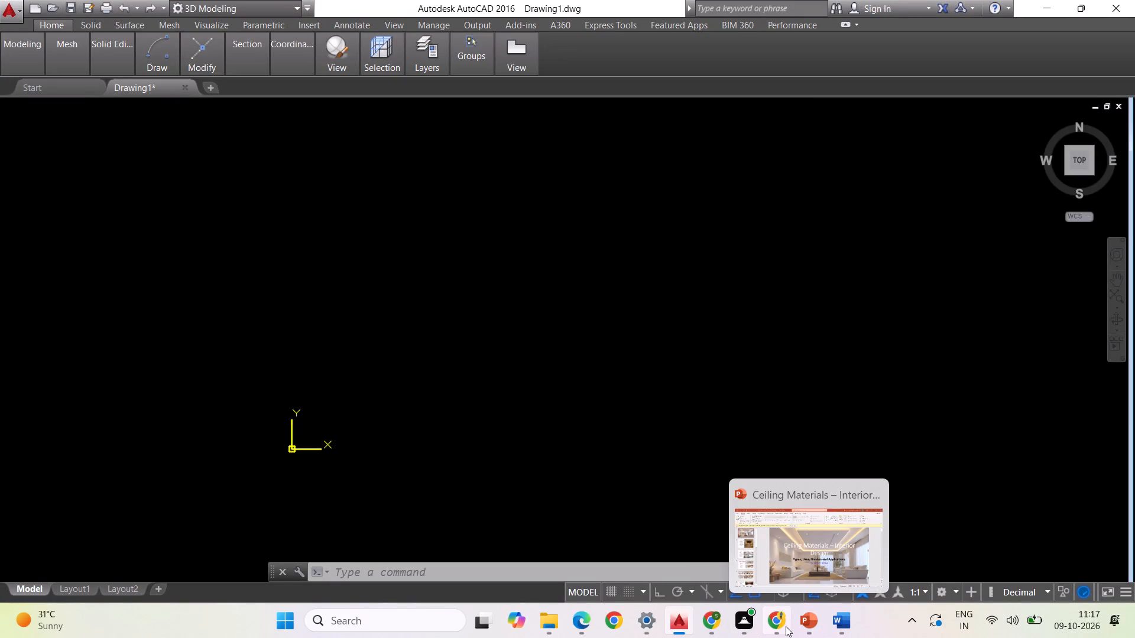
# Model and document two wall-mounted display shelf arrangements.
# Switch to Chrome and open a new blank tab in the browser window that holds the WhatsApp and false ceiling pages.
pyautogui.click(772, 626)
pyautogui.click(263, 6)
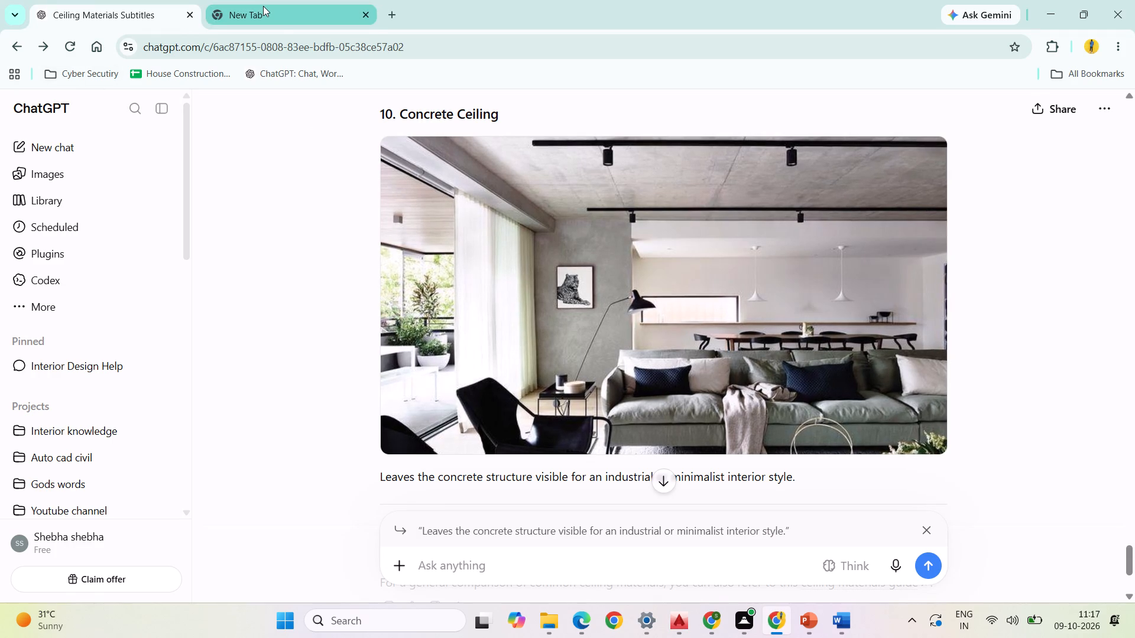
pyautogui.click(712, 611)
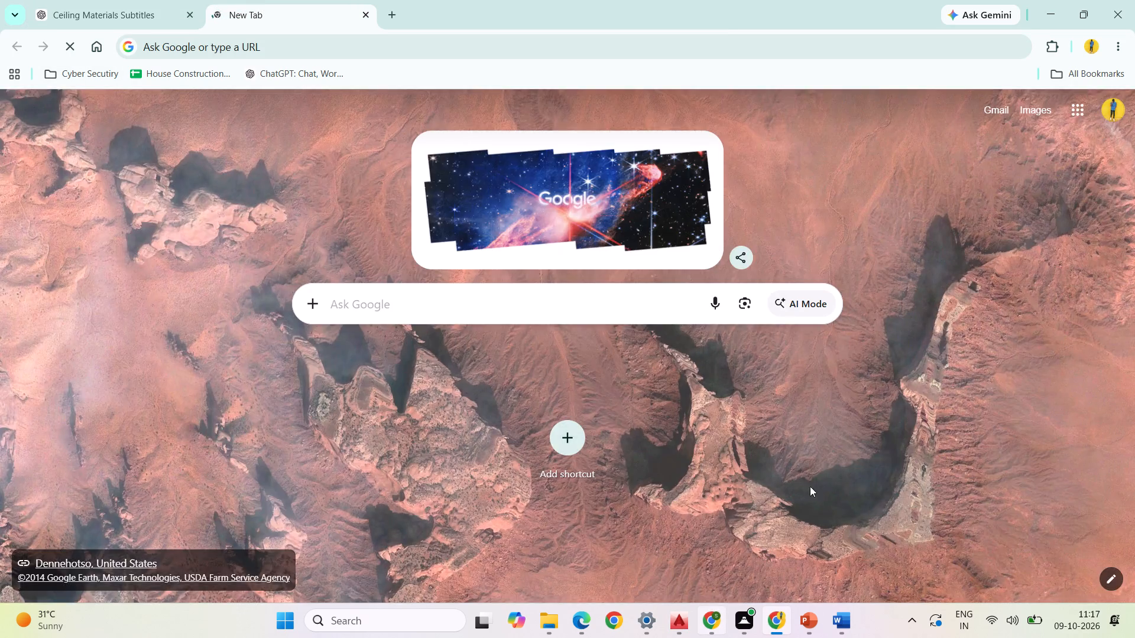
pyautogui.click(881, 12)
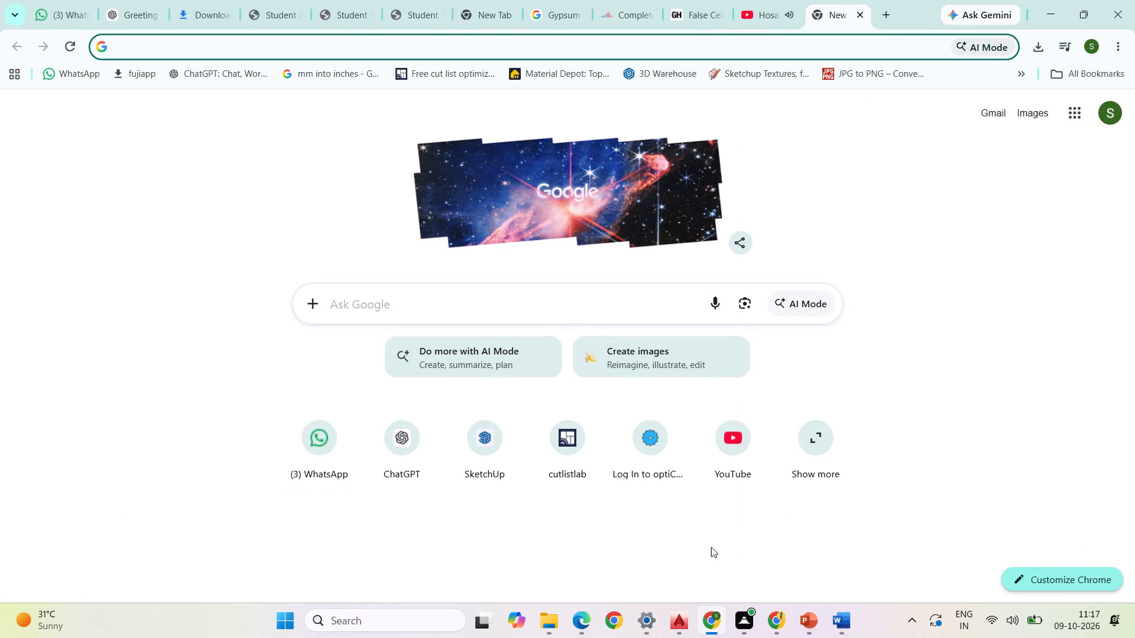
# Switch to File Explorer and open the Desktop folder.
pyautogui.click(549, 623)
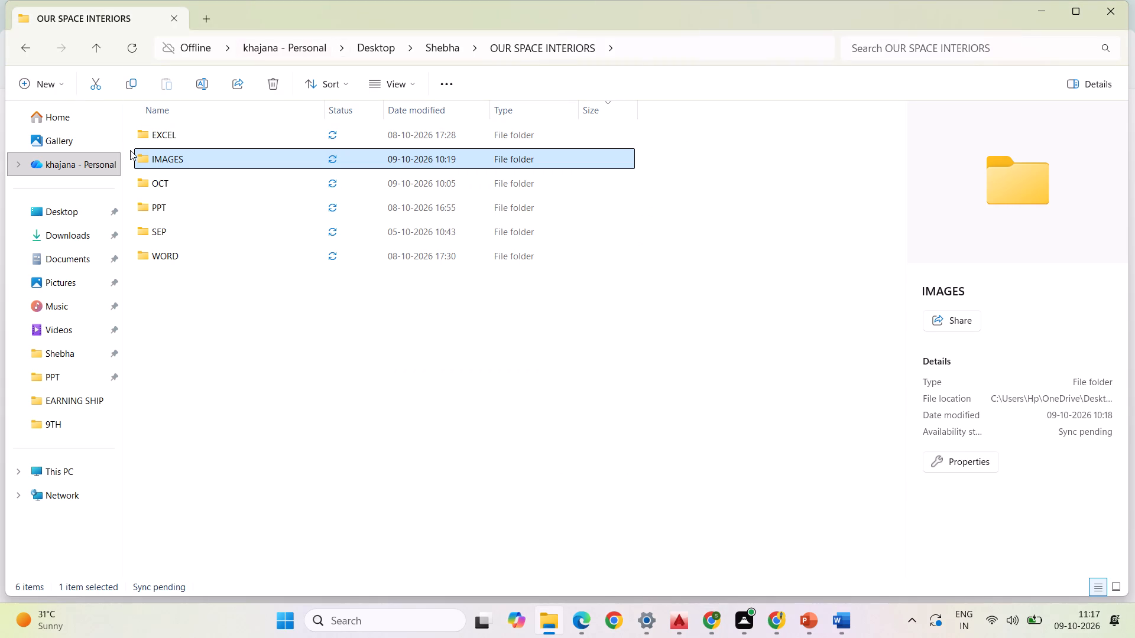
pyautogui.doubleClick(60, 206)
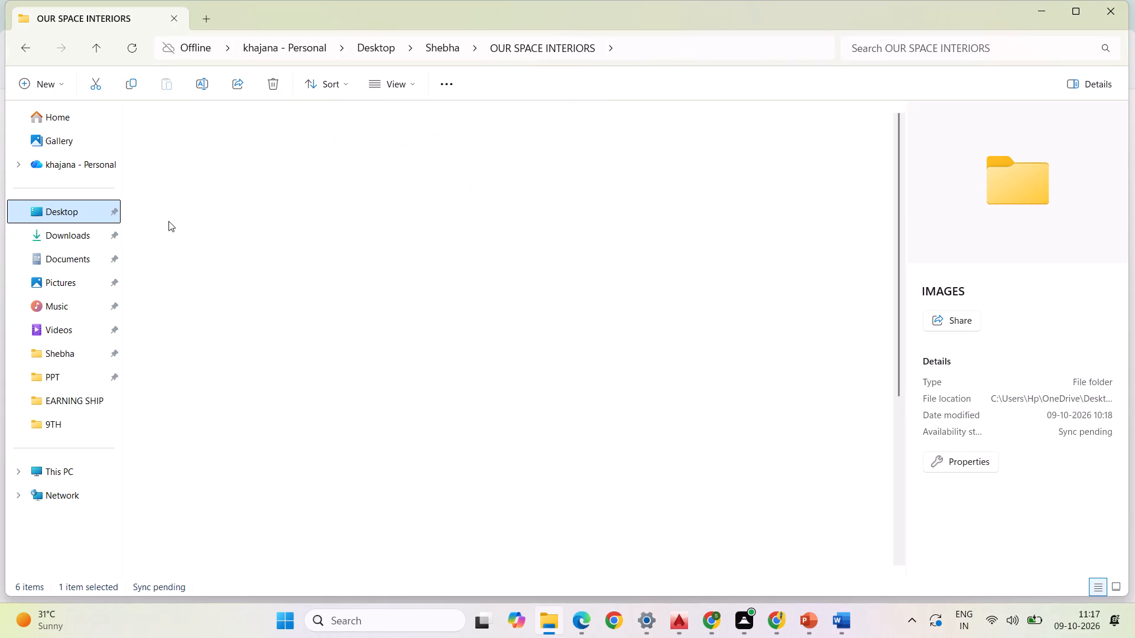
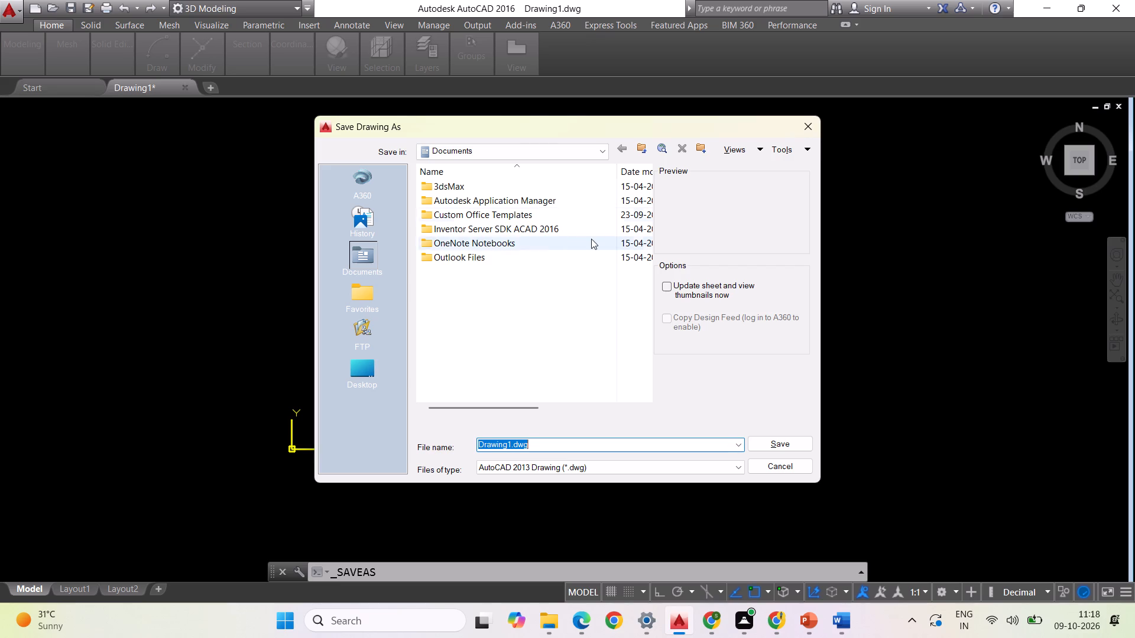
# Browse the save location to Desktop > Shebha > EARNING SHIP > Work done pdf > OCT > 8TH.
pyautogui.doubleClick(361, 362)
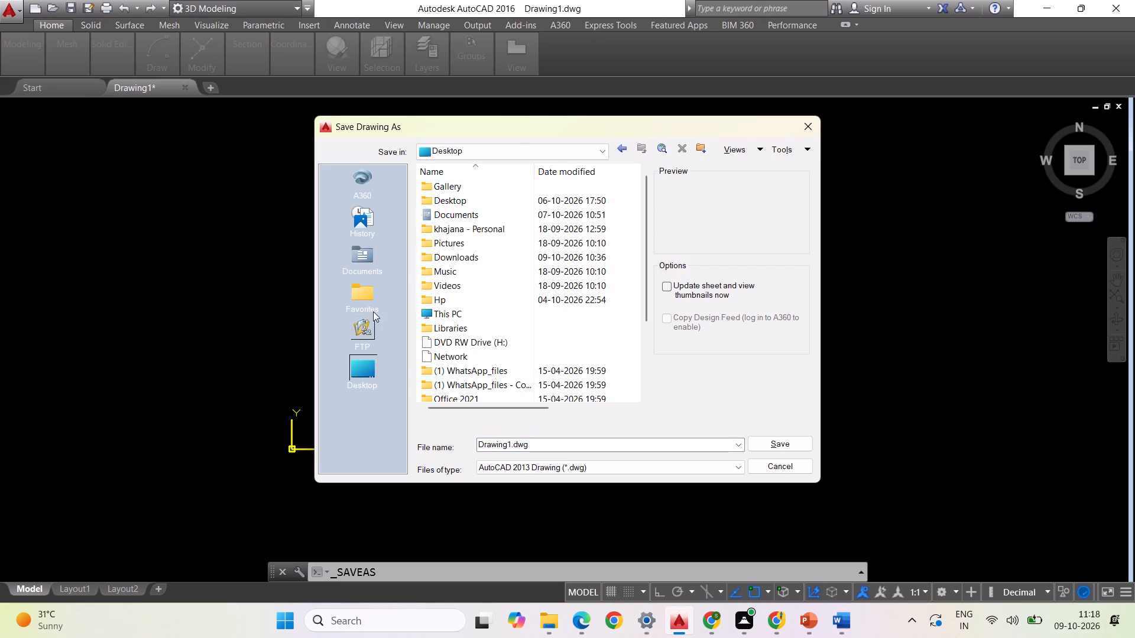
pyautogui.doubleClick(453, 201)
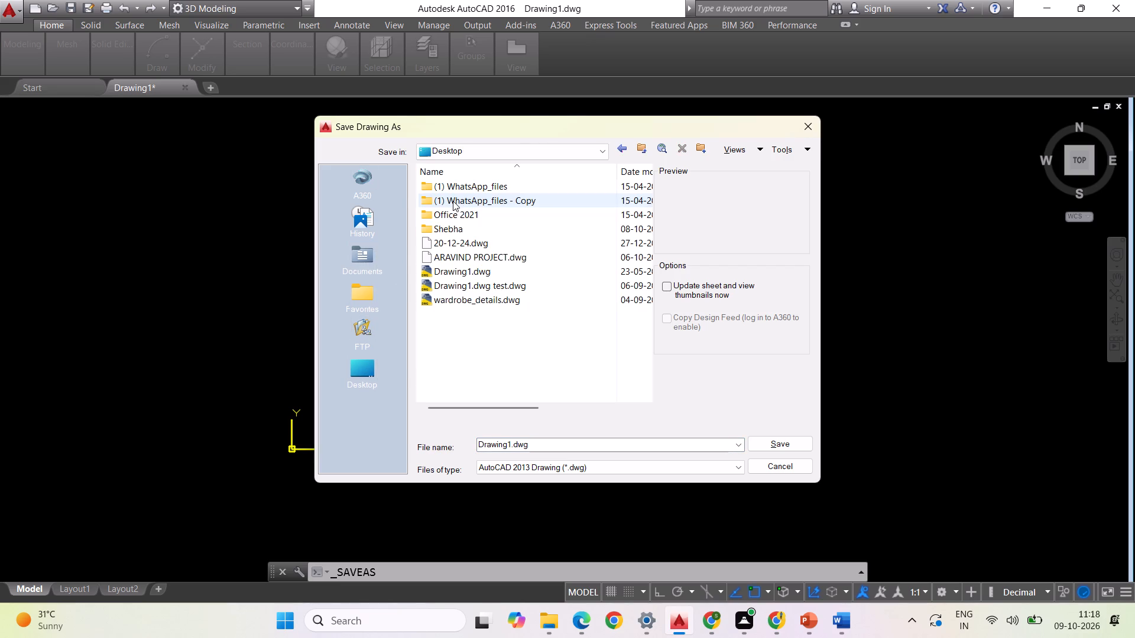
pyautogui.doubleClick(465, 222)
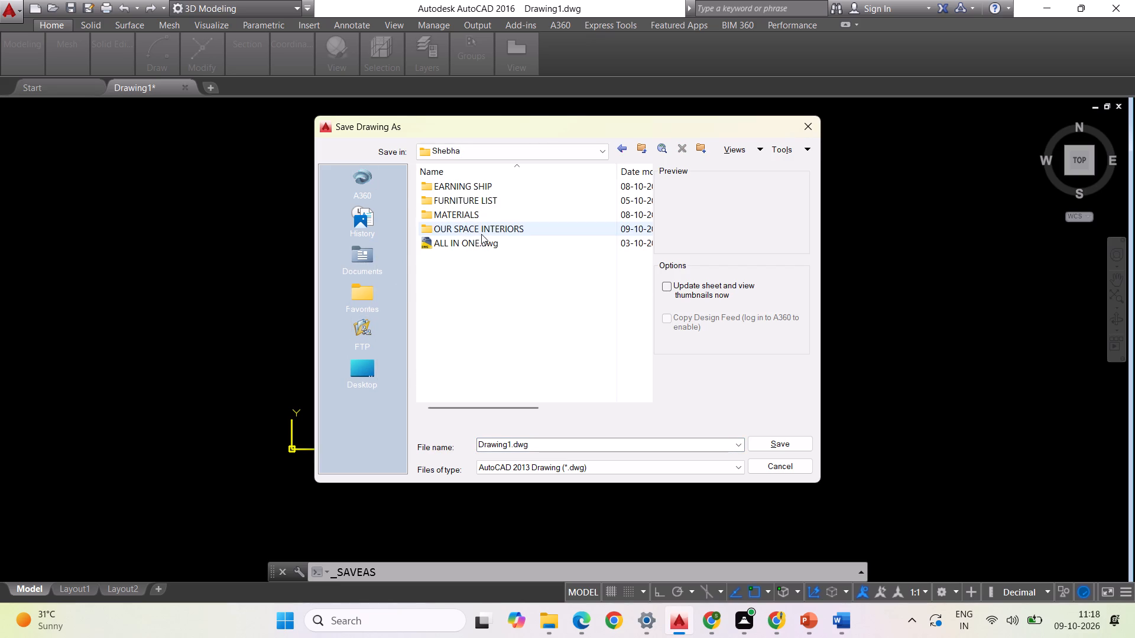
pyautogui.doubleClick(466, 185)
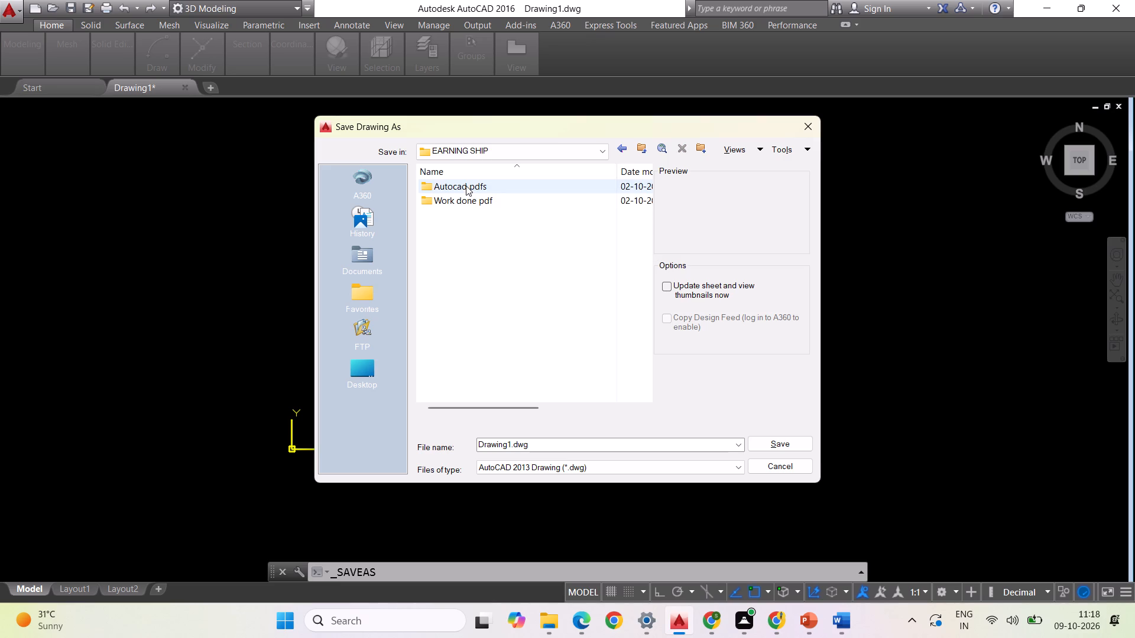
pyautogui.doubleClick(453, 203)
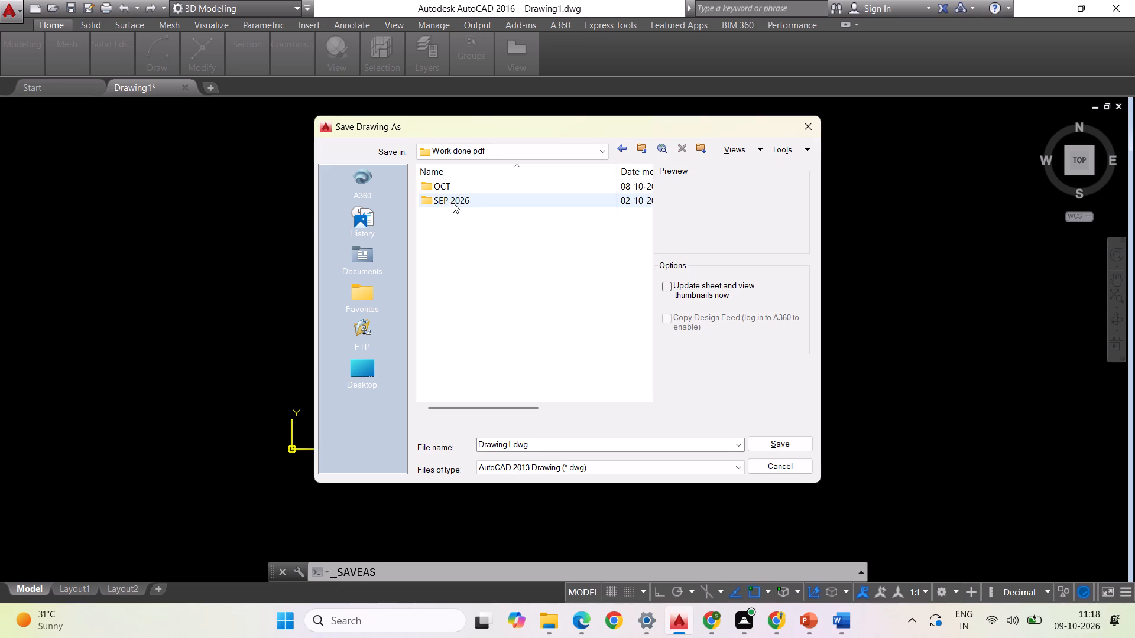
pyautogui.doubleClick(452, 185)
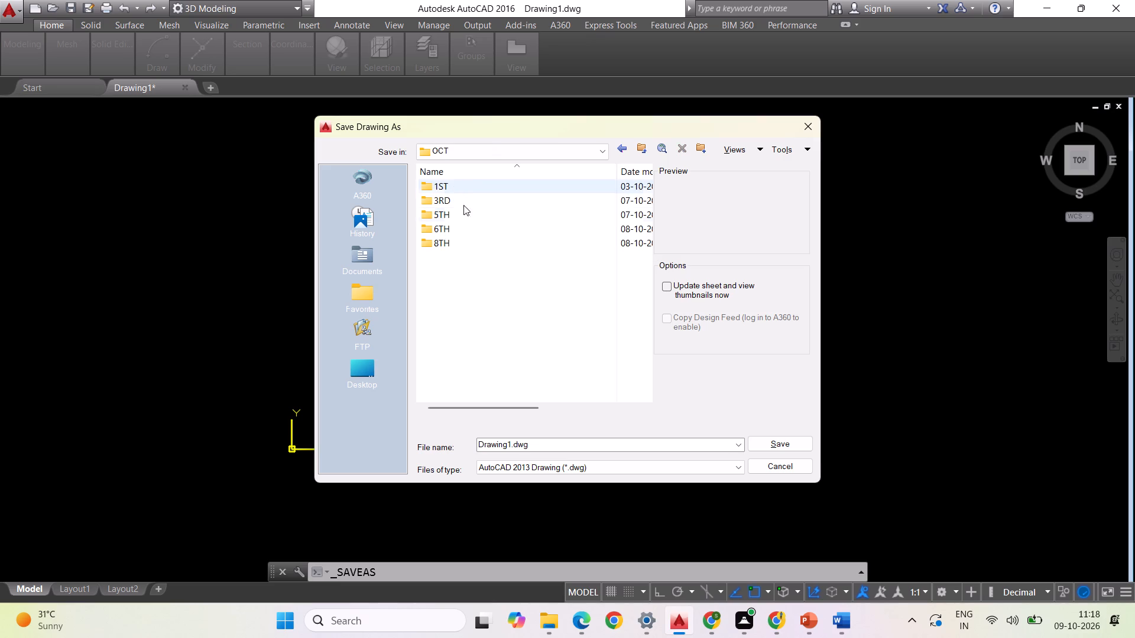
pyautogui.doubleClick(456, 242)
# Name the drawing "Disply unit" and save it in the 8TH folder as an AutoCAD 2013 drawing.
pyautogui.click(544, 442)
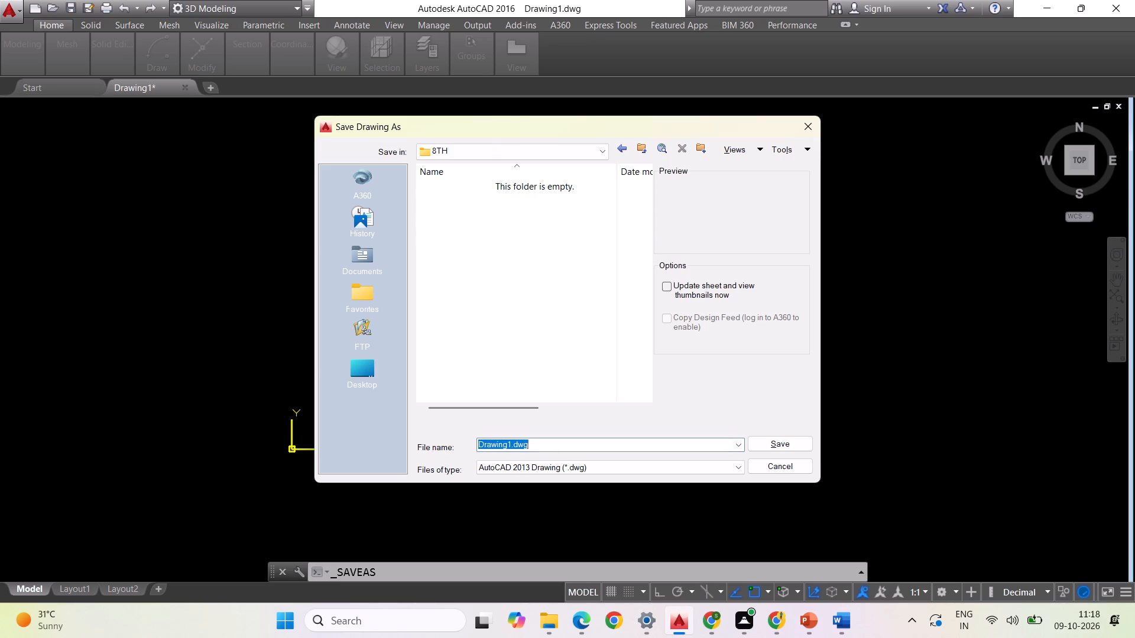
pyautogui.press('BackSpace')
pyautogui.write('disply unit')
pyautogui.press('BackSpace')
pyautogui.press('BackSpace')
pyautogui.press('BackSpace')
pyautogui.press('BackSpace')
pyautogui.press('BackSpace')
pyautogui.press('BackSpace')
pyautogui.press('BackSpace')
pyautogui.press('BackSpace')
pyautogui.press('BackSpace')
pyautogui.press('BackSpace')
pyautogui.press('BackSpace')
pyautogui.press('BackSpace')
pyautogui.press('BackSpace')
pyautogui.press('BackSpace')
pyautogui.press('BackSpace')
pyautogui.press('BackSpace')
pyautogui.press('BackSpace')
pyautogui.press('BackSpace')
pyautogui.press('BackSpace')
pyautogui.press('BackSpace')
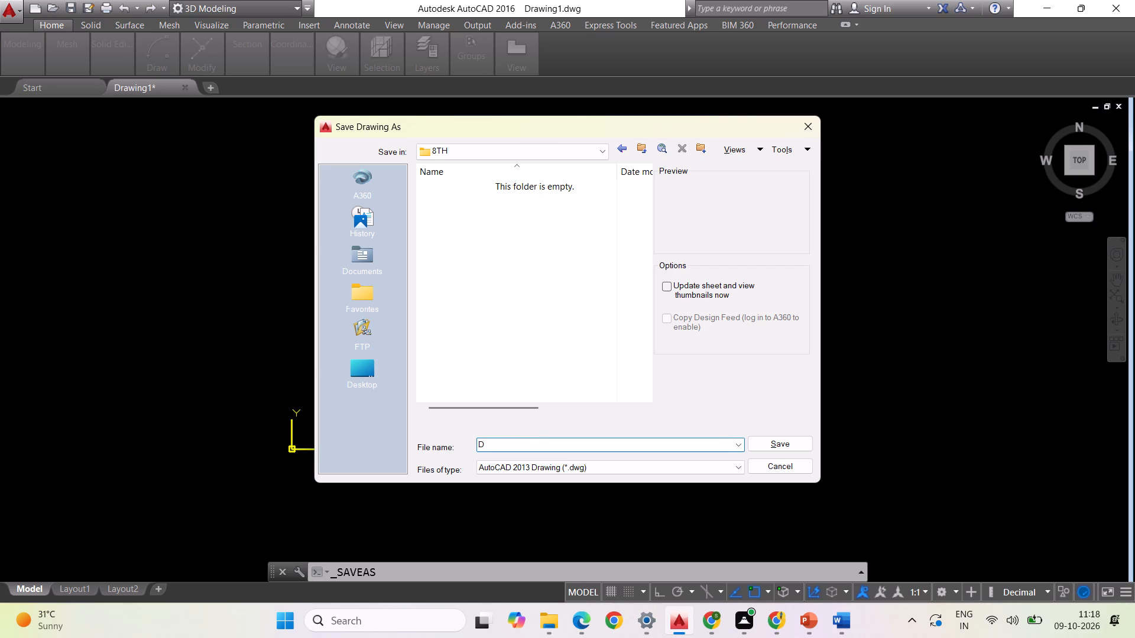
pyautogui.write('isplu')
pyautogui.press('BackSpace')
pyautogui.write('y unit')
pyautogui.click(786, 438)
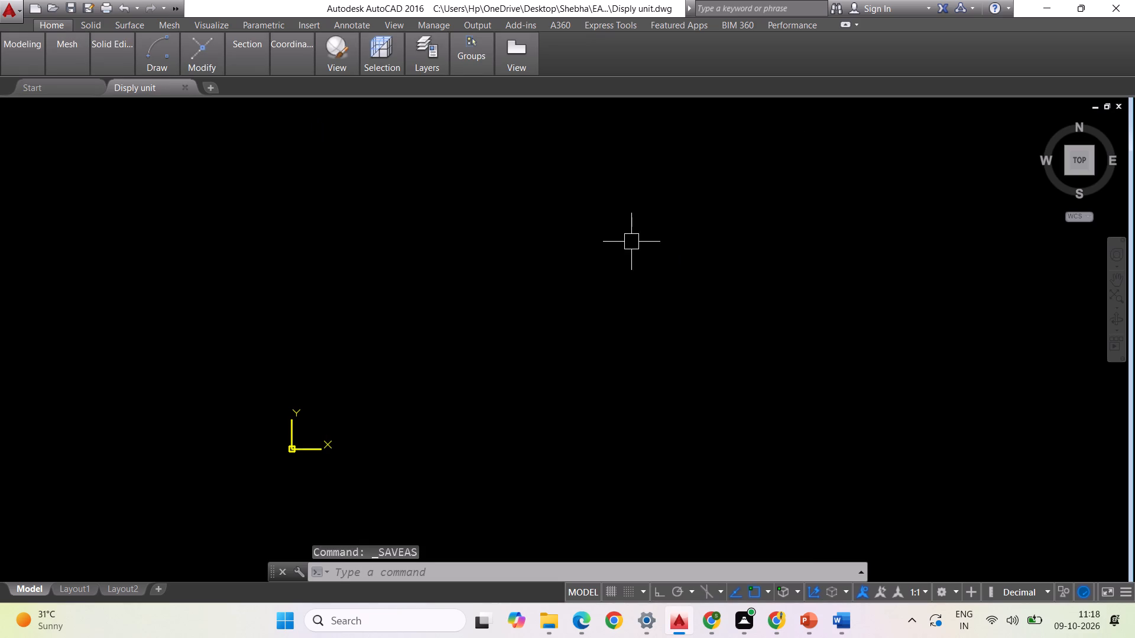
# Set the drawing's length units to Architectural with a precision of 0'-0".
pyautogui.write('un')
pyautogui.press('Return')
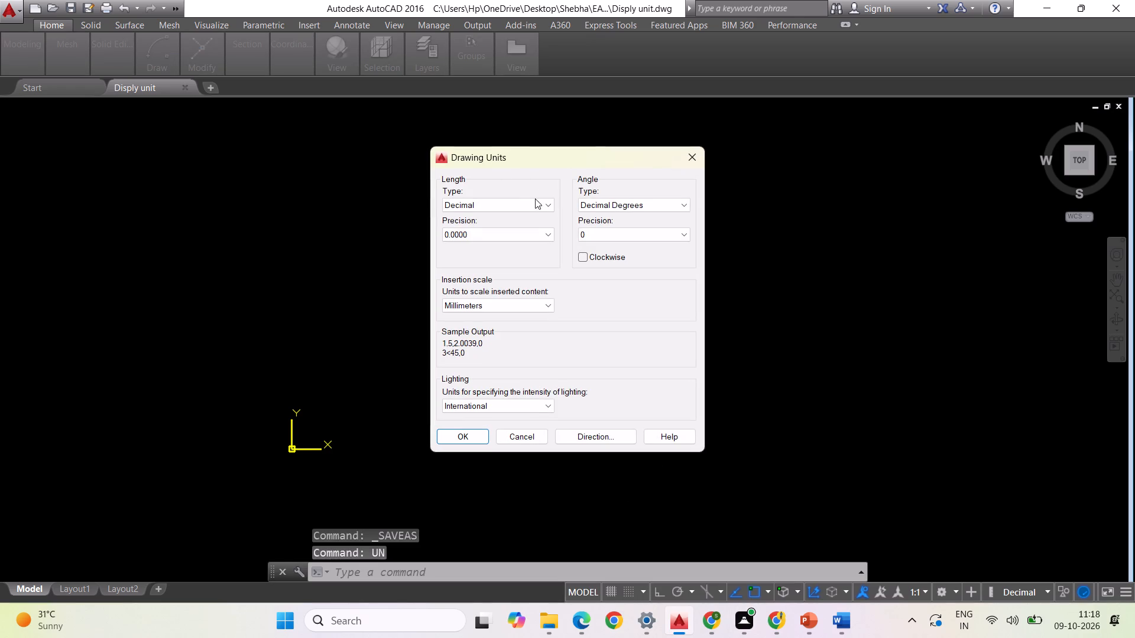
pyautogui.click(537, 201)
pyautogui.click(504, 219)
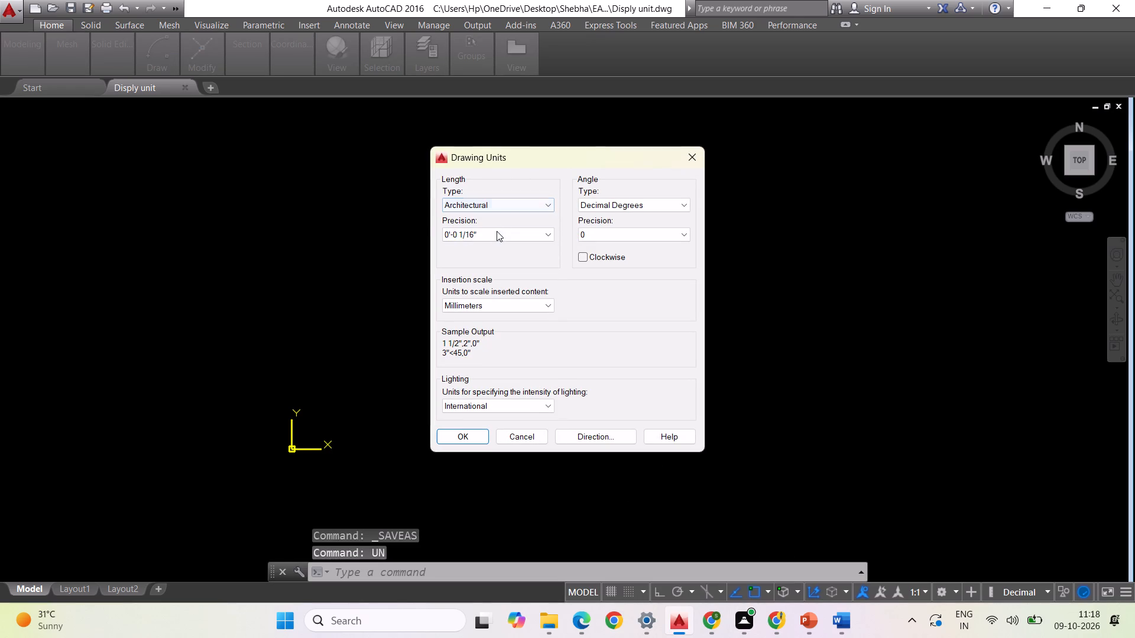
pyautogui.click(494, 232)
pyautogui.click(491, 245)
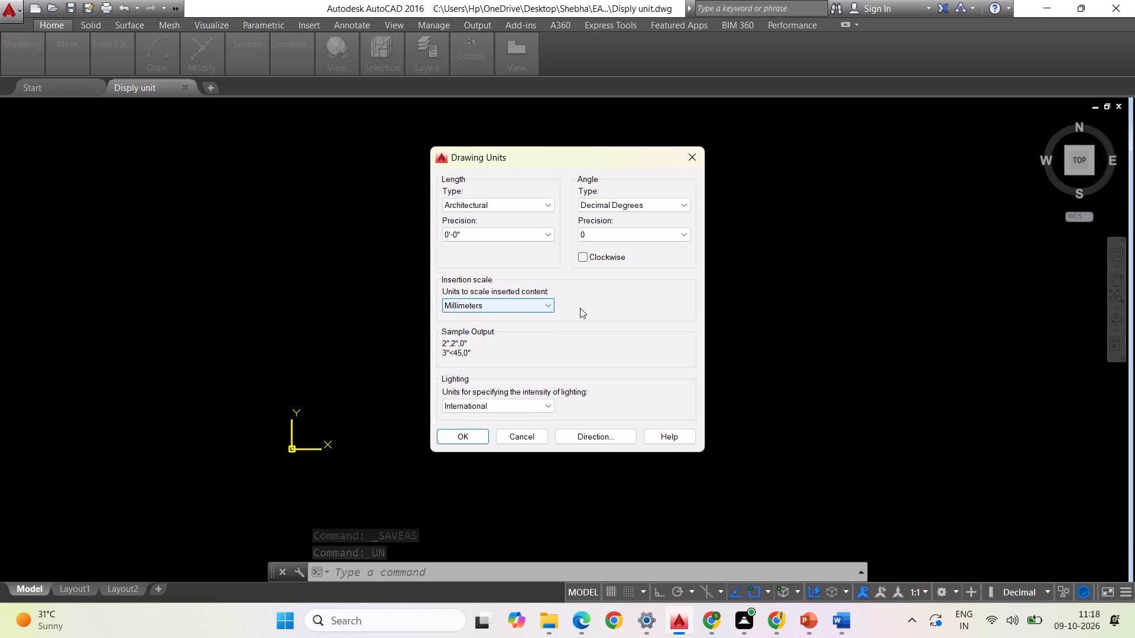
pyautogui.click(464, 439)
pyautogui.click(617, 359)
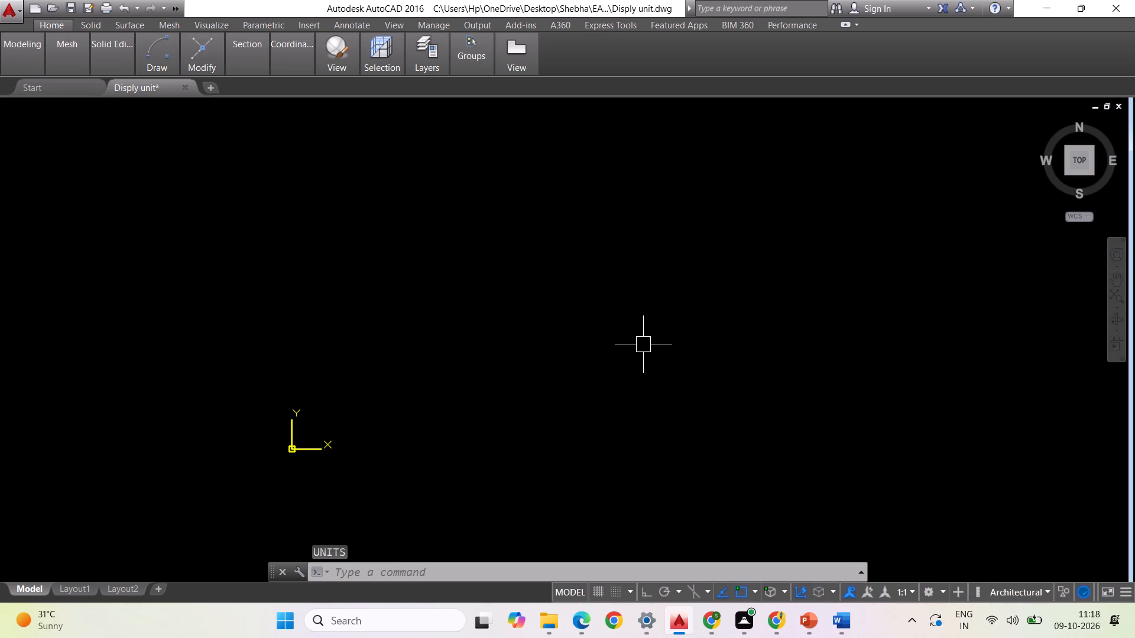
# Modify the ISO-25 dimension style's primary units to Architectural format with 0'-0" precision.
pyautogui.press('d')
pyautogui.press('Return')
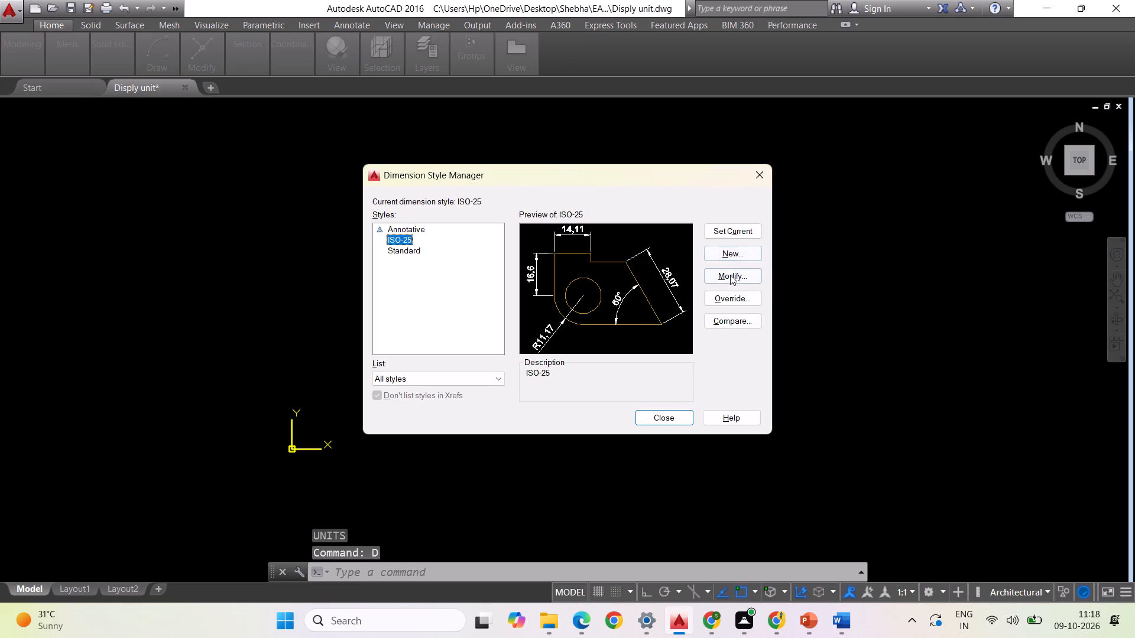
pyautogui.click(730, 275)
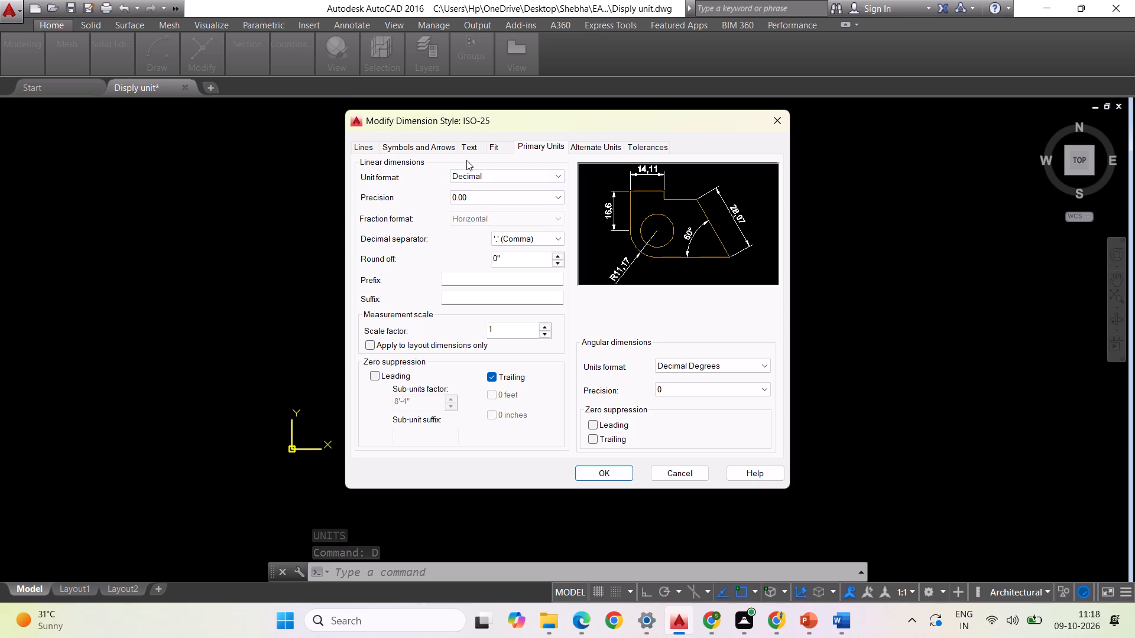
pyautogui.click(471, 174)
pyautogui.click(471, 214)
pyautogui.click(469, 201)
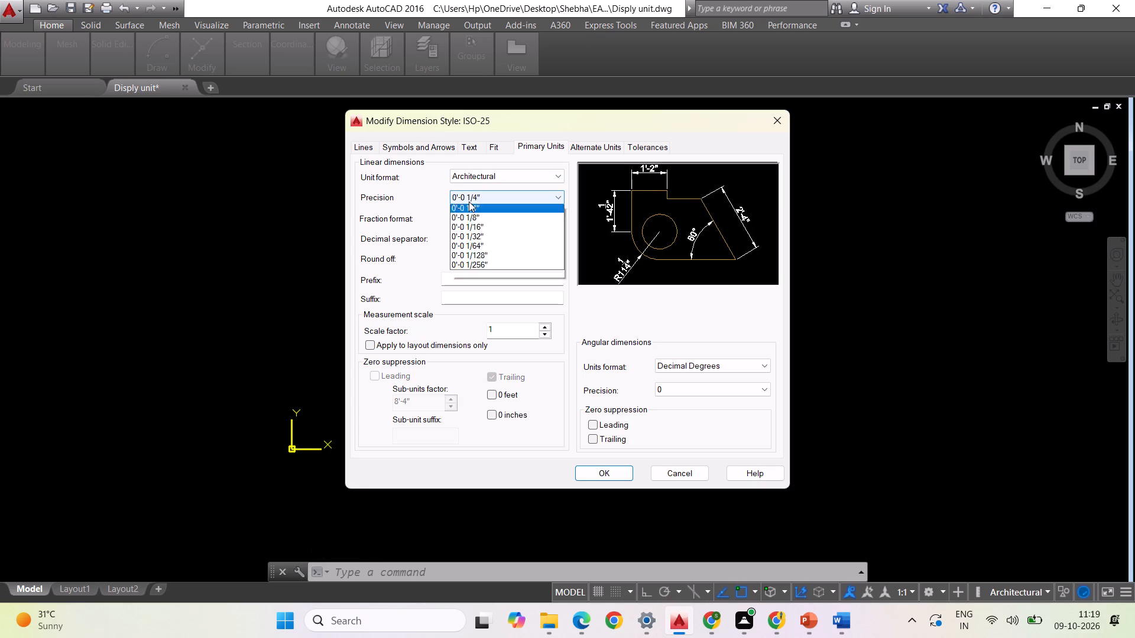
pyautogui.click(466, 210)
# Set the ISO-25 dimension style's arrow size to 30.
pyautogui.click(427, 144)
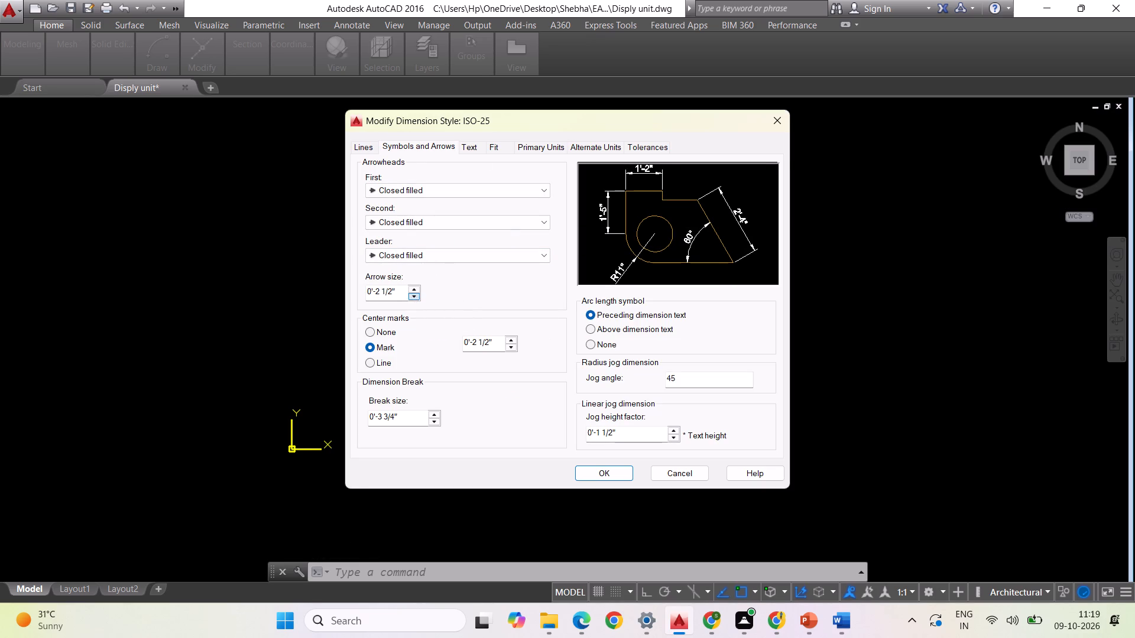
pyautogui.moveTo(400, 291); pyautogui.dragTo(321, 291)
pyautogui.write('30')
# Set the dimension text color to Red in the ISO-25 style.
pyautogui.click(470, 148)
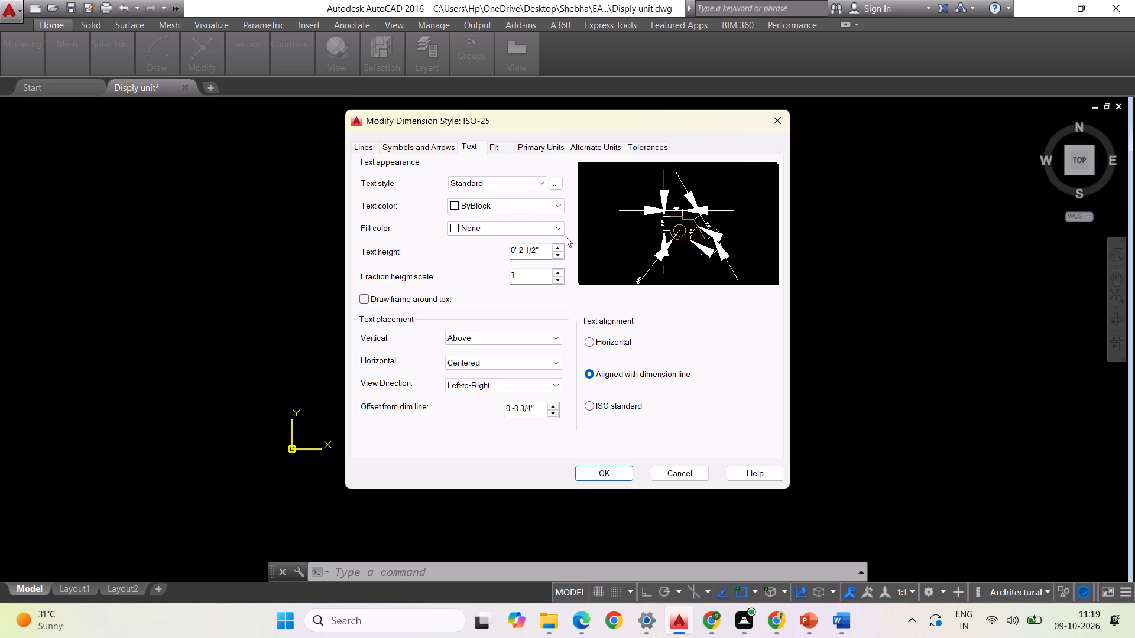
pyautogui.click(557, 211)
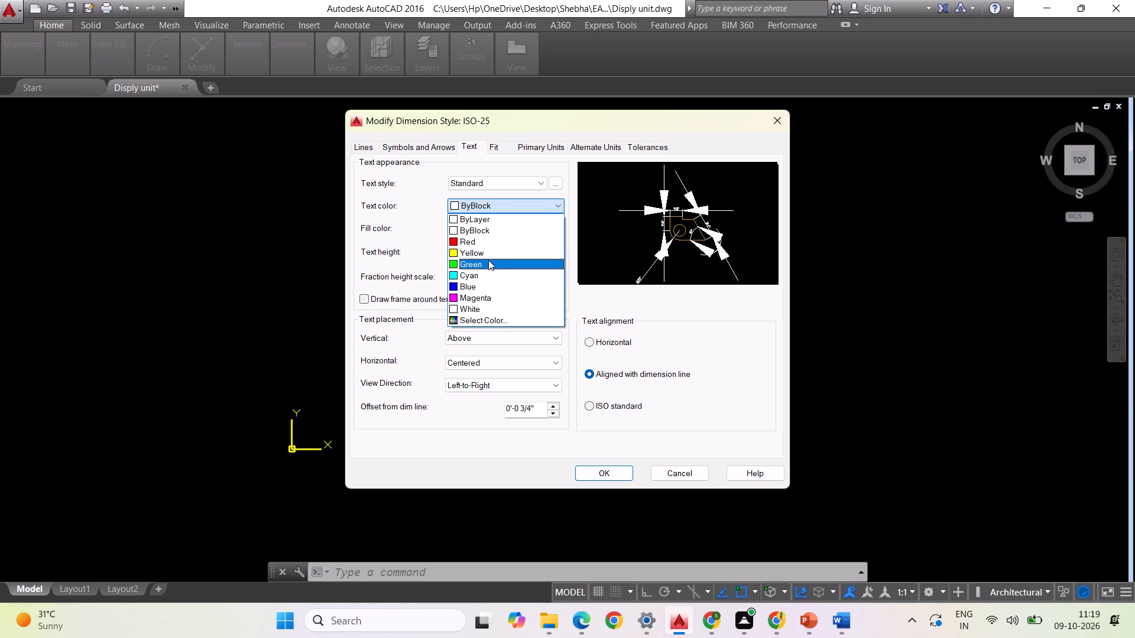
pyautogui.click(485, 245)
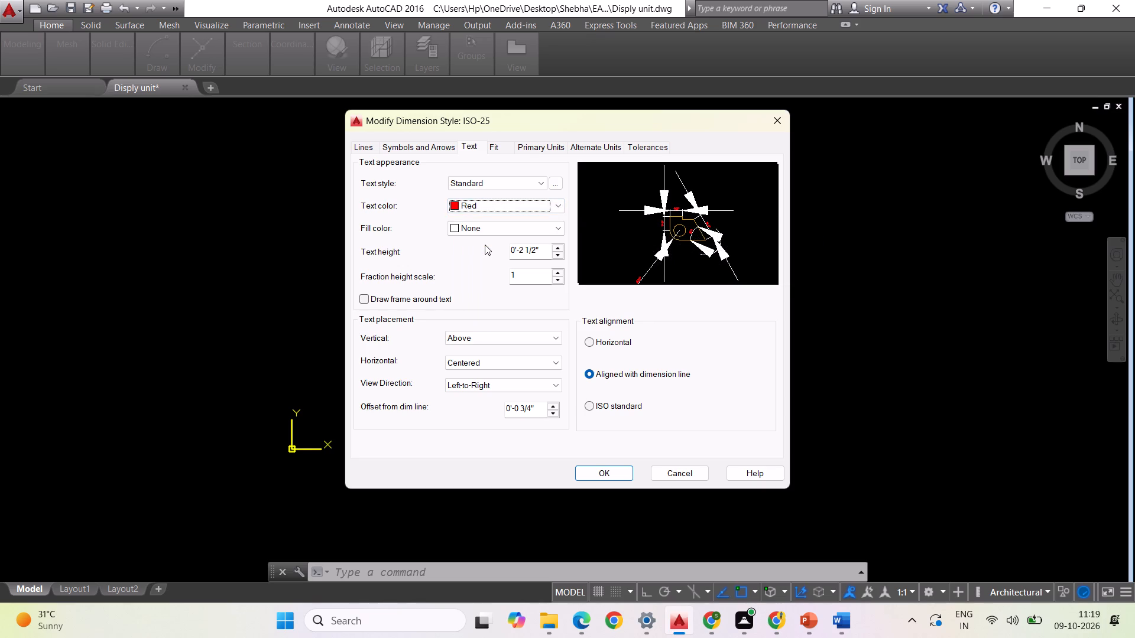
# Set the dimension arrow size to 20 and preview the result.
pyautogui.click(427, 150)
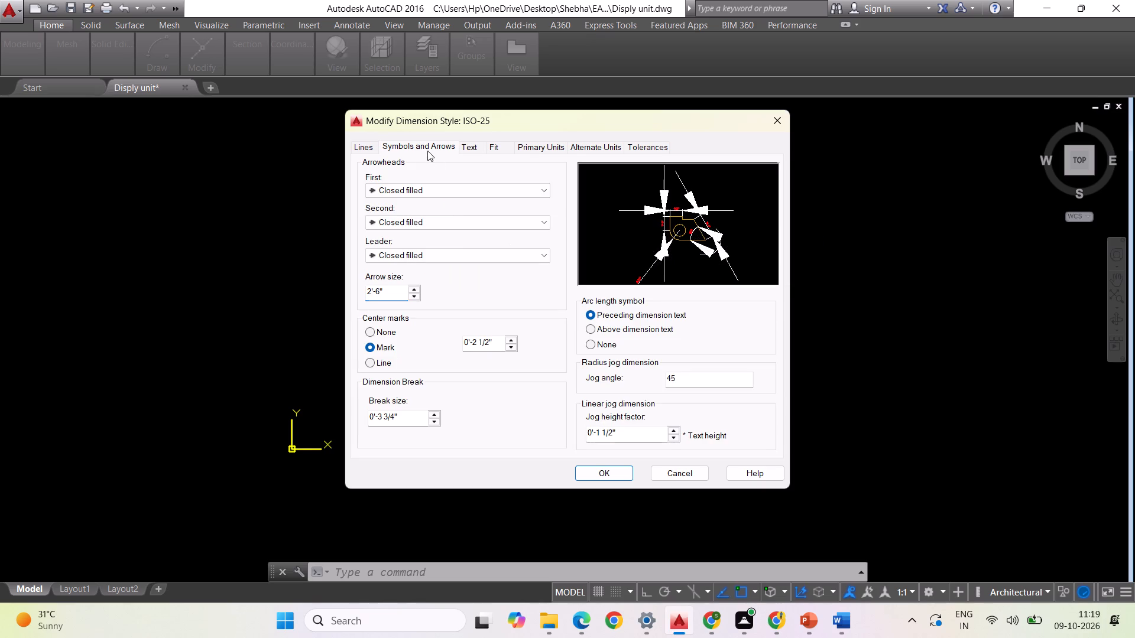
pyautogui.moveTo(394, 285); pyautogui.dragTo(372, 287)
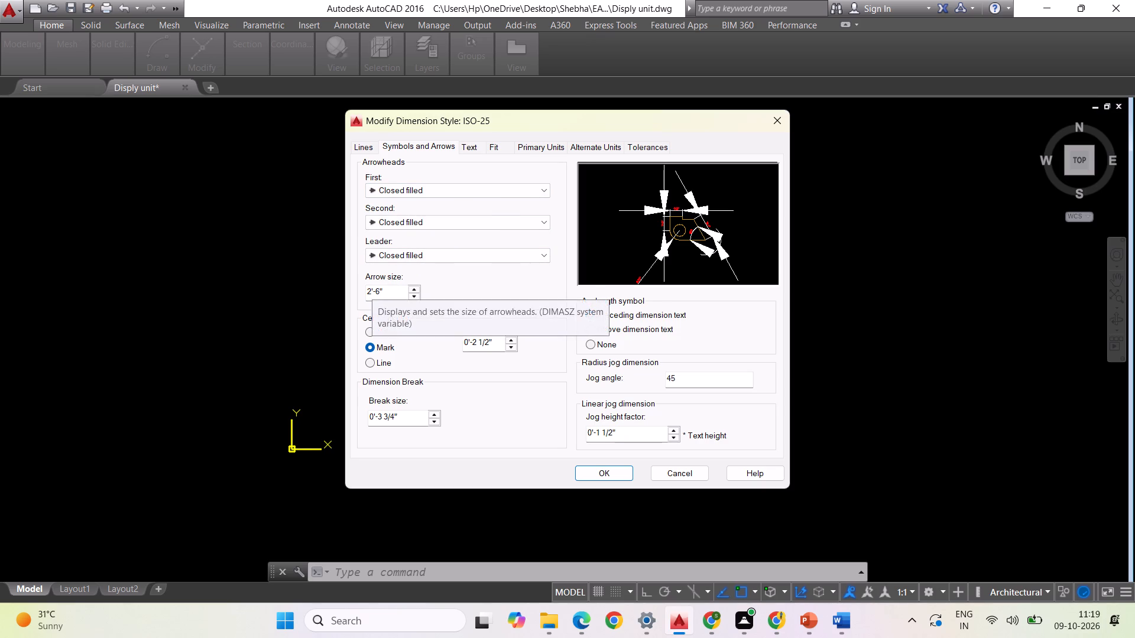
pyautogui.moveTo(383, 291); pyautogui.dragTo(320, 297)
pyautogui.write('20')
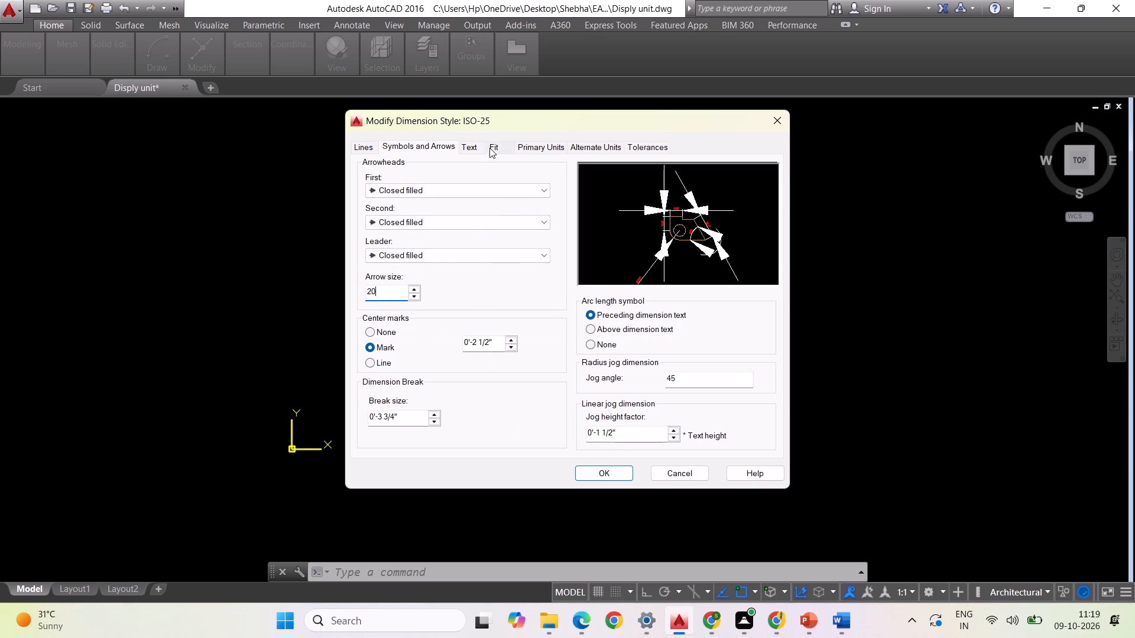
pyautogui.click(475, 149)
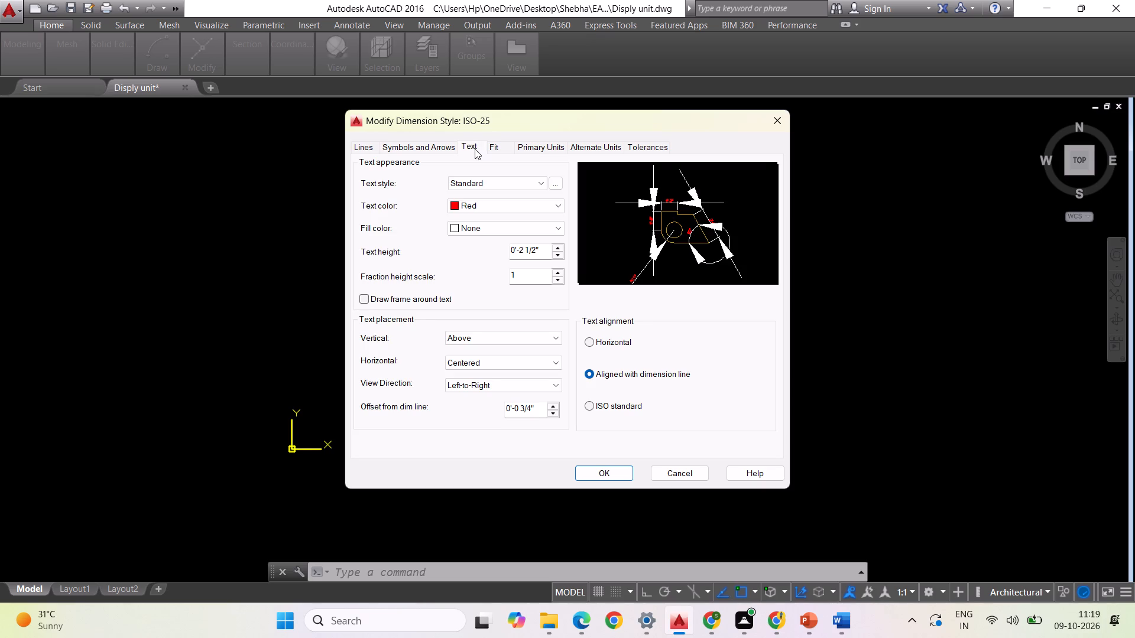
# Set the dimension arrow size to 15, apply the style changes and set ISO-25 as the current style.
pyautogui.click(417, 147)
pyautogui.moveTo(394, 290); pyautogui.dragTo(342, 294)
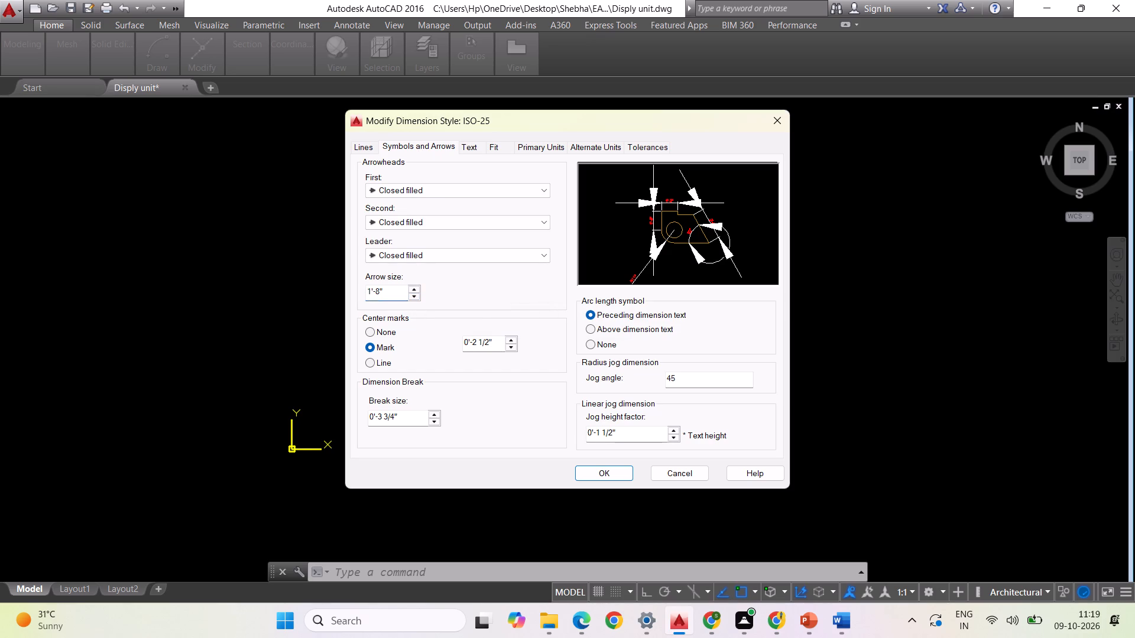
pyautogui.moveTo(342, 294); pyautogui.dragTo(331, 295)
pyautogui.write('15')
pyautogui.click(470, 146)
pyautogui.click(416, 146)
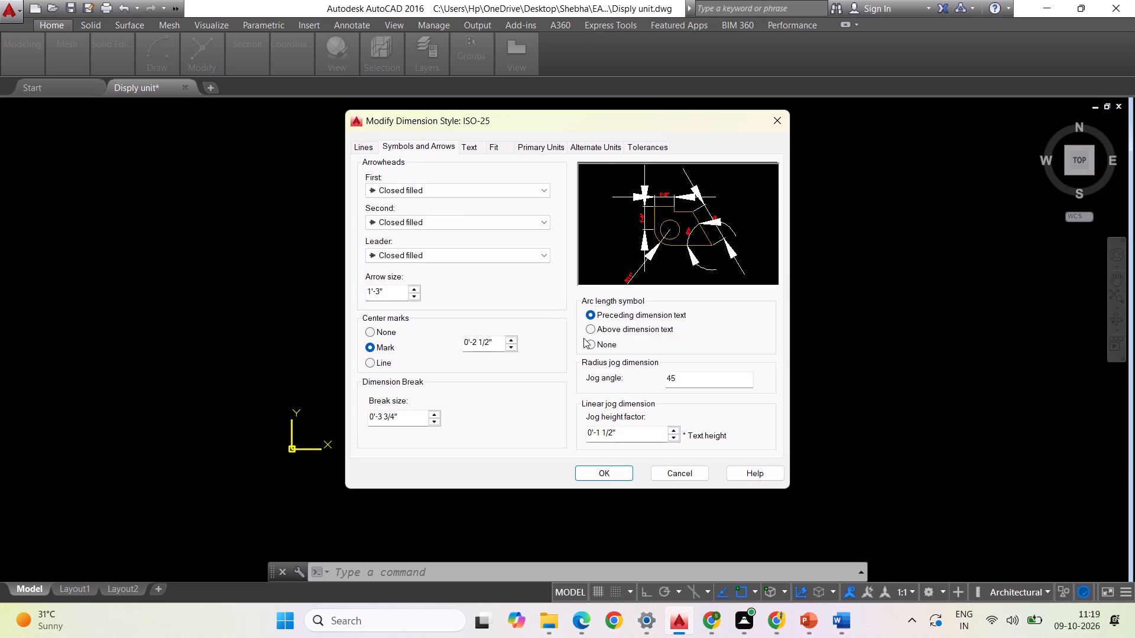
pyautogui.click(606, 468)
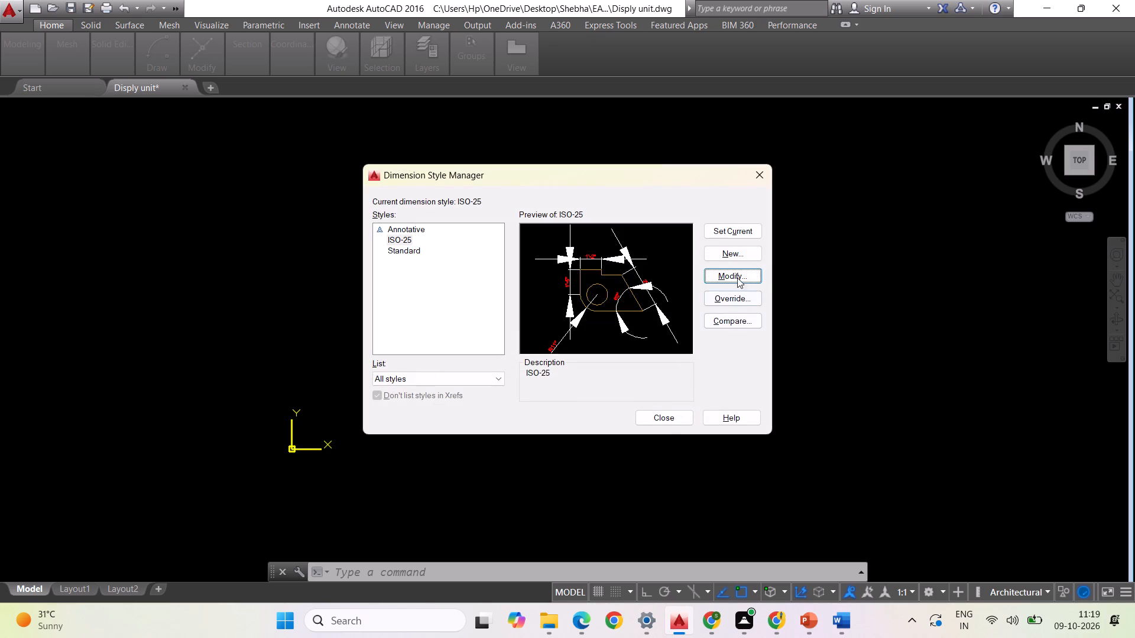
pyautogui.click(727, 233)
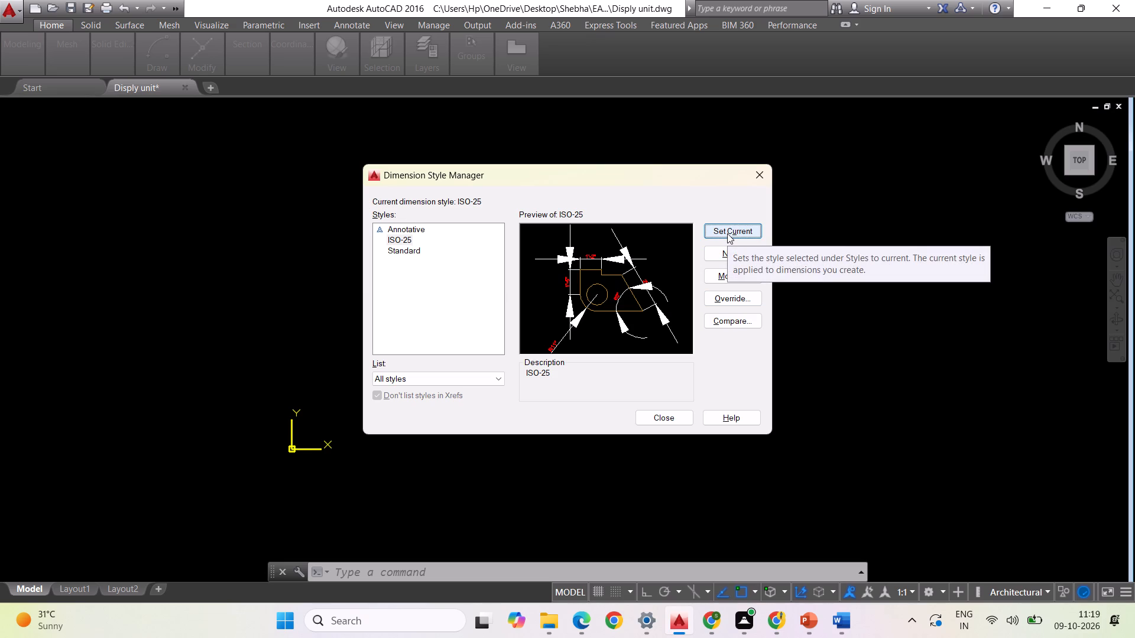
# Set the ISO-25 dimension style's text height to 30, make the style current and close the Dimension Style Manager.
pyautogui.click(716, 279)
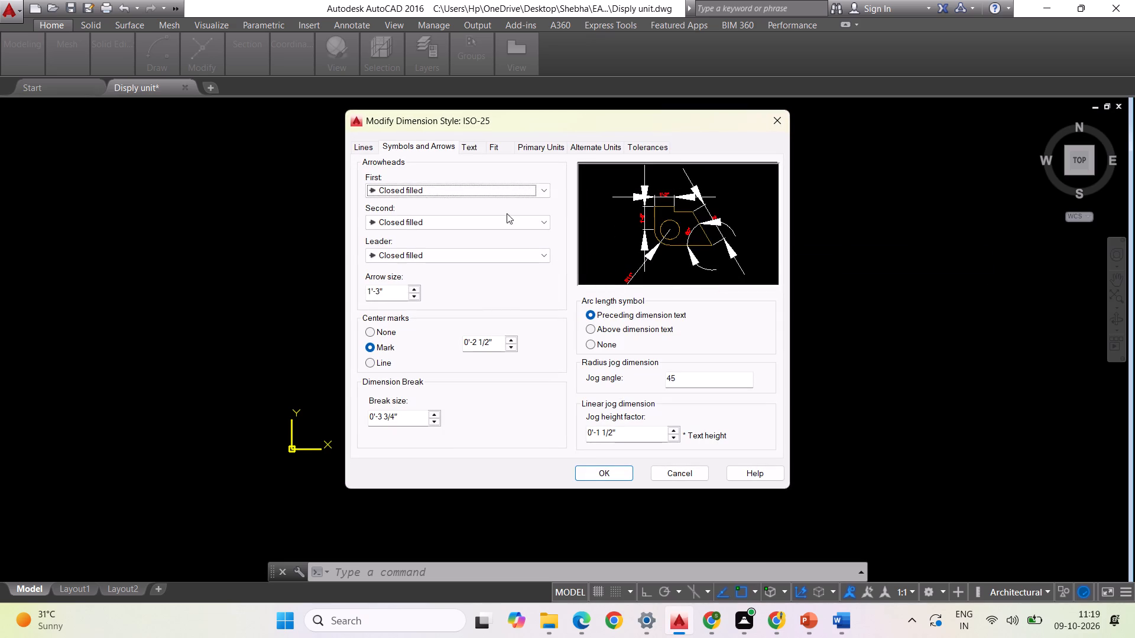
pyautogui.click(472, 151)
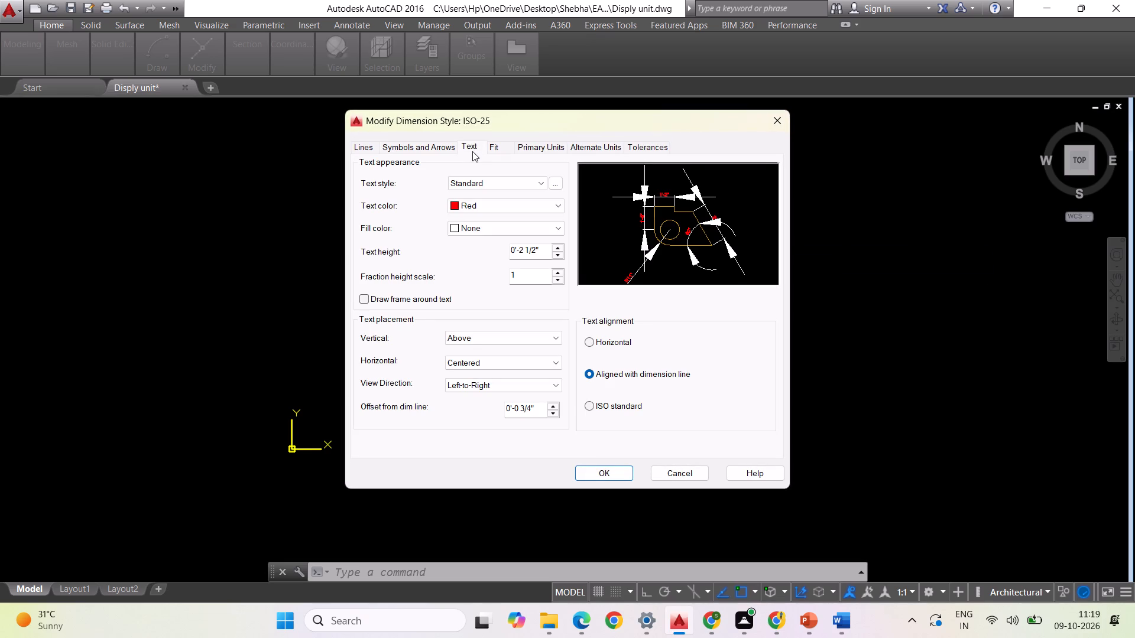
pyautogui.moveTo(543, 249); pyautogui.dragTo(502, 253)
pyautogui.write('30')
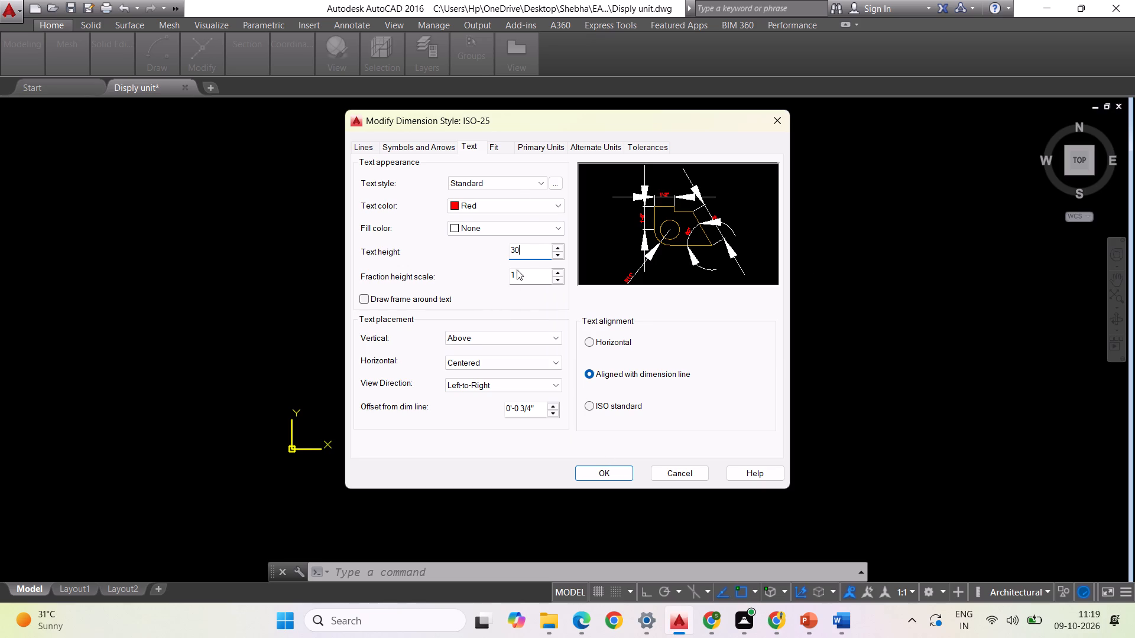
pyautogui.click(502, 150)
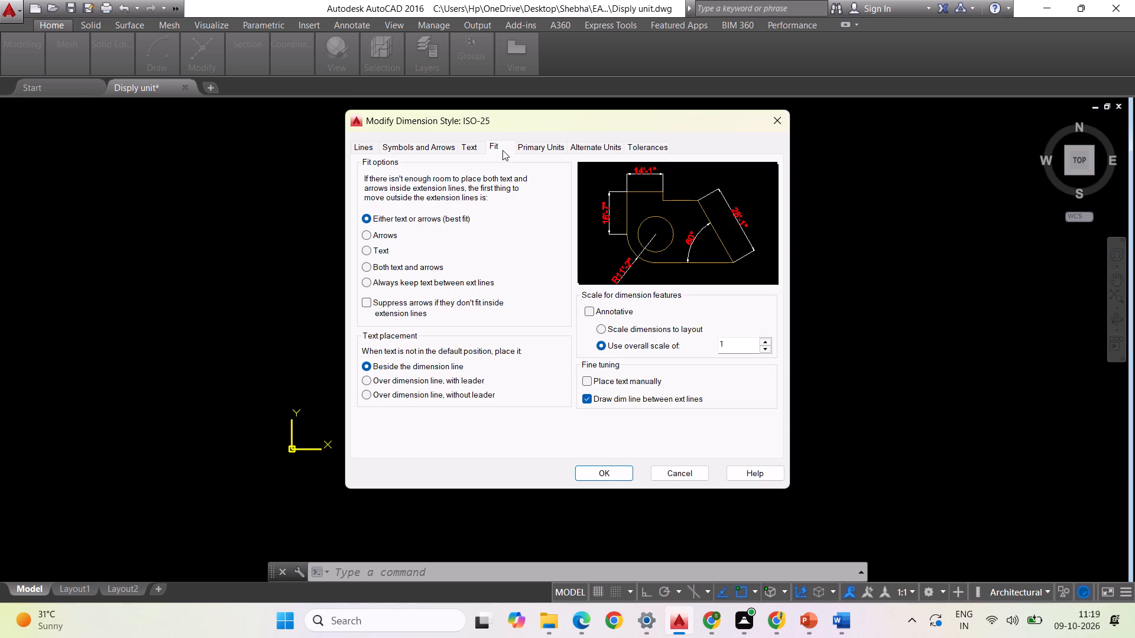
pyautogui.click(610, 475)
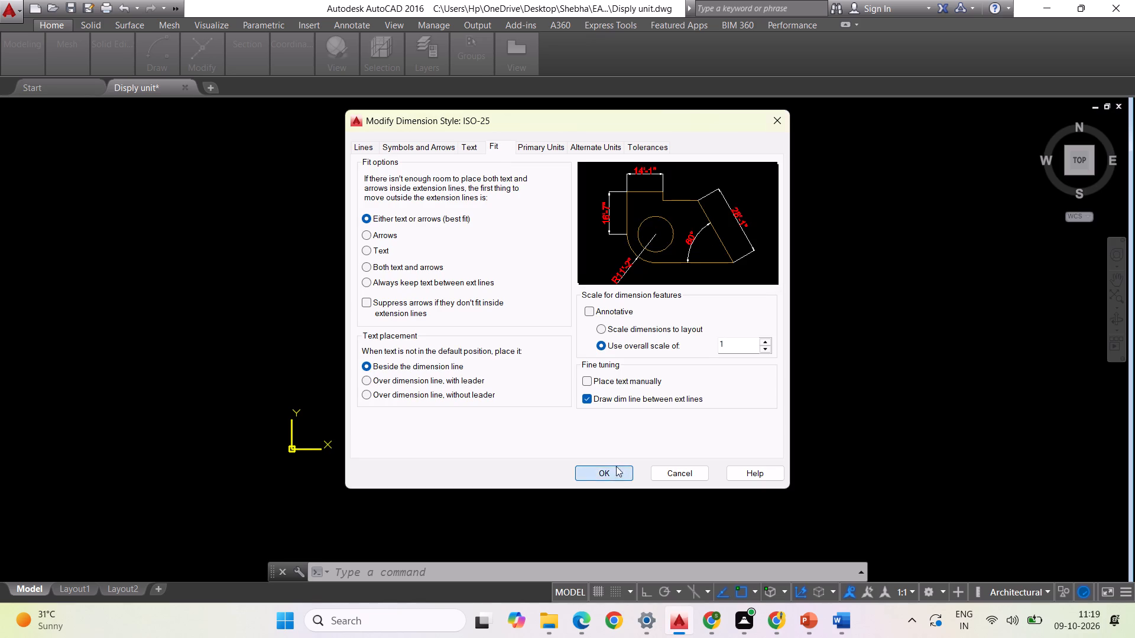
pyautogui.click(722, 232)
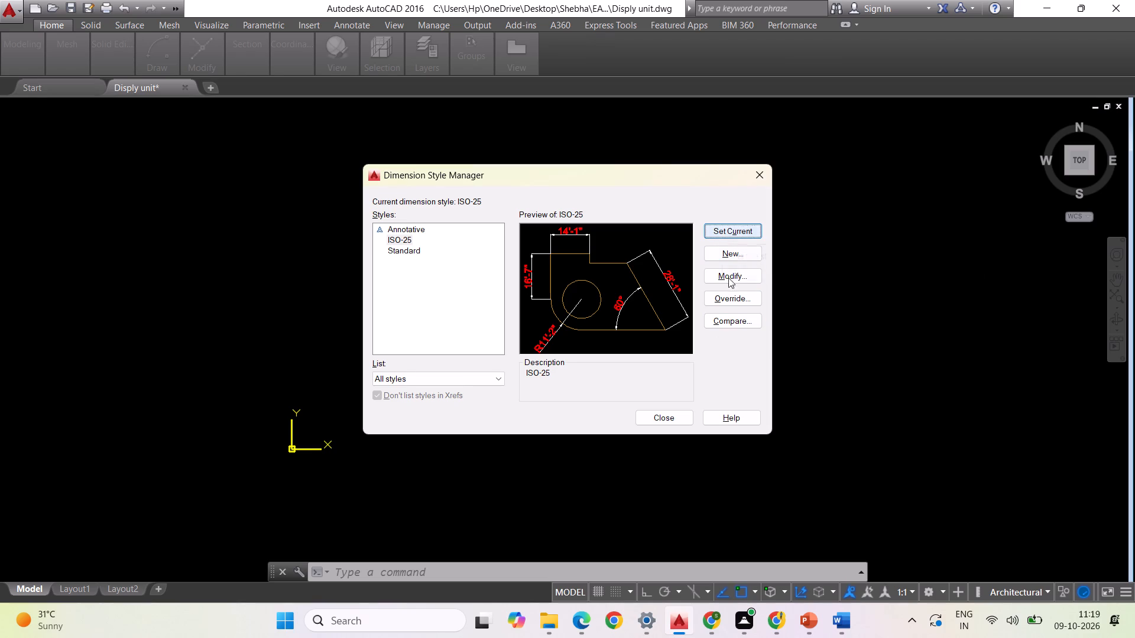
pyautogui.click(673, 415)
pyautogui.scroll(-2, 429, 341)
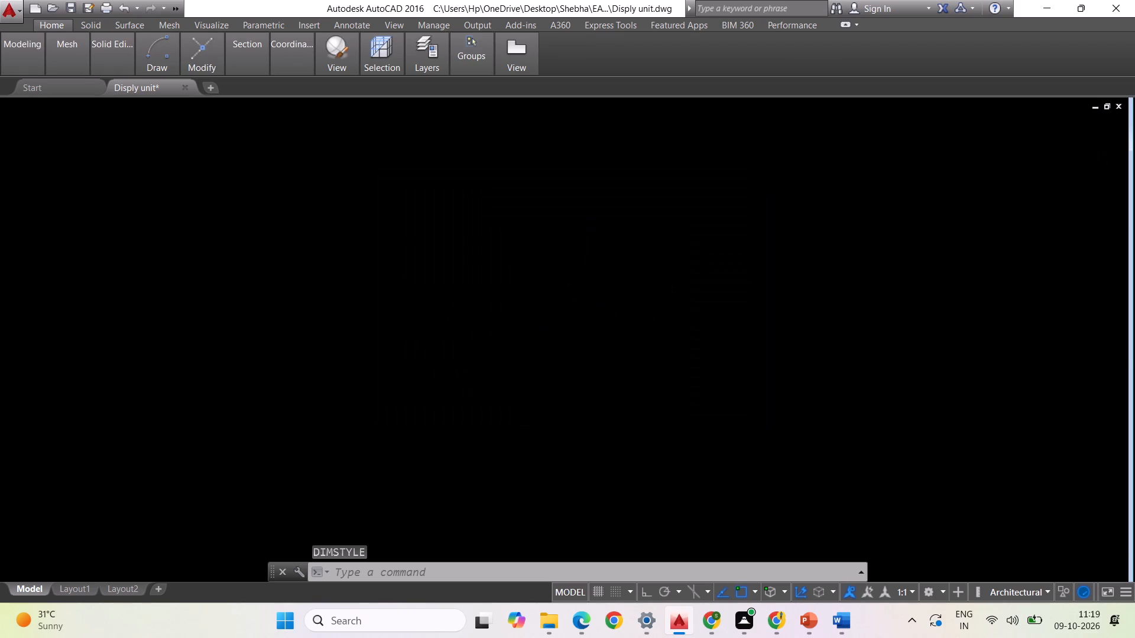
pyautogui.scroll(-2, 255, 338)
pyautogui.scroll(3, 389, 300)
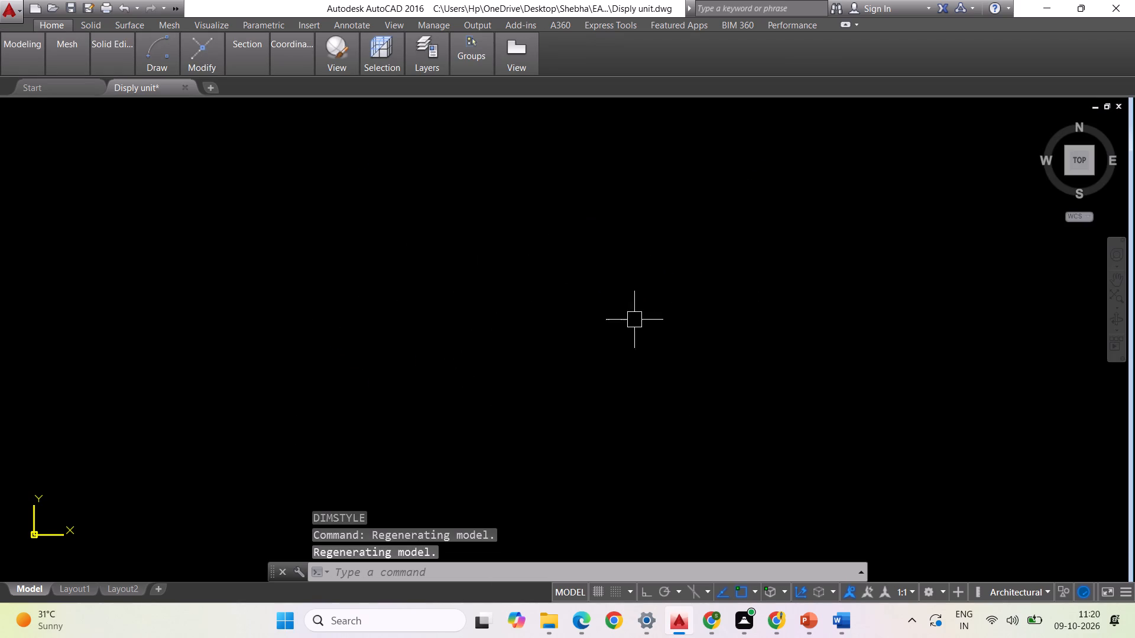
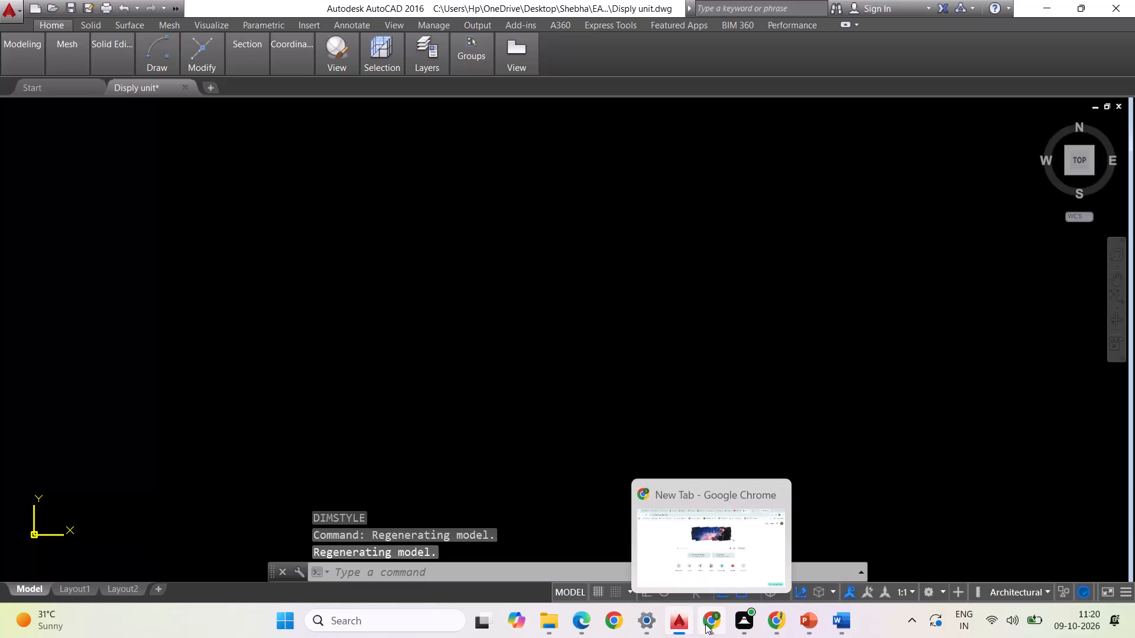
# Open Student 2.pdf from the 8TH folder in File Explorer and view its shelf reference images in Microsoft Edge.
pyautogui.click(705, 624)
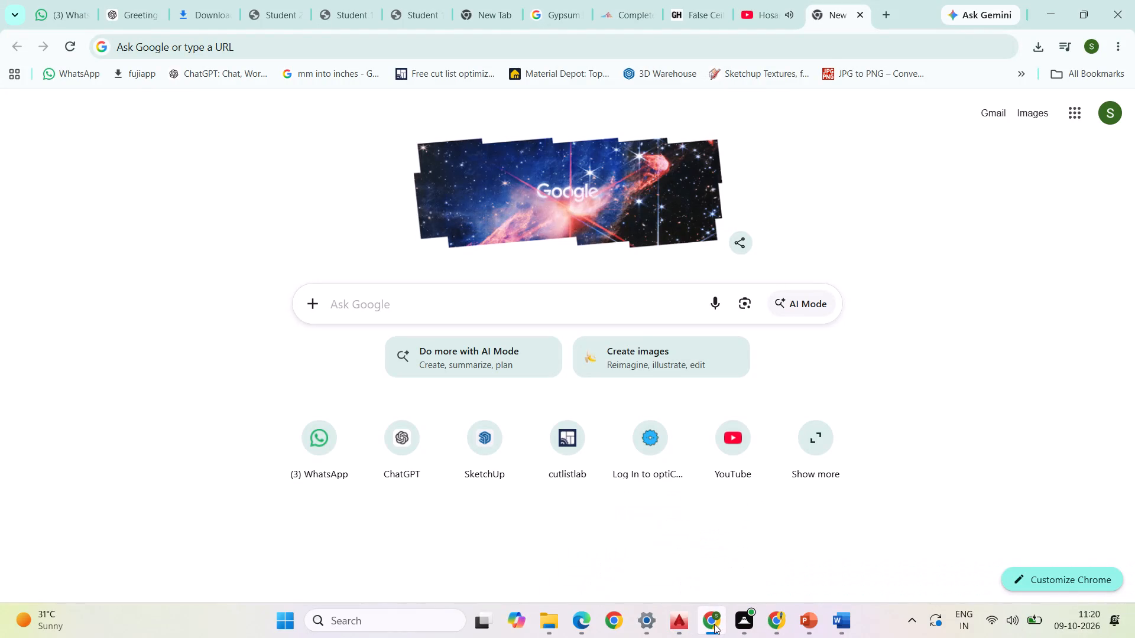
pyautogui.click(550, 629)
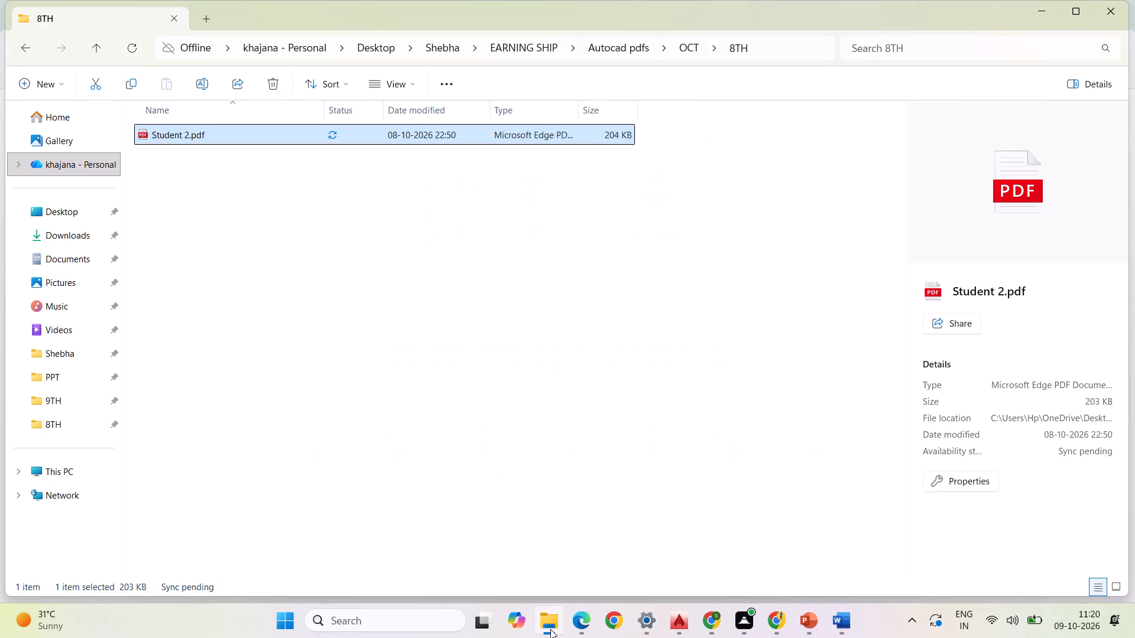
pyautogui.doubleClick(225, 135)
pyautogui.click(283, 2)
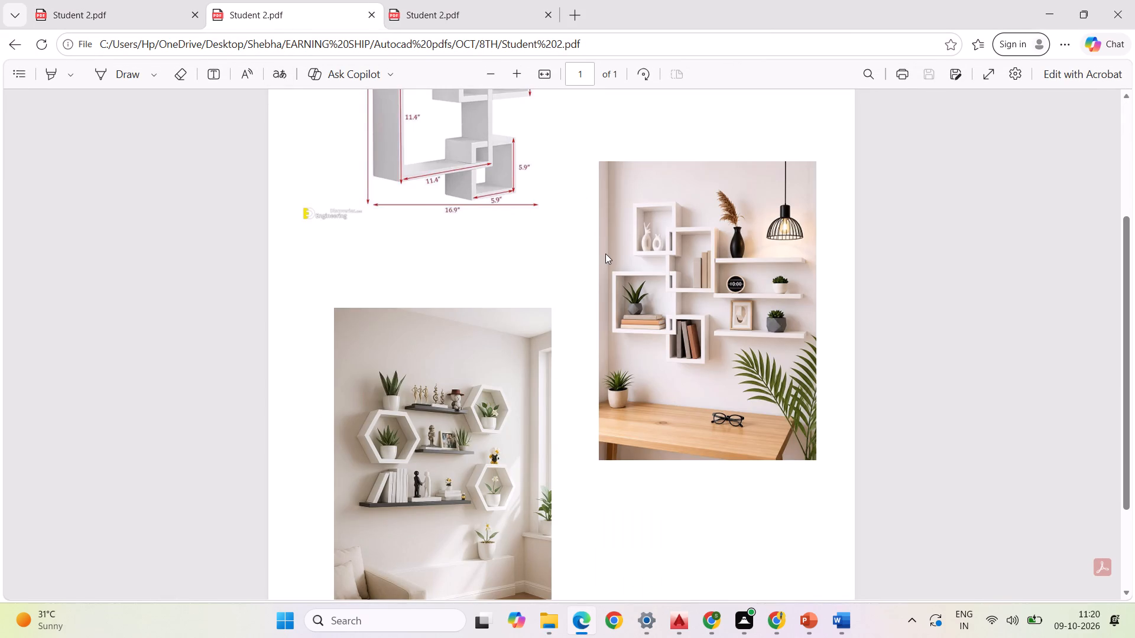
pyautogui.scroll(1, 606, 257)
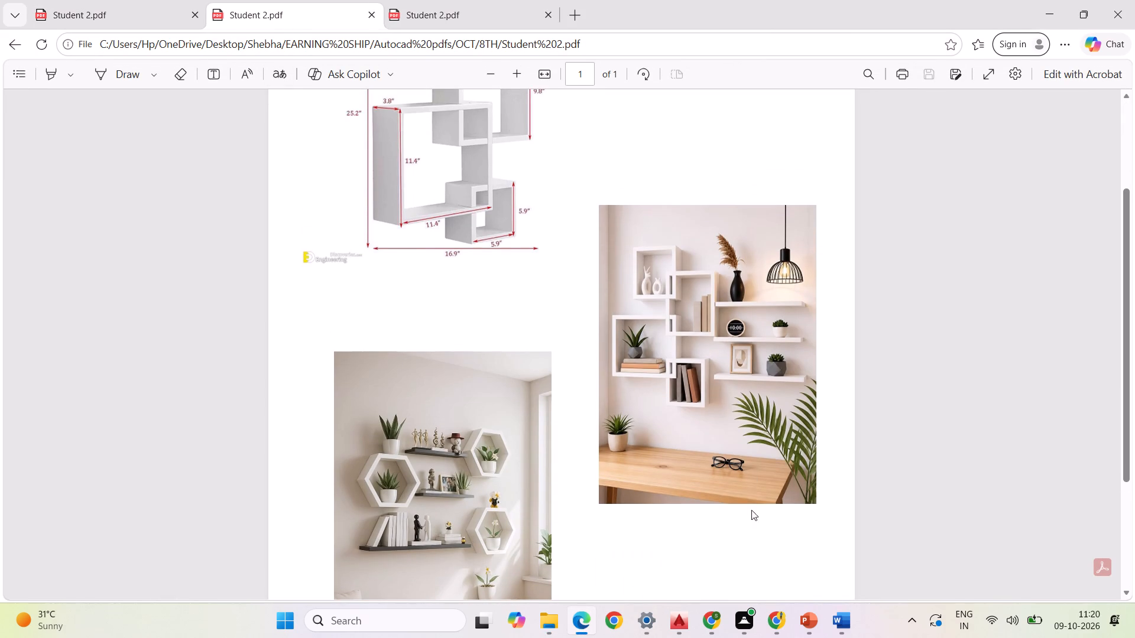
pyautogui.click(682, 616)
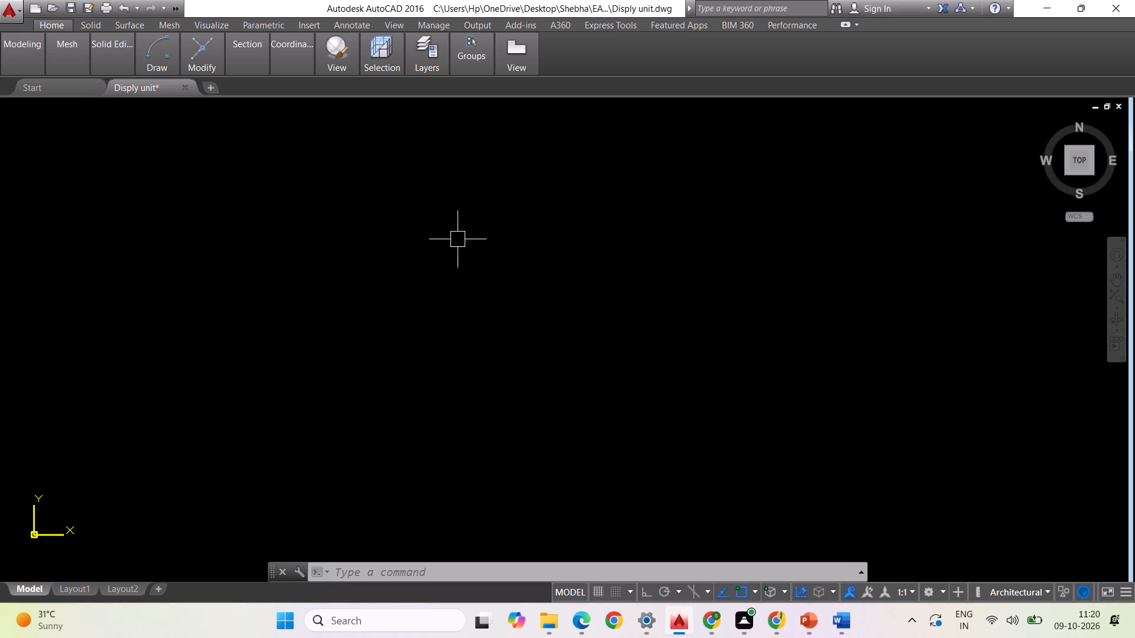
pyautogui.hotkey('alt', 'Tab')
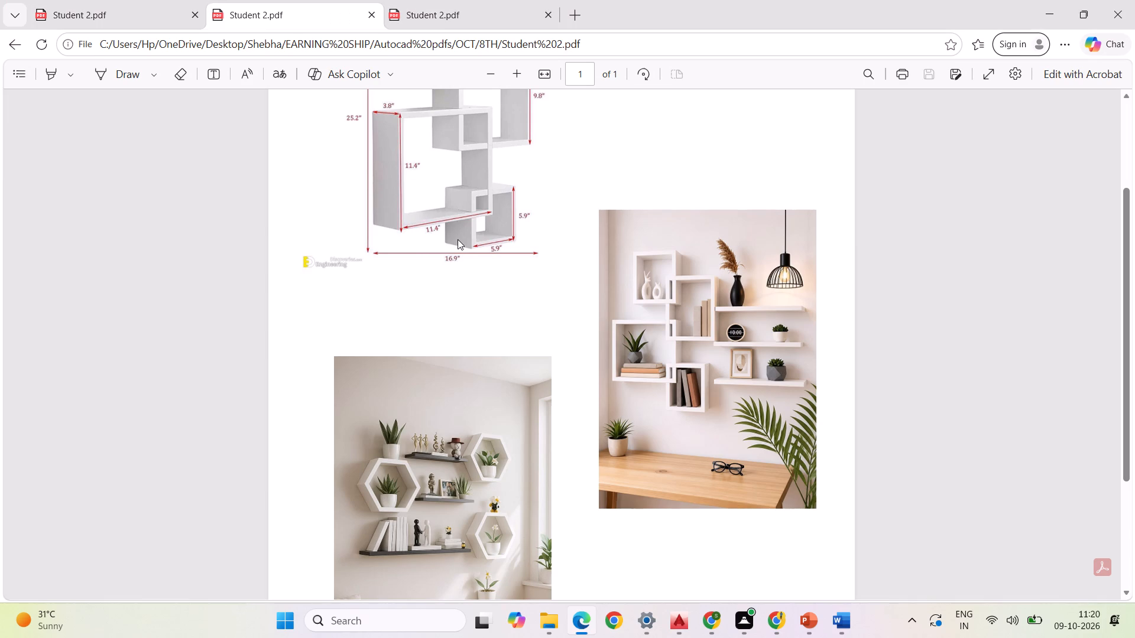
pyautogui.hotkey('alt', 'Tab')
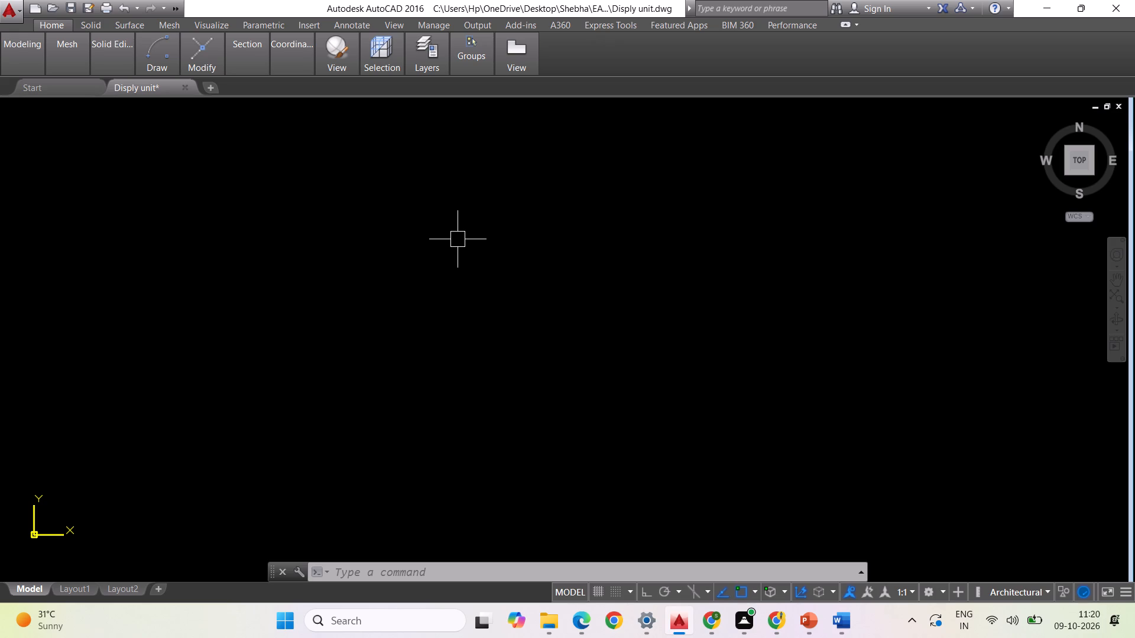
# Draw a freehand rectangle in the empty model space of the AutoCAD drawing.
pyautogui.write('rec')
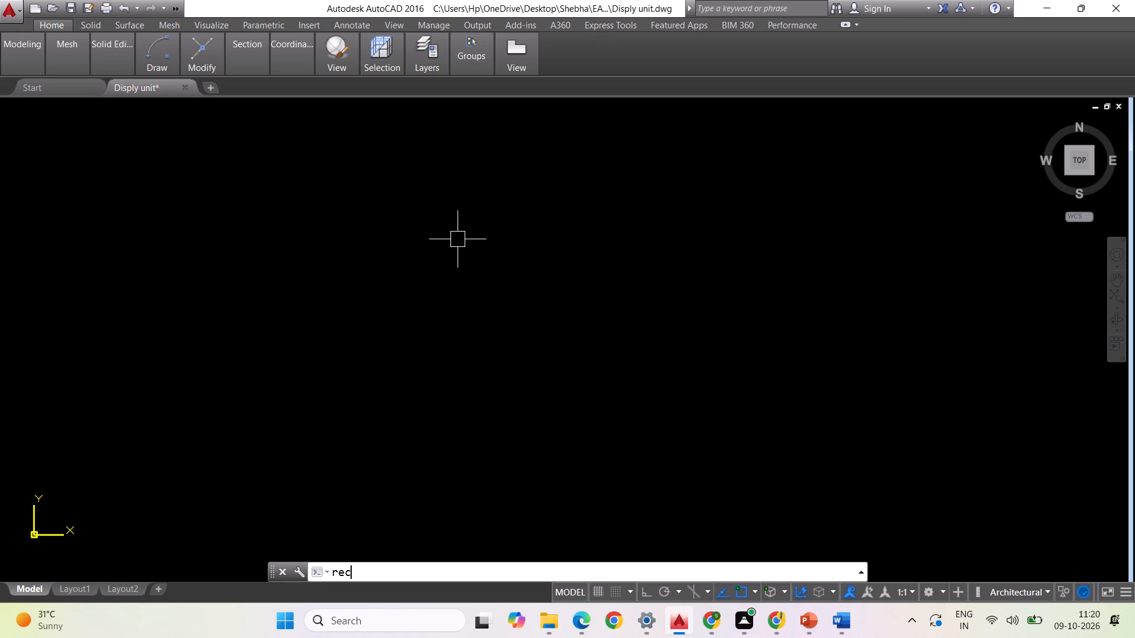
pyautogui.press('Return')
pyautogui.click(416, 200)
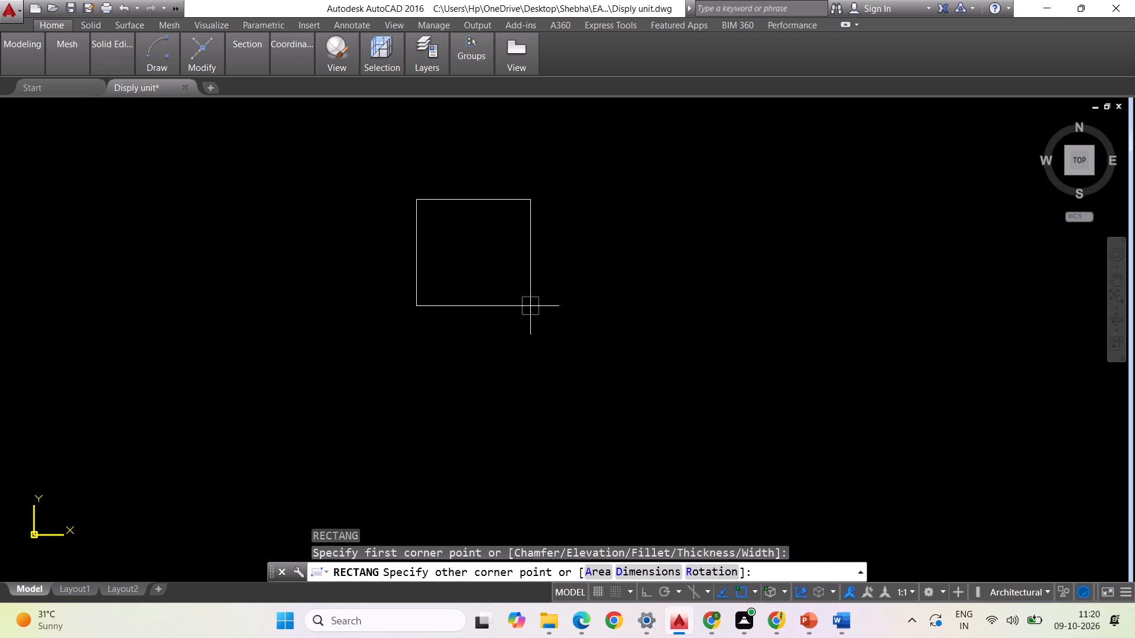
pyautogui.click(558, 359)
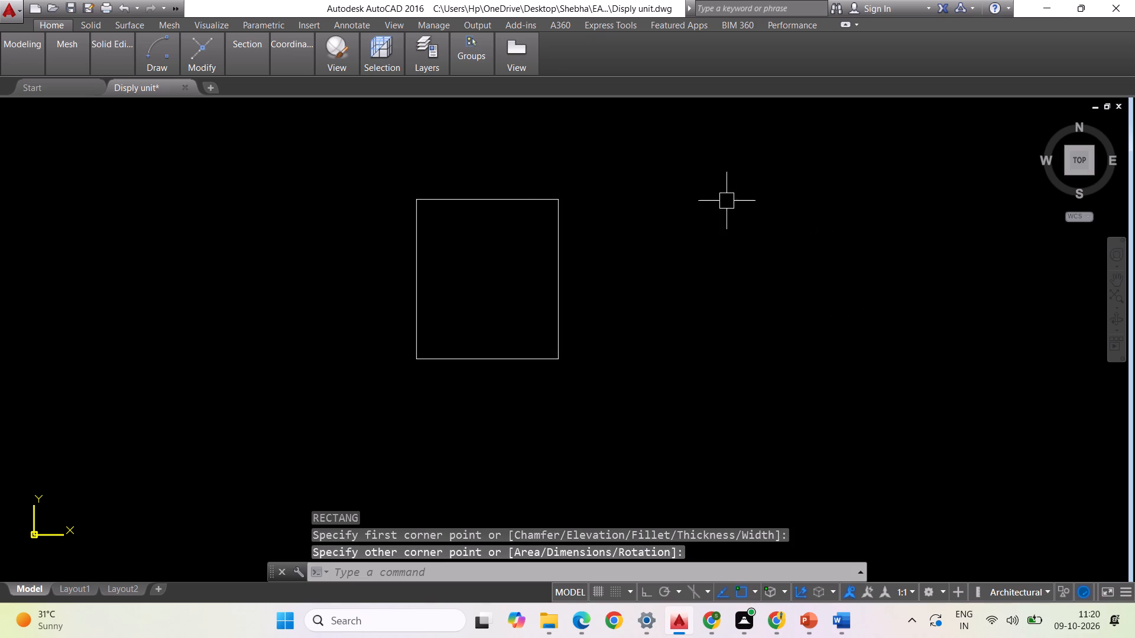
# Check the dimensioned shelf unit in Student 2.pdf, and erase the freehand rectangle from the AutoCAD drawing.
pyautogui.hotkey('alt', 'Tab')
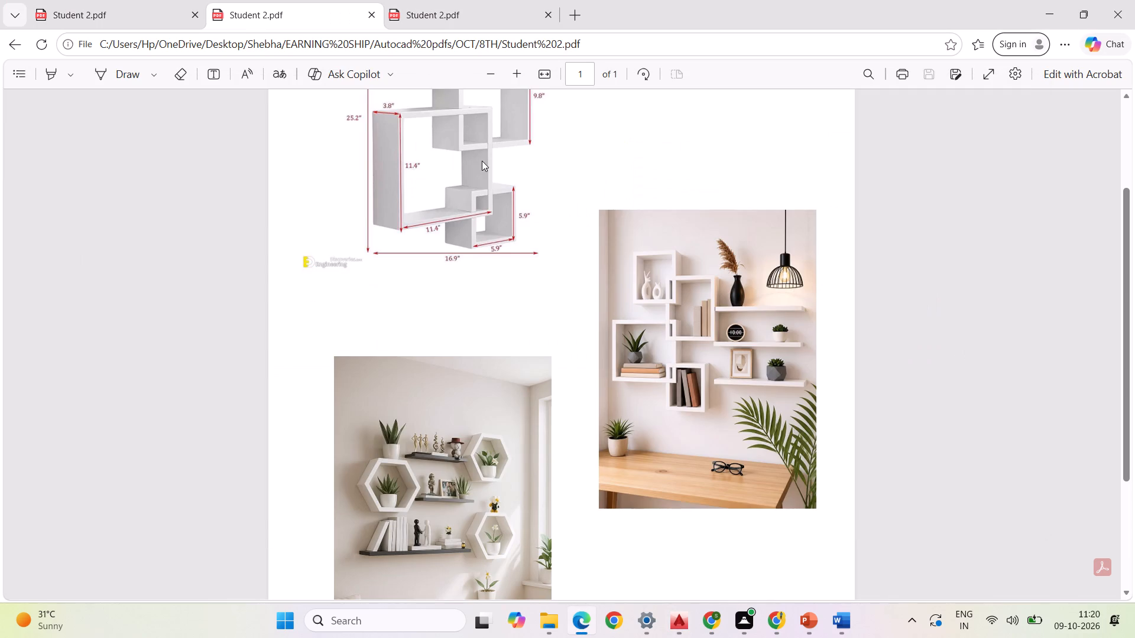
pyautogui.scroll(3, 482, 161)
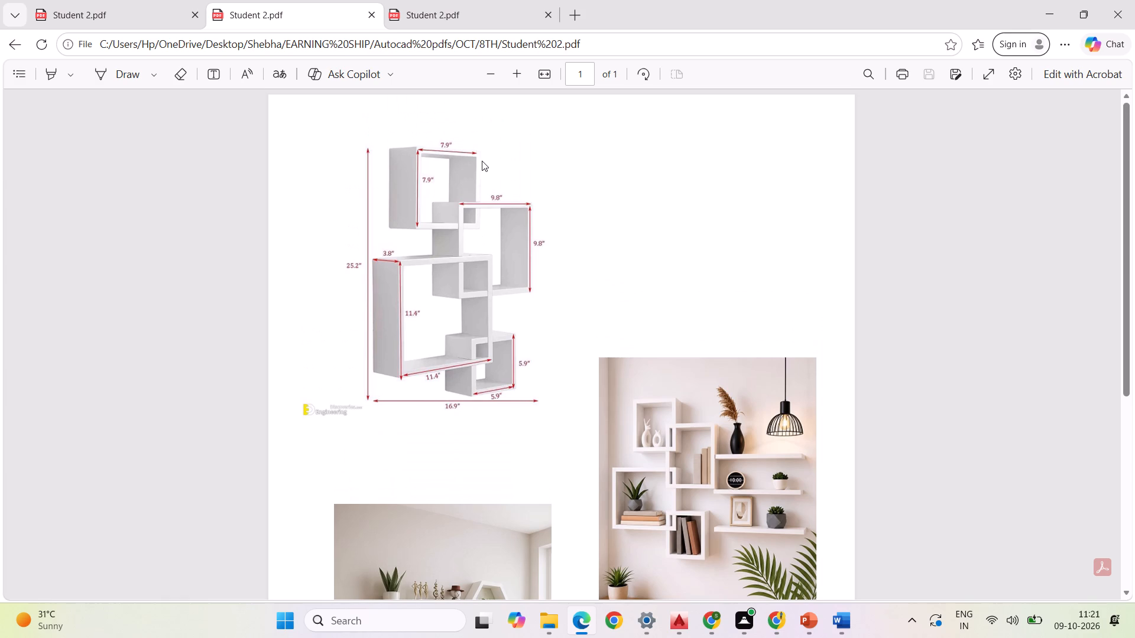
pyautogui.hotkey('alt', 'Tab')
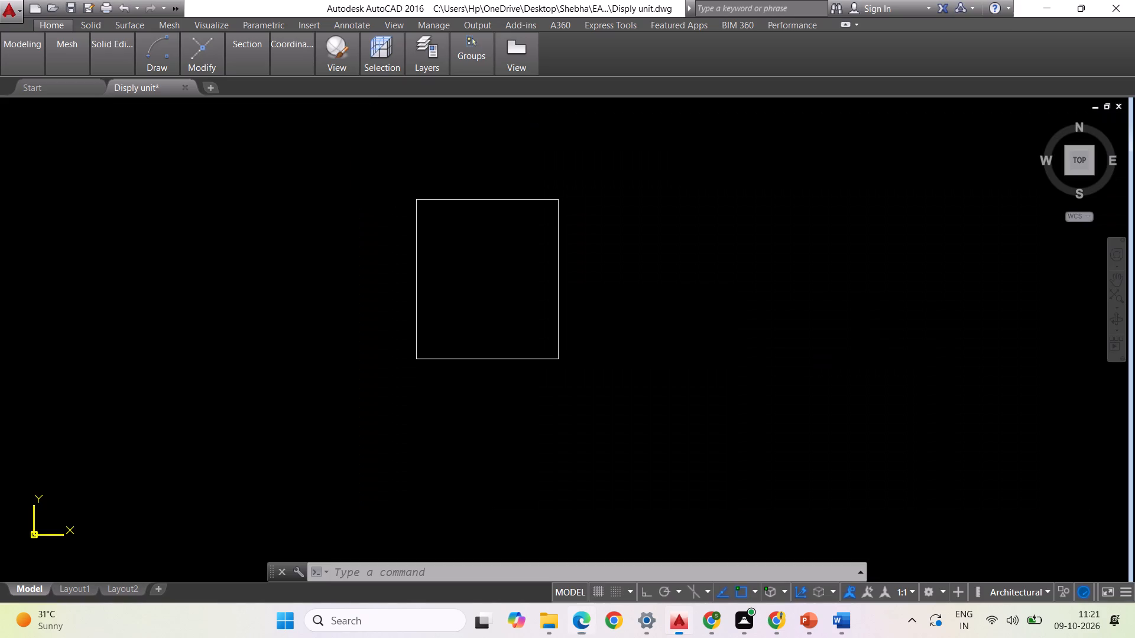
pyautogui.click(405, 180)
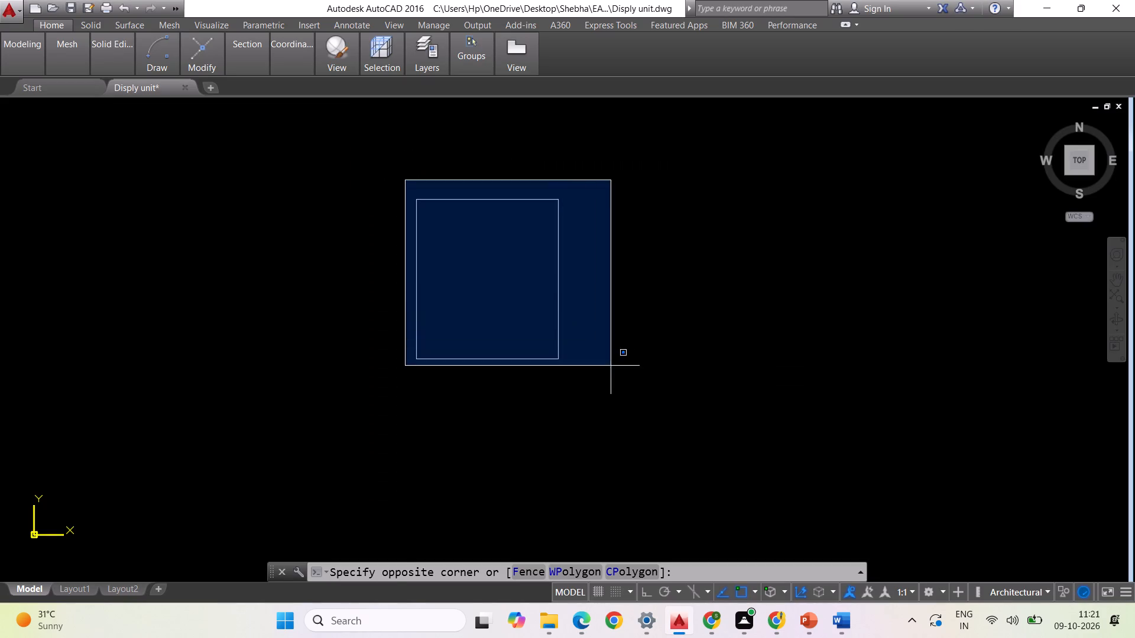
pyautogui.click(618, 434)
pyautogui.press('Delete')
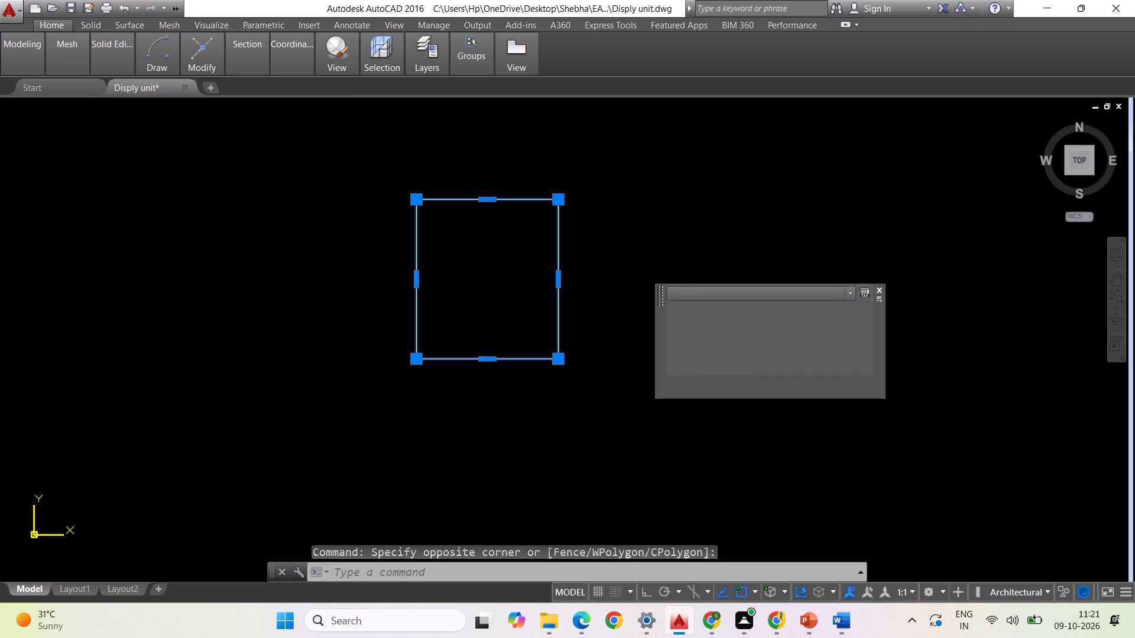
# Draw a new rectangle from a picked first corner, entering 7.9" for its opposite corner.
pyautogui.write('rec')
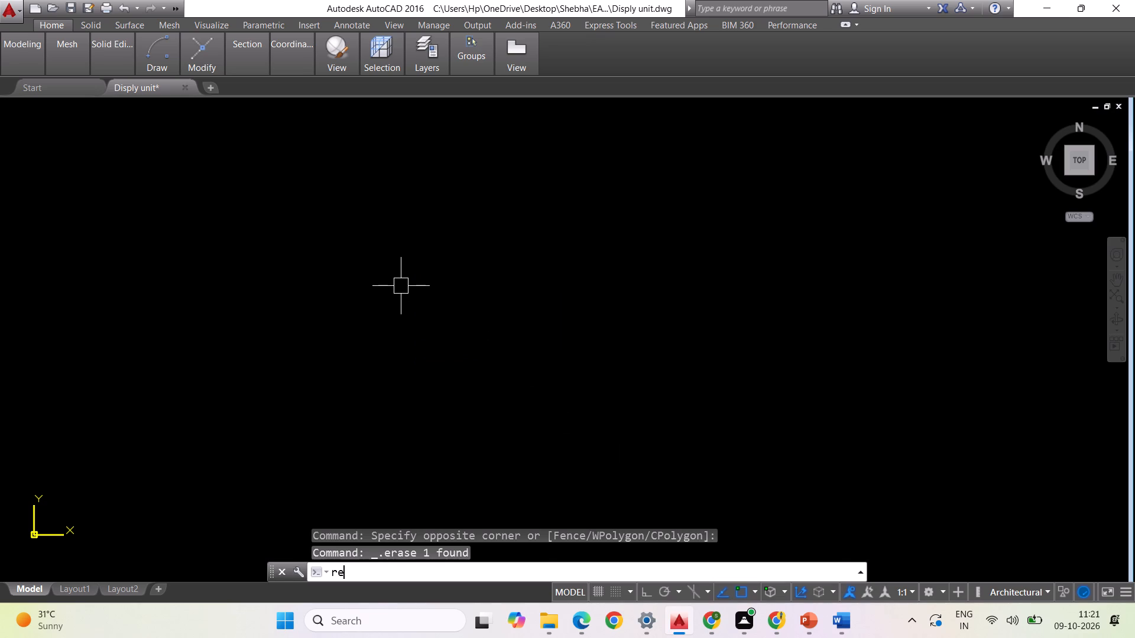
pyautogui.press('Return')
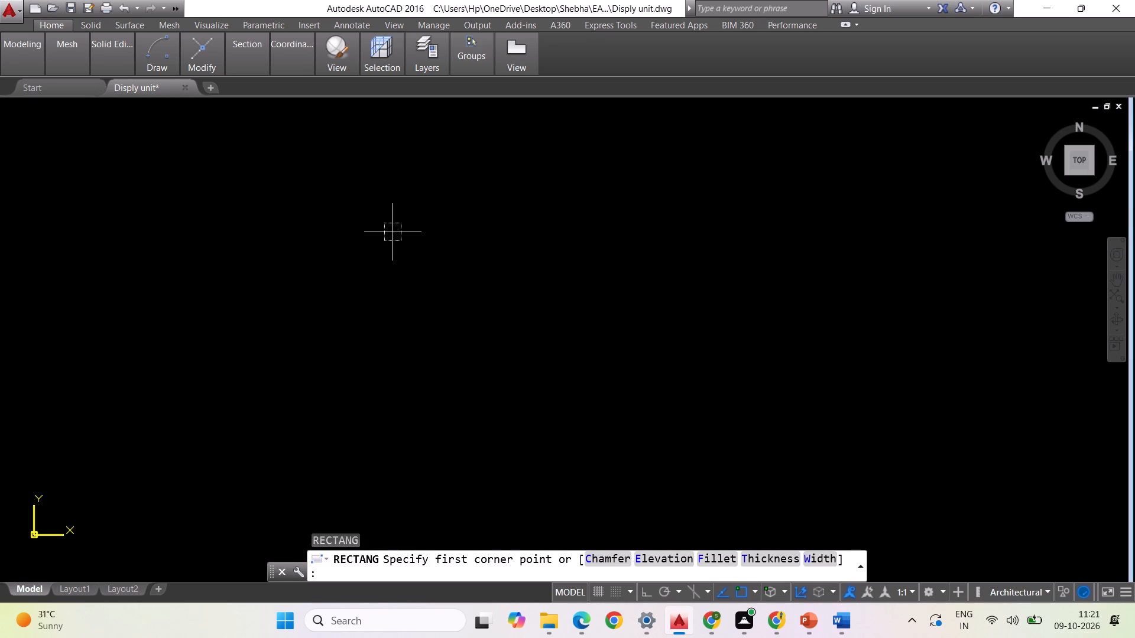
pyautogui.click(393, 225)
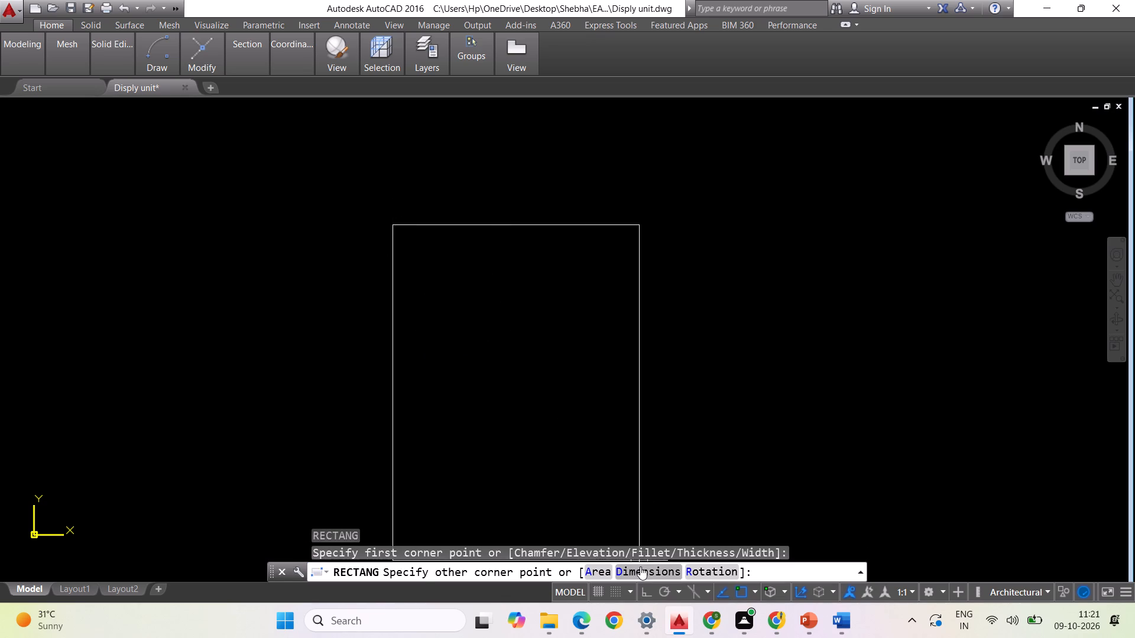
pyautogui.write('7.9"')
pyautogui.press('Return')
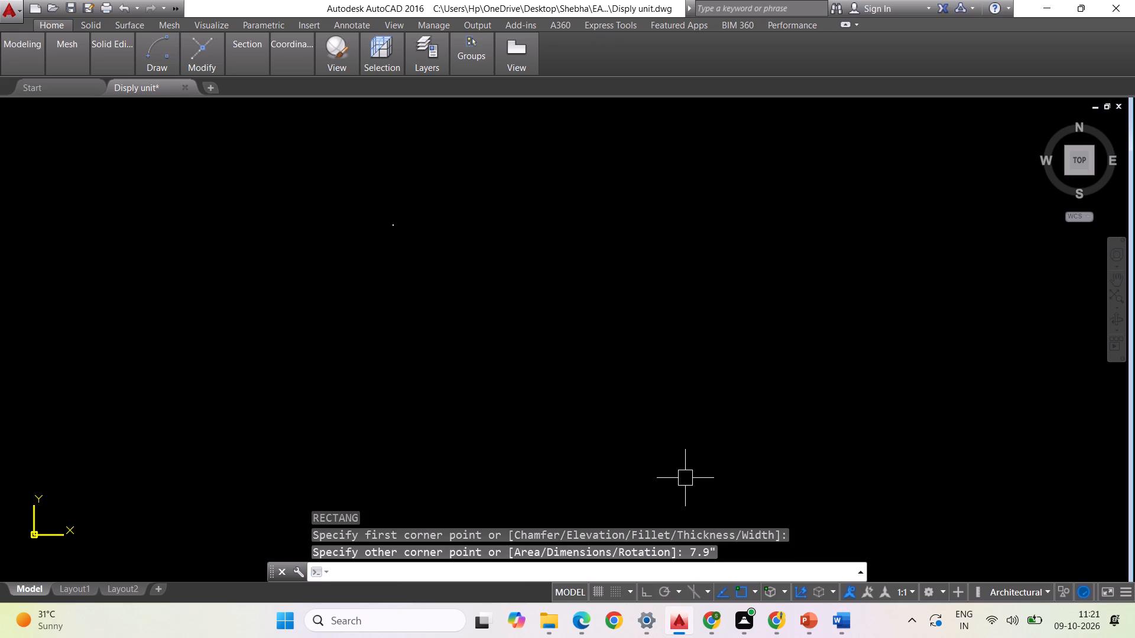
pyautogui.scroll(3, 394, 207)
pyautogui.scroll(3, 371, 301)
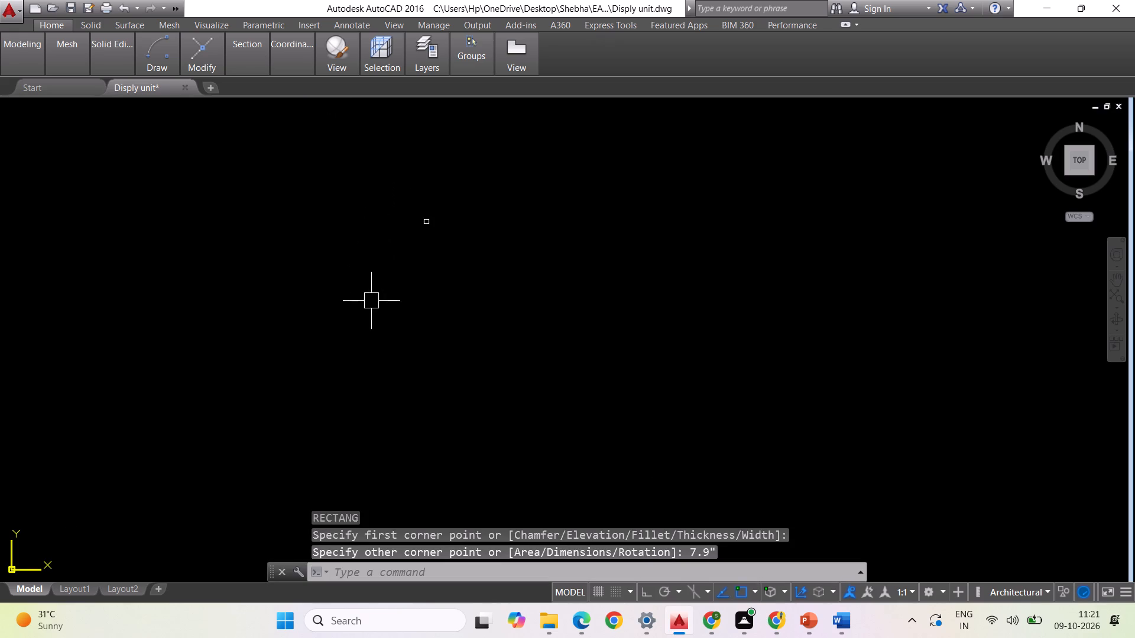
pyautogui.scroll(6, 426, 208)
pyautogui.scroll(3, 414, 479)
pyautogui.scroll(-1, 420, 465)
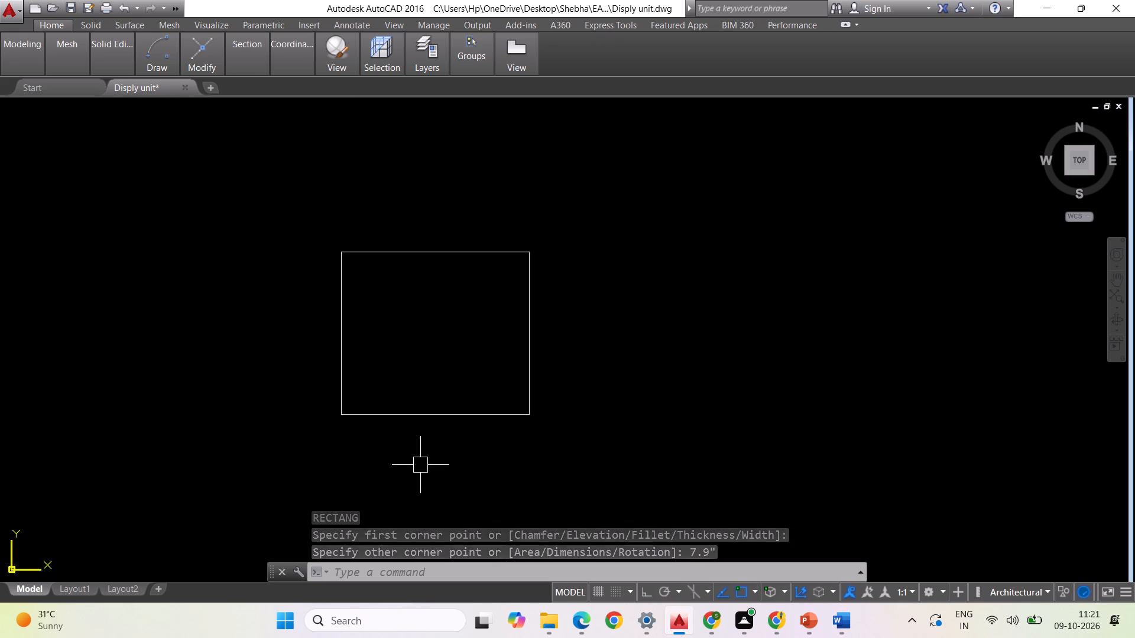
pyautogui.scroll(-1, 420, 465)
pyautogui.scroll(1, 426, 461)
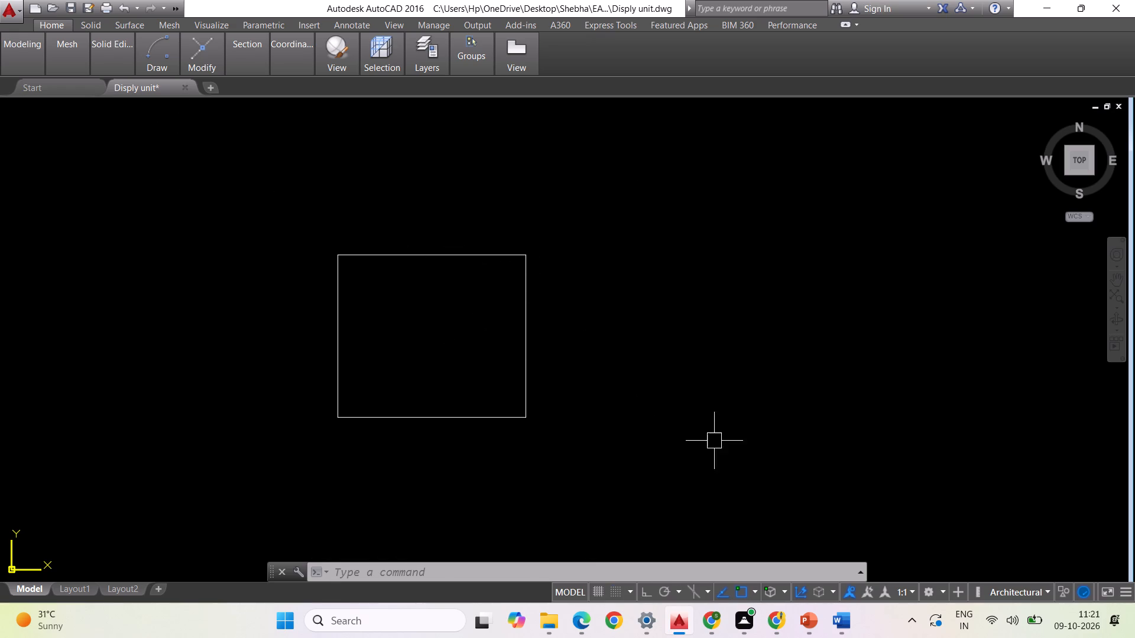
# Examine the box sizes and overlaps of the dimensioned shelf unit and the shelf photos in Student 2.pdf.
pyautogui.hotkey('alt', 'Tab')
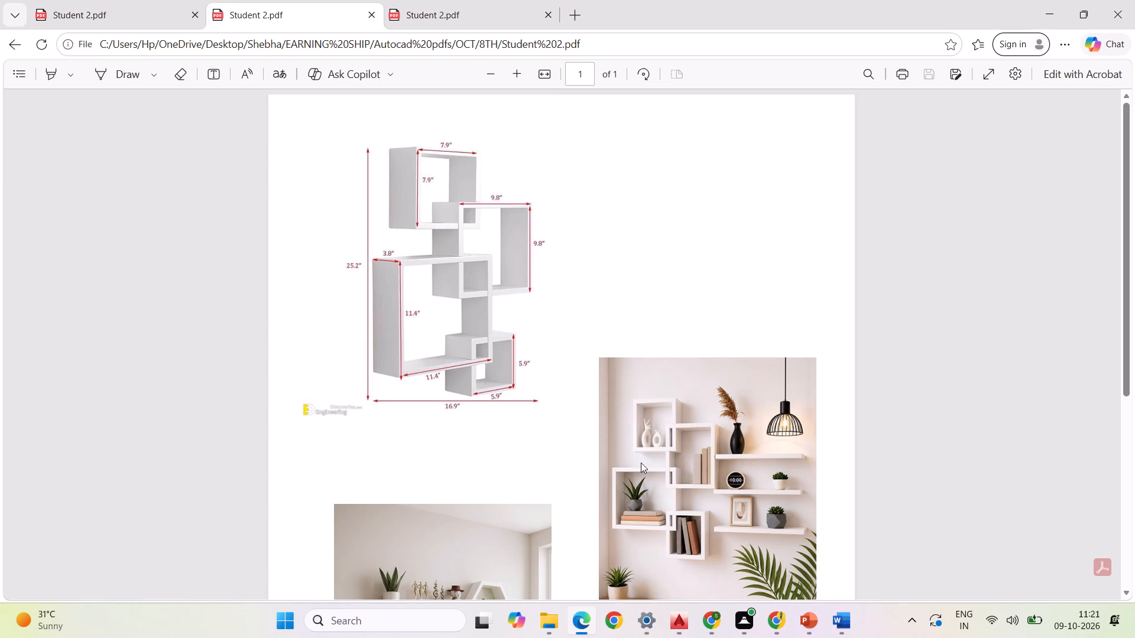
pyautogui.scroll(-1, 583, 363)
pyautogui.scroll(1, 583, 363)
pyautogui.scroll(-1, 583, 363)
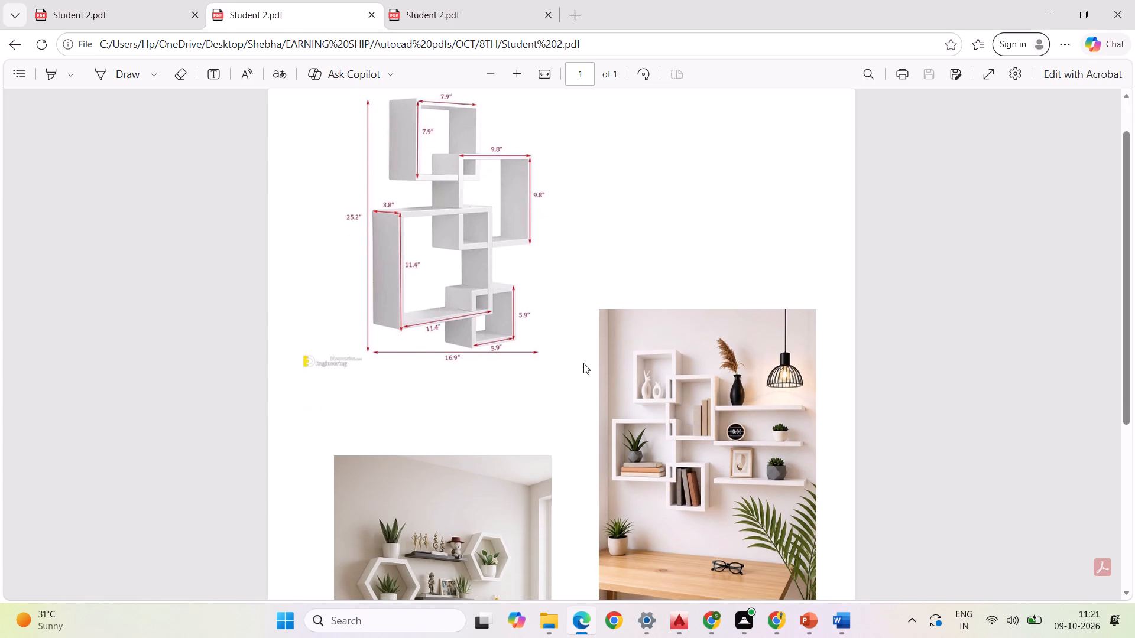
pyautogui.scroll(2, 583, 363)
pyautogui.scroll(1, 501, 346)
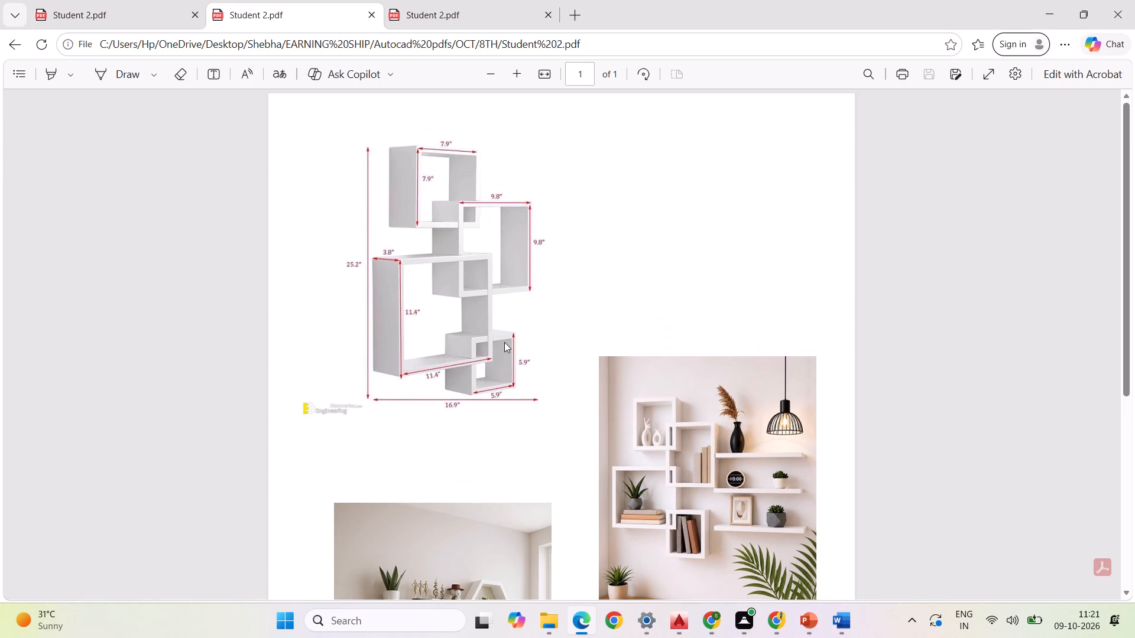
pyautogui.scroll(-1, 505, 341)
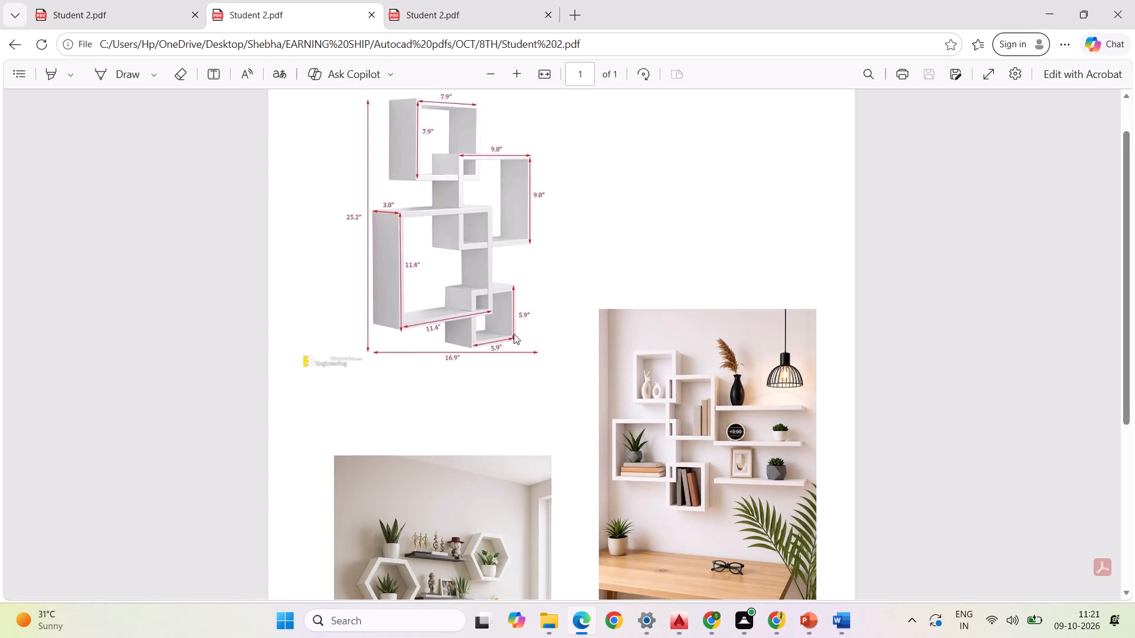
pyautogui.scroll(1, 513, 334)
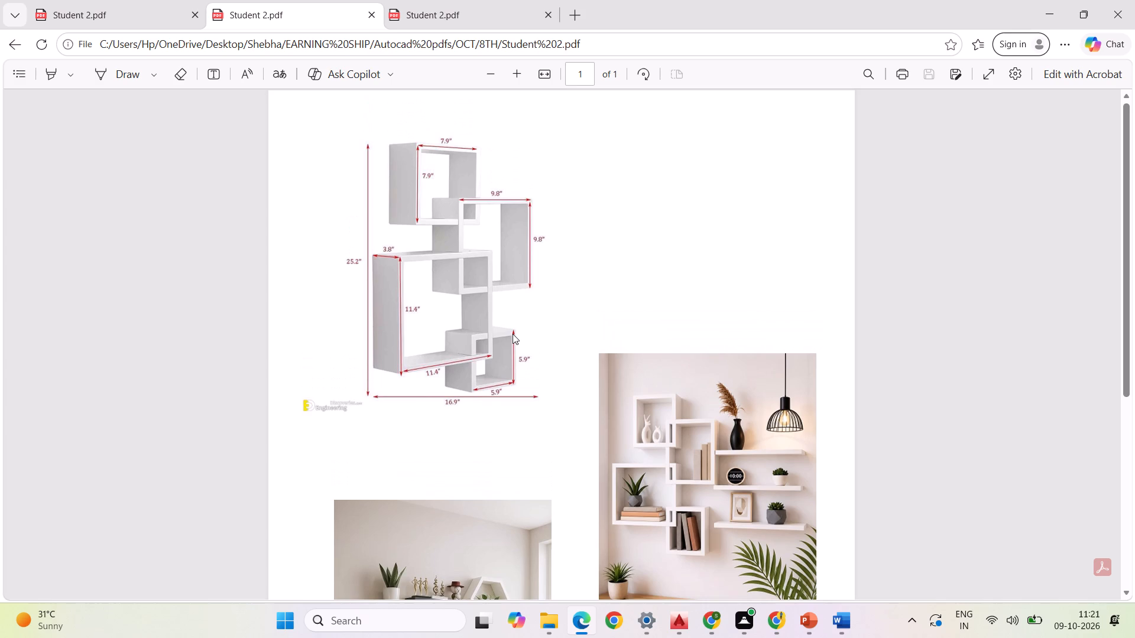
# Capture the PDF area with the dimensioned shelf and photo, and paste it into the AutoCAD drawing beside the rectangle.
pyautogui.press('Print')
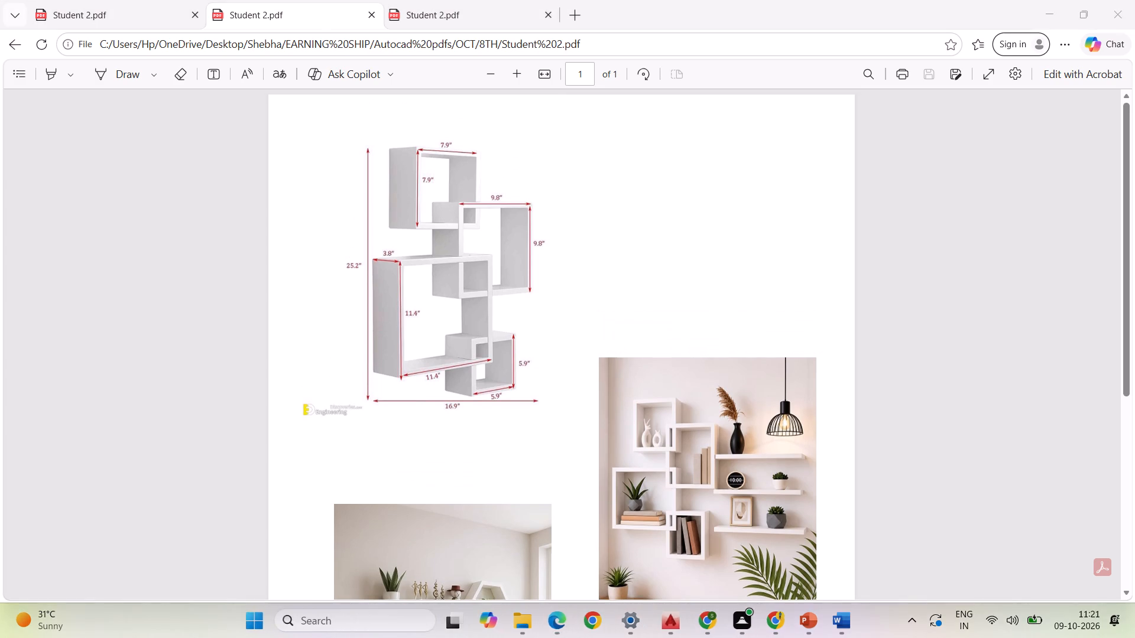
pyautogui.moveTo(311, 117); pyautogui.dragTo(816, 568)
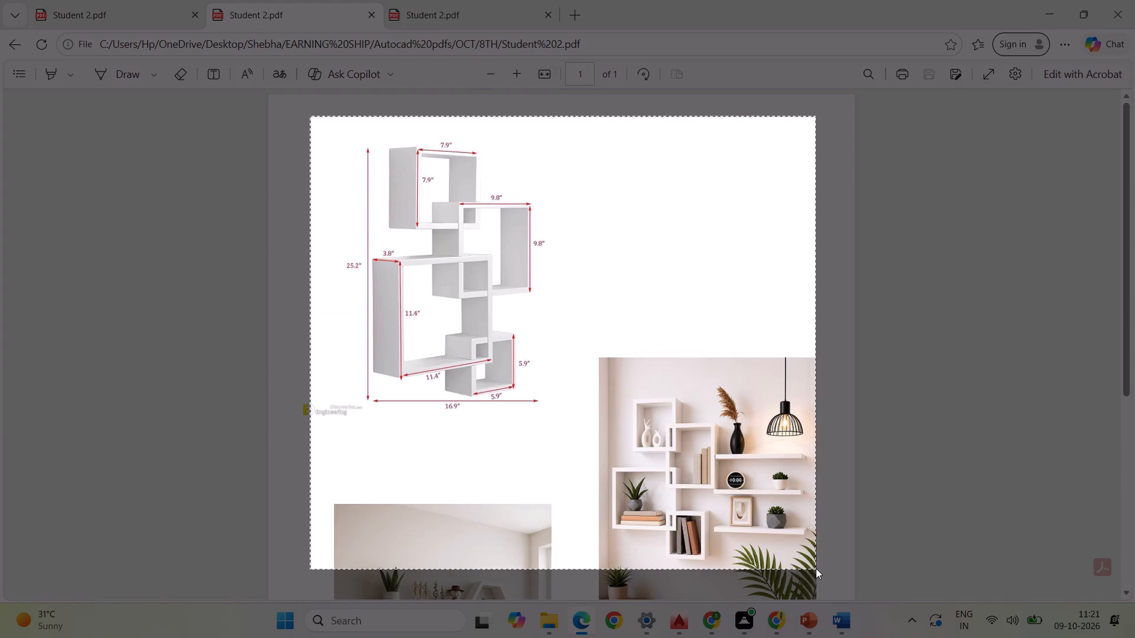
pyautogui.moveTo(816, 568); pyautogui.dragTo(822, 568)
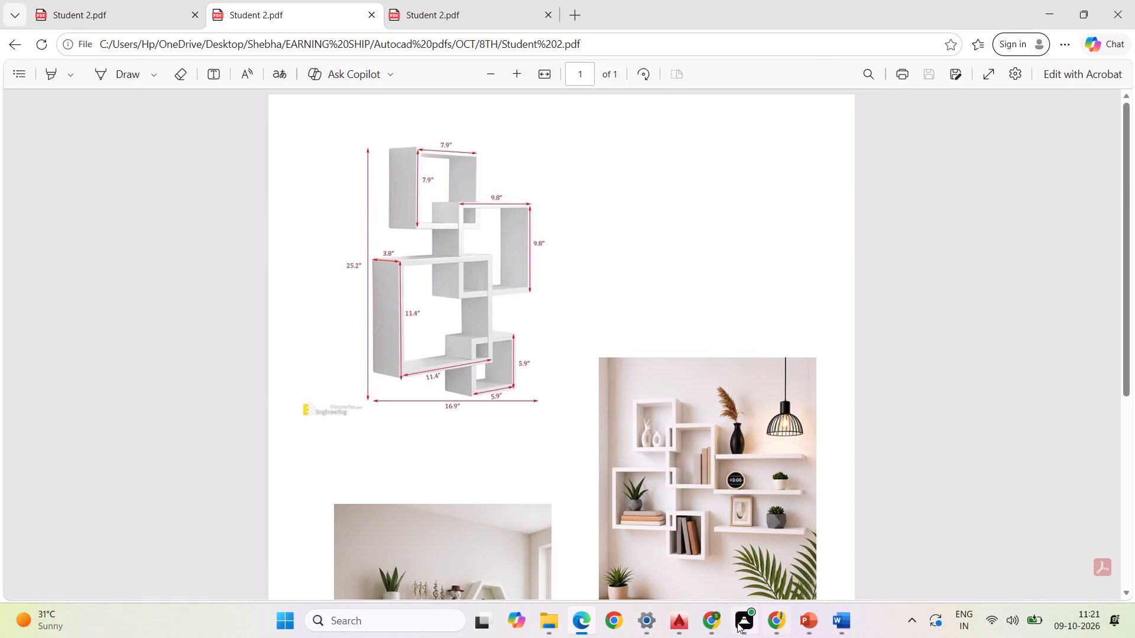
pyautogui.click(682, 625)
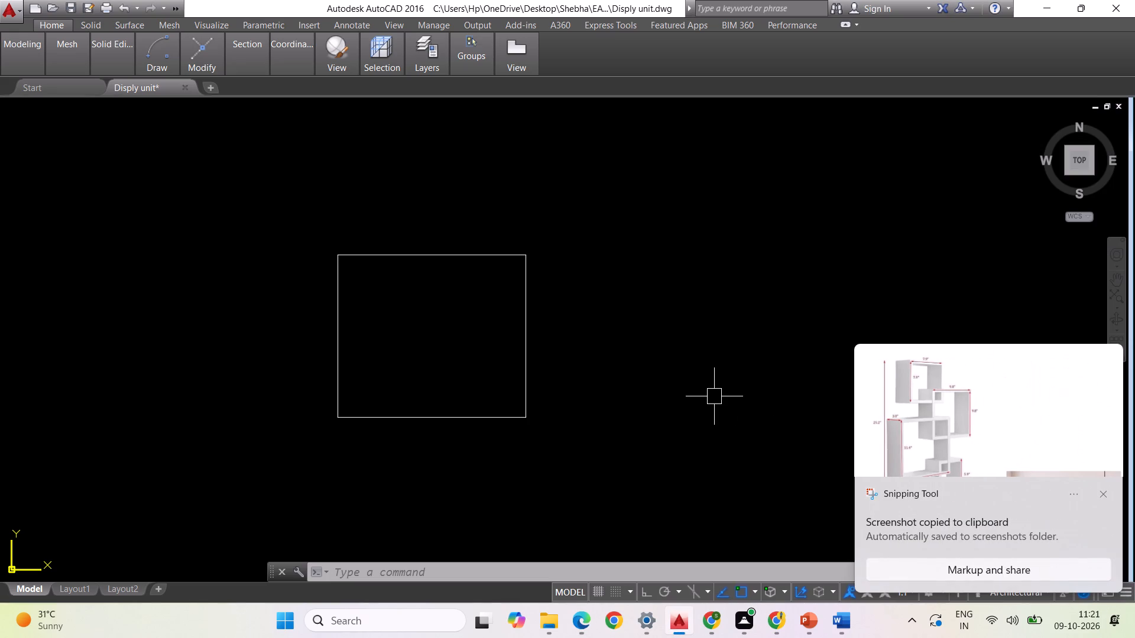
pyautogui.hotkey('ctrl', 'v')
pyautogui.click(594, 441)
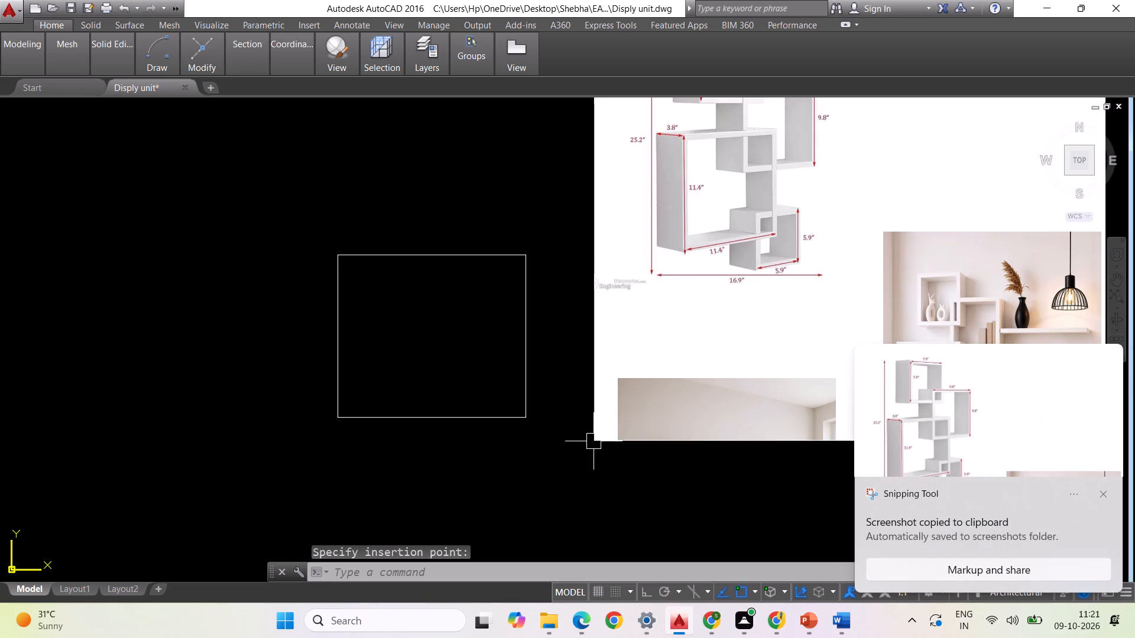
# Scale the pasted image down from its lower-left corner, using its bottom edge as reference, to slightly wider than the rectangle.
pyautogui.scroll(-1, 430, 419)
pyautogui.click(563, 425)
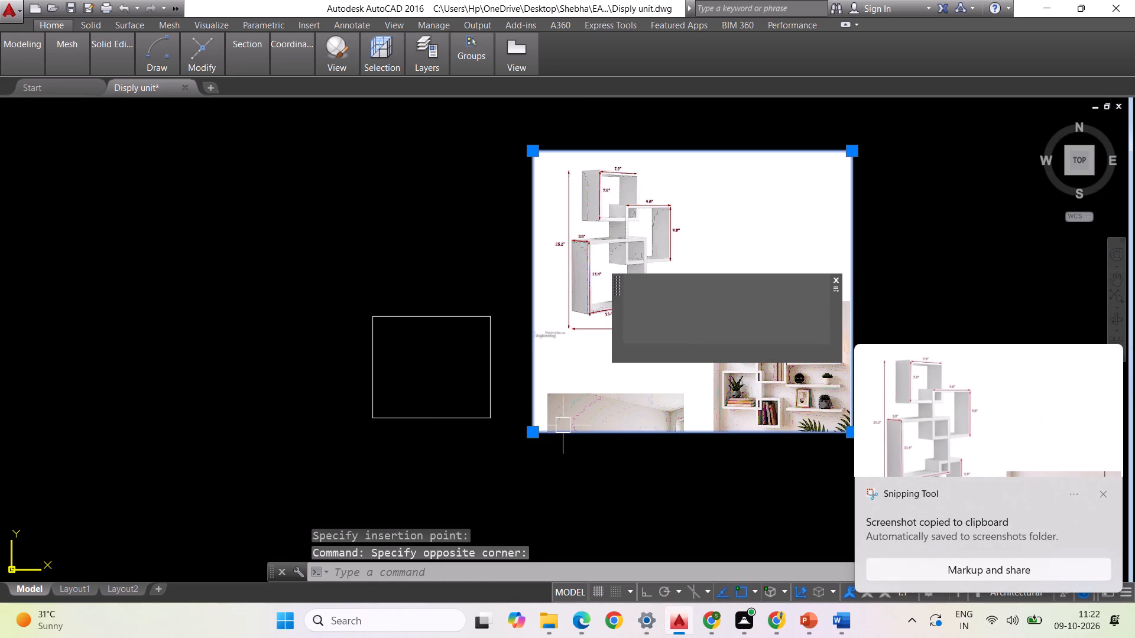
pyautogui.write('scale')
pyautogui.press('Return')
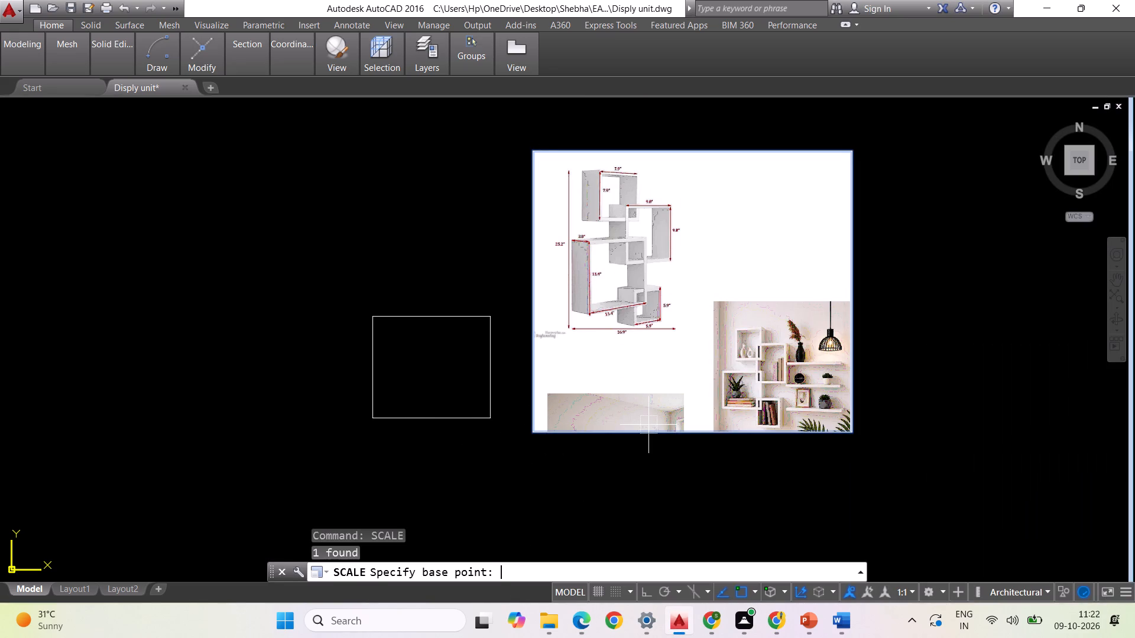
pyautogui.click(530, 428)
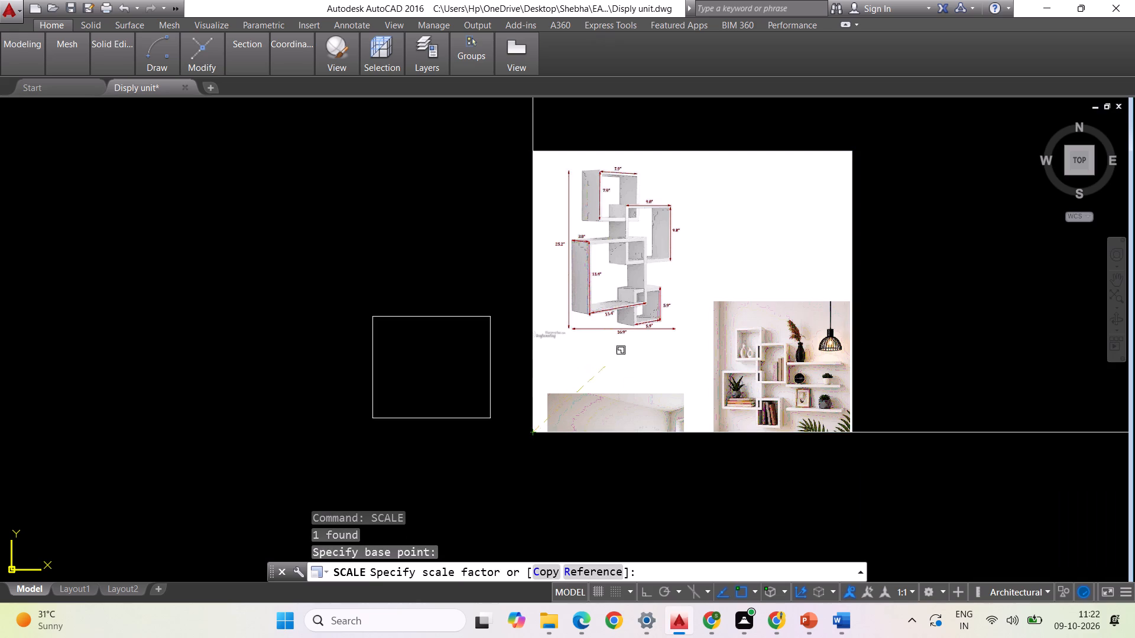
pyautogui.click(596, 568)
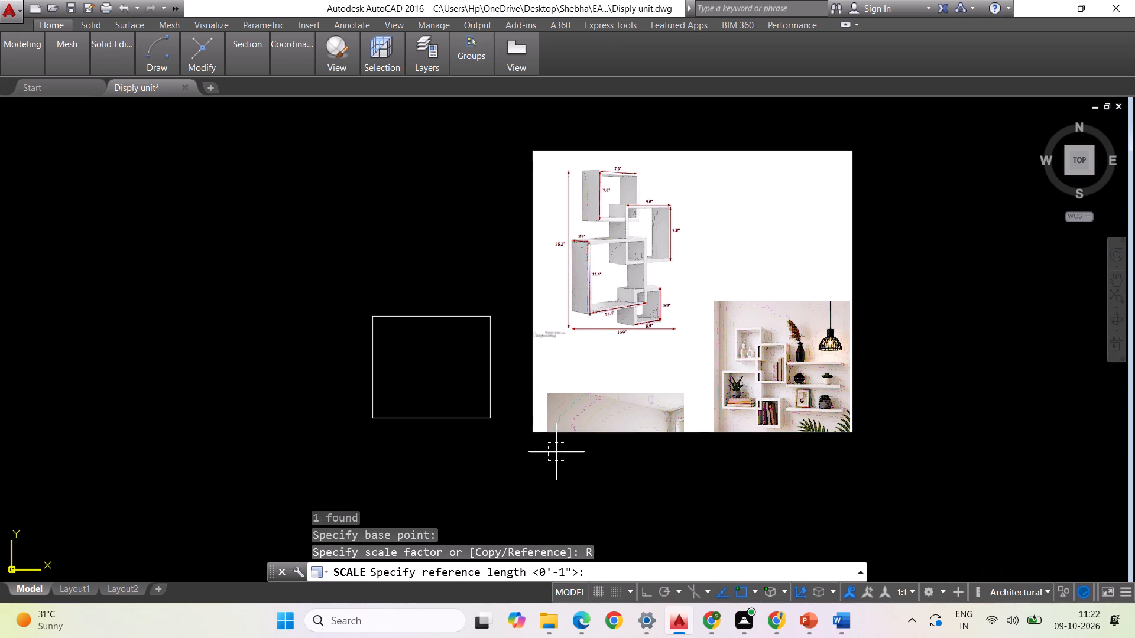
pyautogui.click(533, 430)
pyautogui.click(848, 429)
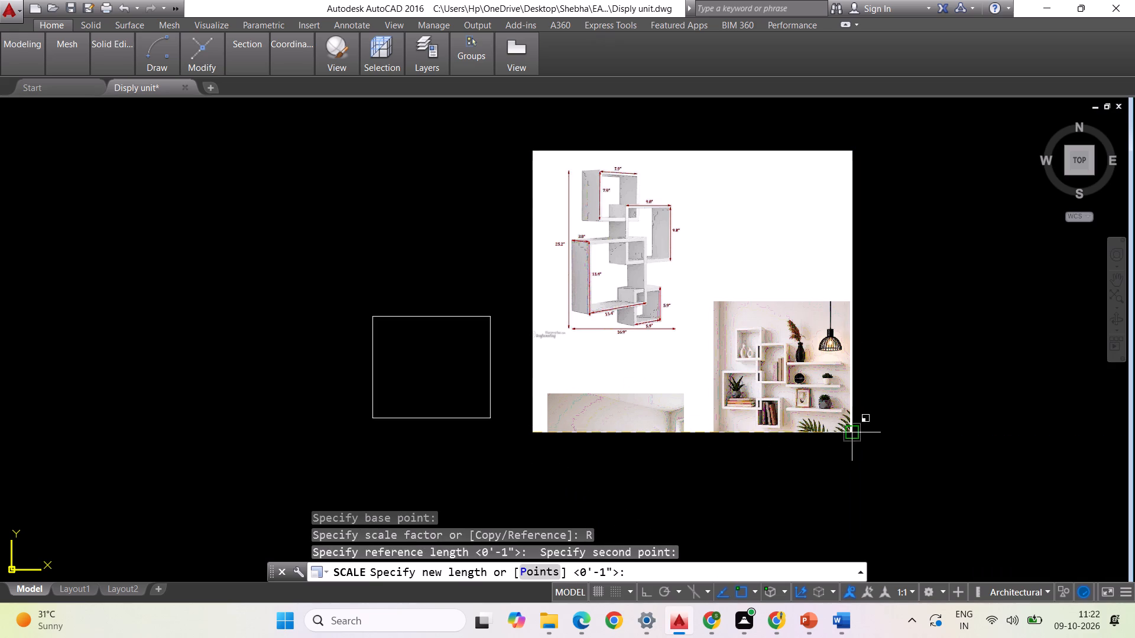
pyautogui.click(671, 422)
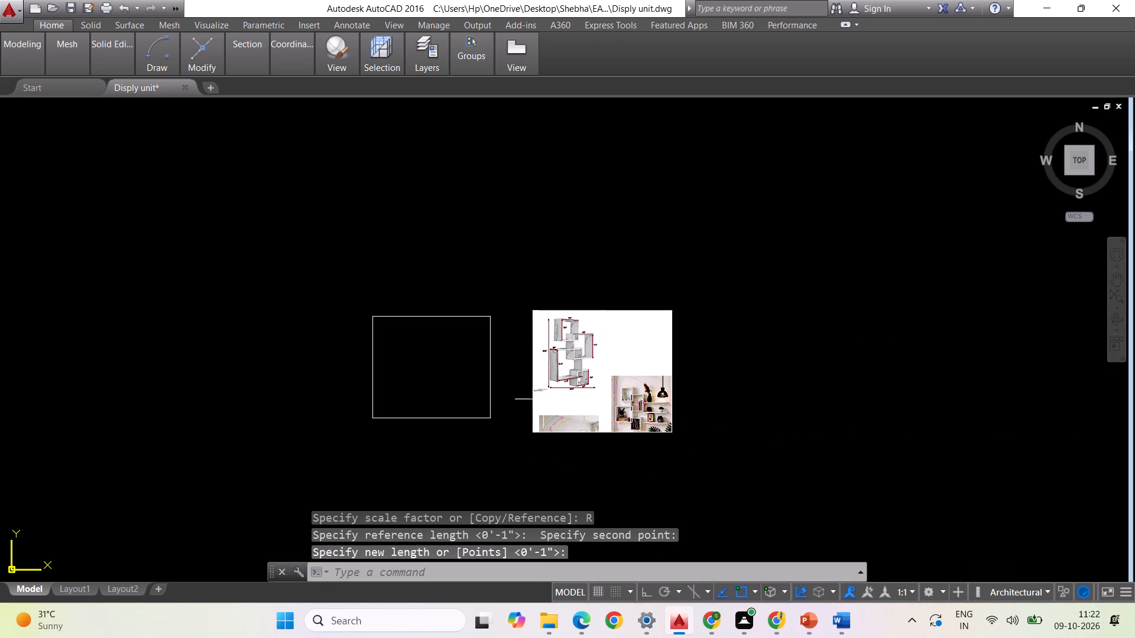
# Move the reference image horizontally about 1'-10" with Ortho on, placing it on the left side of the rectangle.
pyautogui.scroll(2, 601, 365)
pyautogui.scroll(-2, 650, 331)
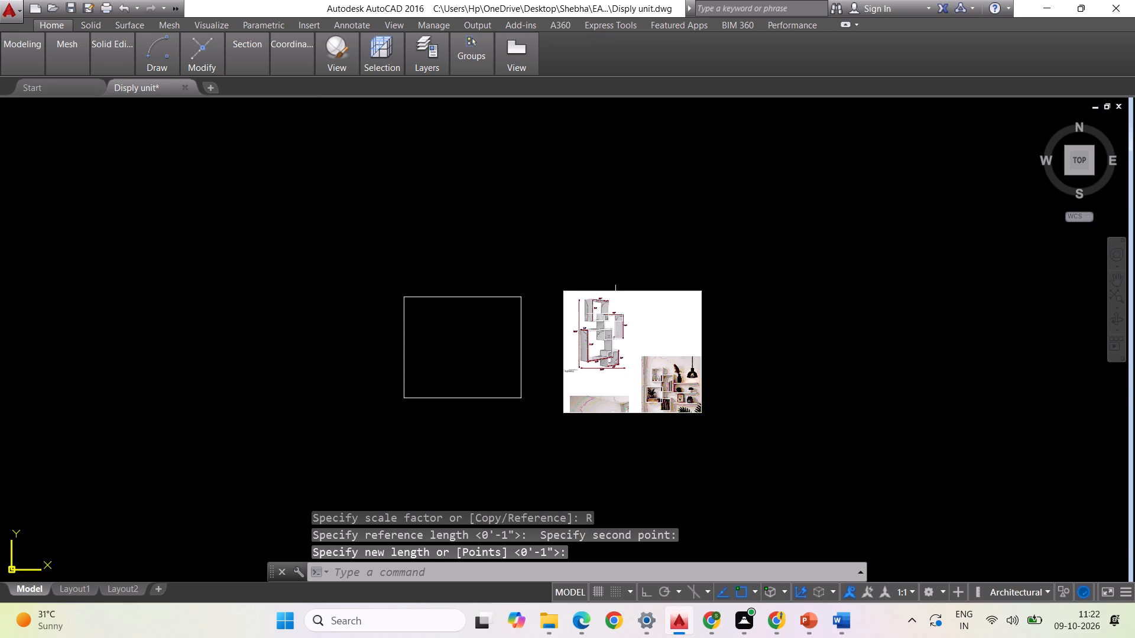
pyautogui.scroll(2, 616, 346)
pyautogui.scroll(-2, 635, 333)
pyautogui.click(680, 398)
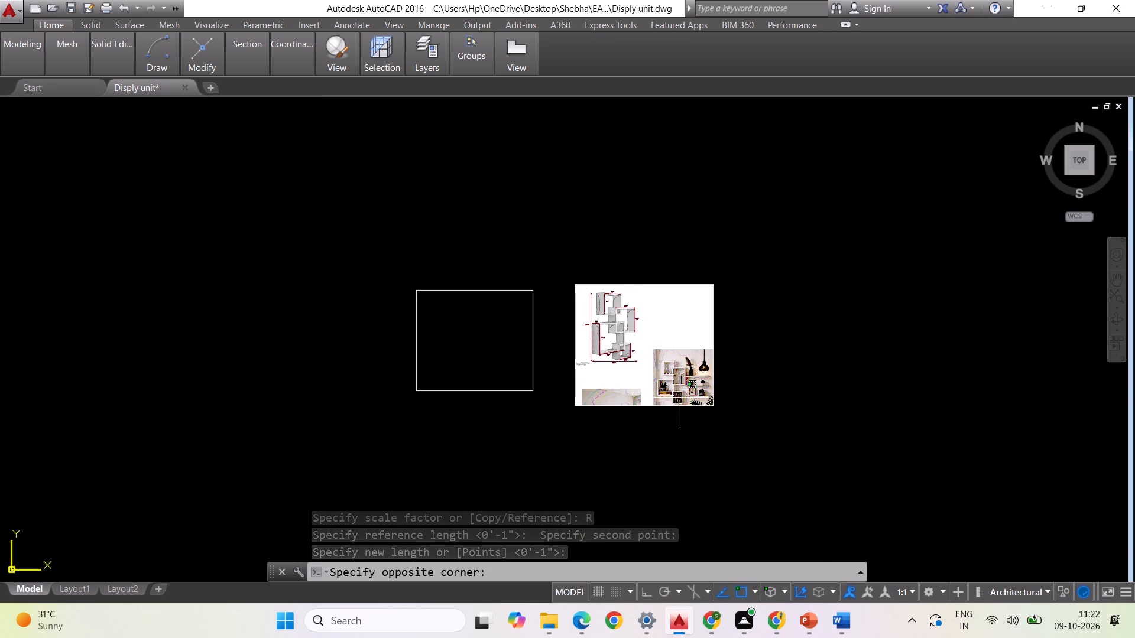
pyautogui.rightClick(679, 429)
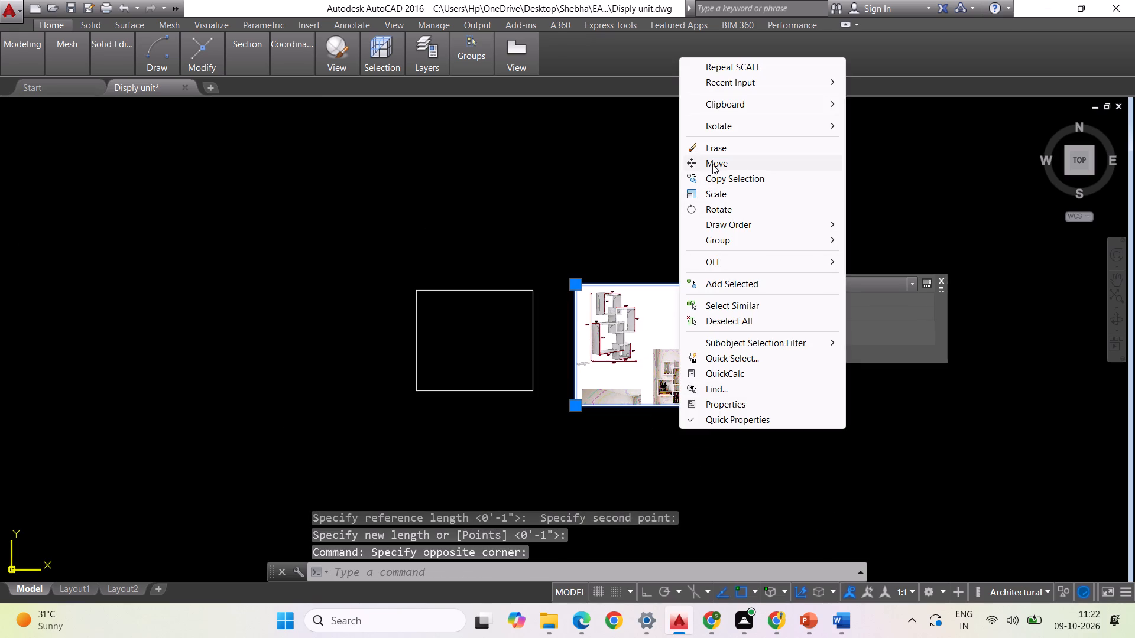
pyautogui.click(713, 164)
pyautogui.click(711, 409)
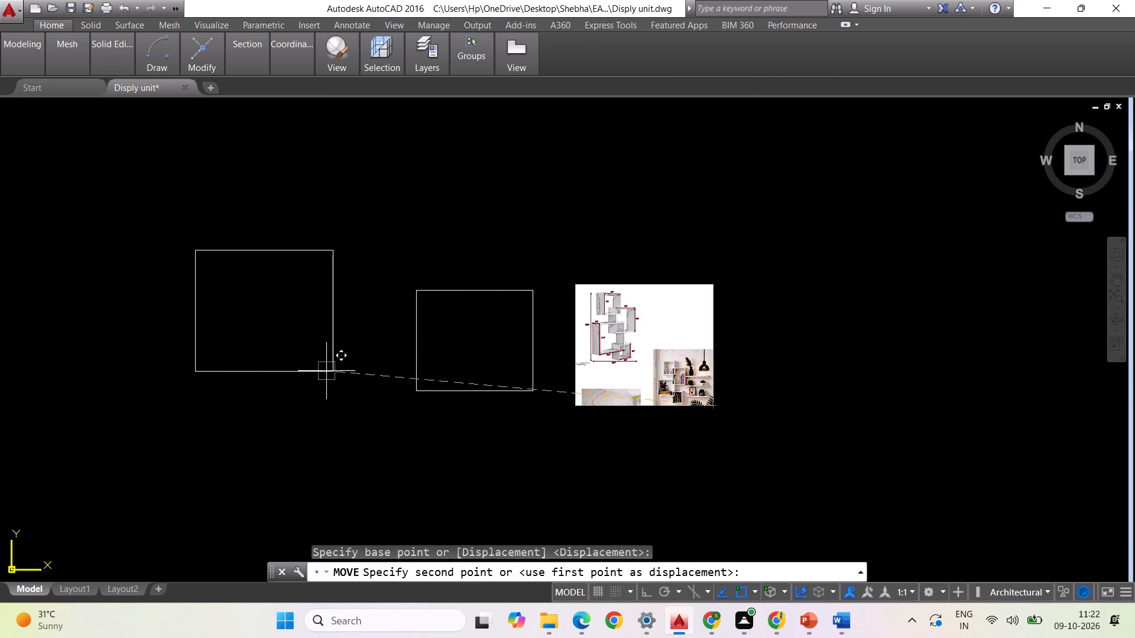
pyautogui.press('F8')
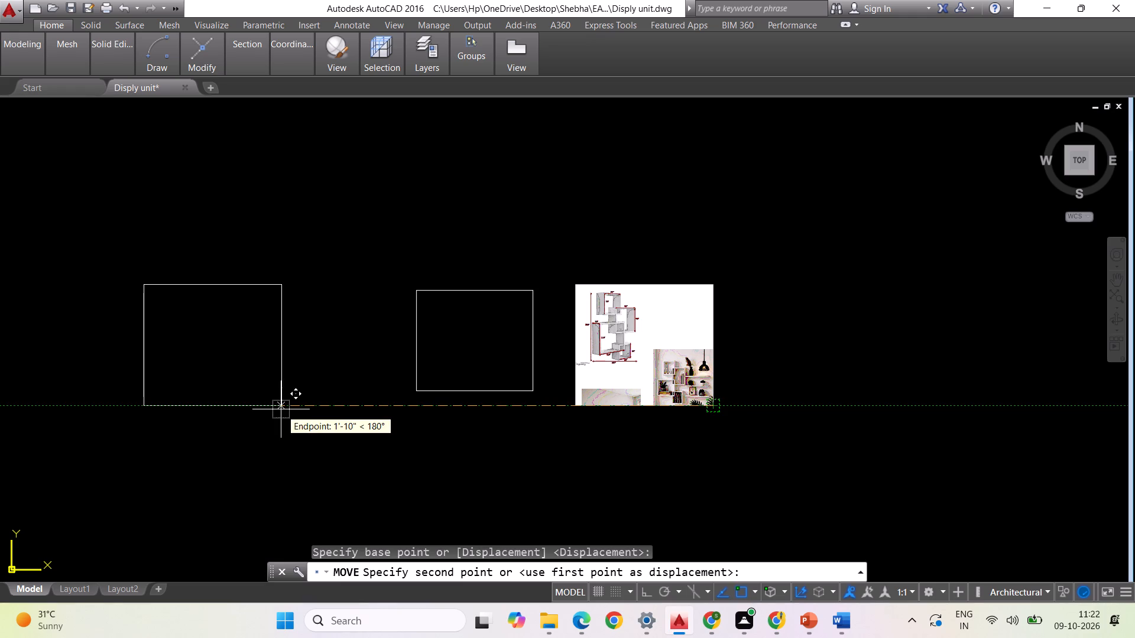
pyautogui.click(280, 392)
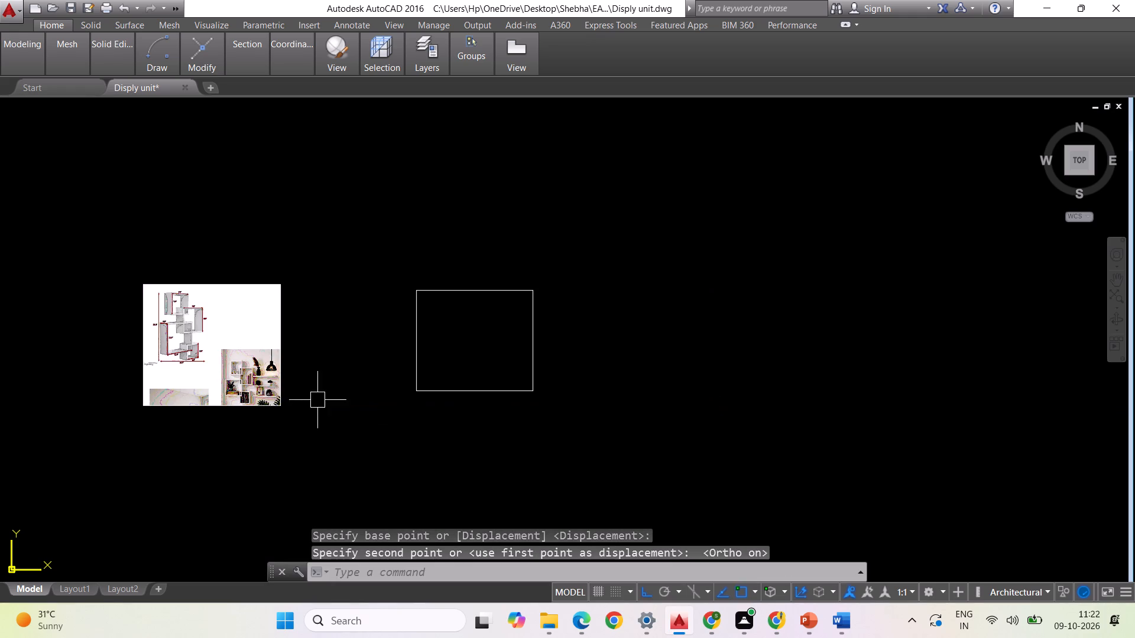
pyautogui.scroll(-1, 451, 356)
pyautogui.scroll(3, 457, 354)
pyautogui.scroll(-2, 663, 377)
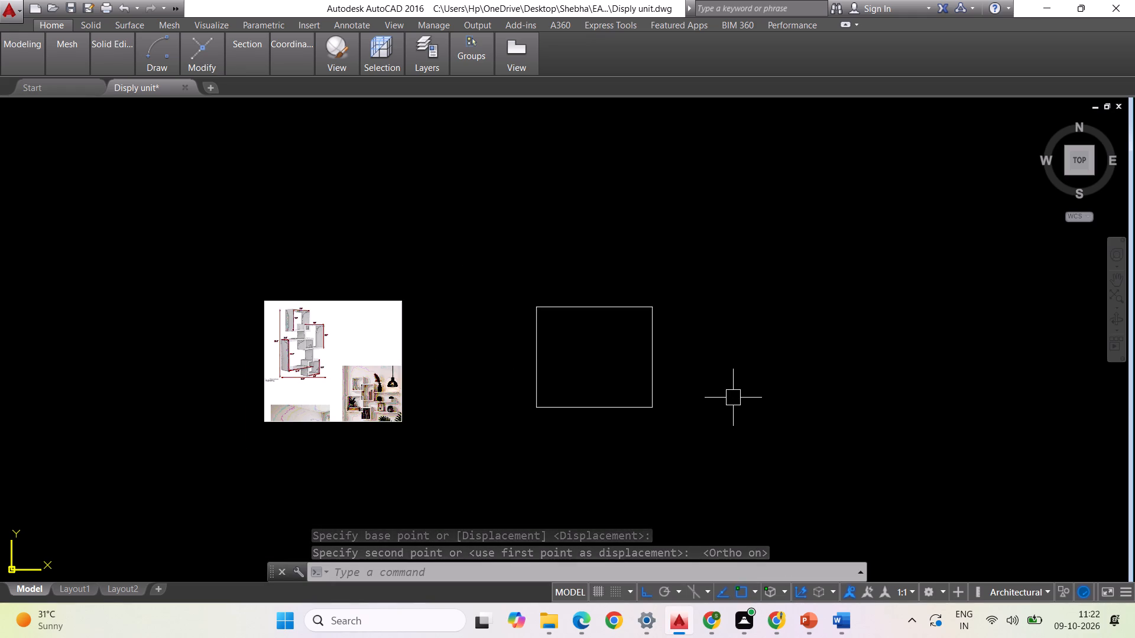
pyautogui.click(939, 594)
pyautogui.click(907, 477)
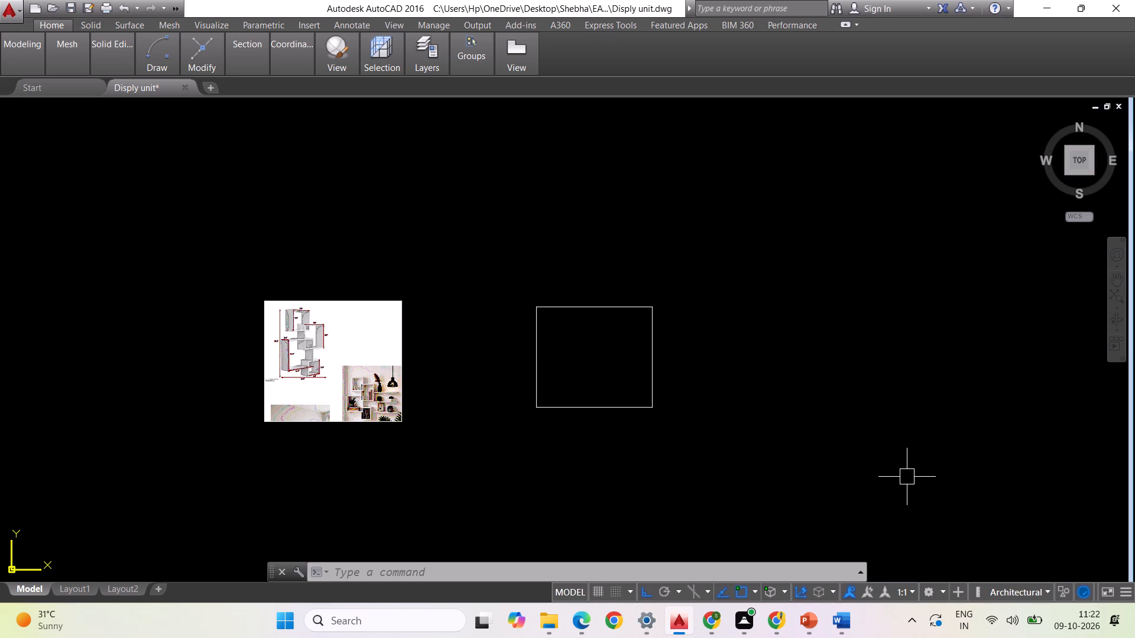
# Examine the box dimensions and overall size of the shelf unit in the pasted reference image against the drawn rectangle.
pyautogui.scroll(2, 322, 328)
pyautogui.scroll(-1, 181, 301)
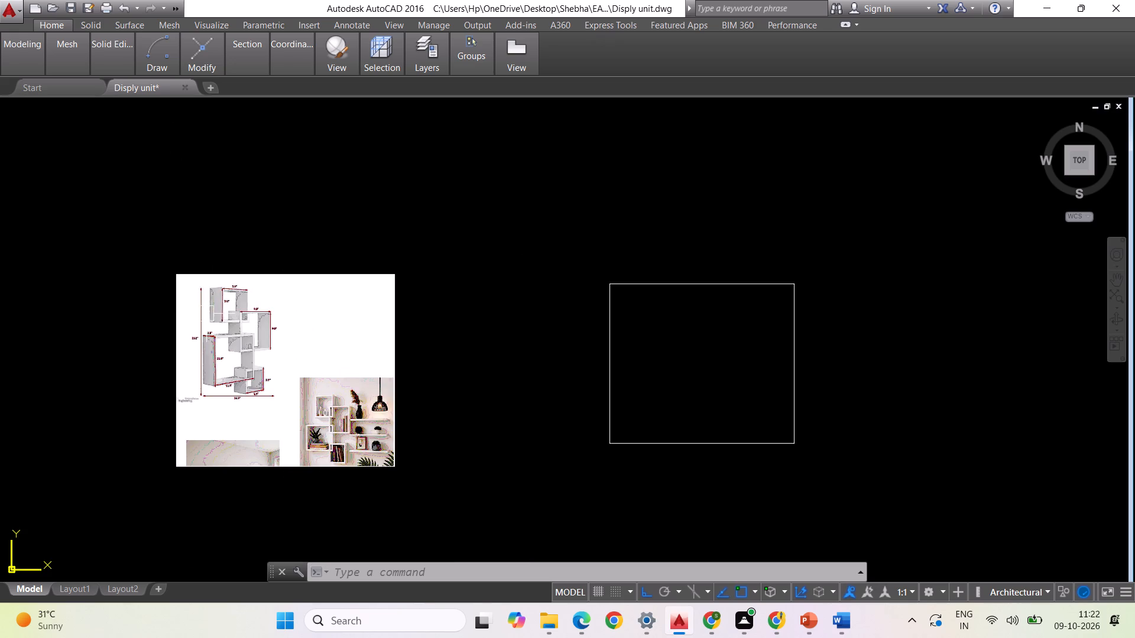
pyautogui.scroll(2, 355, 359)
pyautogui.scroll(-1, 281, 291)
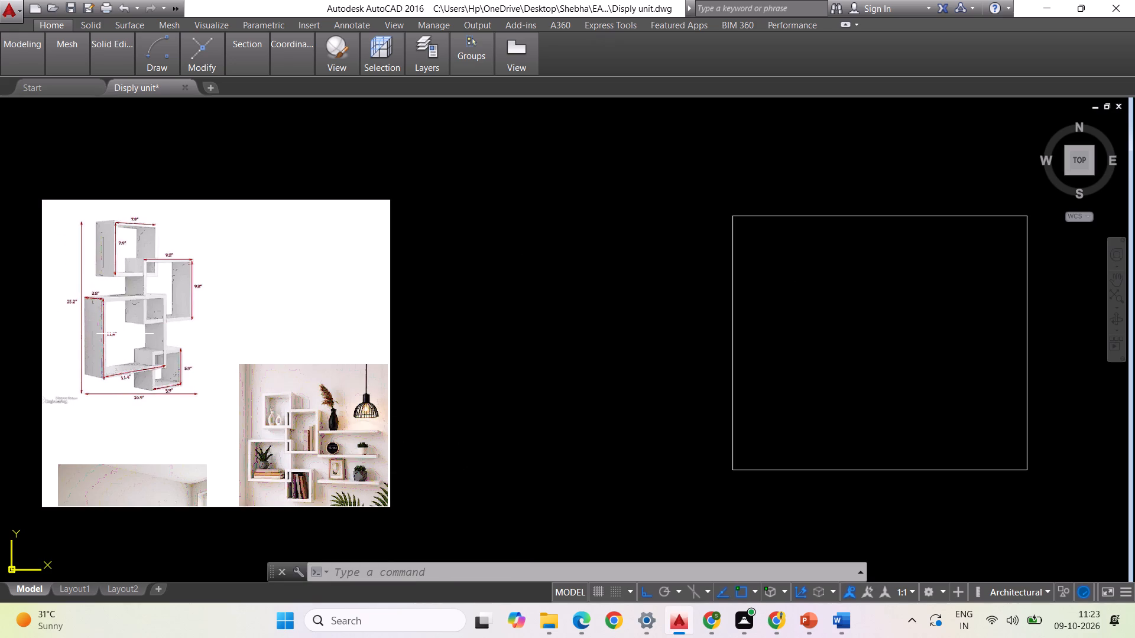
pyautogui.scroll(2, 327, 425)
pyautogui.scroll(-2, 327, 425)
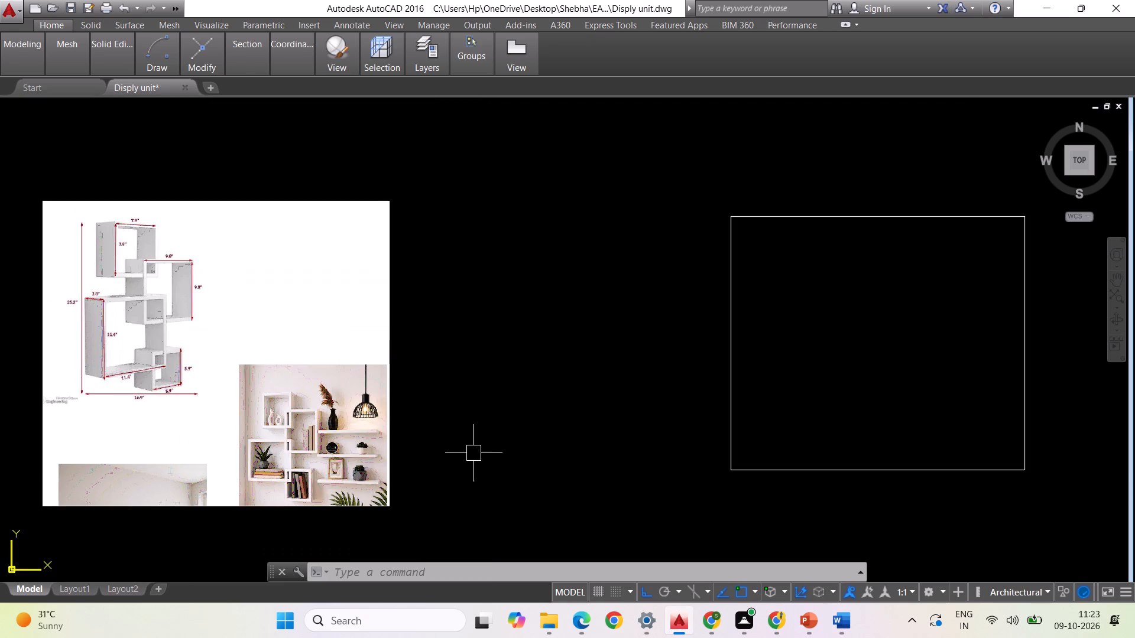
pyautogui.scroll(-1, 304, 381)
pyautogui.scroll(1, 640, 383)
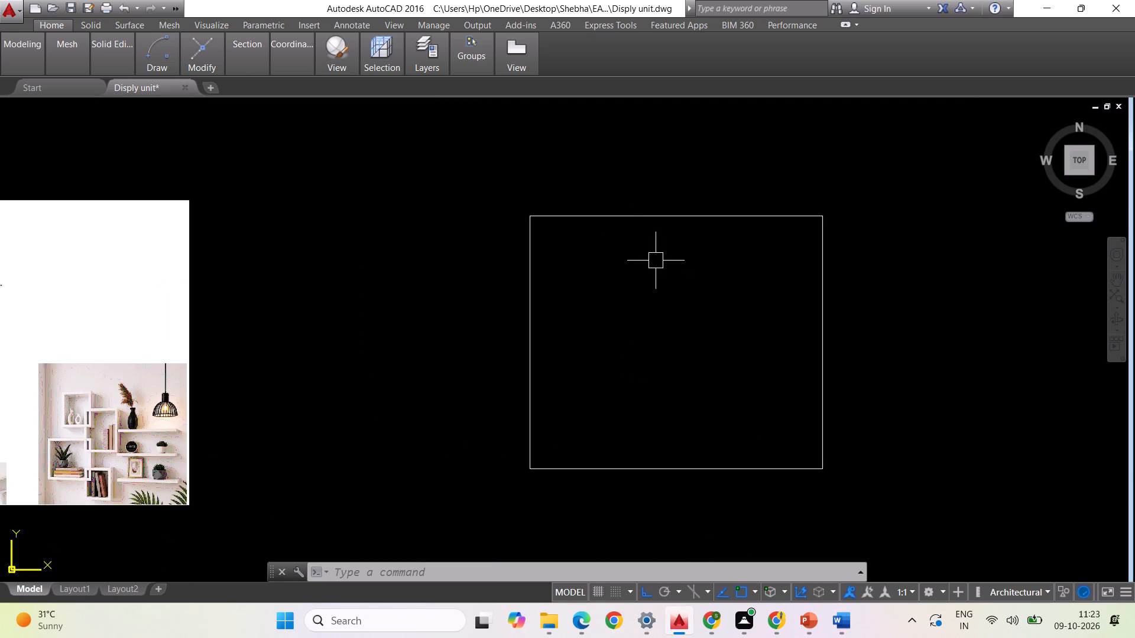
pyautogui.scroll(-1, 734, 336)
pyautogui.scroll(2, 219, 327)
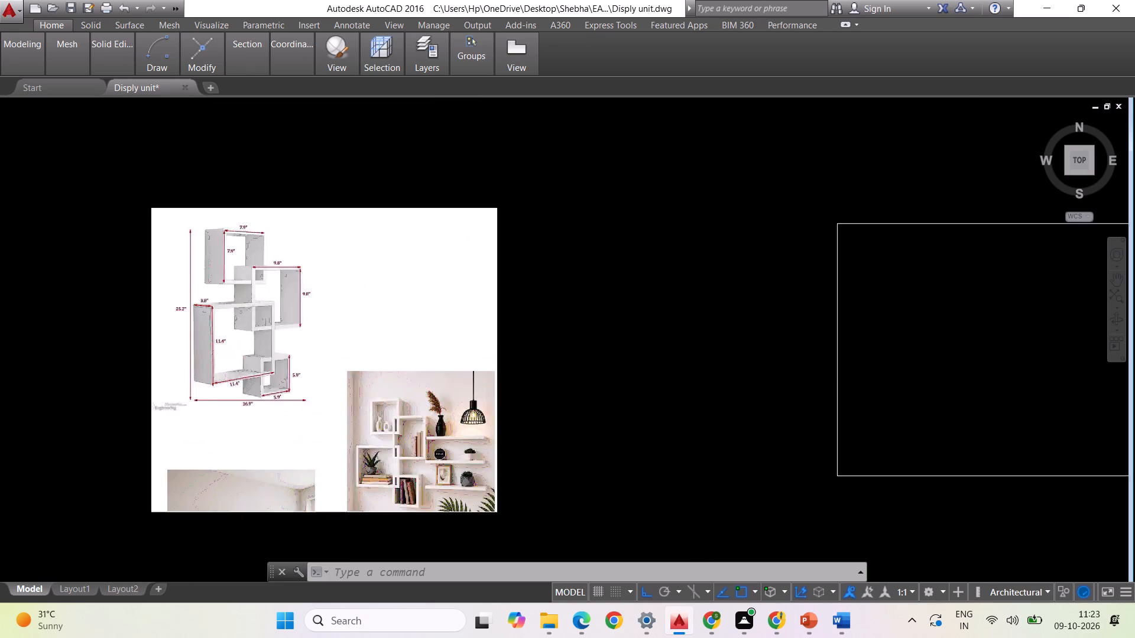
pyautogui.scroll(1, 214, 301)
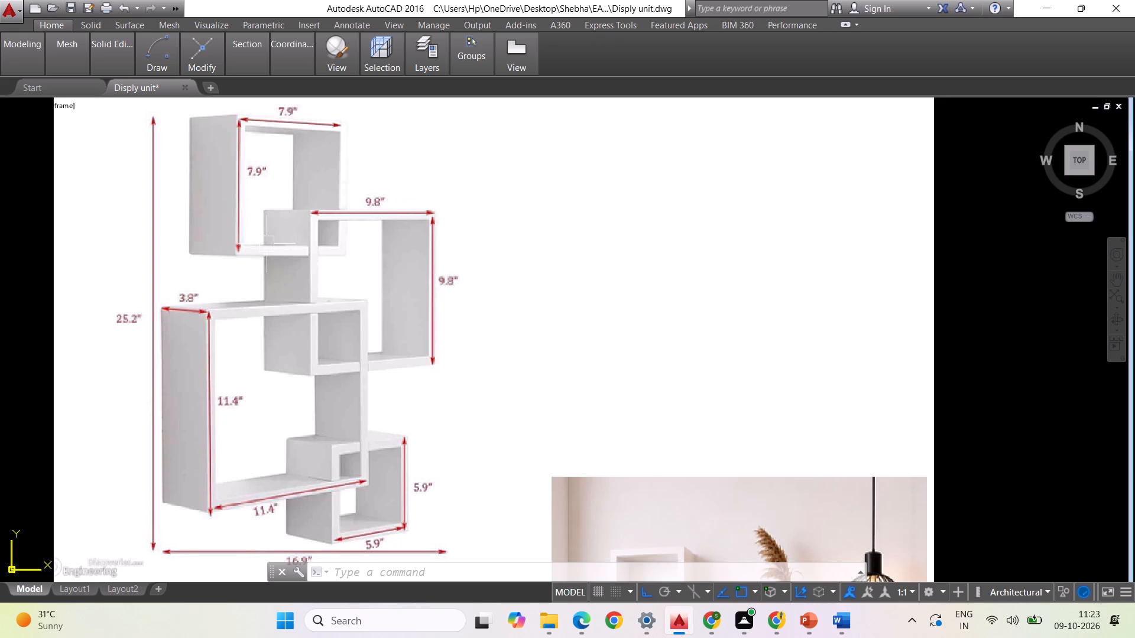
pyautogui.scroll(-1, 153, 253)
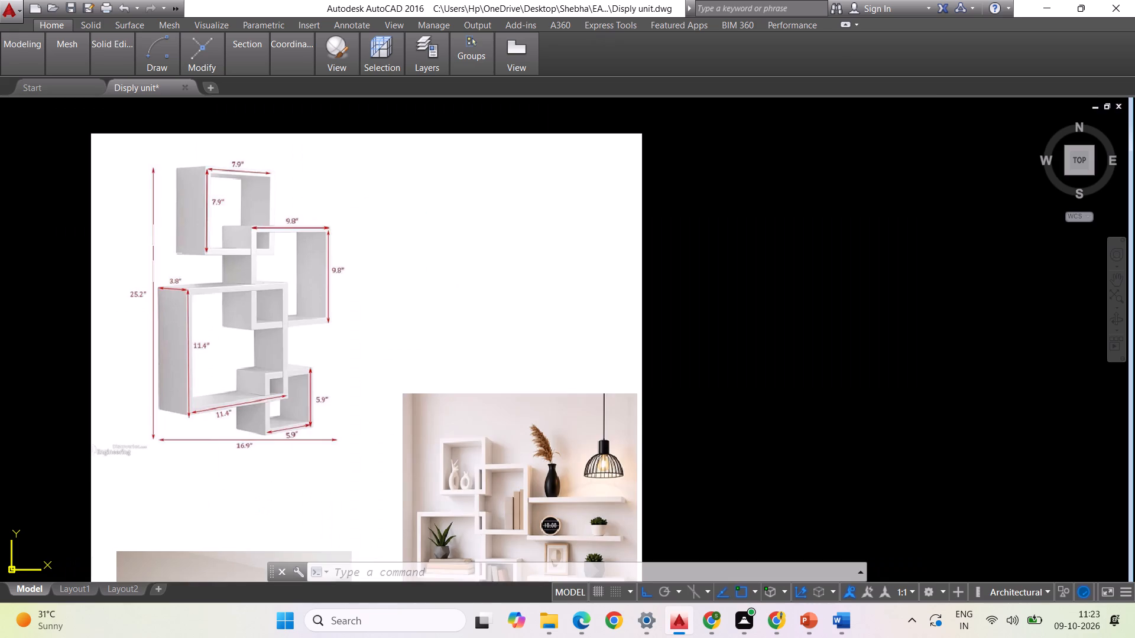
pyautogui.scroll(-2, 214, 252)
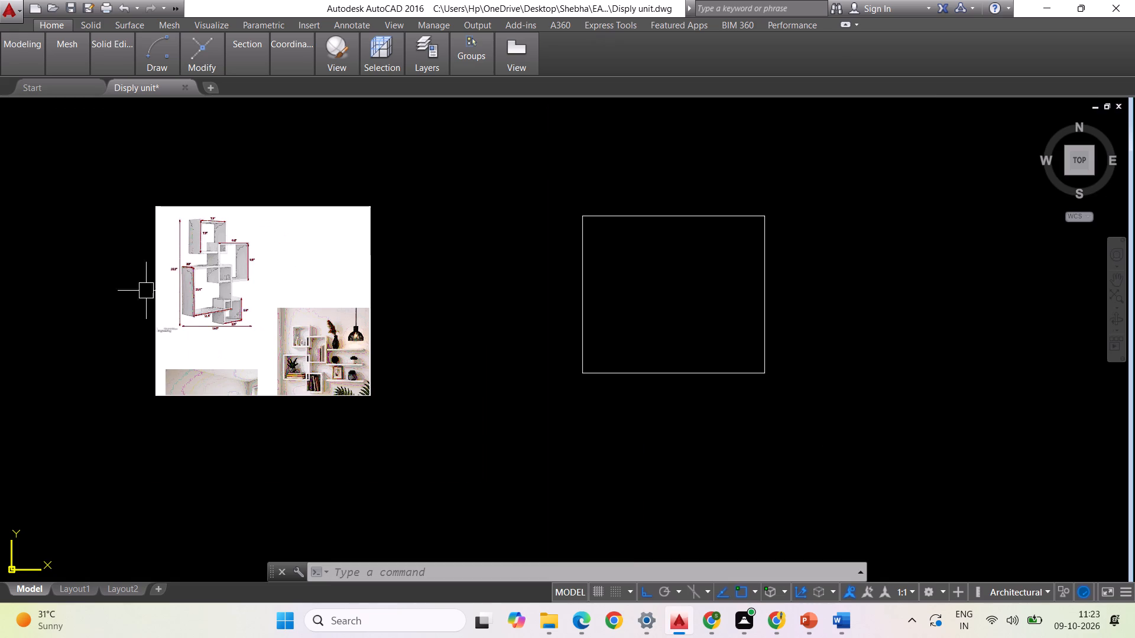
# Draw a horizontal construction line below the image and rectangle, and a vertical construction line between them.
pyautogui.write('xl')
pyautogui.press('Return')
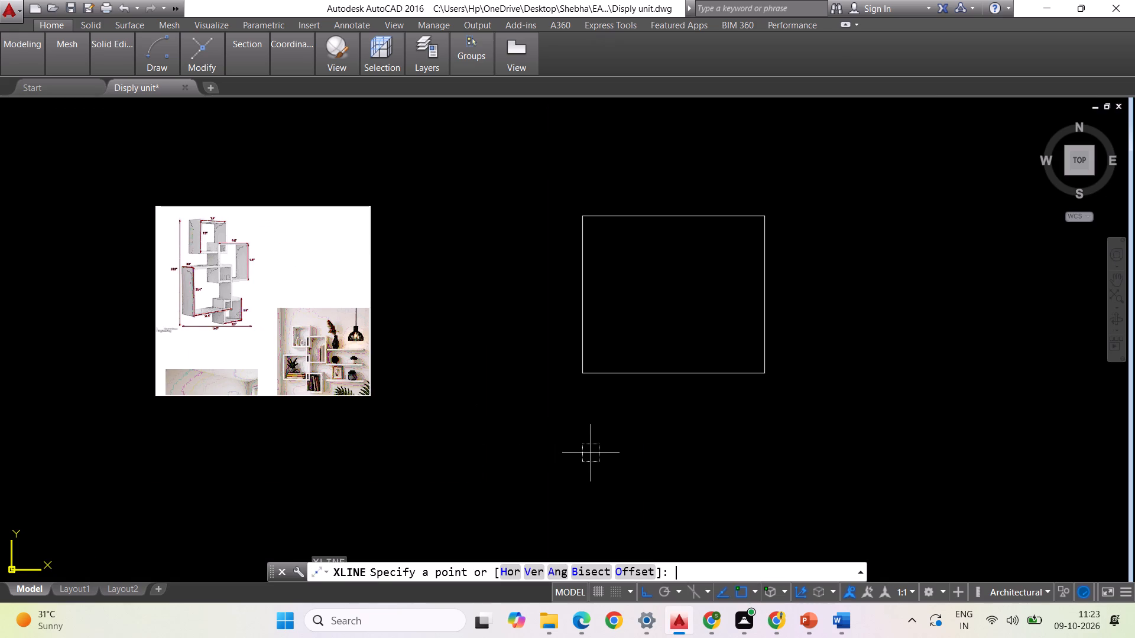
pyautogui.press('h')
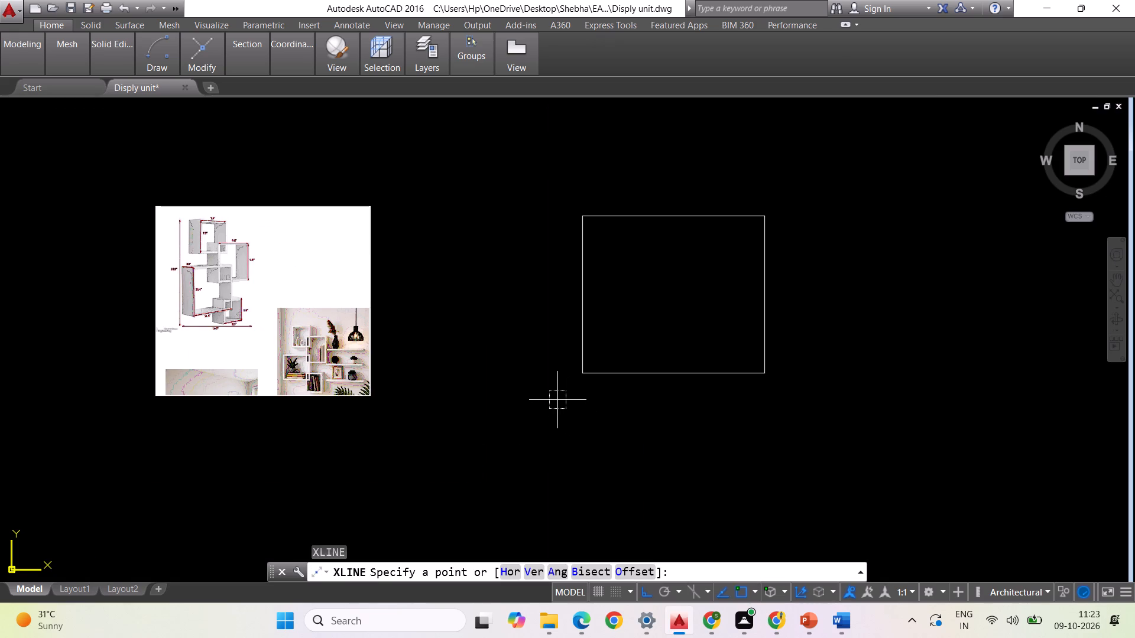
pyautogui.press('Return')
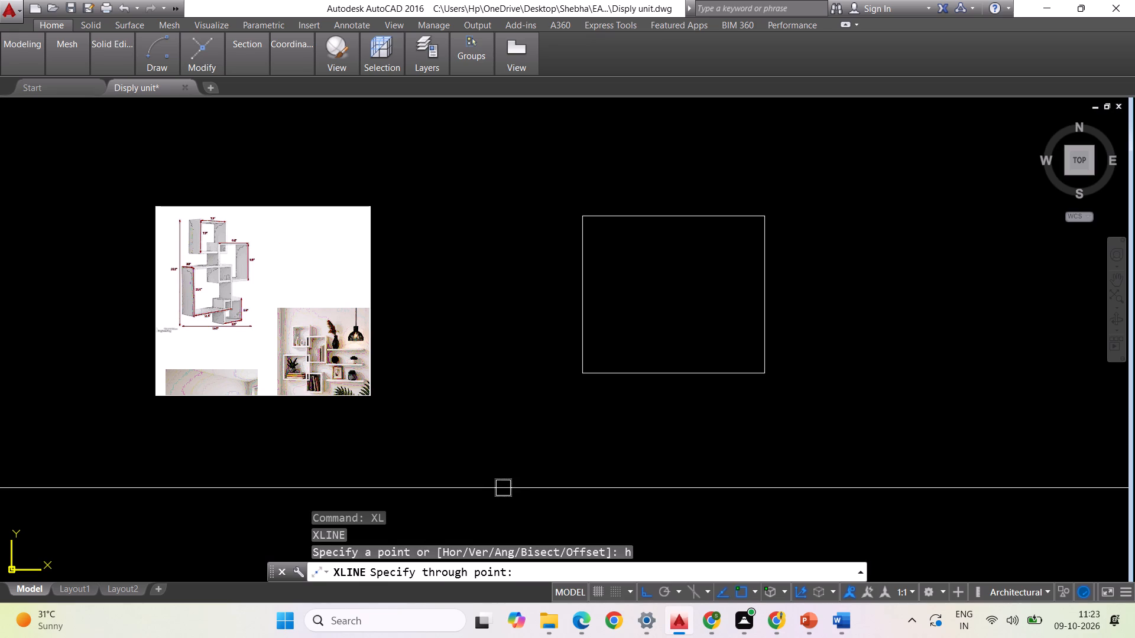
pyautogui.click(503, 488)
pyautogui.press('space')
pyautogui.press('space')
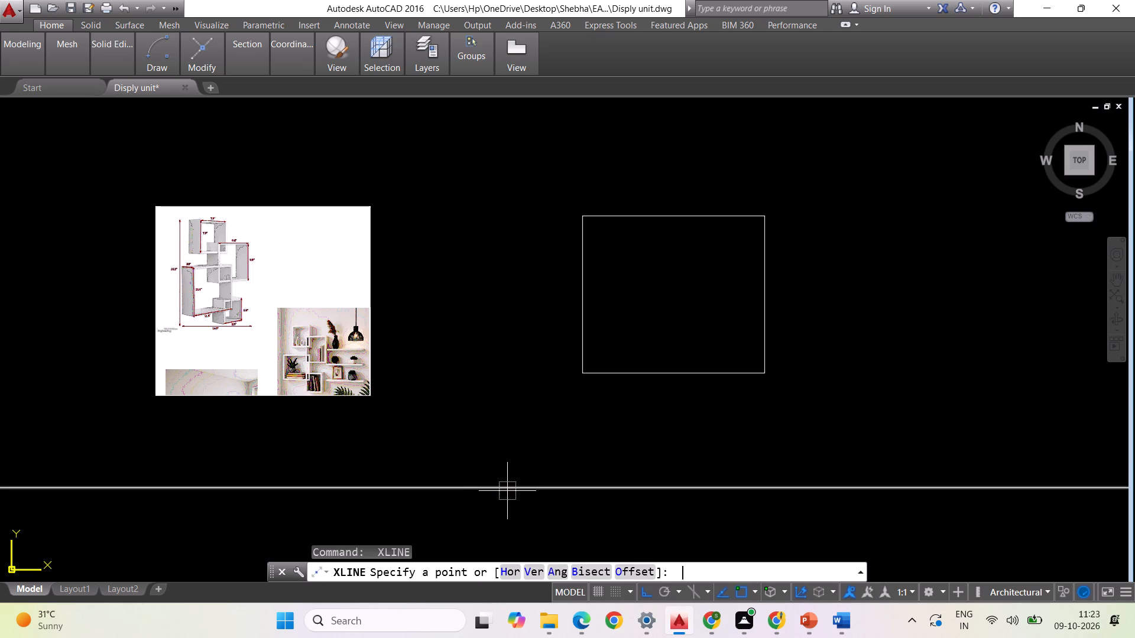
pyautogui.write('v')
pyautogui.press('Return')
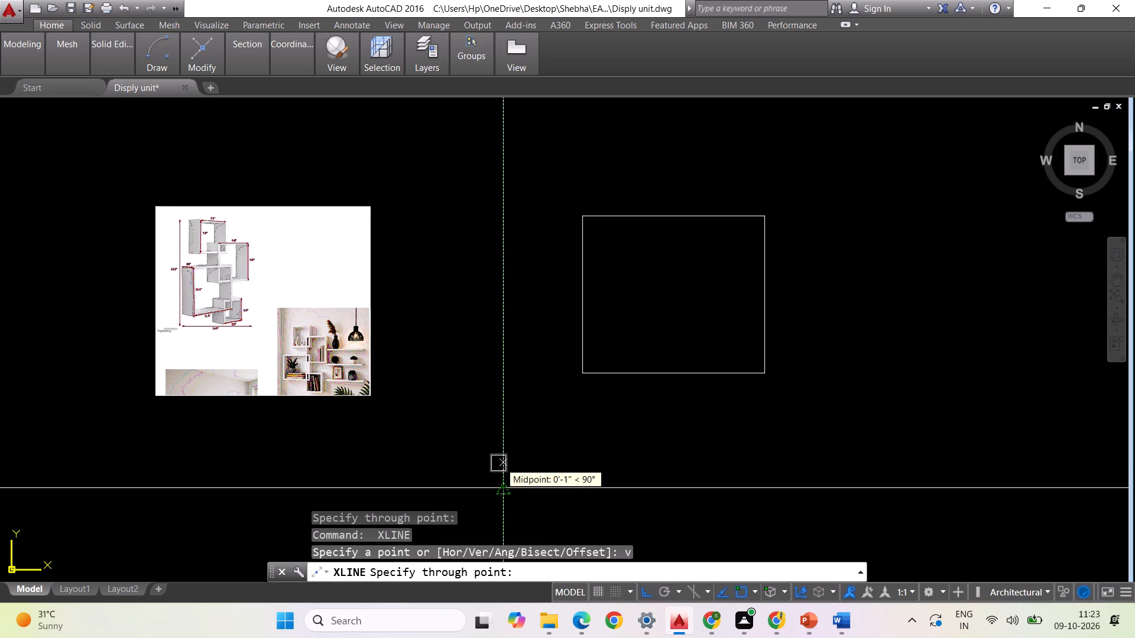
pyautogui.click(428, 450)
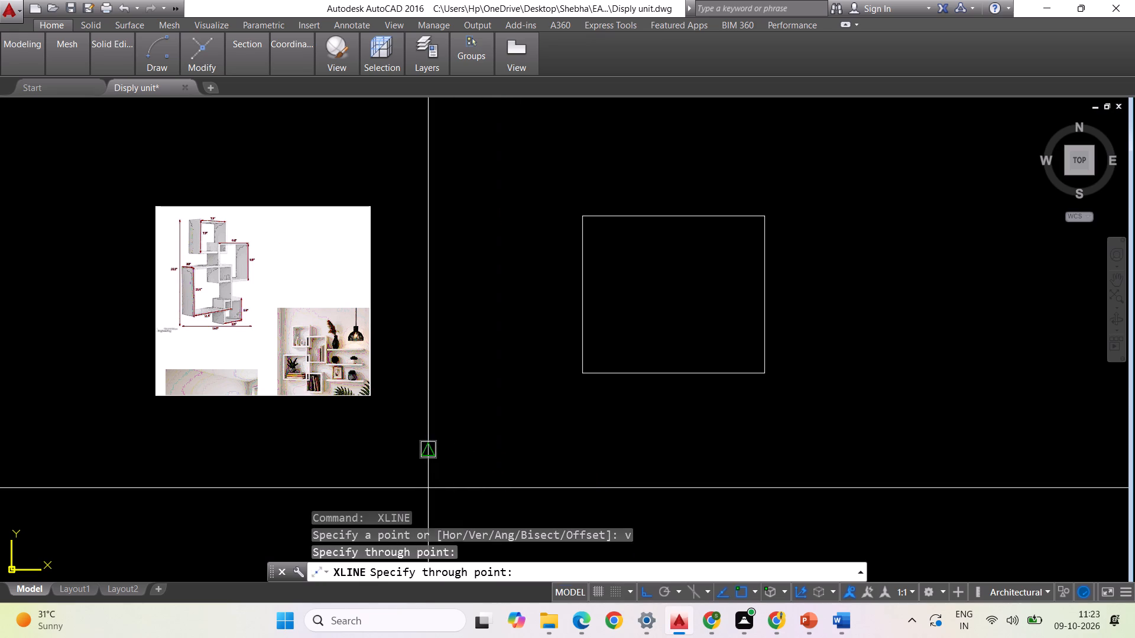
pyautogui.press('Escape')
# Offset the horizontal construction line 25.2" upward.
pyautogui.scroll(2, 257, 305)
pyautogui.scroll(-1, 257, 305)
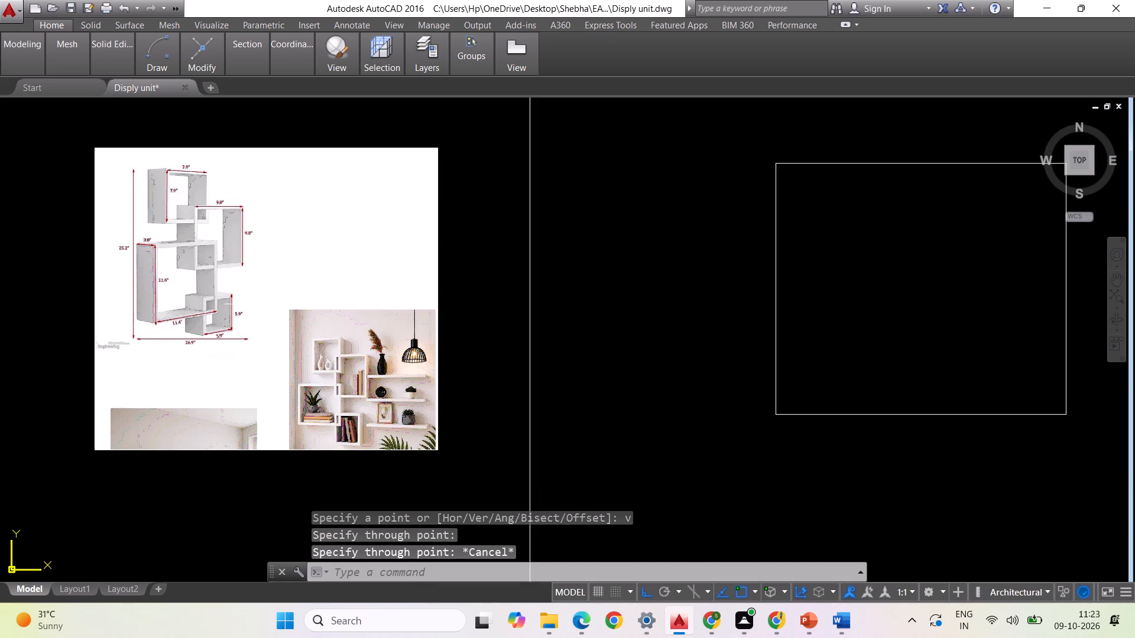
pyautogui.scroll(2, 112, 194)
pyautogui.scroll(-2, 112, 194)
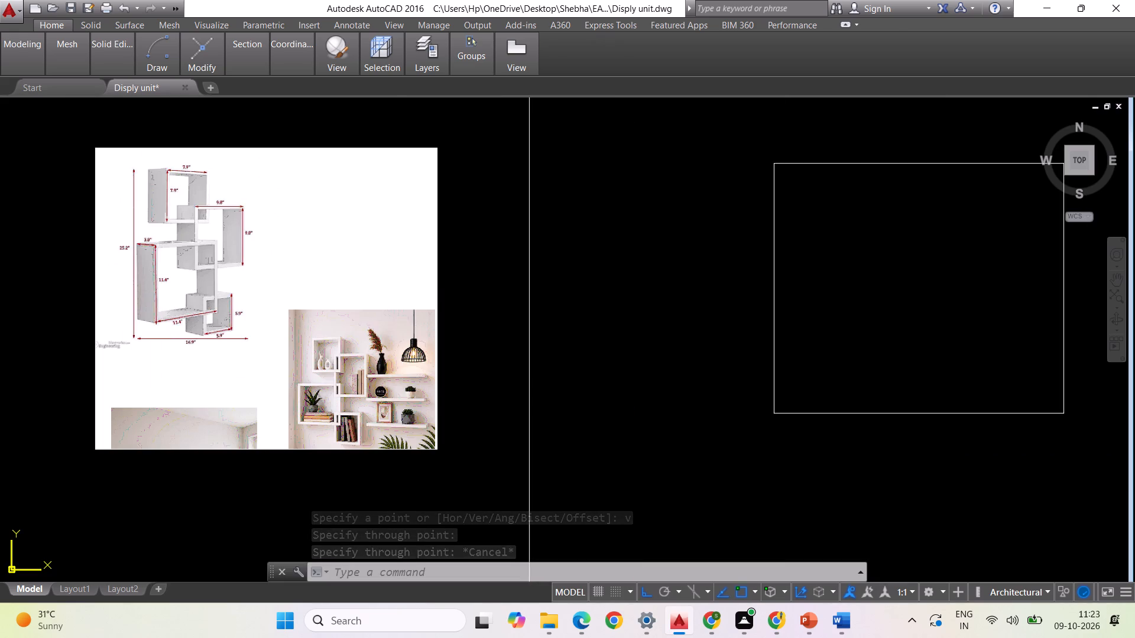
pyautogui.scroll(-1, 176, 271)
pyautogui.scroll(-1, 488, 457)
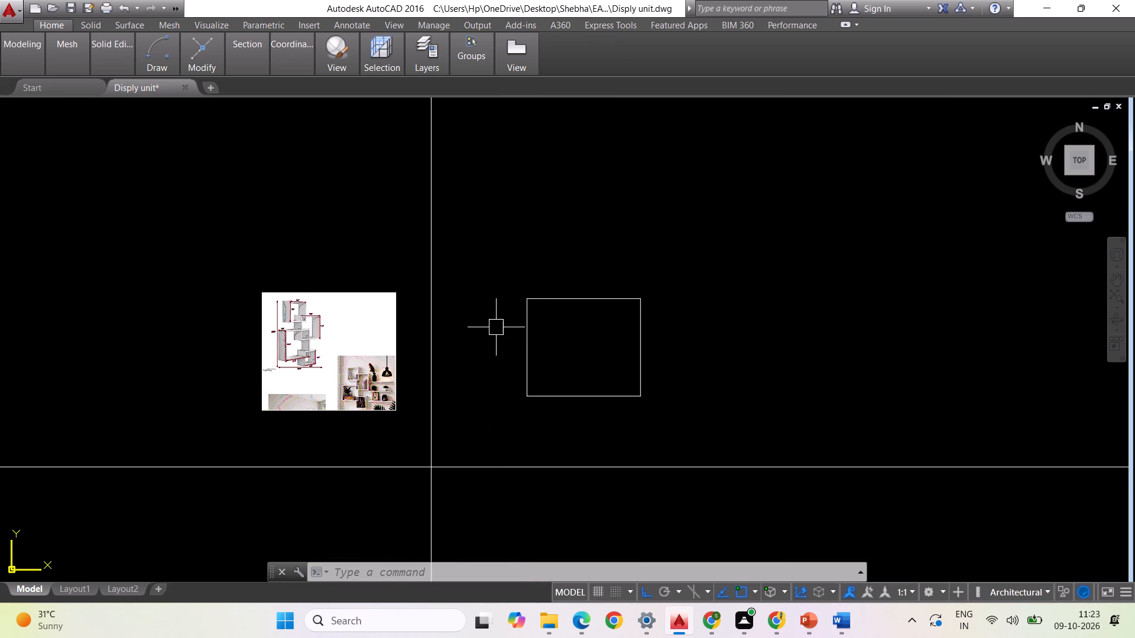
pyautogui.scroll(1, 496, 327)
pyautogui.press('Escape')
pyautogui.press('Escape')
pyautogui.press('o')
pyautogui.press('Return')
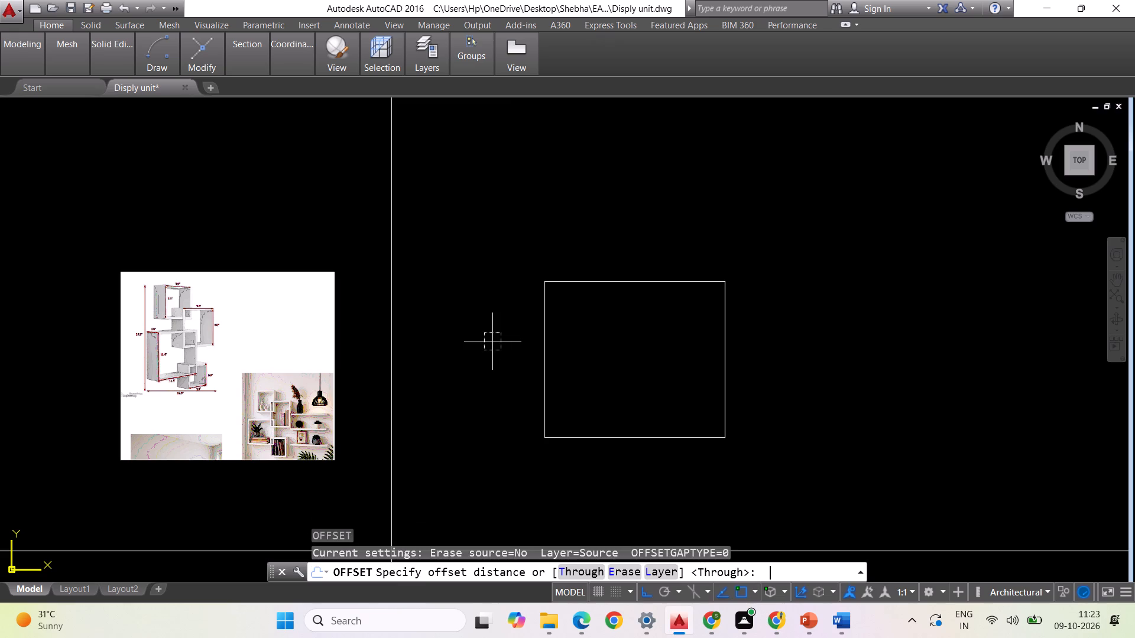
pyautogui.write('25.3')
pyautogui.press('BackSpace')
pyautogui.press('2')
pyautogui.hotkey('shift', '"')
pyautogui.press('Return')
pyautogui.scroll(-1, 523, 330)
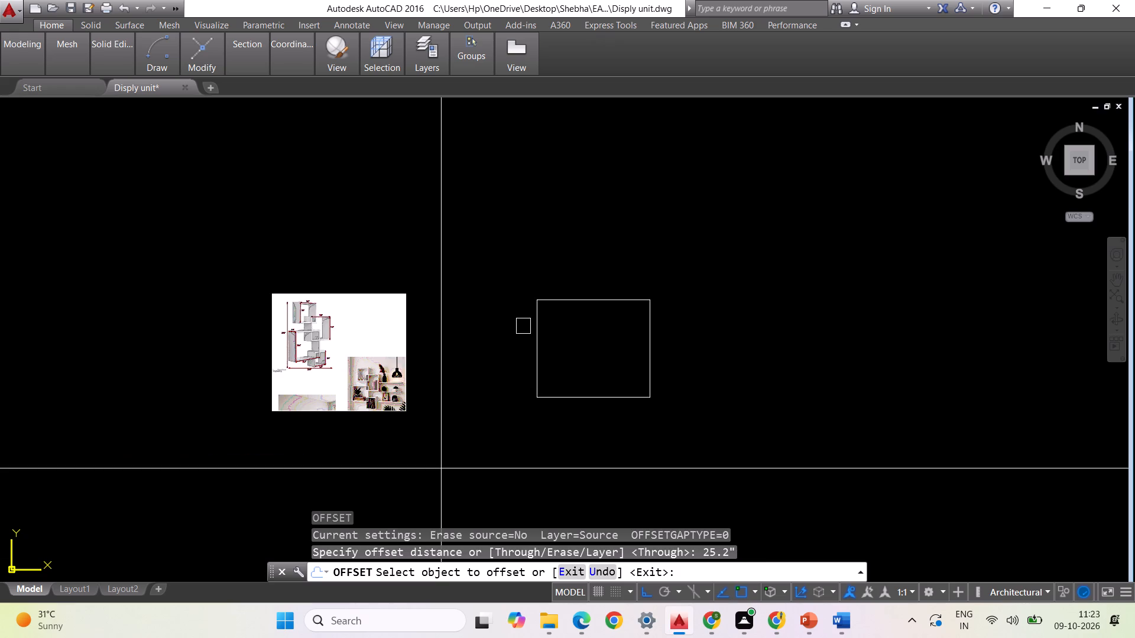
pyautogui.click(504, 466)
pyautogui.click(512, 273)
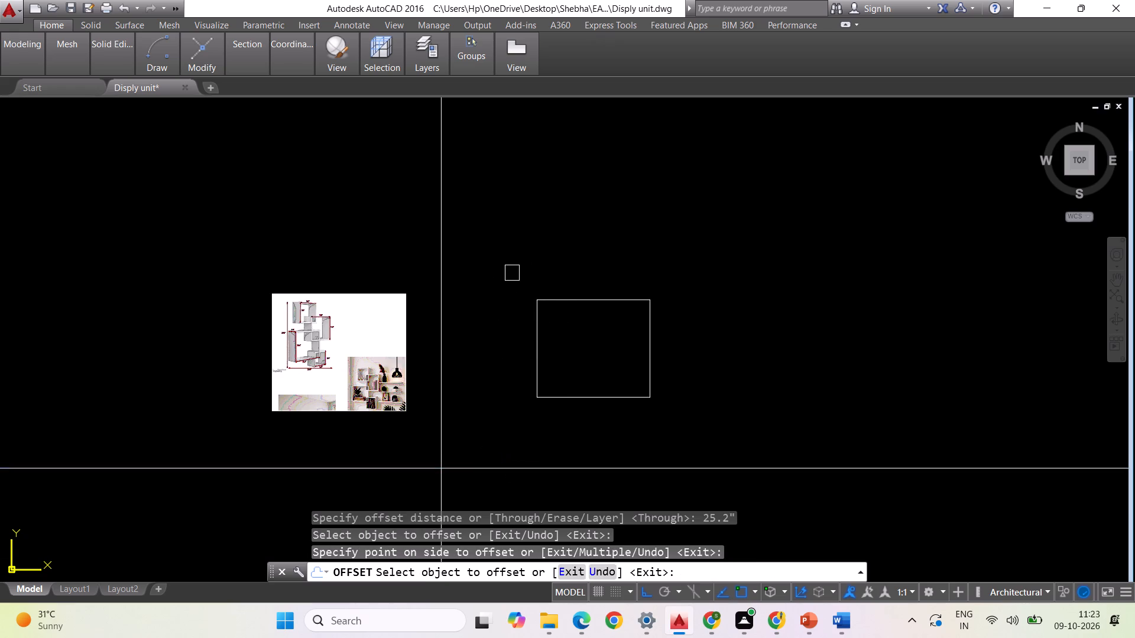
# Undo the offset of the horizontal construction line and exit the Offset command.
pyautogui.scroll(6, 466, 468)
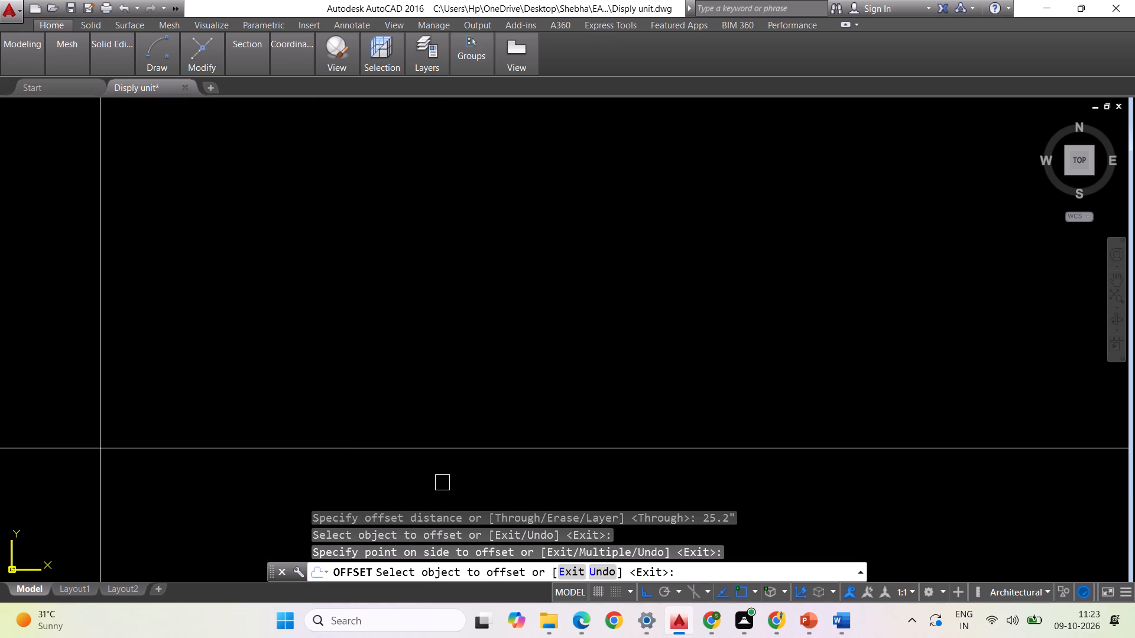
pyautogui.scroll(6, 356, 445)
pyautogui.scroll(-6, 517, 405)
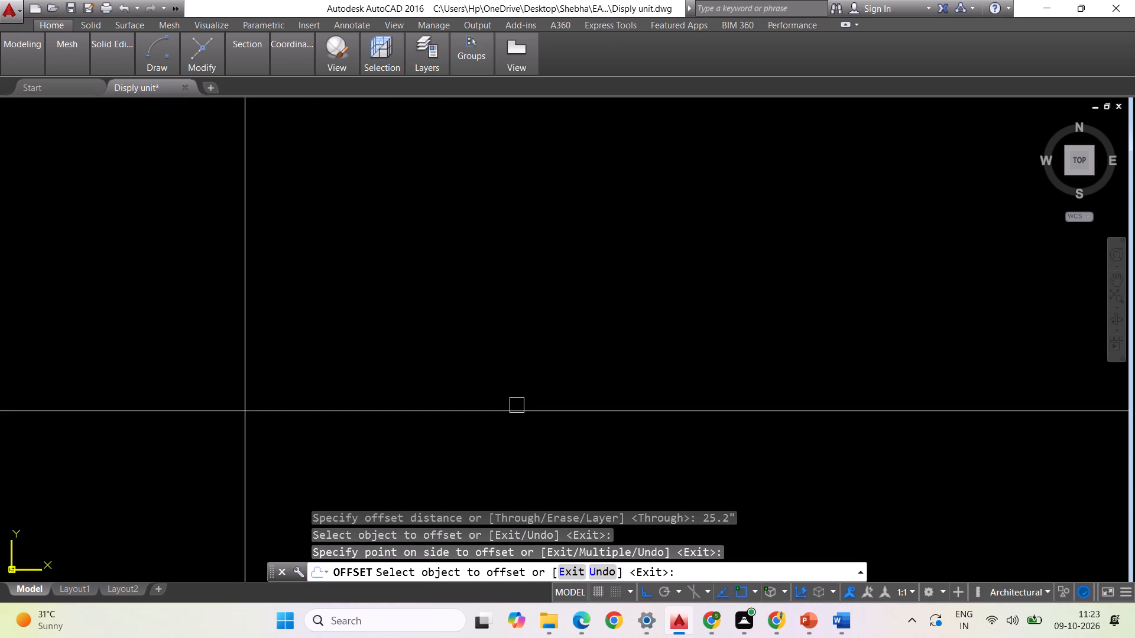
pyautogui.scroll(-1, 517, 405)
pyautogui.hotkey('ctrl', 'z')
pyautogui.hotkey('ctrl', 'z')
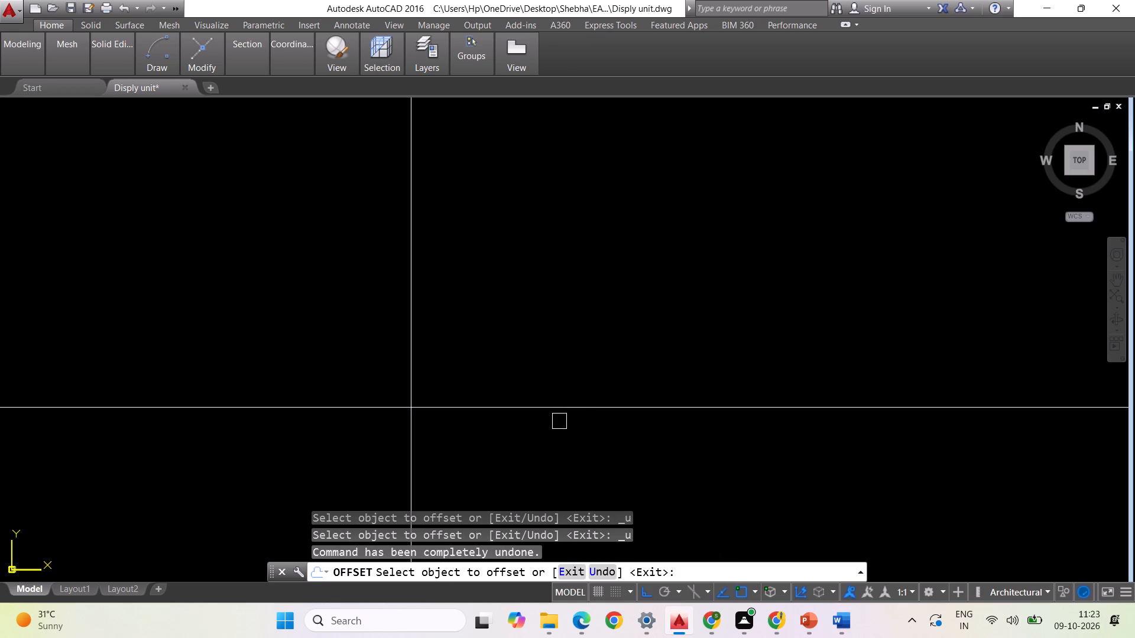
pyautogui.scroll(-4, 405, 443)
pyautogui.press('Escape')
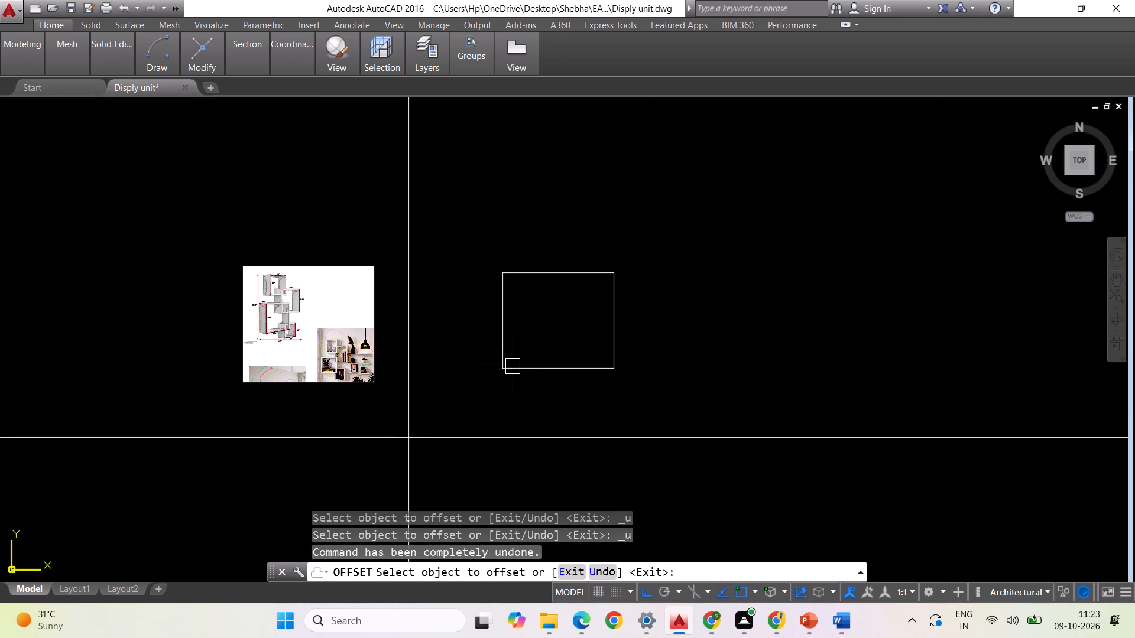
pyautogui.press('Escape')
# Erase the rectangle, the reference image and the horizontal construction line, keeping only the vertical construction line.
pyautogui.scroll(3, 461, 426)
pyautogui.scroll(-2, 459, 426)
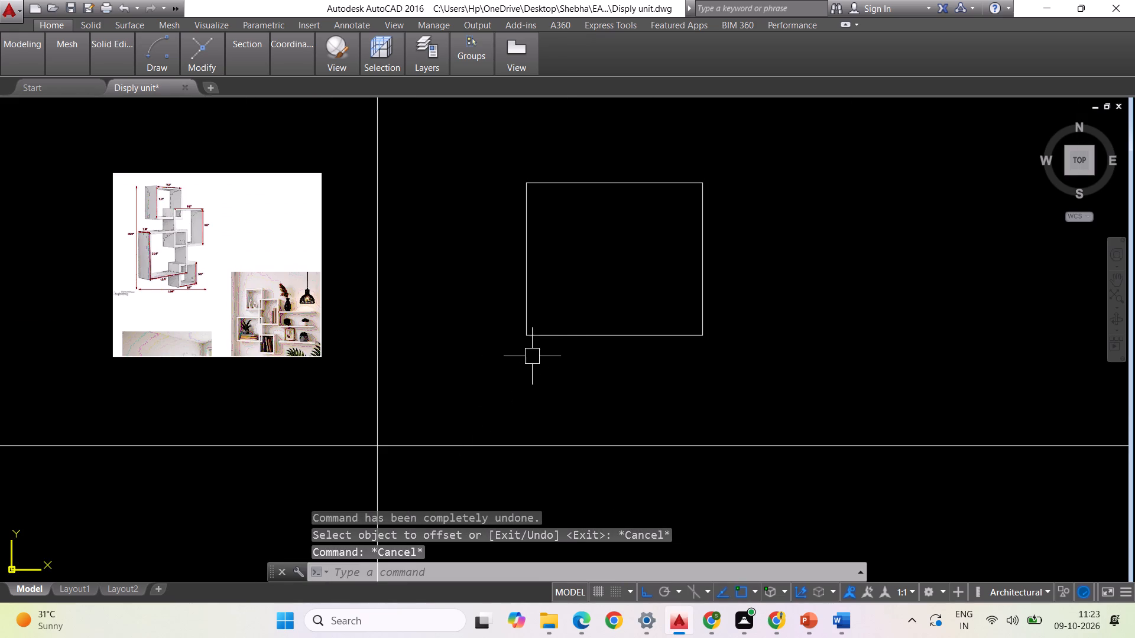
pyautogui.click(551, 331)
pyautogui.click(300, 351)
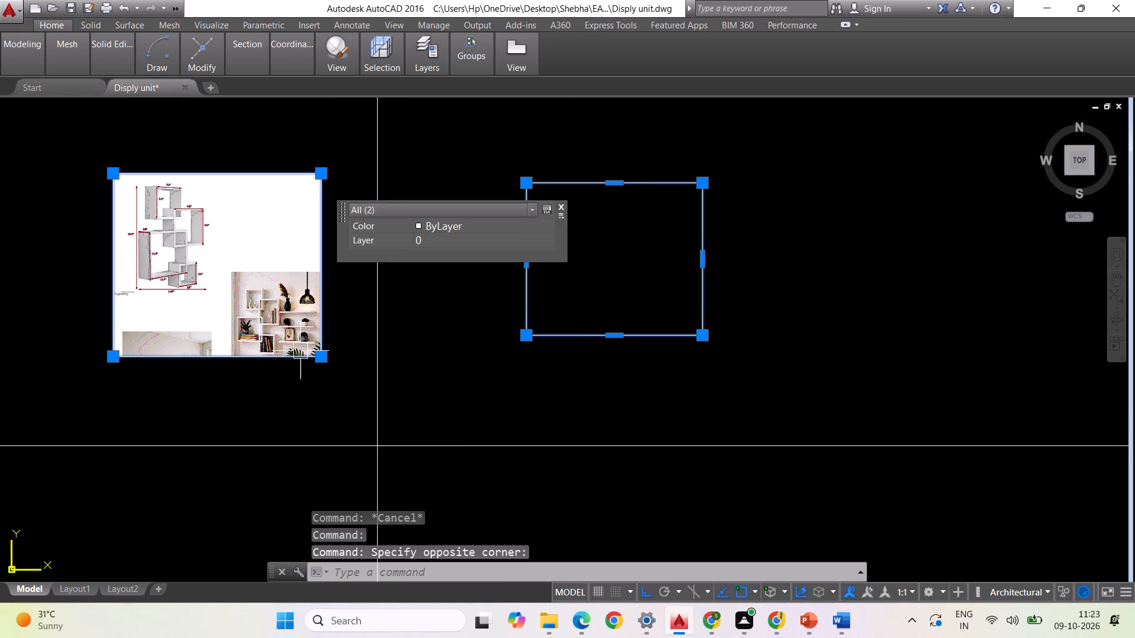
pyautogui.press('Delete')
pyautogui.click(421, 450)
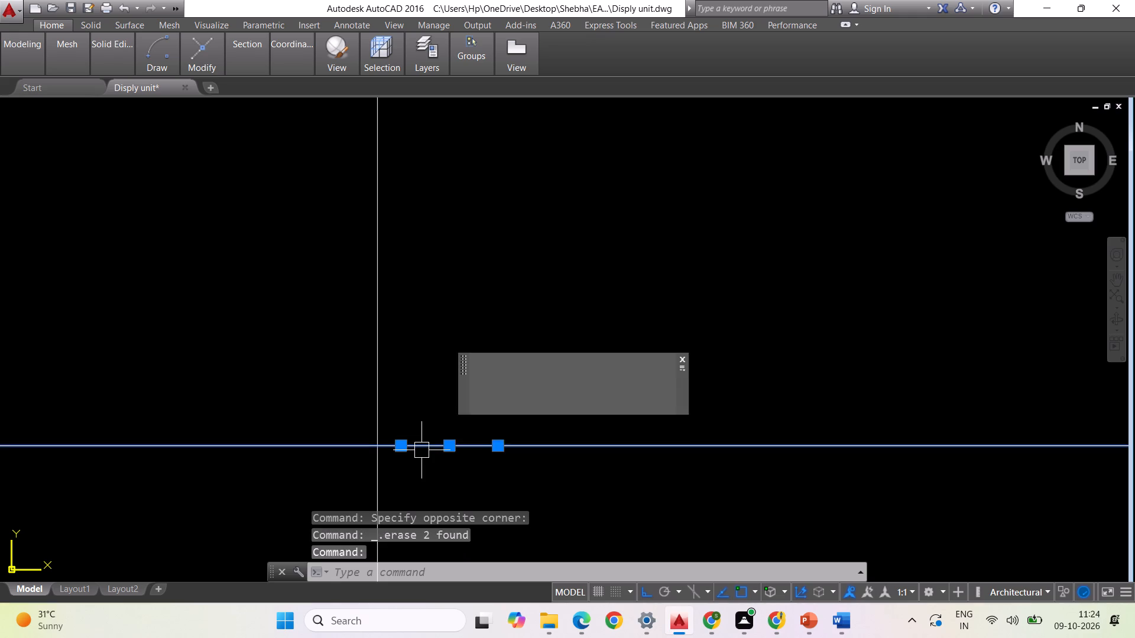
pyautogui.press('Delete')
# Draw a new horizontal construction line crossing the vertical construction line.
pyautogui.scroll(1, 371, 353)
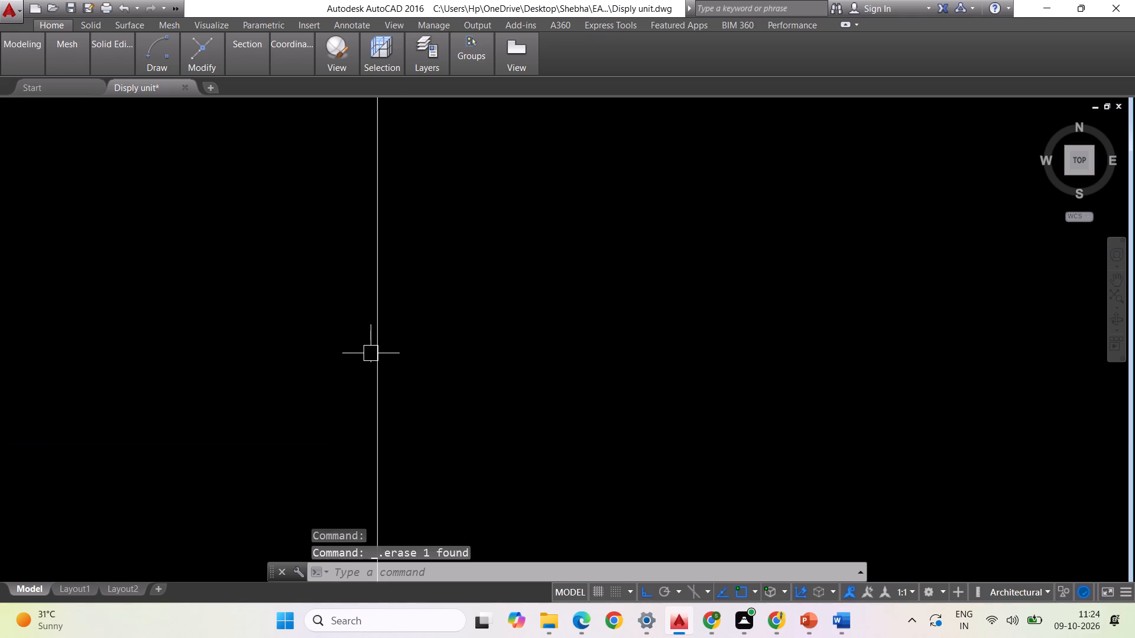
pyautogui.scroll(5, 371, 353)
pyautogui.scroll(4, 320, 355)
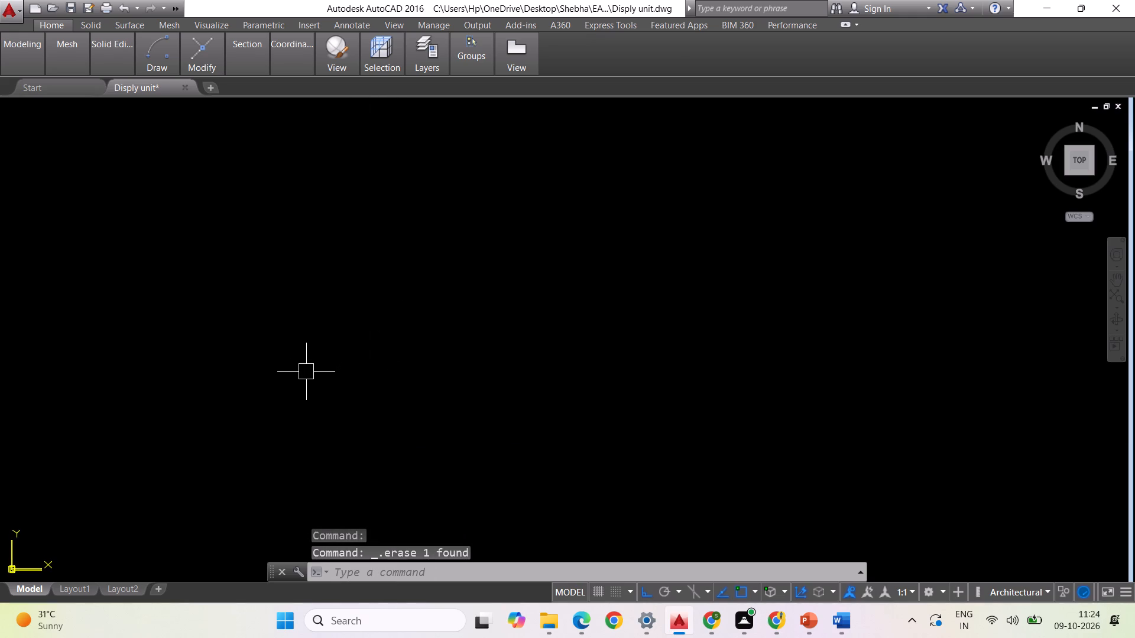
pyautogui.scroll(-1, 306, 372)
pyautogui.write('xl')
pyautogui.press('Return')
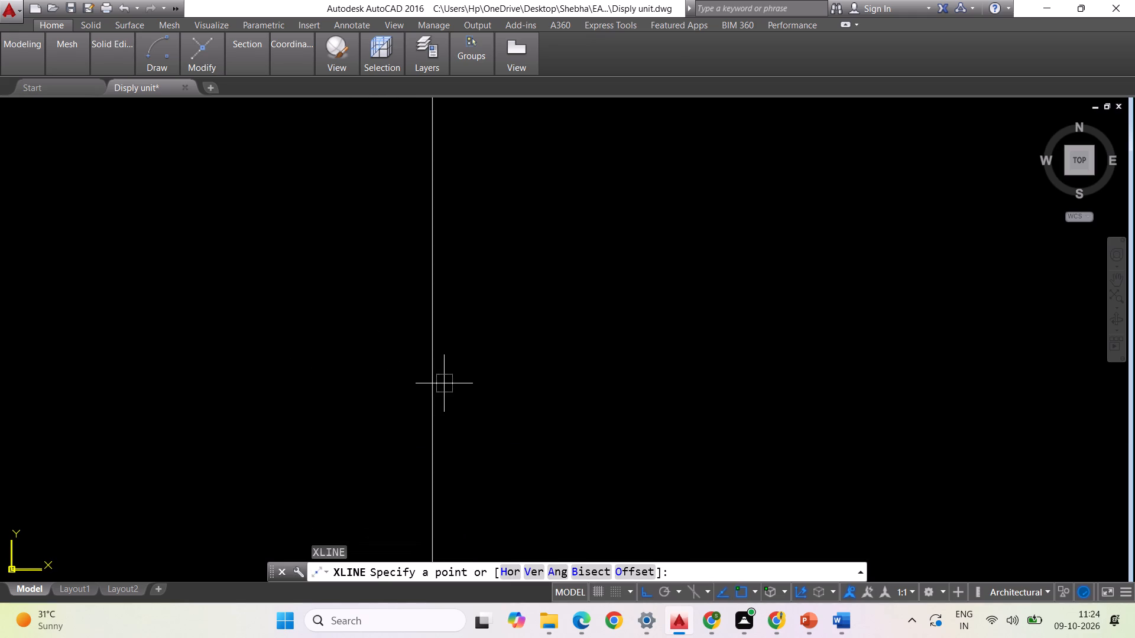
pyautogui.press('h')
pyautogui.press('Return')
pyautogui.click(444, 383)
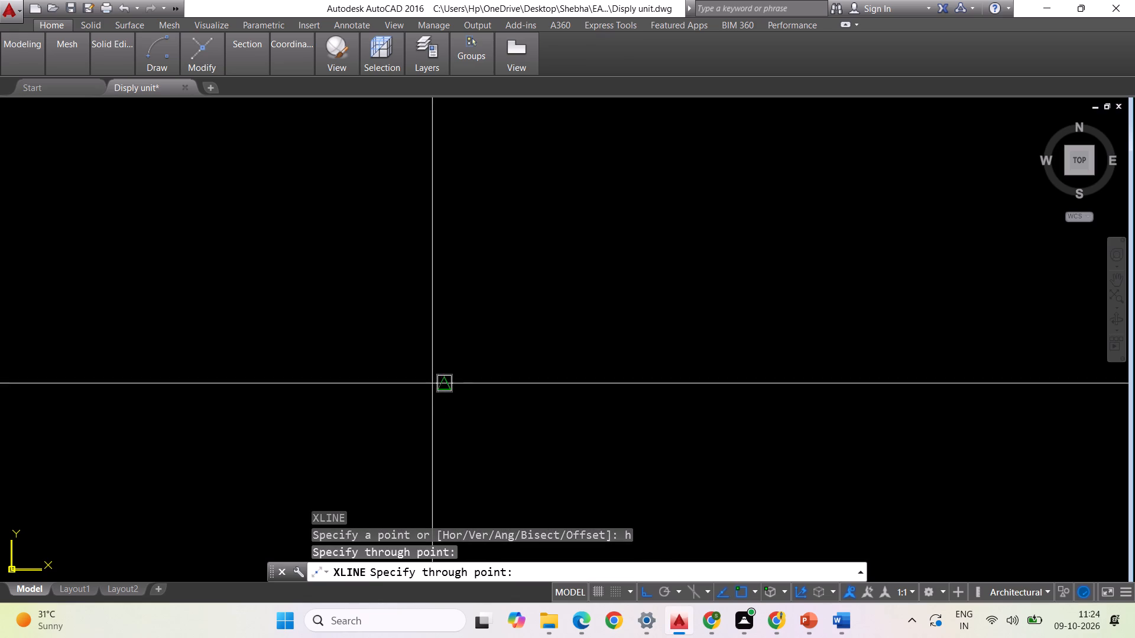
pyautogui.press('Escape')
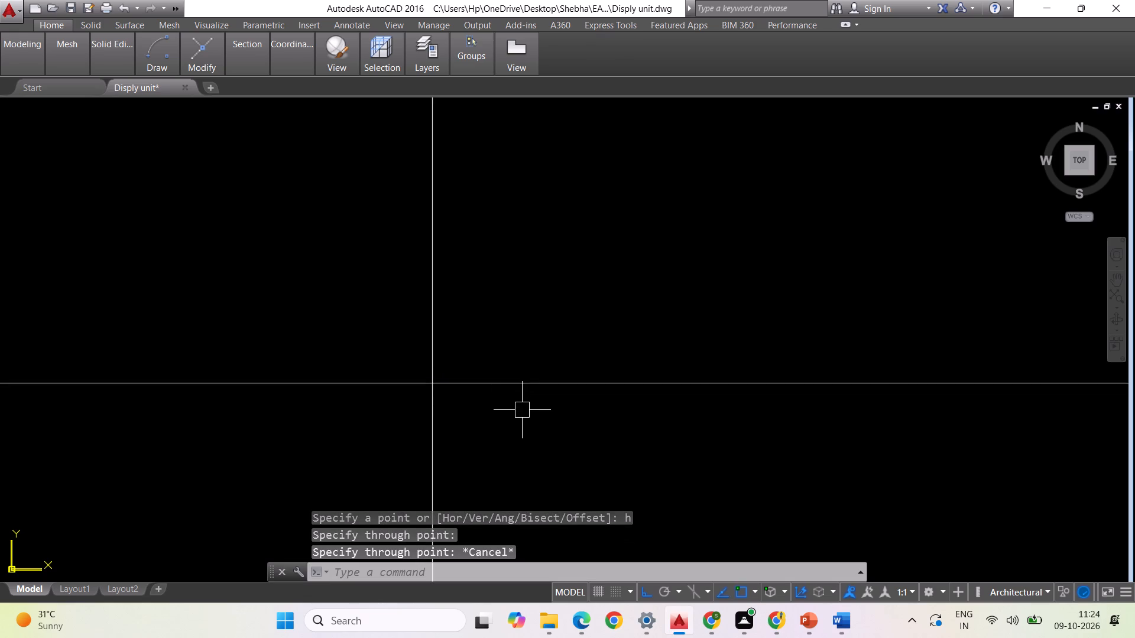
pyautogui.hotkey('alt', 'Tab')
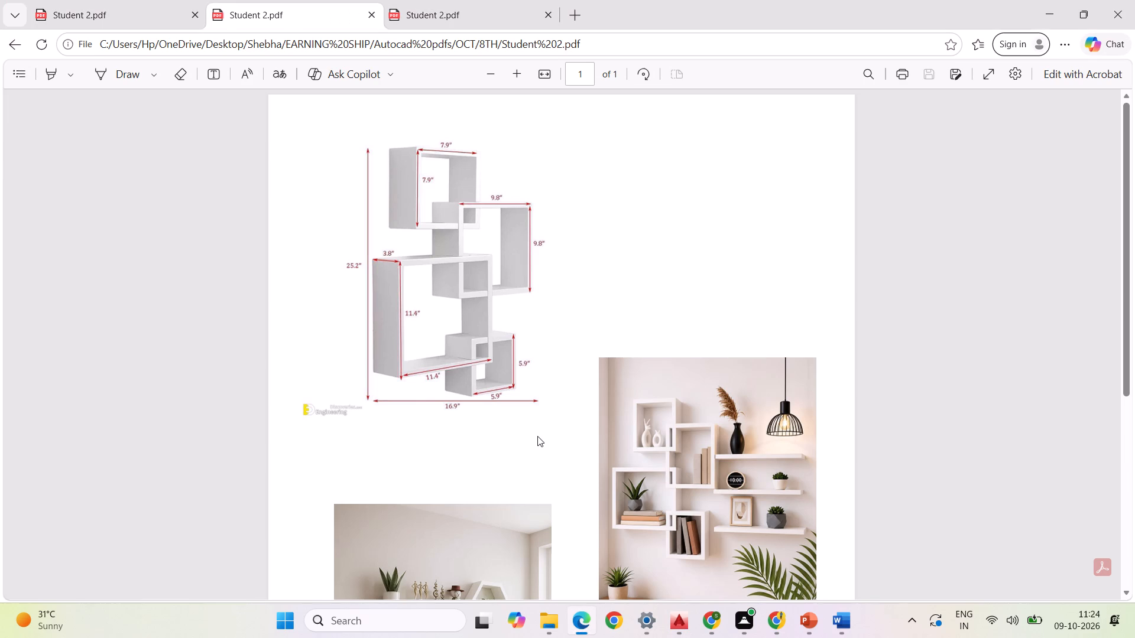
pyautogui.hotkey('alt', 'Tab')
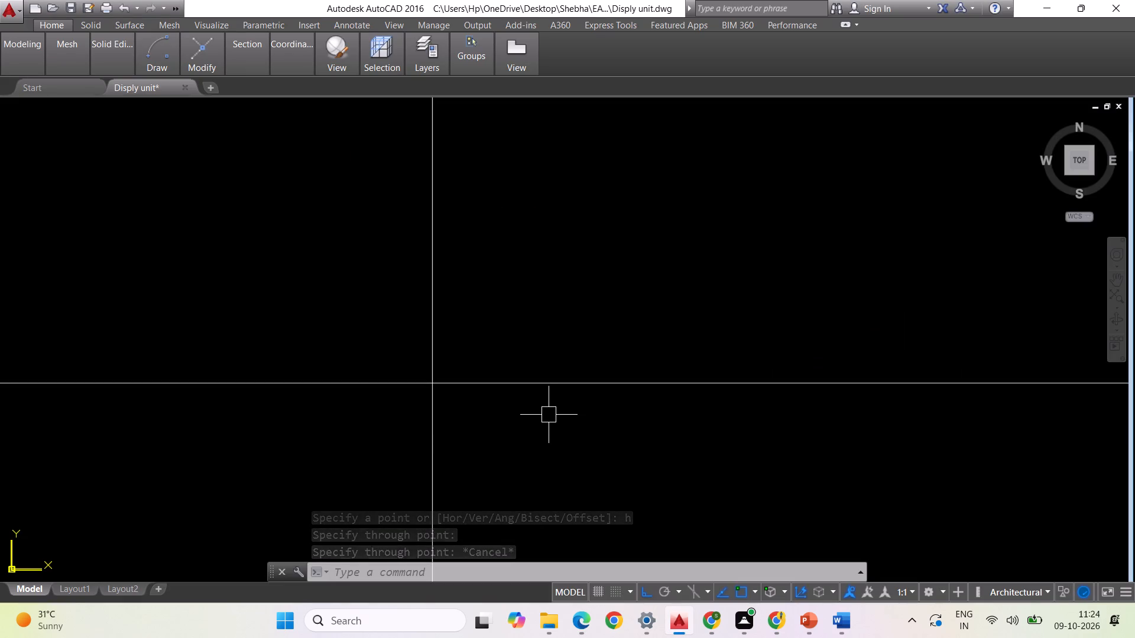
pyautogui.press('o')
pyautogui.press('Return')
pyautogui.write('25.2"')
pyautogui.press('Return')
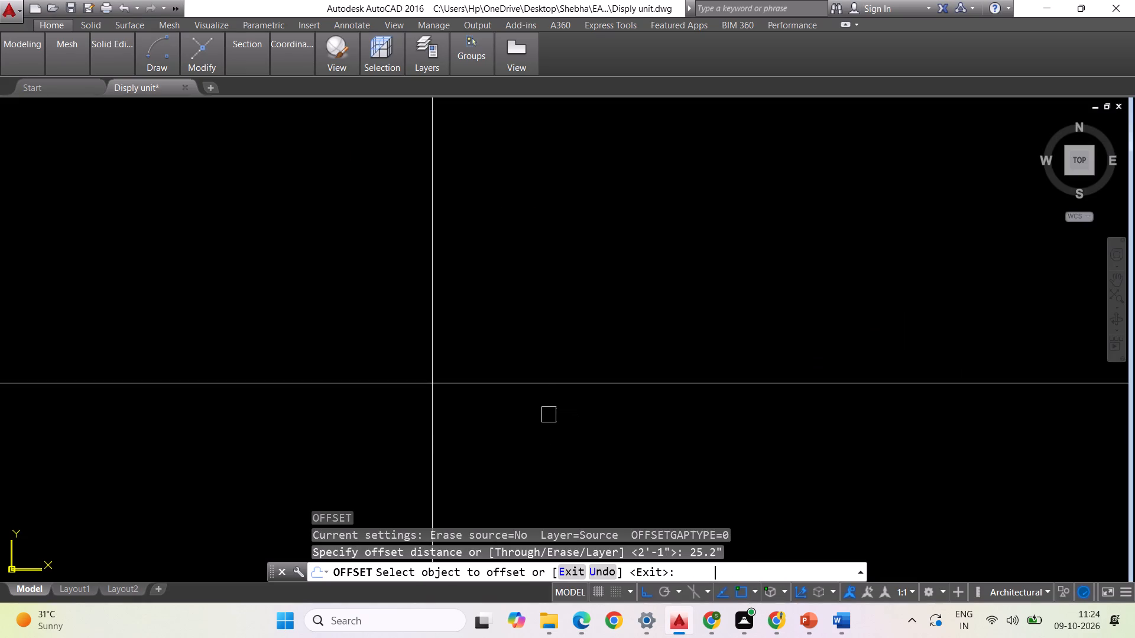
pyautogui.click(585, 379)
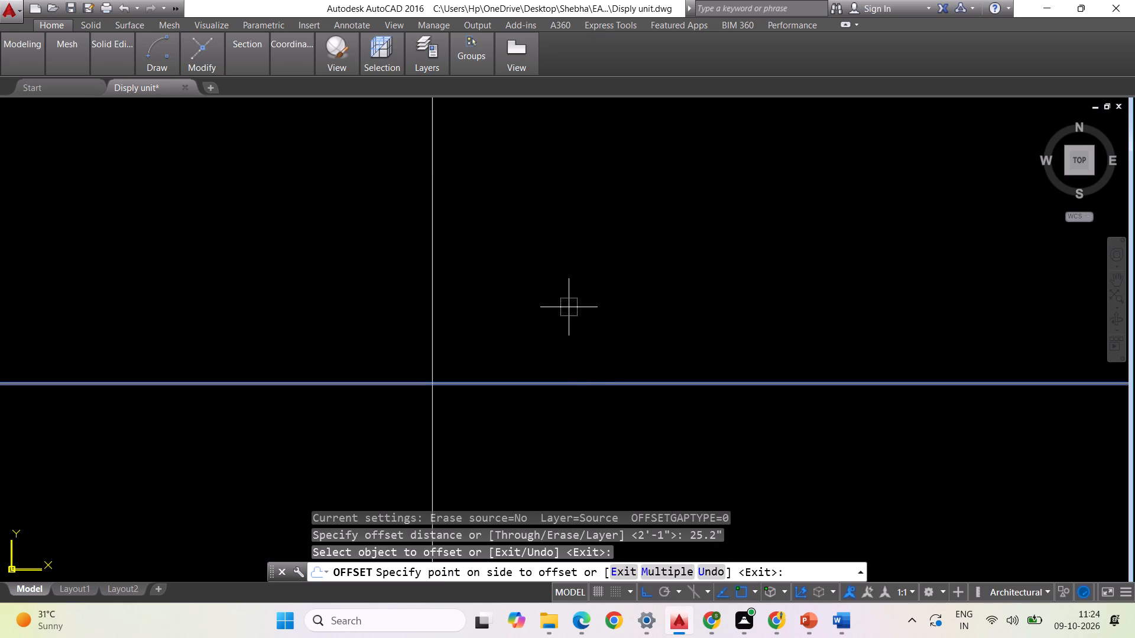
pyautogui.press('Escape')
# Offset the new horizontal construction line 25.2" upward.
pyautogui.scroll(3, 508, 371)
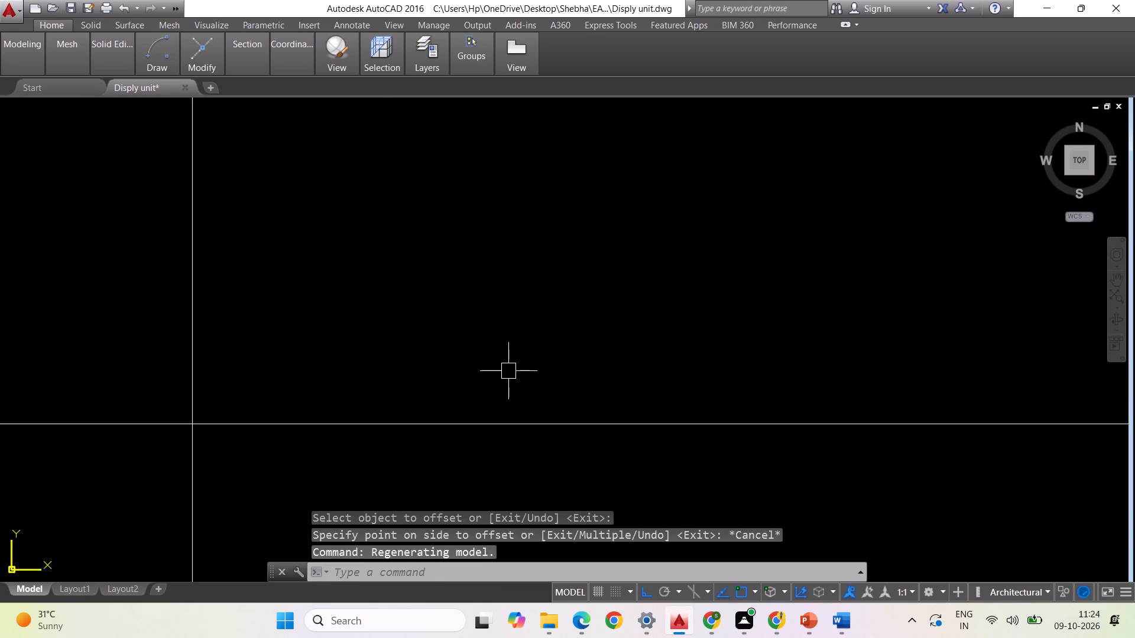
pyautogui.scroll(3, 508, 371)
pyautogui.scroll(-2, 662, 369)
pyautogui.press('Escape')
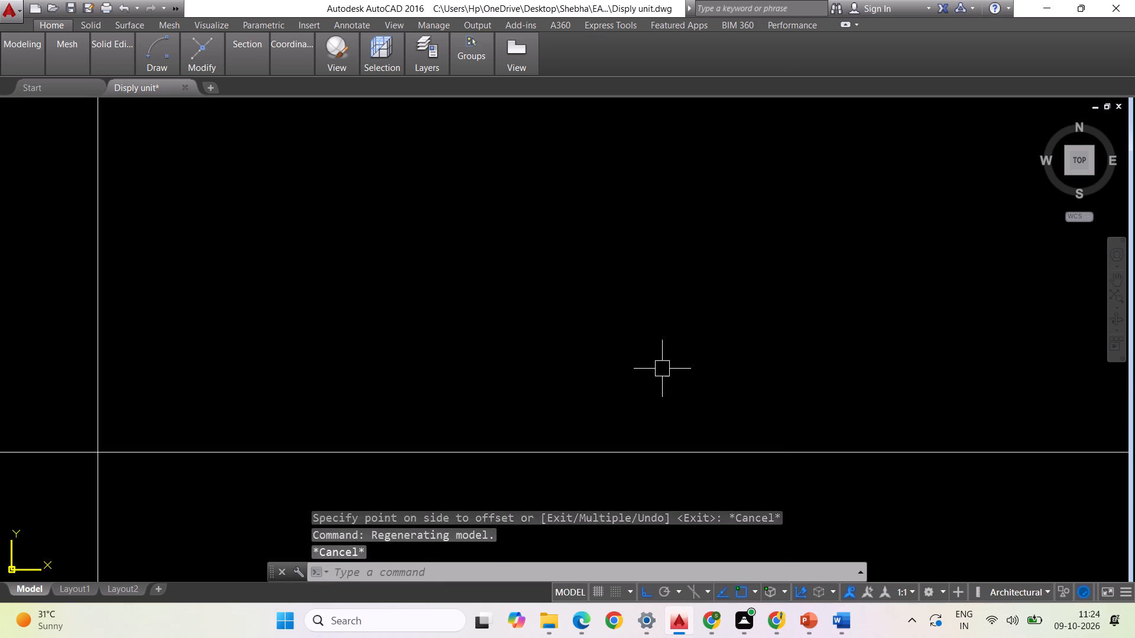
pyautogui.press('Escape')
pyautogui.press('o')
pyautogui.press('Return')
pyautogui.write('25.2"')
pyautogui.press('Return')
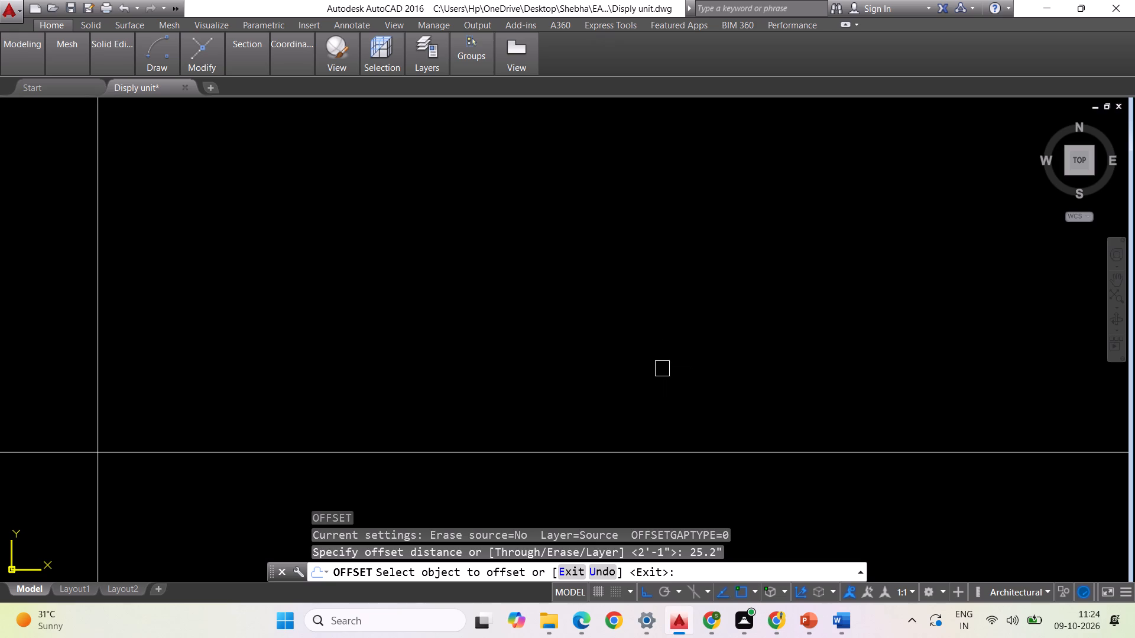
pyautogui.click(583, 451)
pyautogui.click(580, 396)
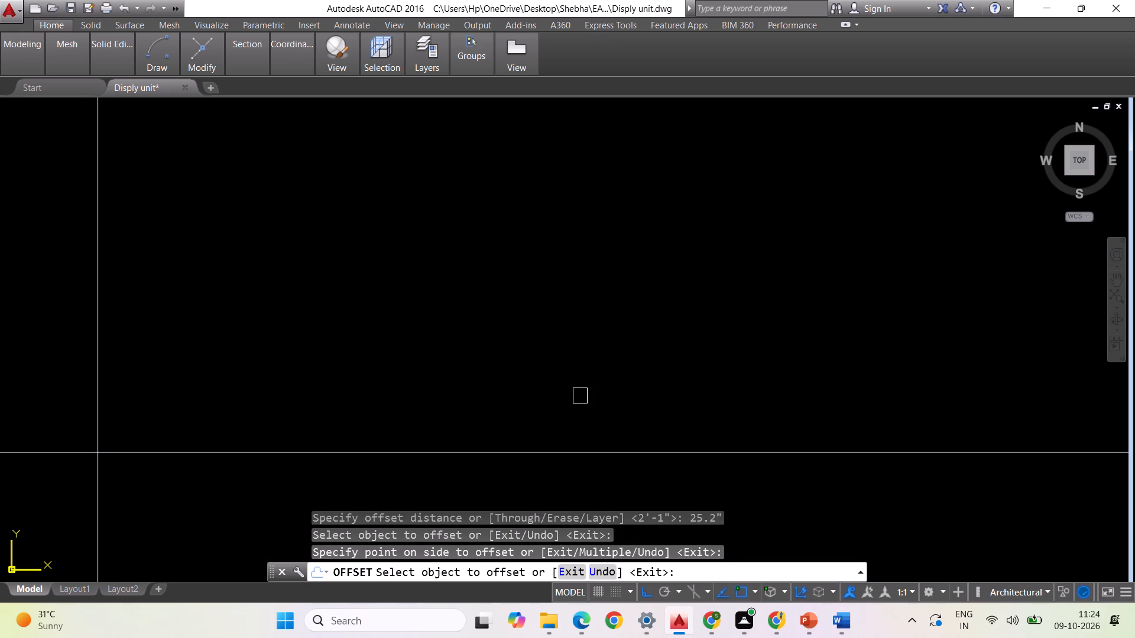
# Examine the area around the horizontal construction line closely for its offset copy.
pyautogui.scroll(11, 461, 450)
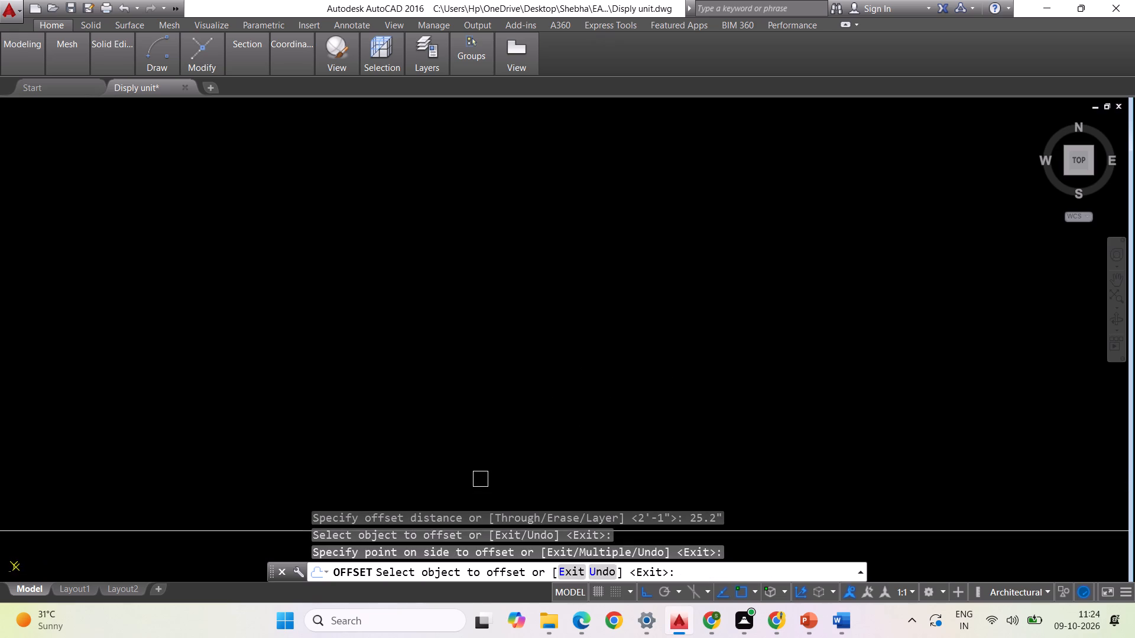
pyautogui.scroll(-2, 622, 393)
pyautogui.scroll(3, 369, 464)
pyautogui.scroll(5, 397, 425)
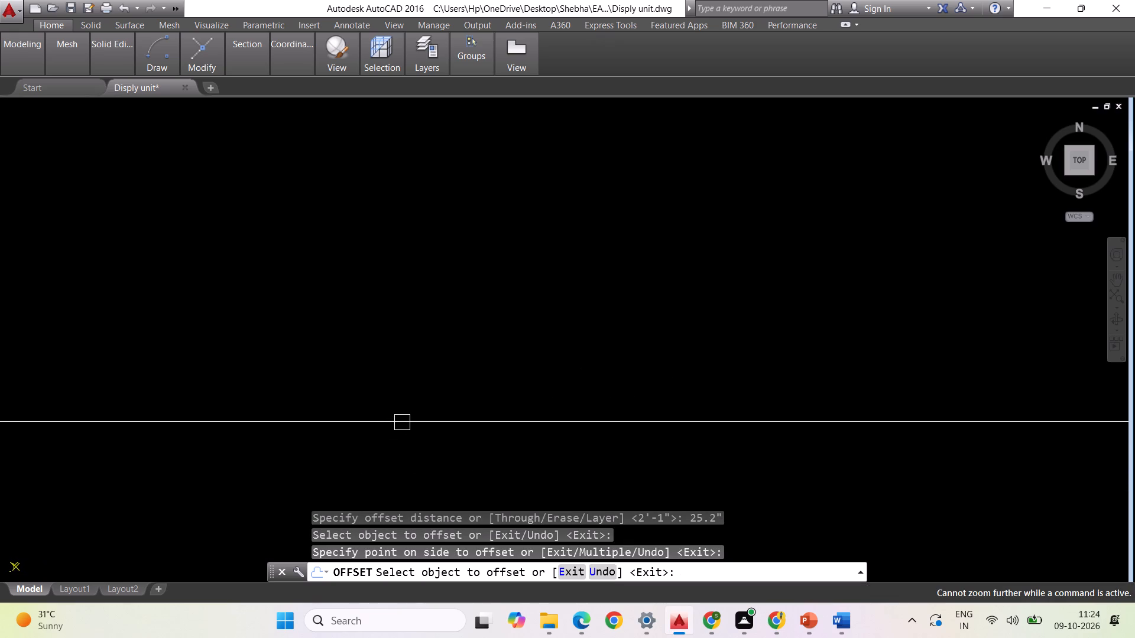
pyautogui.scroll(6, 404, 421)
pyautogui.scroll(-2, 548, 438)
pyautogui.scroll(-3, 606, 446)
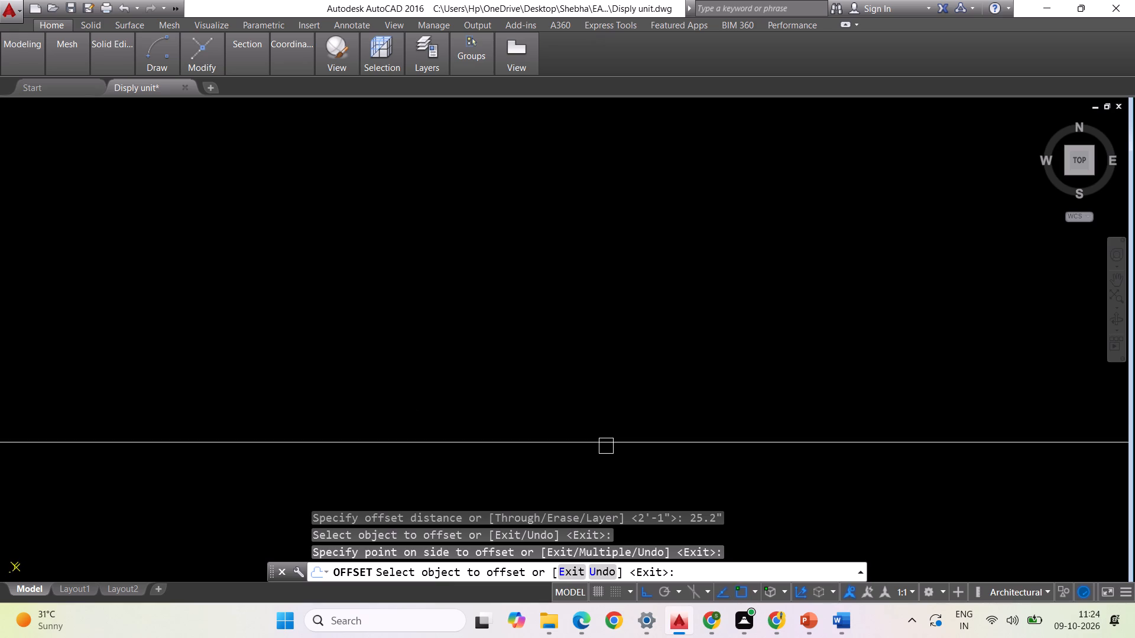
pyautogui.scroll(-8, 606, 446)
pyautogui.press('Escape')
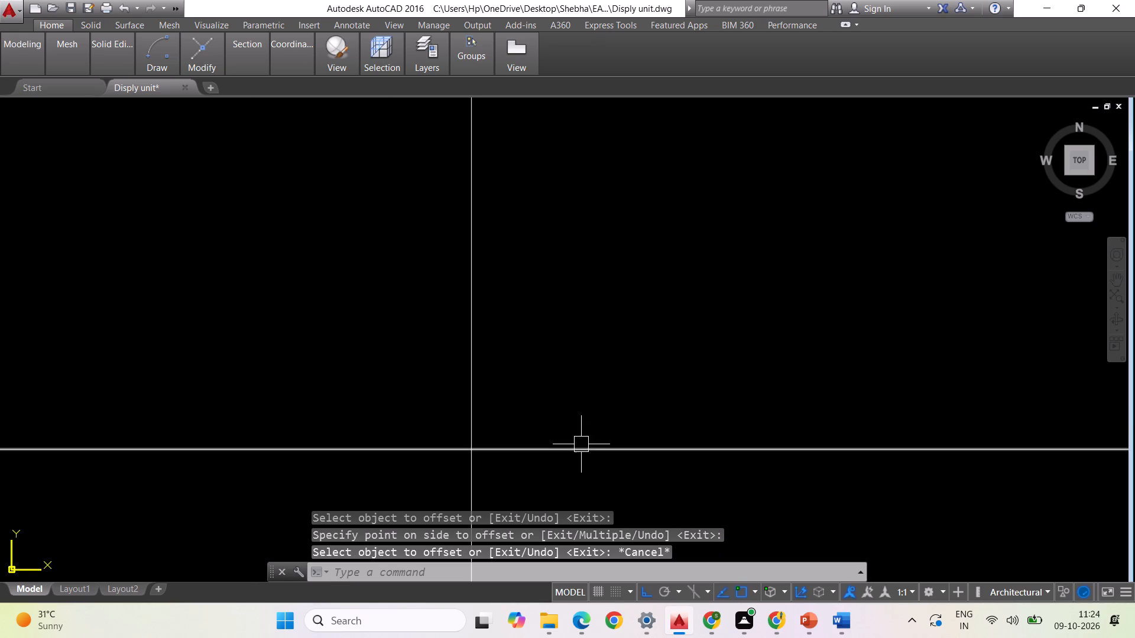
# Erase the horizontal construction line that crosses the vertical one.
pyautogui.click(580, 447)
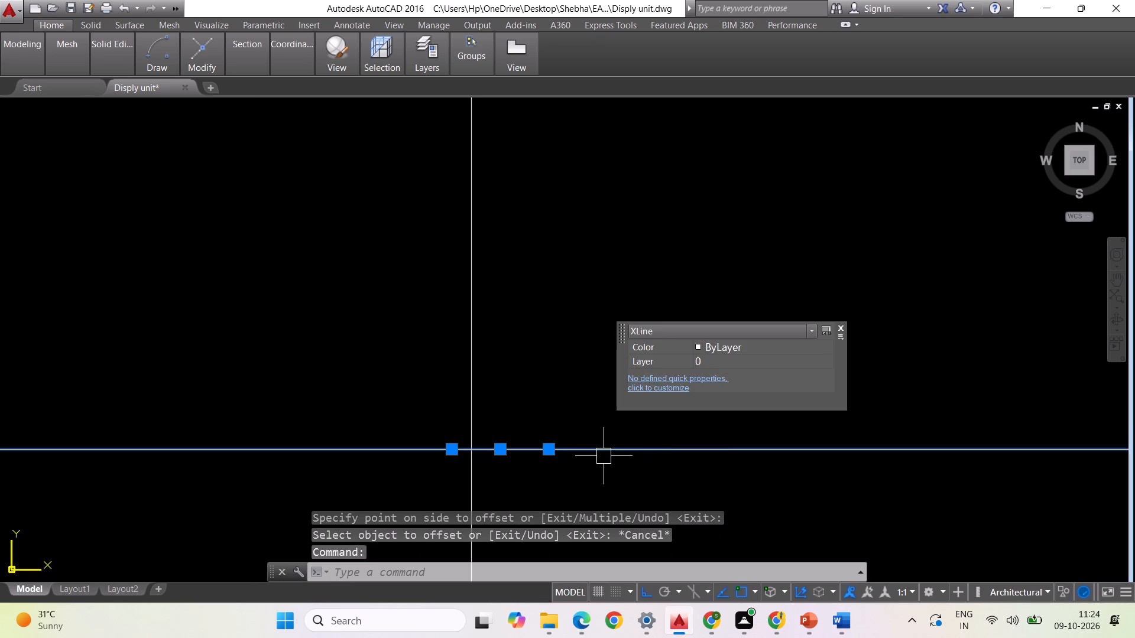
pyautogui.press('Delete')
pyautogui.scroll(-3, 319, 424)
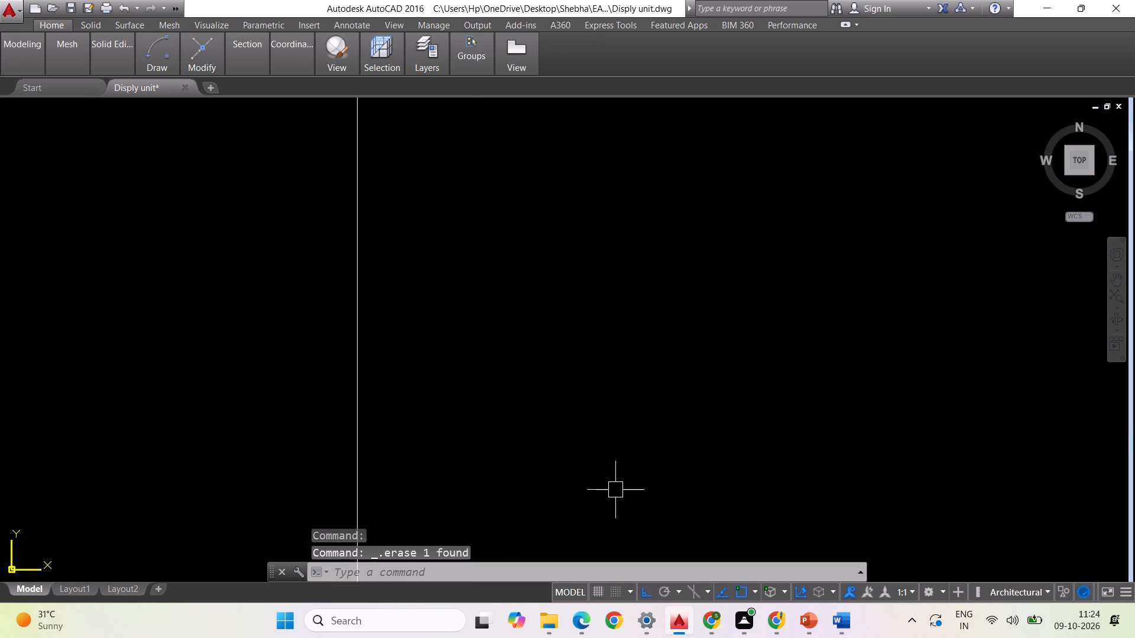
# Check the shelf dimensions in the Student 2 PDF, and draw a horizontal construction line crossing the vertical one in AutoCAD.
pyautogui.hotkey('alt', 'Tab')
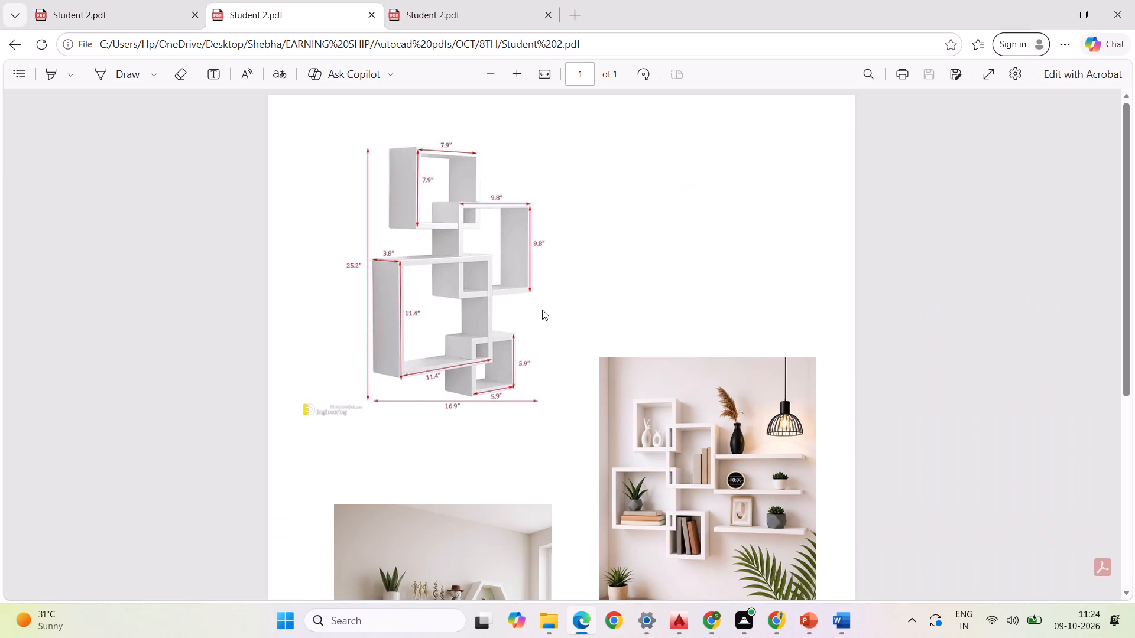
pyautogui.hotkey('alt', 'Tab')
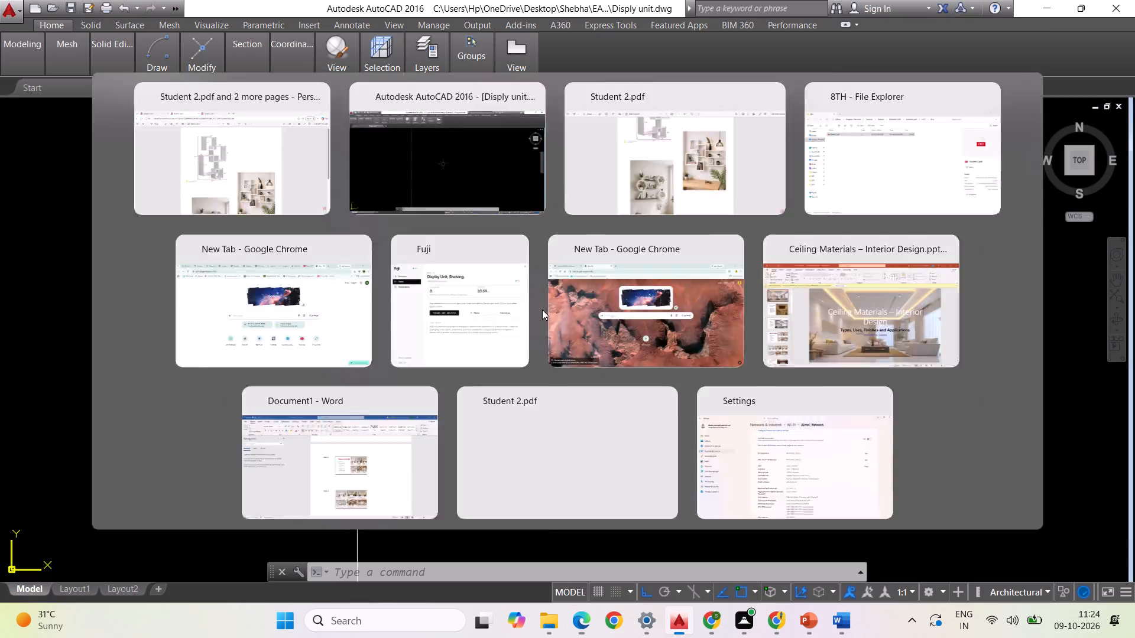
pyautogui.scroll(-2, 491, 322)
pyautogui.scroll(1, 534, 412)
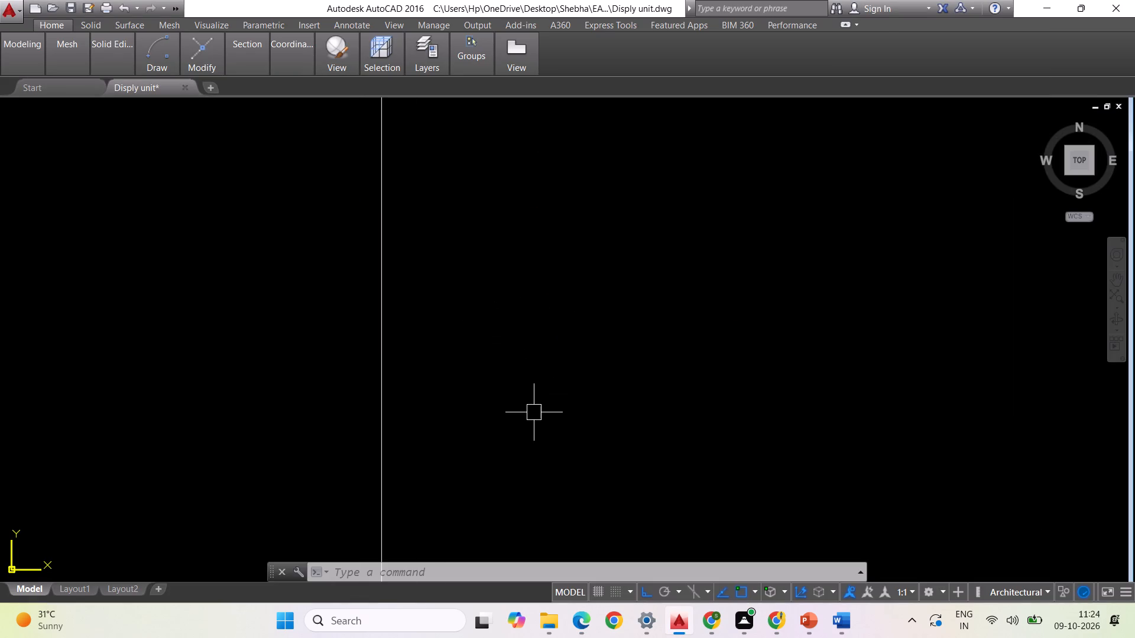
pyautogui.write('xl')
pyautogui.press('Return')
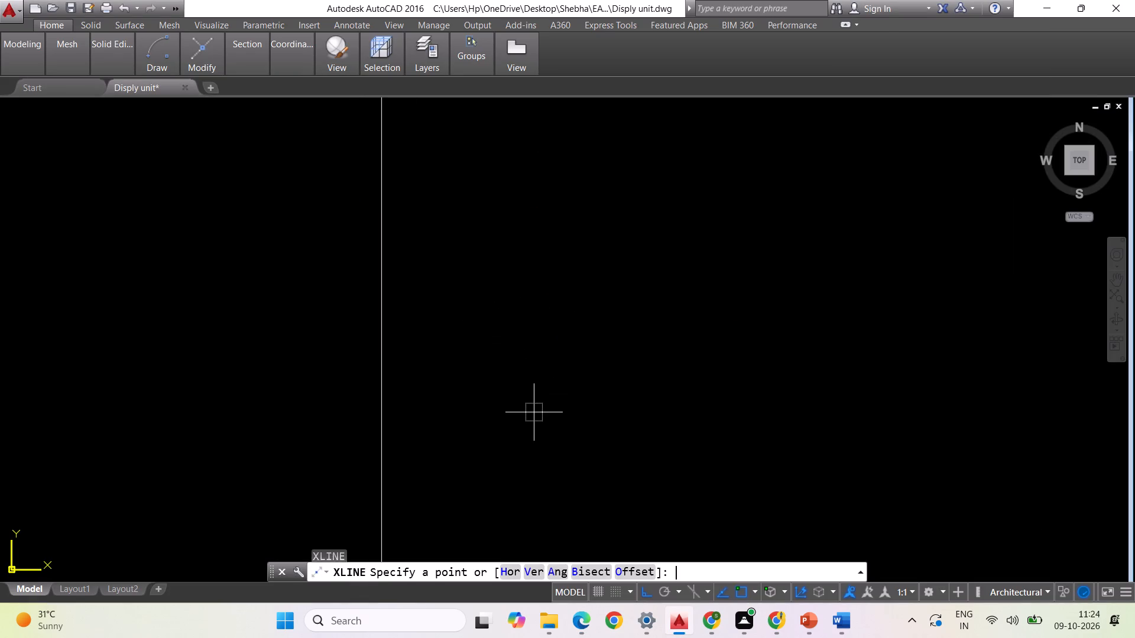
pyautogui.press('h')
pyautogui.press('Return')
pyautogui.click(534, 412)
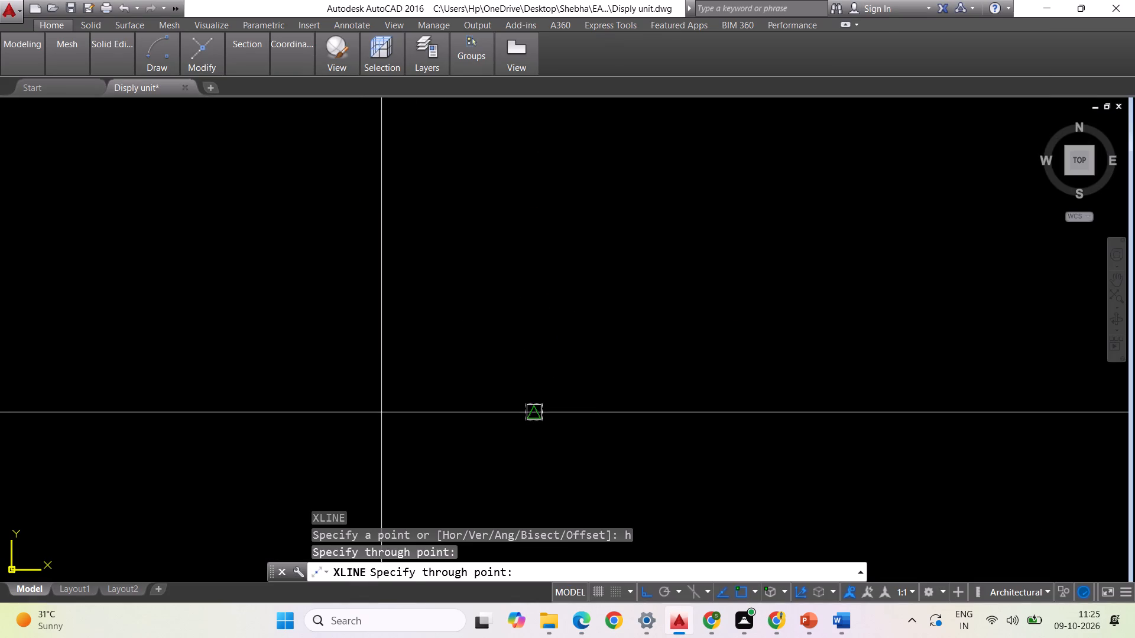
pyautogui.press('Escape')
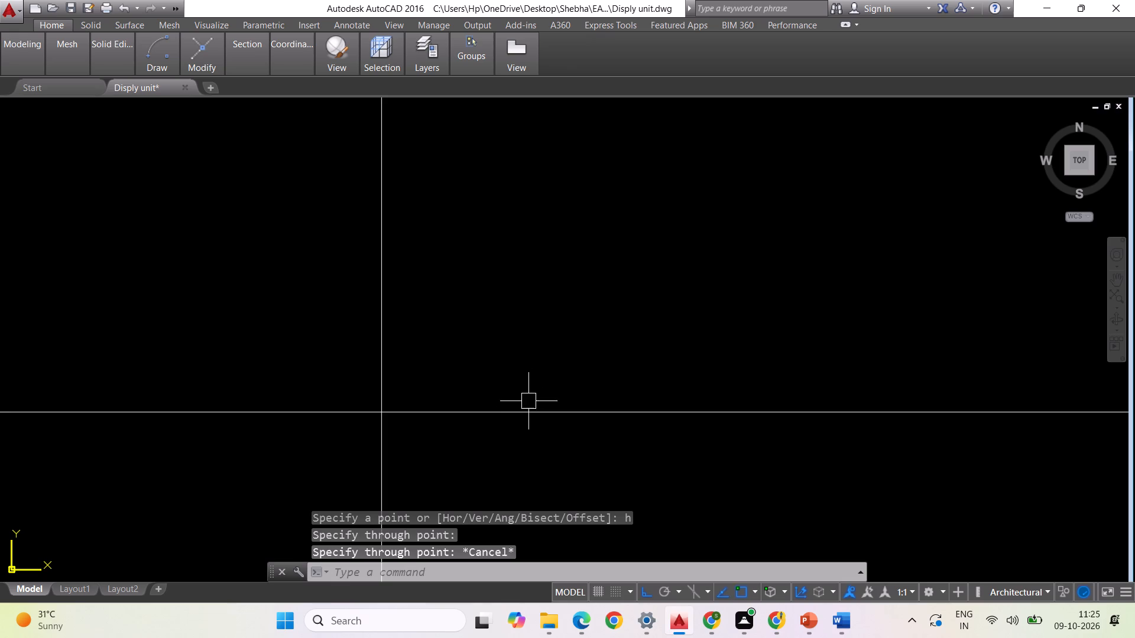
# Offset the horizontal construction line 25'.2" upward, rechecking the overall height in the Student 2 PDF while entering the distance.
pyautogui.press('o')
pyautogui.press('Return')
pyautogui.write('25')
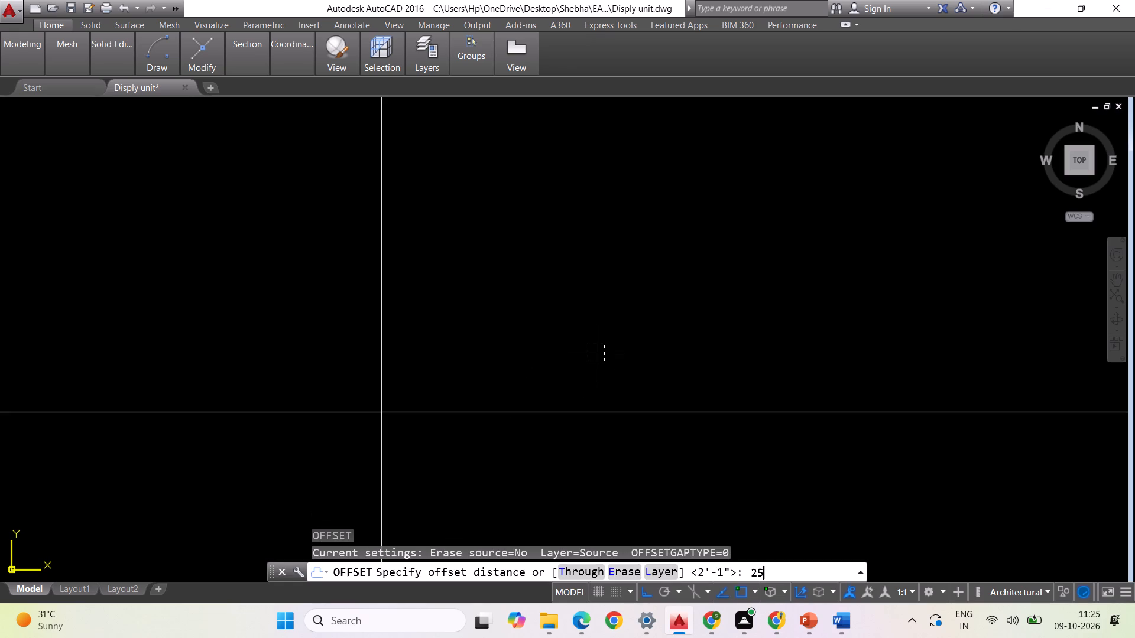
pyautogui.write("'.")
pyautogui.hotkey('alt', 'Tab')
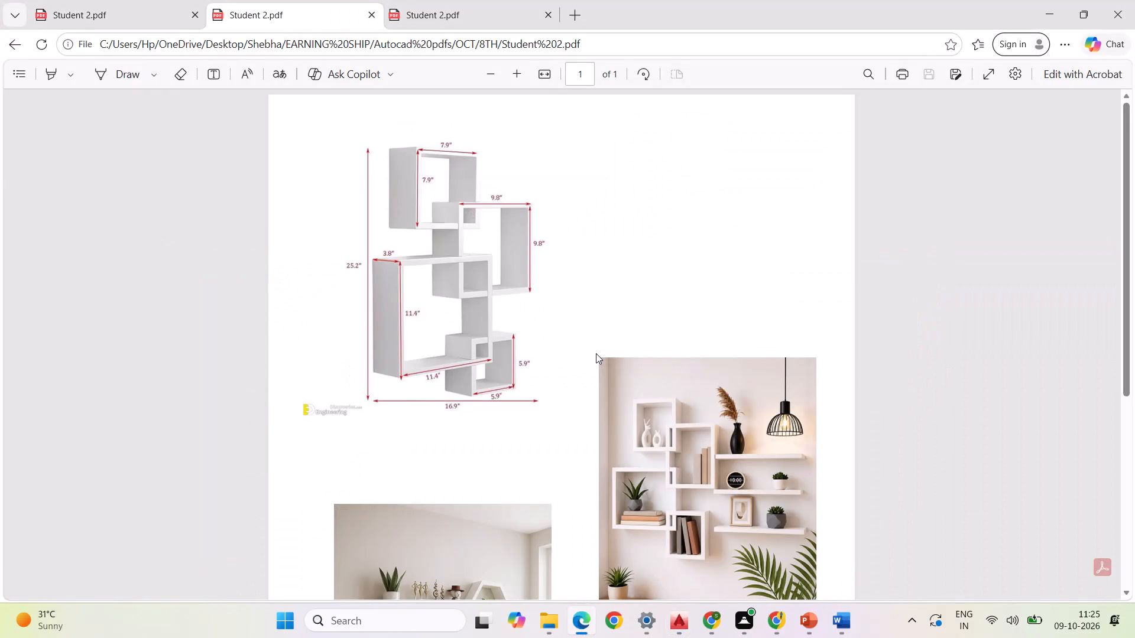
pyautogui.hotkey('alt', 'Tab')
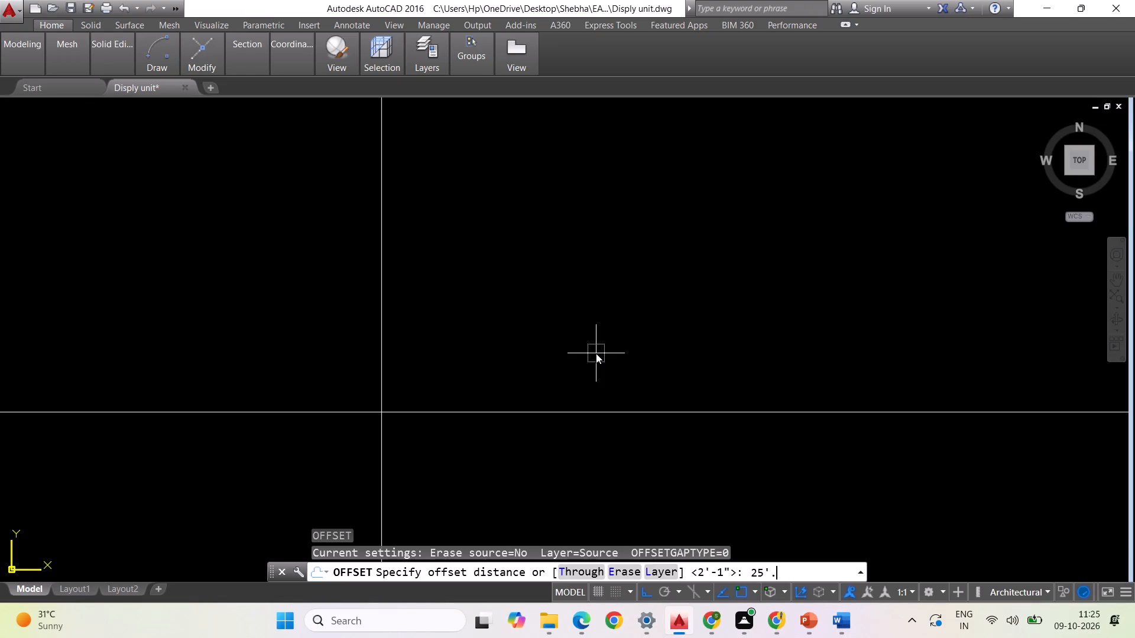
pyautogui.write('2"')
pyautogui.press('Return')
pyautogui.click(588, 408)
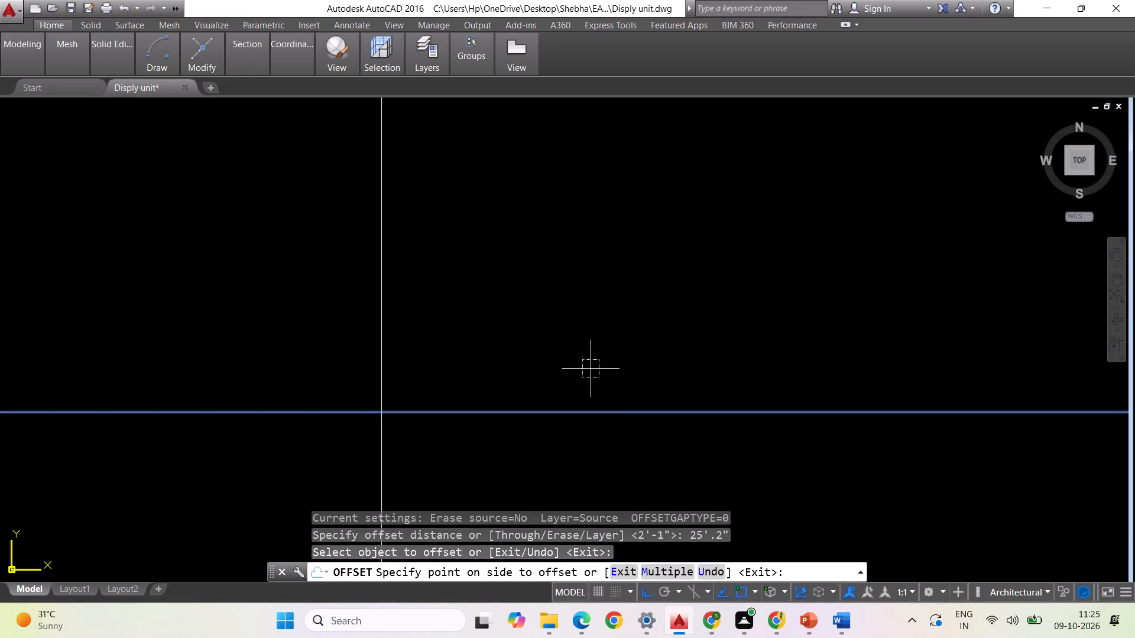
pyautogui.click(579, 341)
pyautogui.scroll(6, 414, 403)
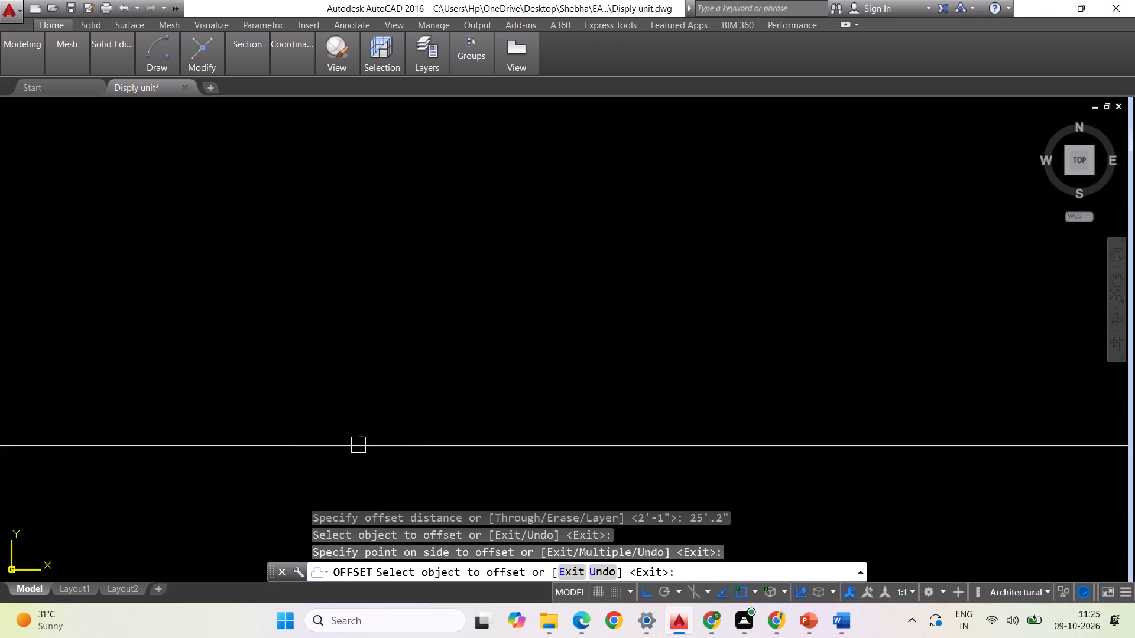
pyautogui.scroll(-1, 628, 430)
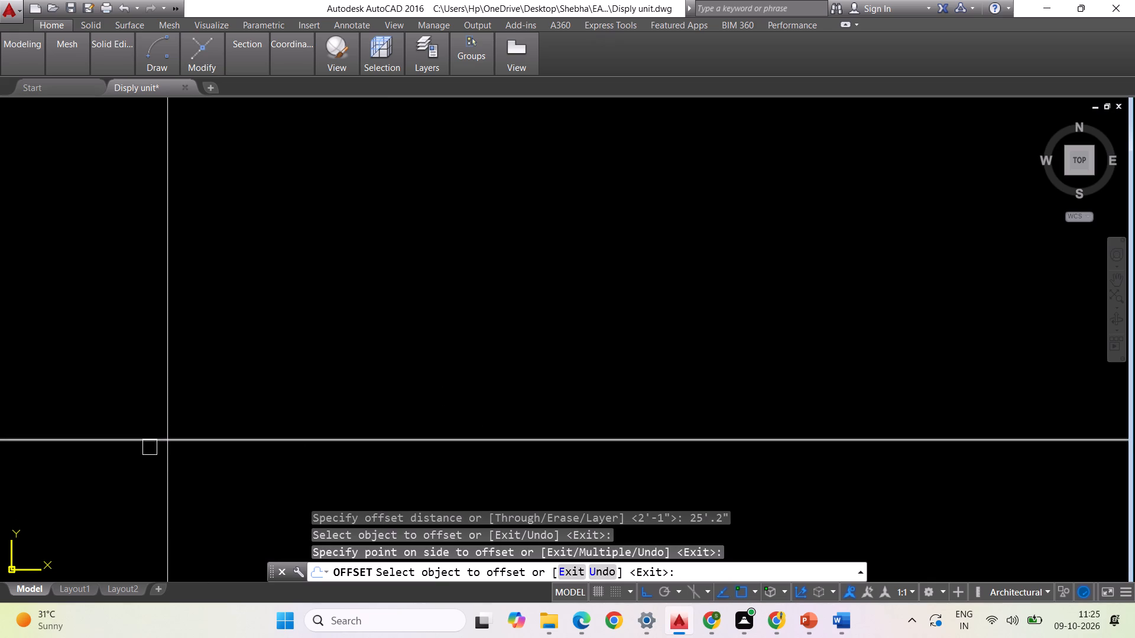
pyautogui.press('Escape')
# Examine the area around the horizontal construction line closely for its offset copy.
pyautogui.scroll(5, 180, 441)
pyautogui.scroll(2, 342, 457)
pyautogui.scroll(3, 403, 442)
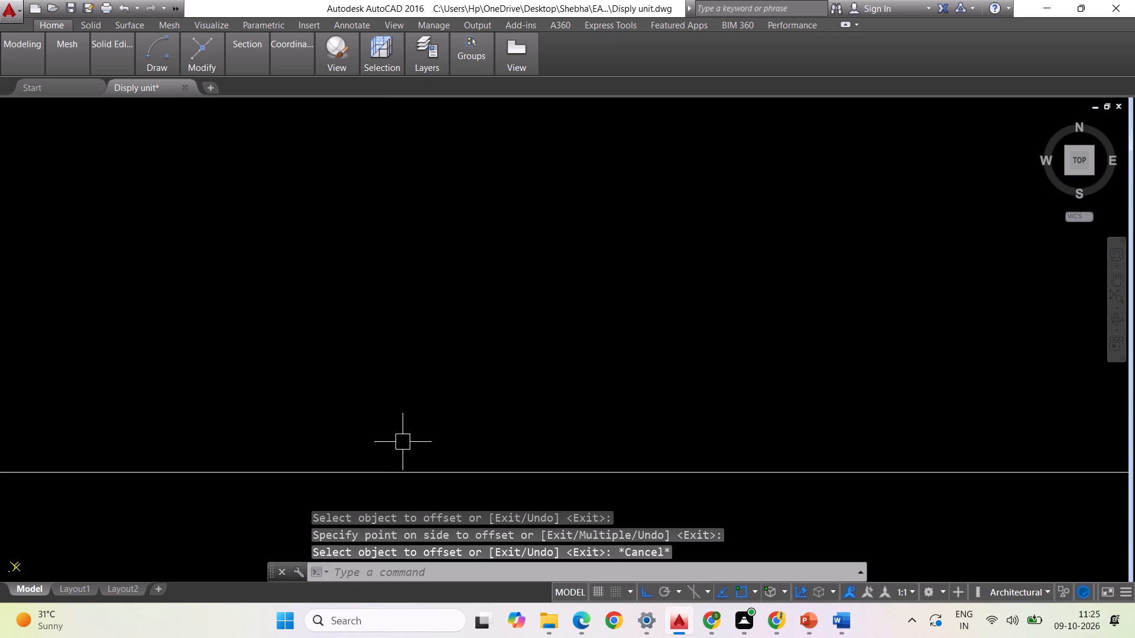
pyautogui.scroll(3, 440, 480)
pyautogui.scroll(9, 501, 456)
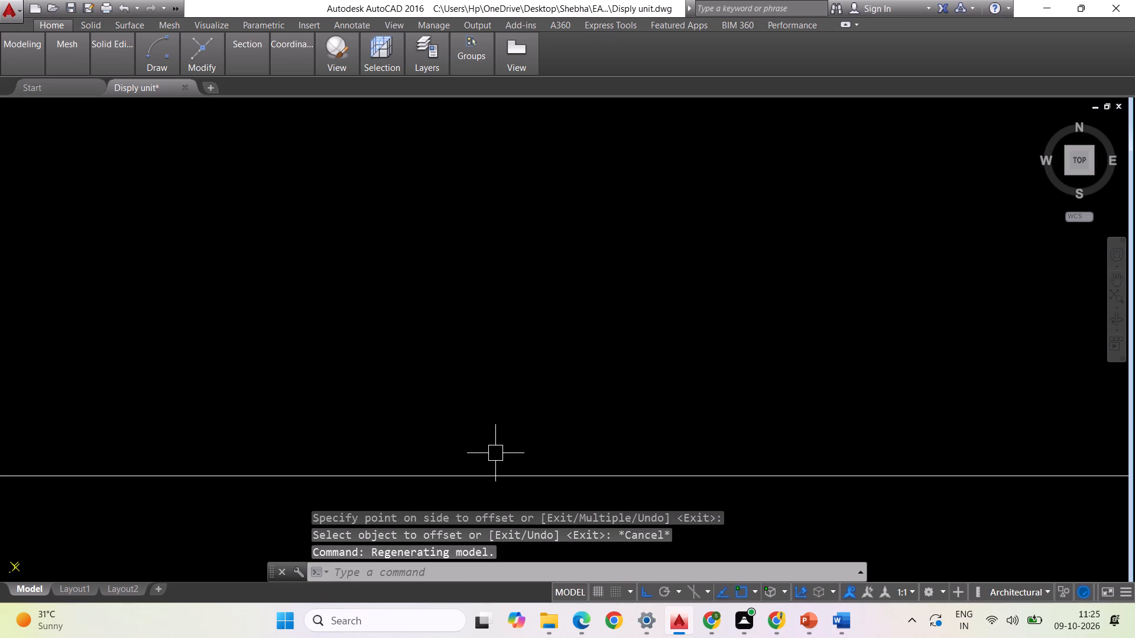
pyautogui.scroll(3, 487, 471)
pyautogui.scroll(-1, 546, 432)
pyautogui.scroll(6, 501, 464)
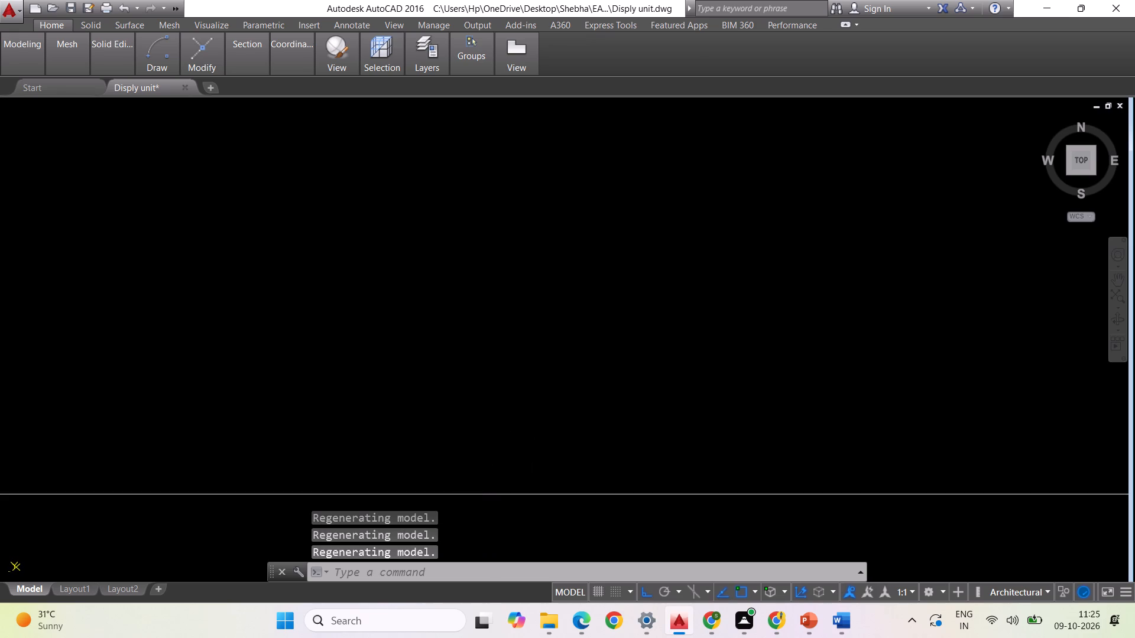
pyautogui.scroll(3, 489, 497)
pyautogui.scroll(-6, 608, 450)
pyautogui.scroll(2, 514, 437)
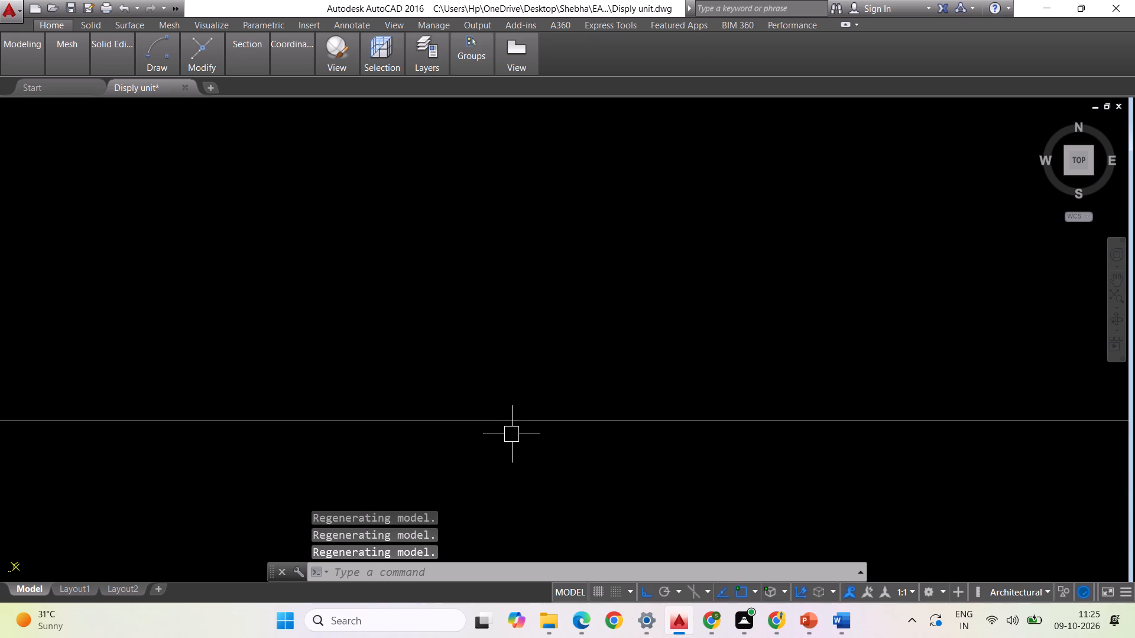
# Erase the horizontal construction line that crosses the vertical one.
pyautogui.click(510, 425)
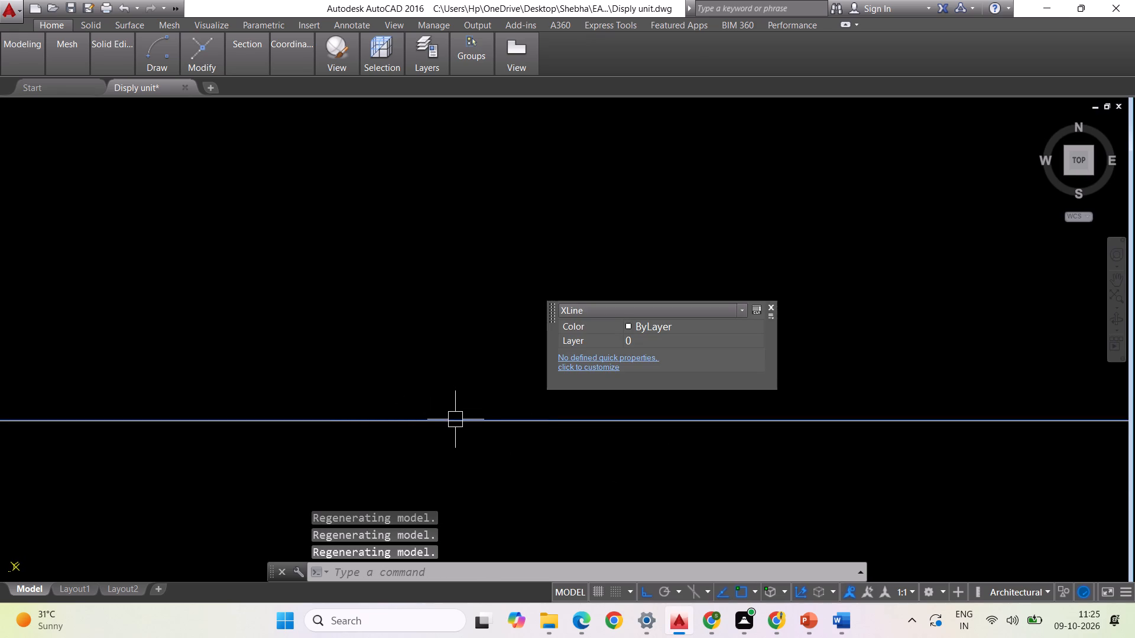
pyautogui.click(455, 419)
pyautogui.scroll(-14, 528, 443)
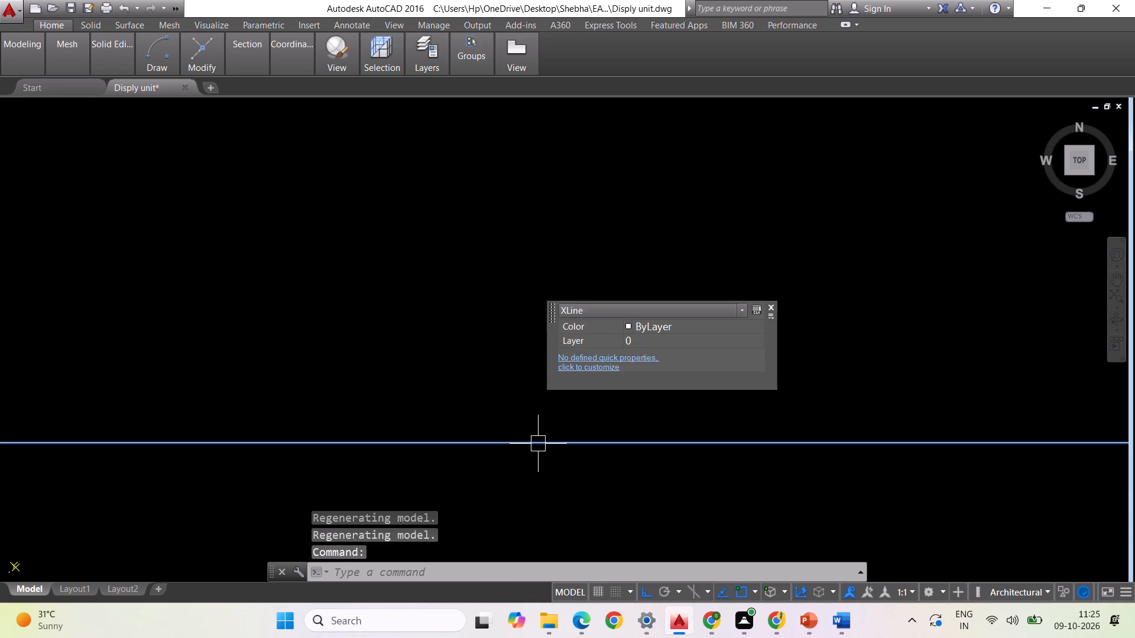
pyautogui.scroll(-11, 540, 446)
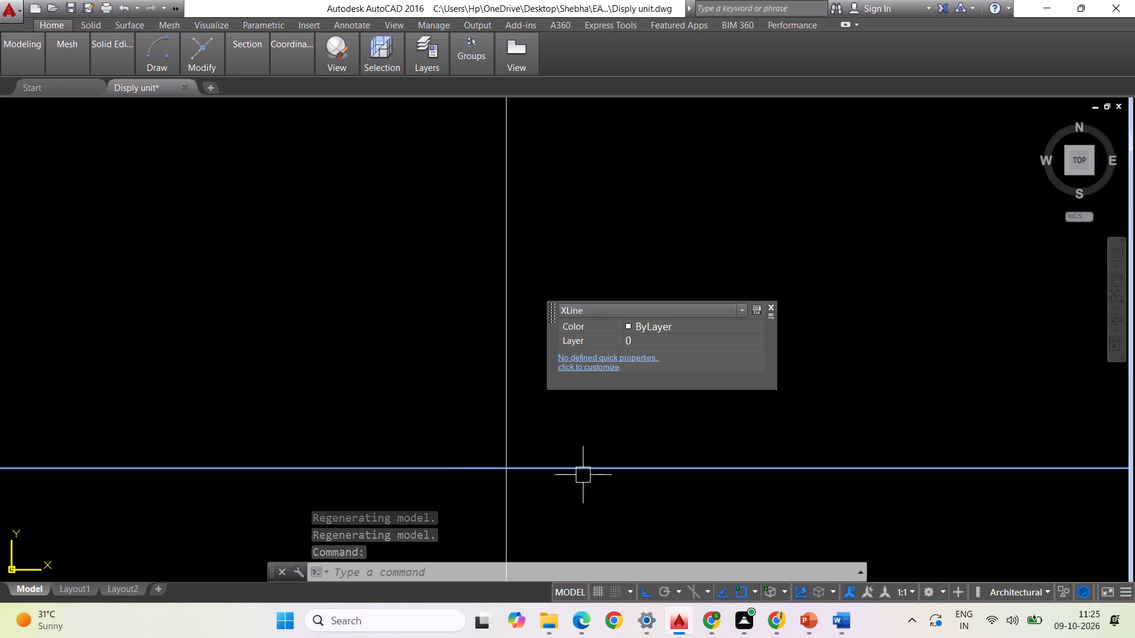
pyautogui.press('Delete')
# Erase the remaining vertical construction line.
pyautogui.scroll(-2, 335, 420)
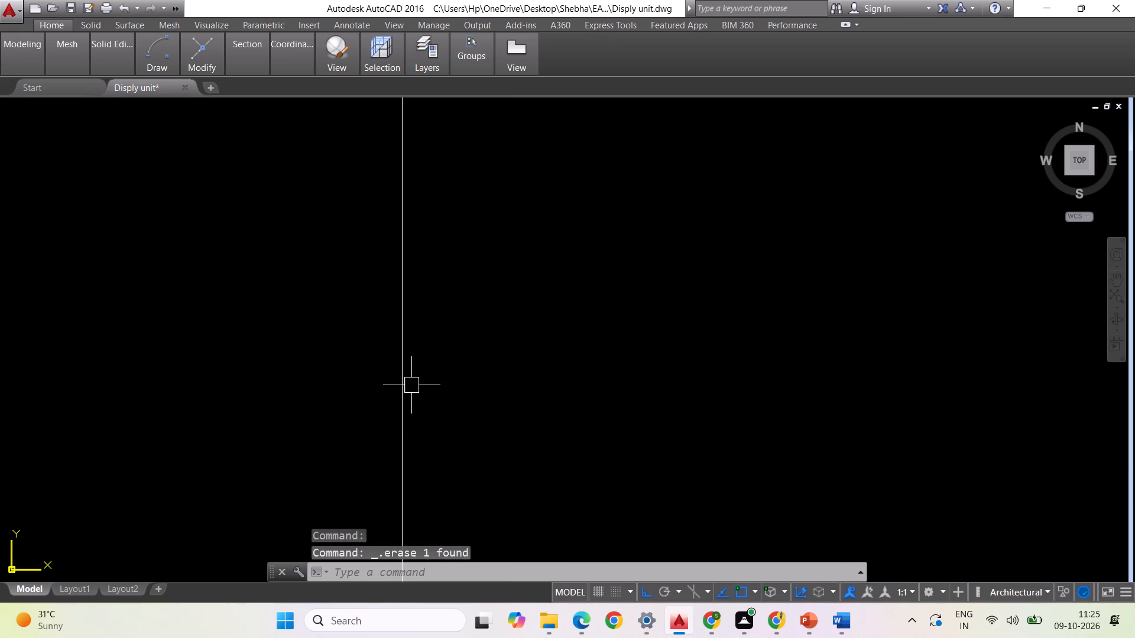
pyautogui.click(402, 385)
pyautogui.press('Delete')
# Draw a new vertical construction line in the empty drawing area.
pyautogui.write('xl')
pyautogui.press('Return')
pyautogui.press('v')
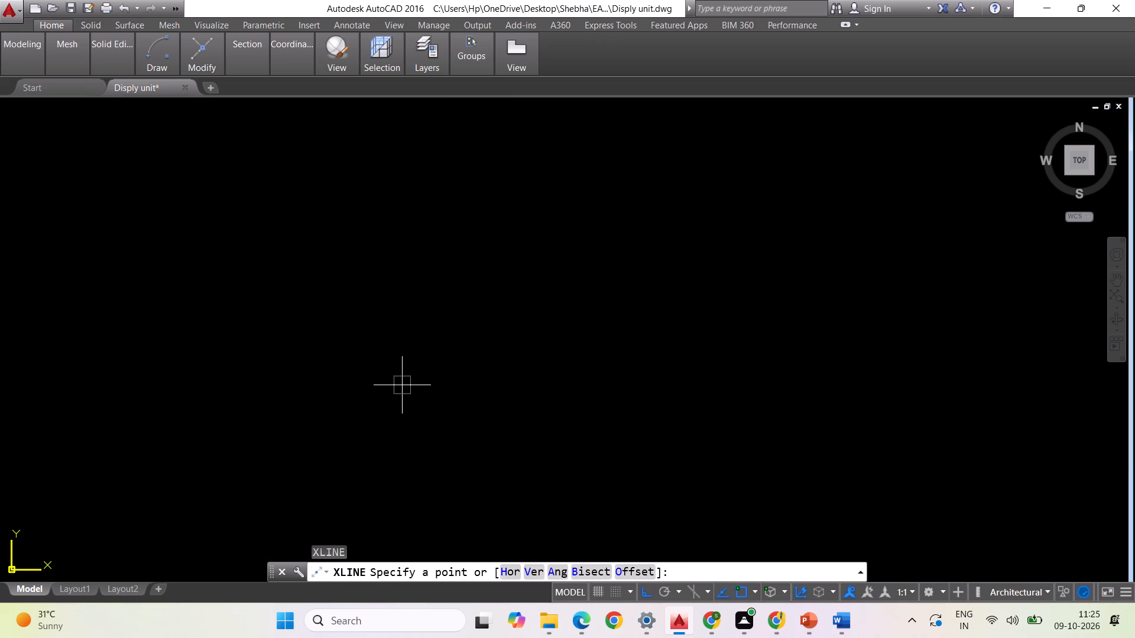
pyautogui.press('Return')
pyautogui.click(402, 385)
pyautogui.press('space')
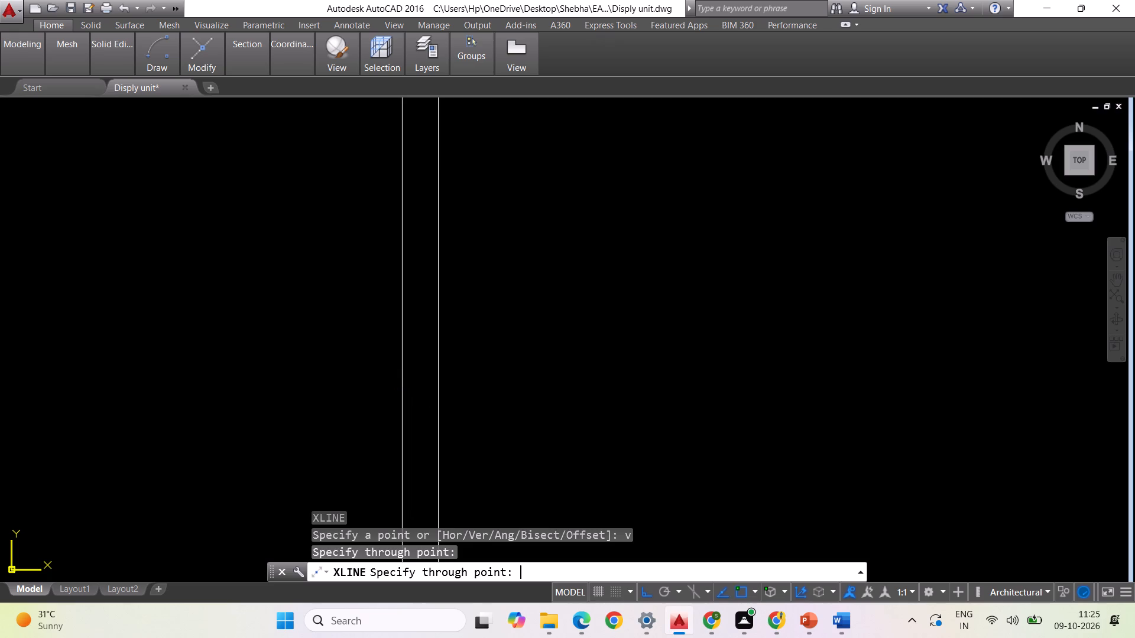
# Draw a new horizontal construction line crossing the new vertical construction line.
pyautogui.press('space')
pyautogui.press('h')
pyautogui.press('Return')
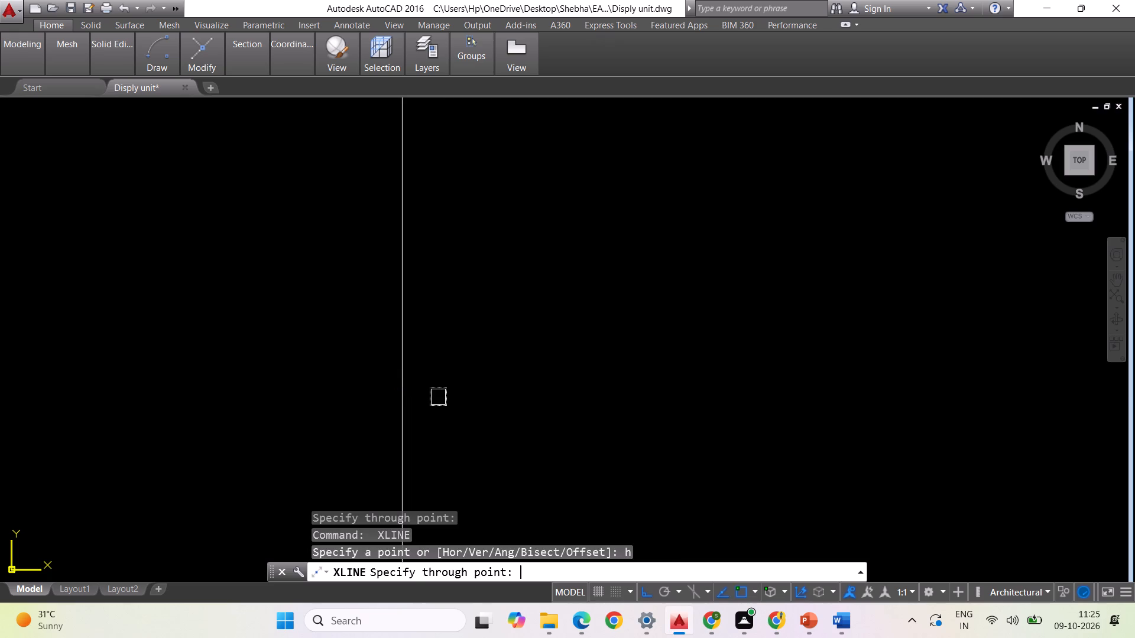
pyautogui.click(438, 397)
pyautogui.press('Escape')
pyautogui.press('Escape')
pyautogui.press('Escape')
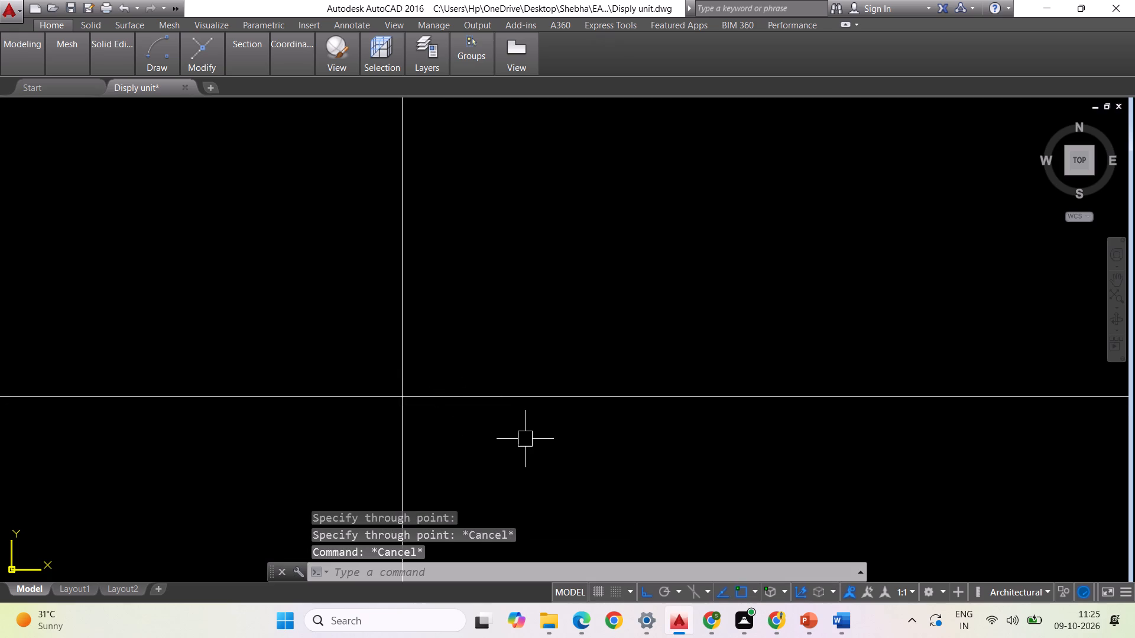
# Offset the new horizontal construction line 25'.2" upward.
pyautogui.press('o')
pyautogui.press('Return')
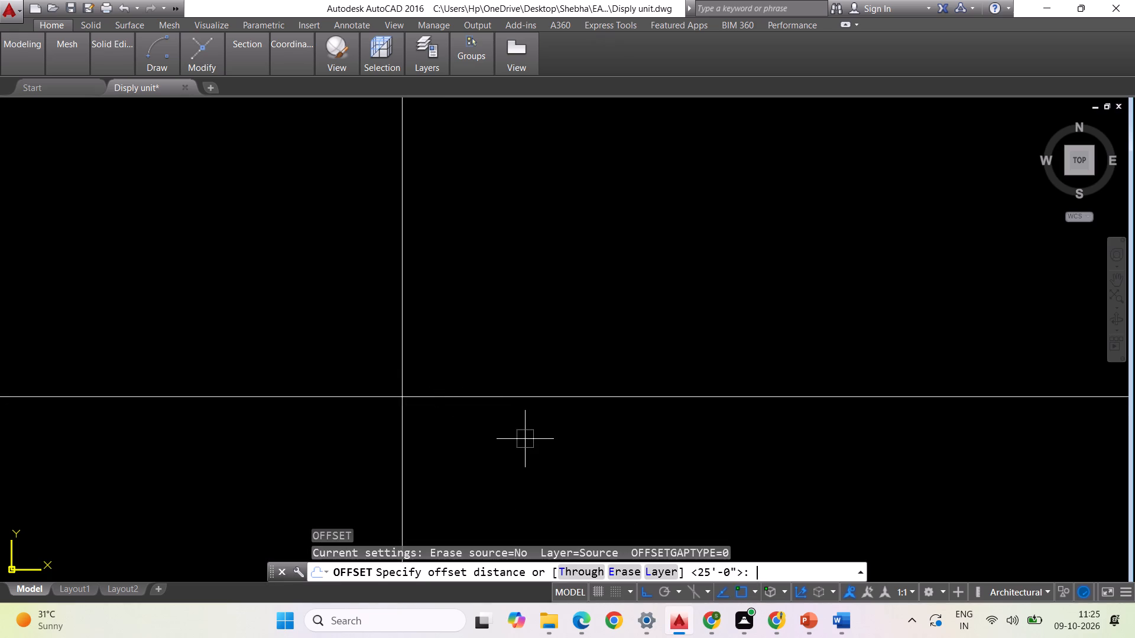
pyautogui.press('2')
pyautogui.press('5')
pyautogui.write('\'.2"')
pyautogui.press('Return')
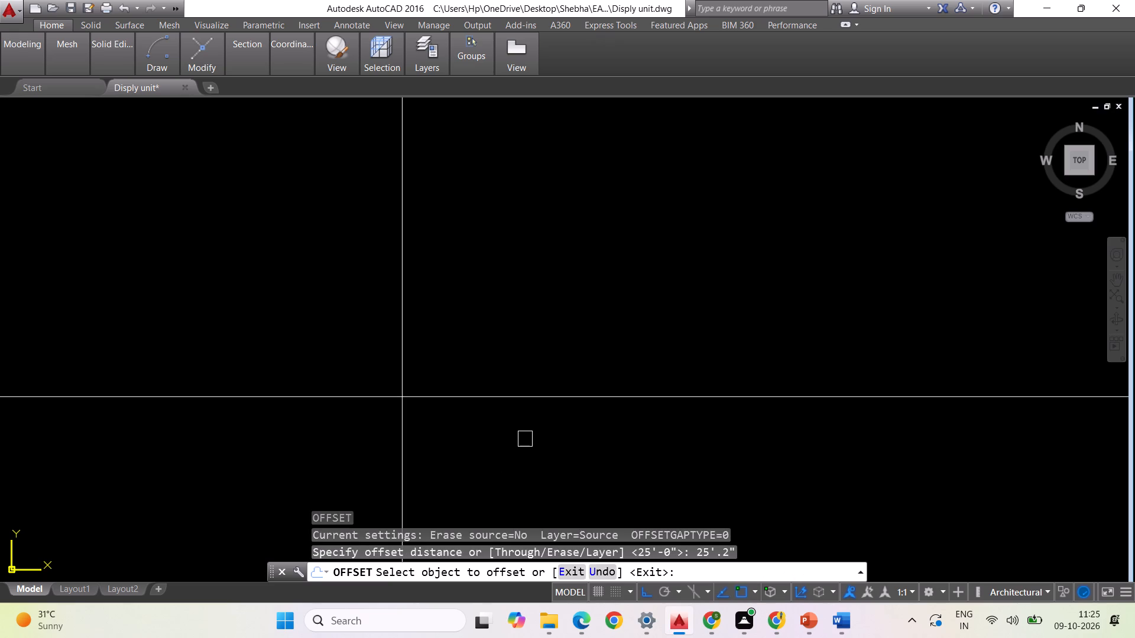
pyautogui.click(474, 399)
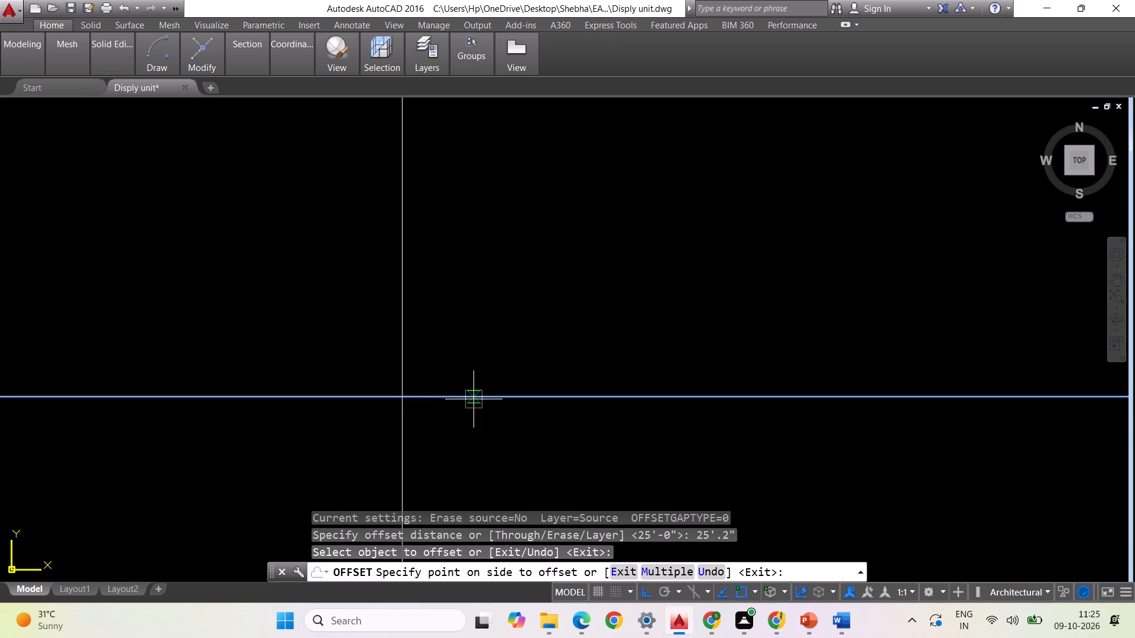
pyautogui.click(466, 334)
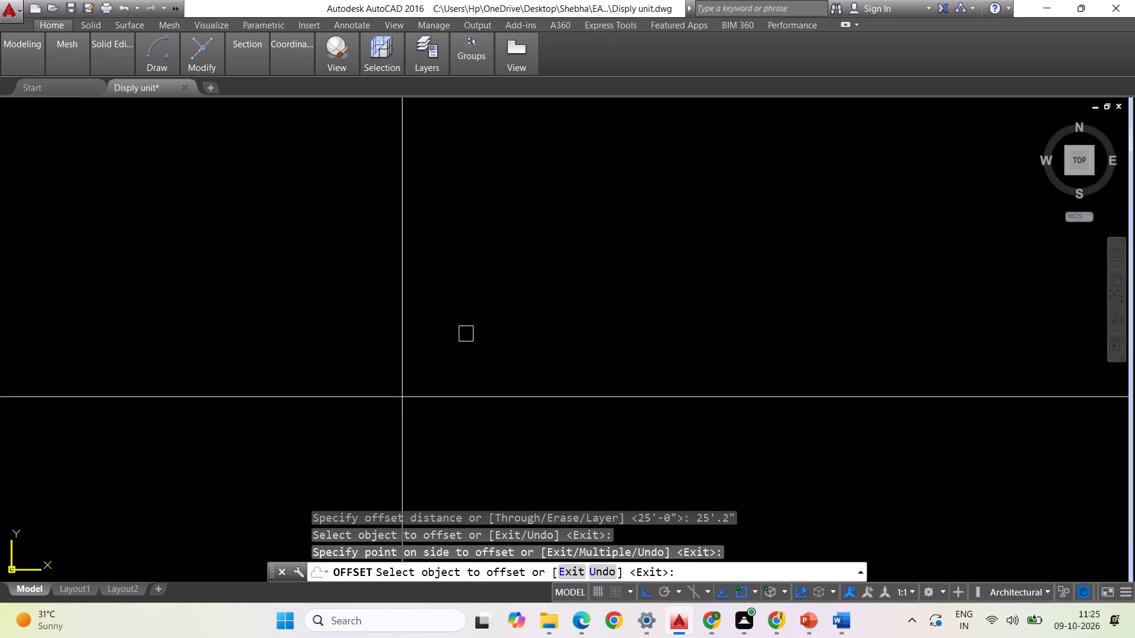
pyautogui.scroll(-11, 497, 443)
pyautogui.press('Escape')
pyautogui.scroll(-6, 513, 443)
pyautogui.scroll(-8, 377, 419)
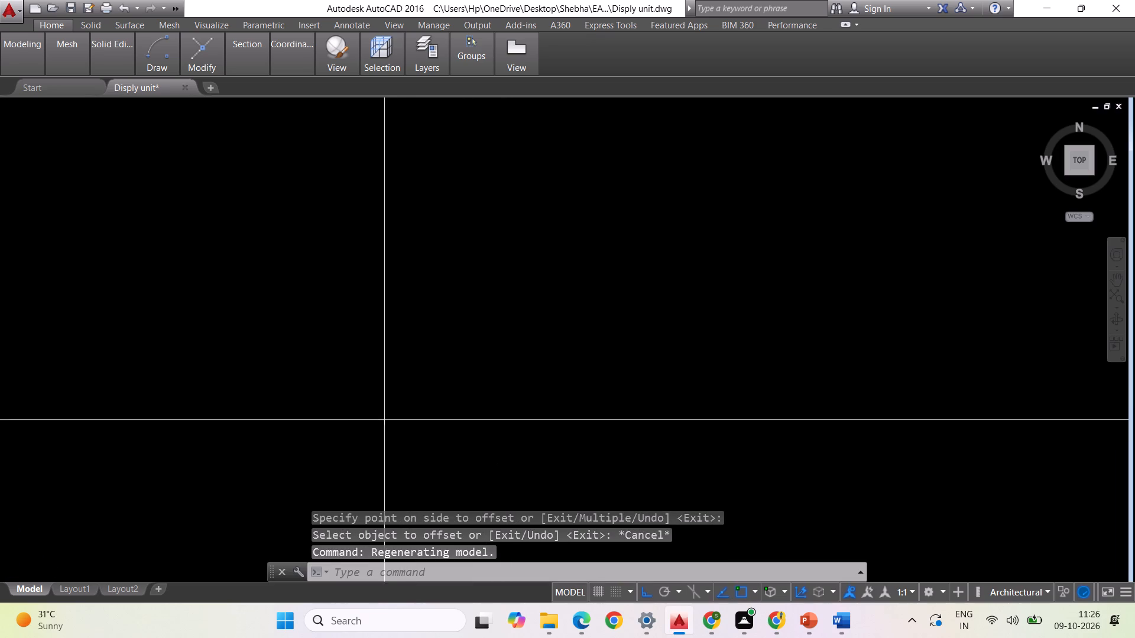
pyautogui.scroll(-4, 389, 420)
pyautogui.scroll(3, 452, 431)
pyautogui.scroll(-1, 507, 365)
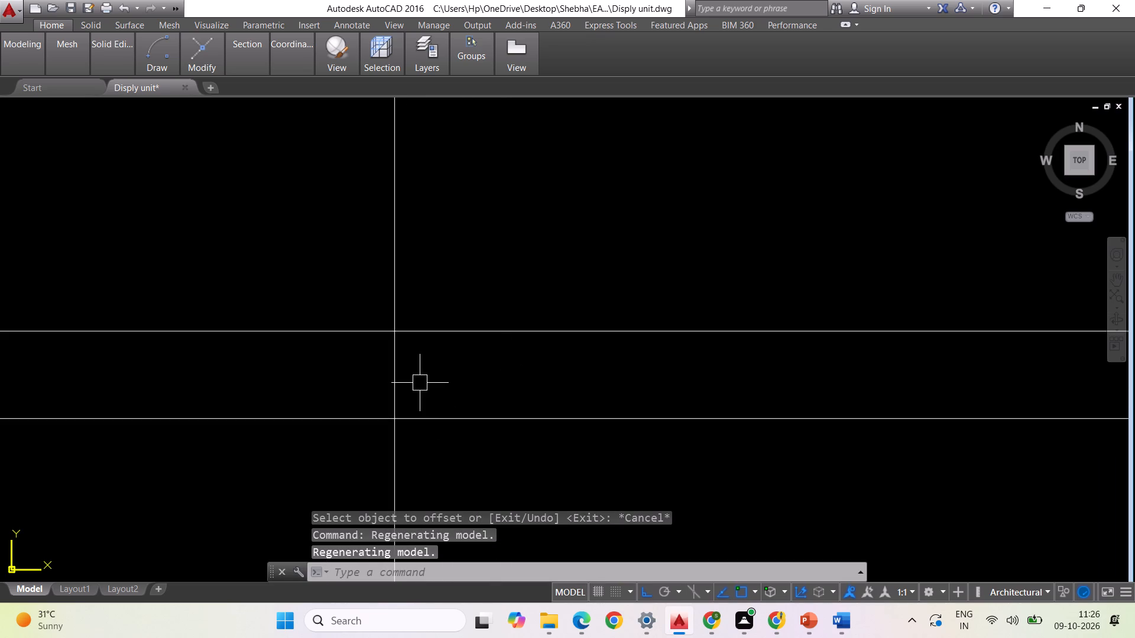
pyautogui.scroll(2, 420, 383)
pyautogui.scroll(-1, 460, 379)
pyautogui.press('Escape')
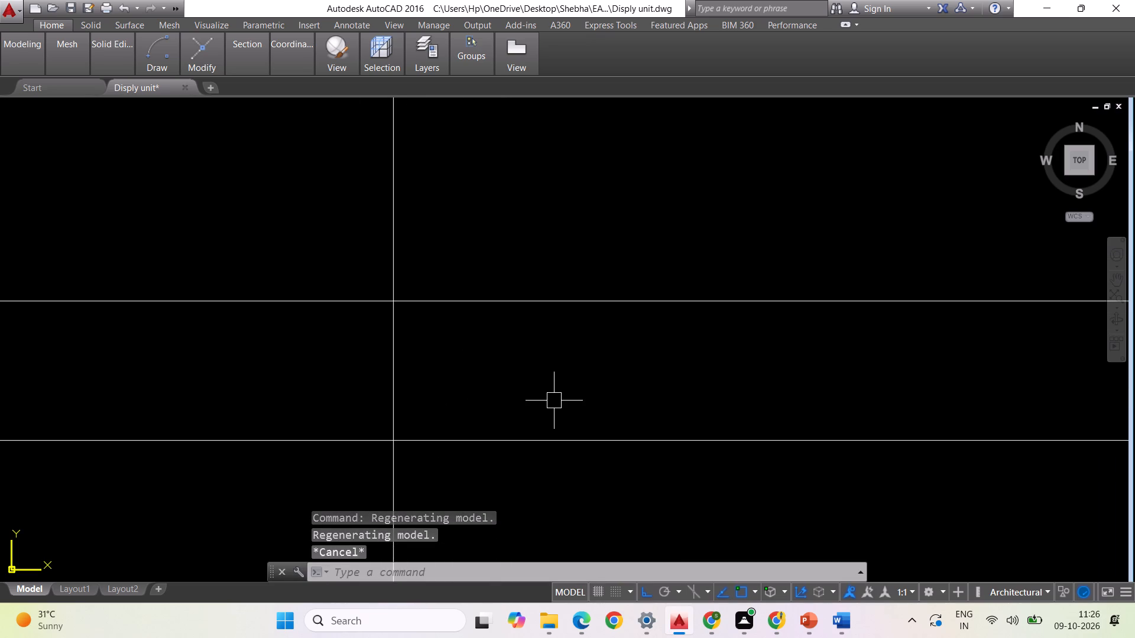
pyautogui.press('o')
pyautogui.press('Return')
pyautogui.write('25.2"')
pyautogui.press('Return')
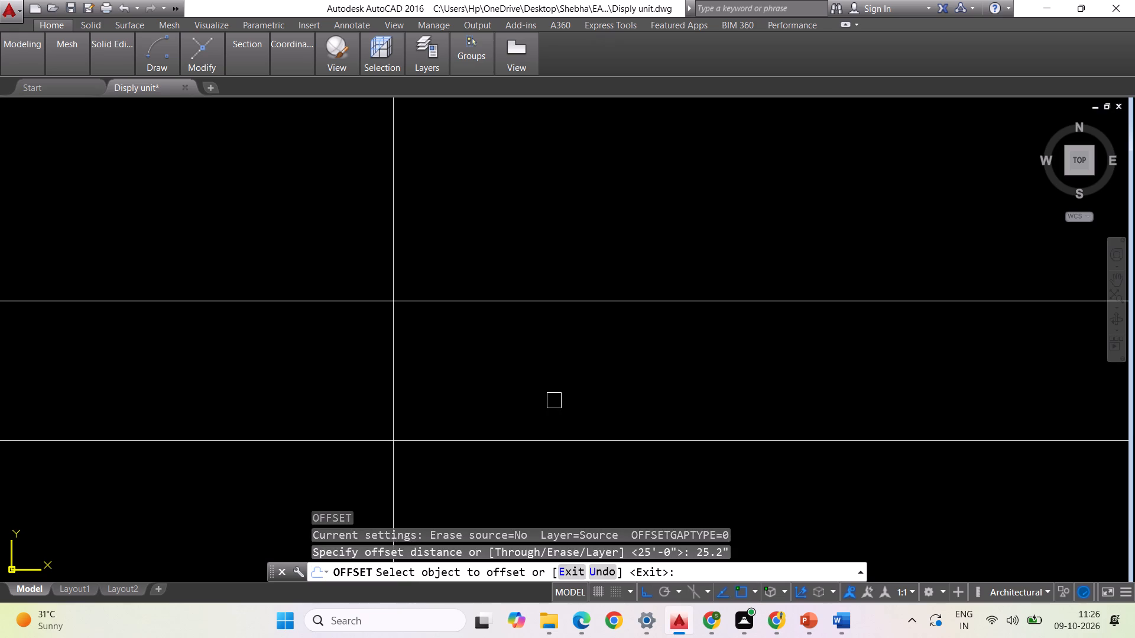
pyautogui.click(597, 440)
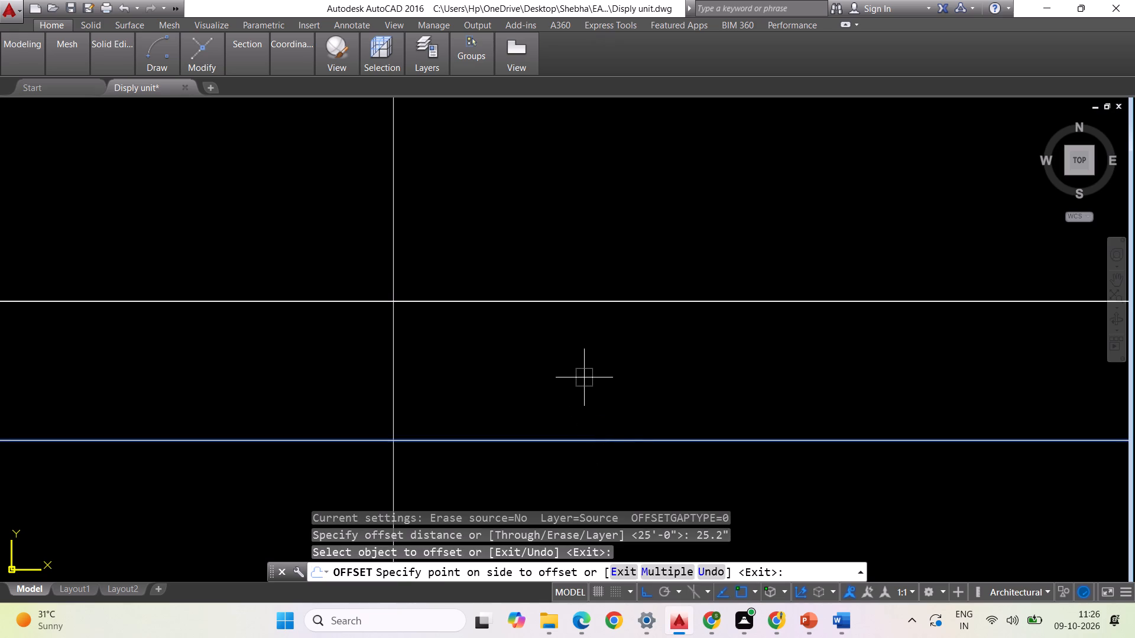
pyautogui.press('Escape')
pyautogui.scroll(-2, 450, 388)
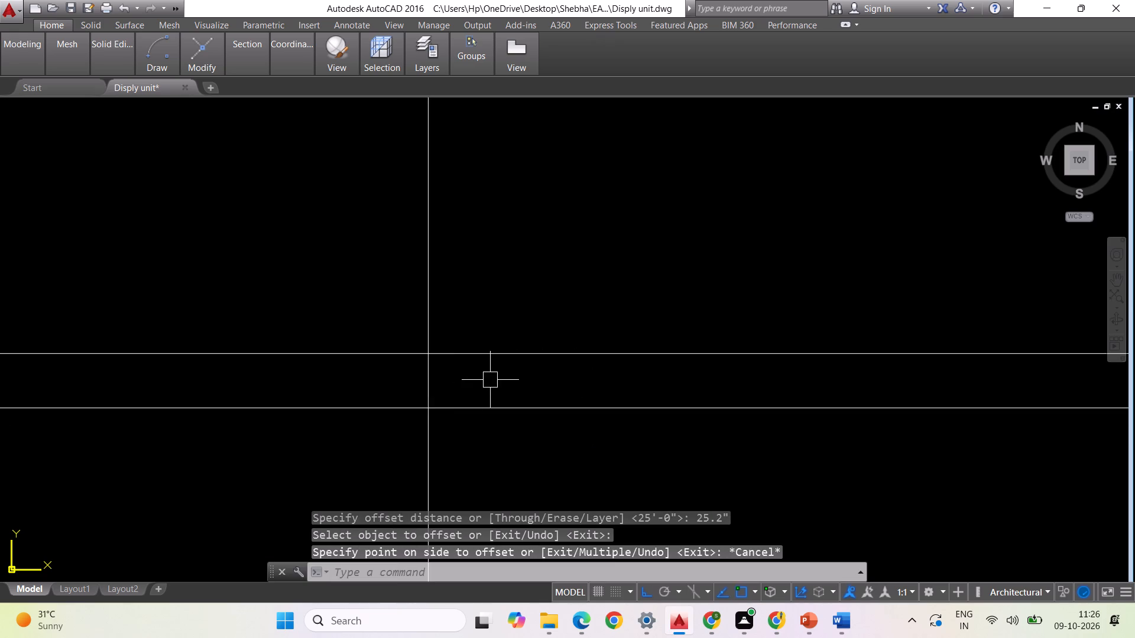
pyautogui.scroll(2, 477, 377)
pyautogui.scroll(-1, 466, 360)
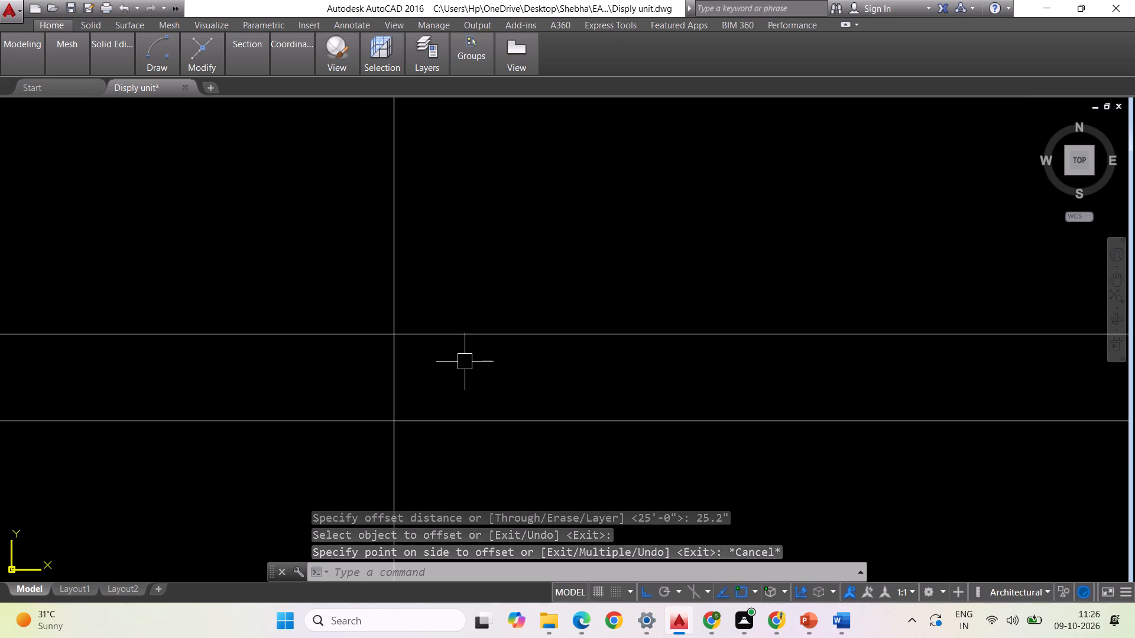
# Check the overall width in the Student 2 PDF and offset the vertical construction line 16.9" to the right in AutoCAD.
pyautogui.hotkey('alt', 'Tab')
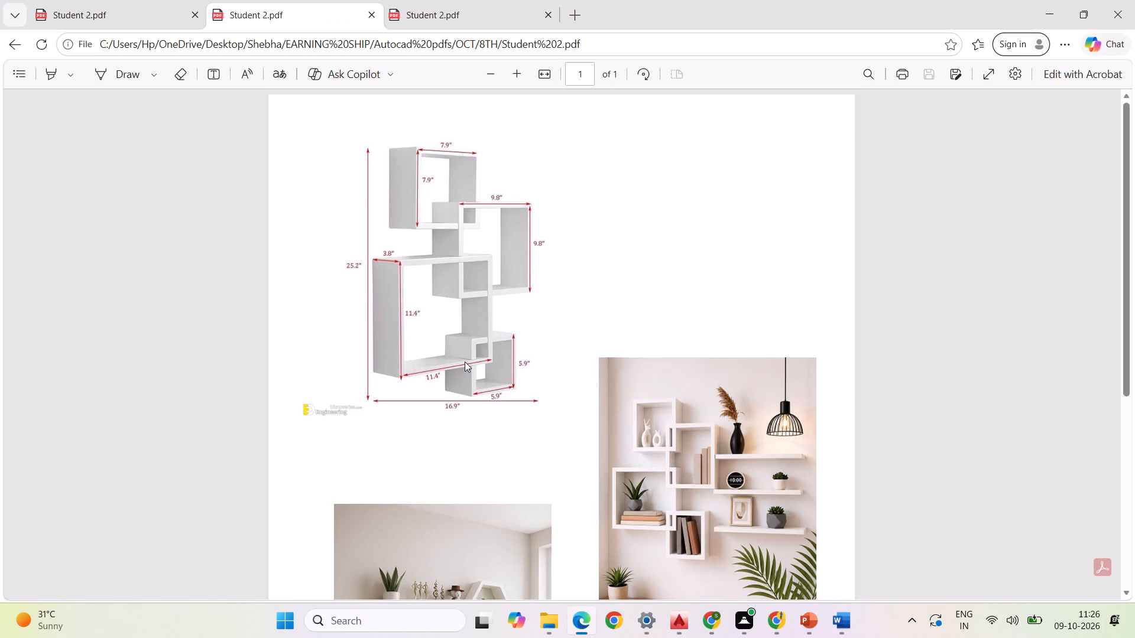
pyautogui.hotkey('alt', 'Tab')
pyautogui.press('Escape')
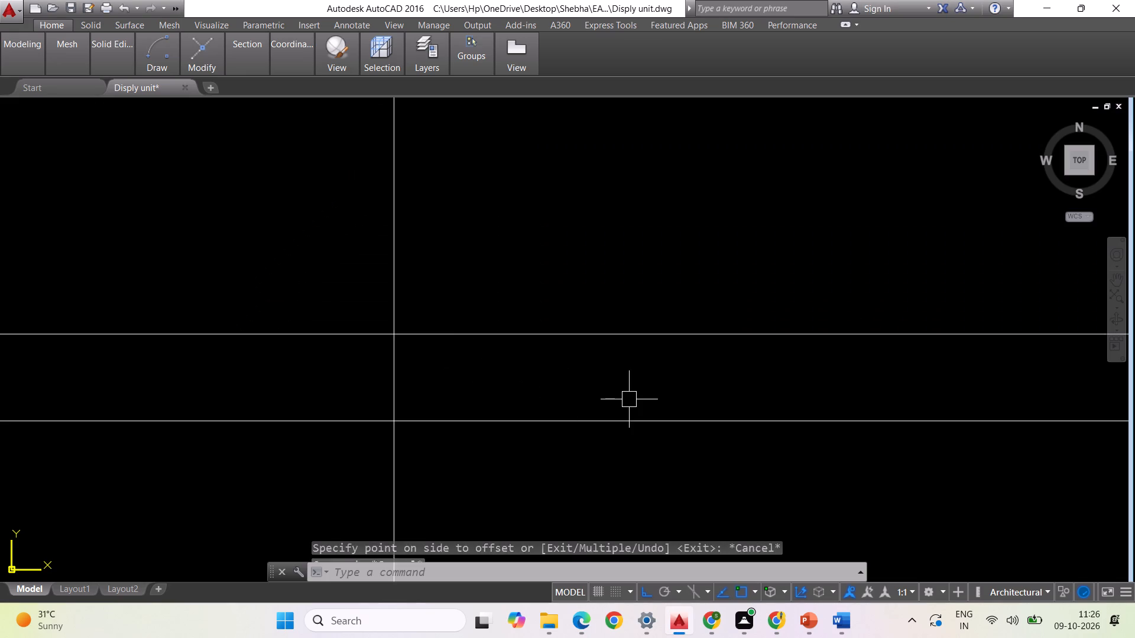
pyautogui.press('o')
pyautogui.press('Return')
pyautogui.press('1')
pyautogui.write('6.9"')
pyautogui.press('Return')
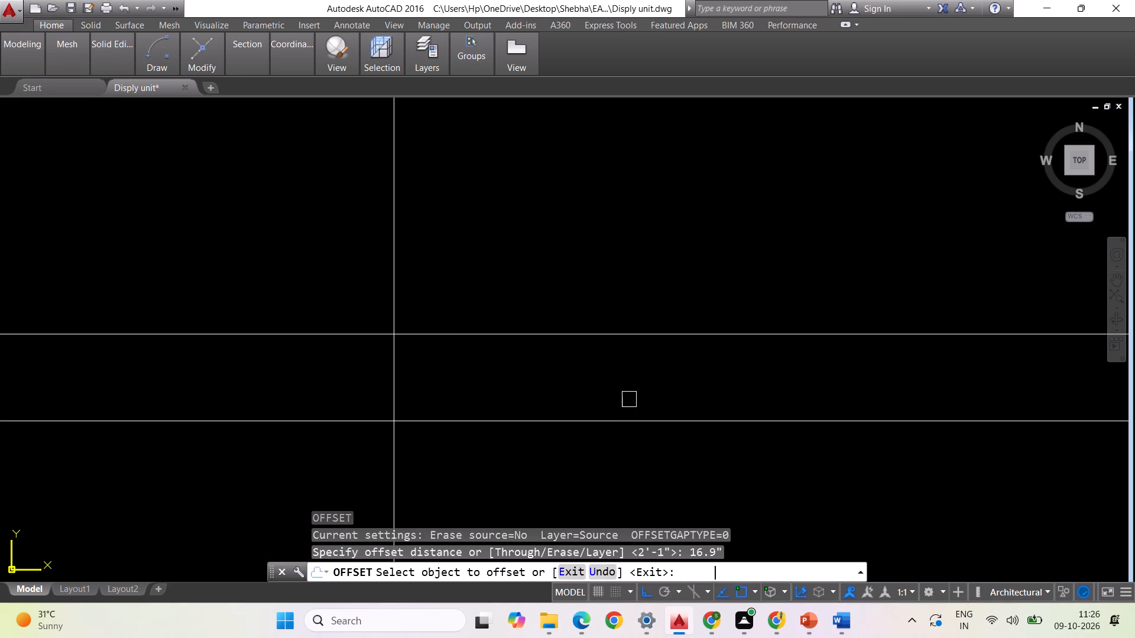
pyautogui.click(398, 360)
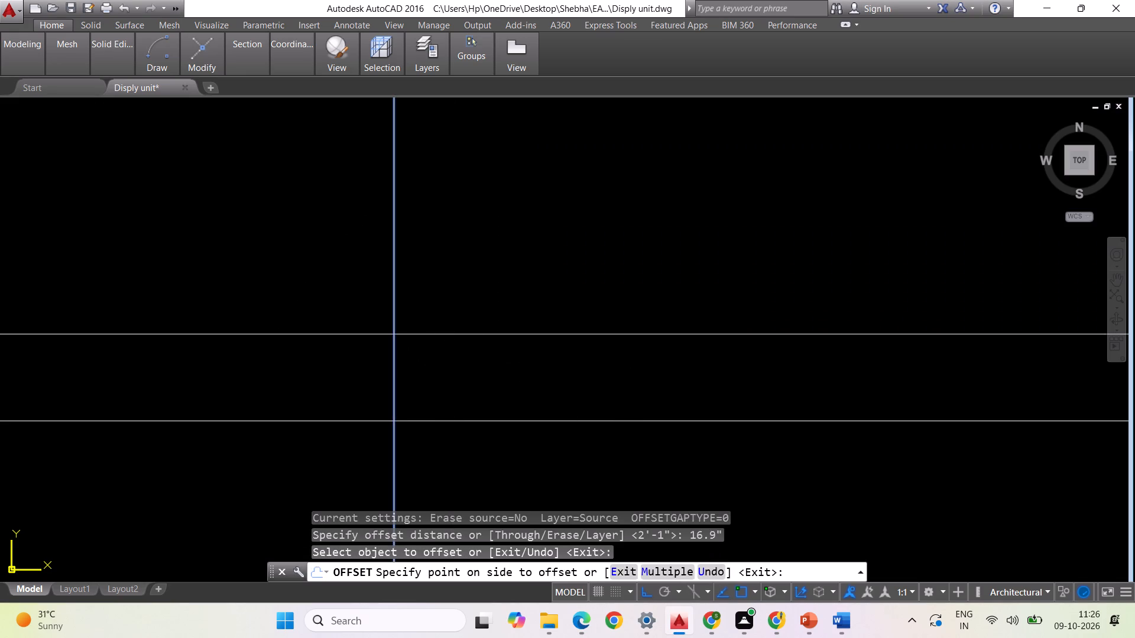
pyautogui.click(529, 371)
pyautogui.press('Escape')
pyautogui.press('Escape')
pyautogui.press('Escape')
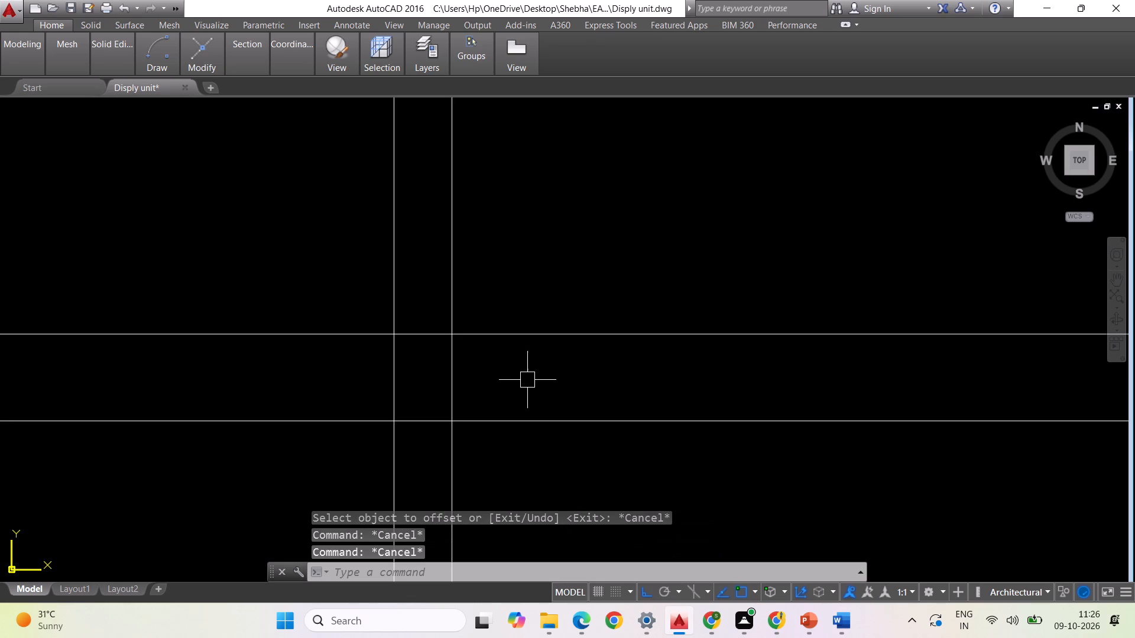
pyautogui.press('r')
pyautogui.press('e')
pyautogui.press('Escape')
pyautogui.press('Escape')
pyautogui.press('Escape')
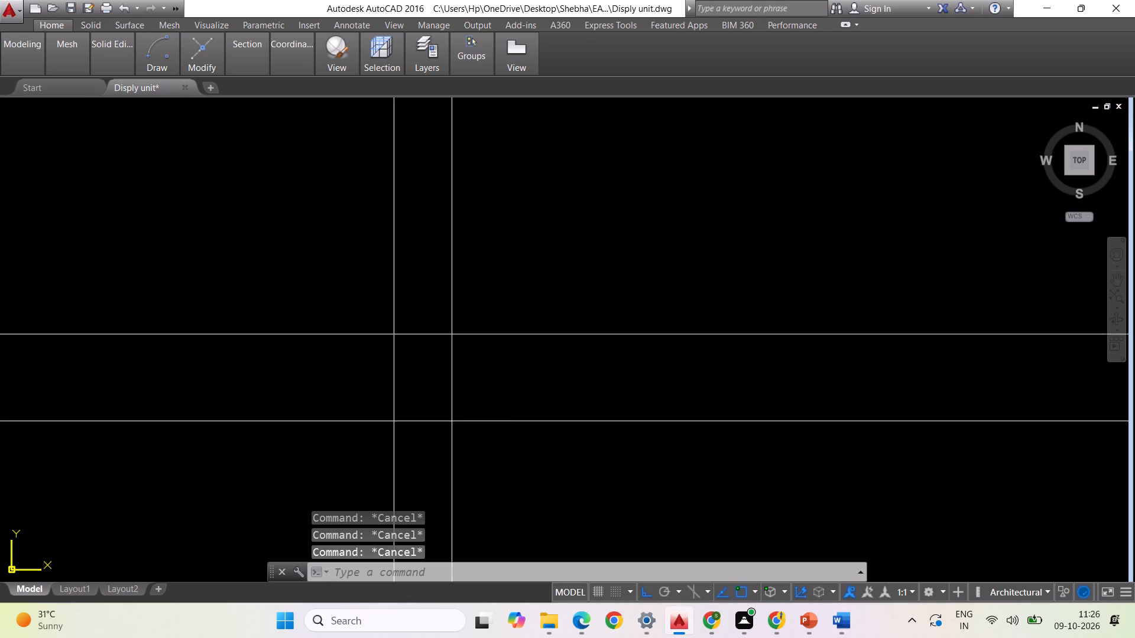
# Trim all construction line ends outside the crossing area to leave a closed rectangular outline for the shelf unit.
pyautogui.write('tr')
pyautogui.press('Return')
pyautogui.press('Return')
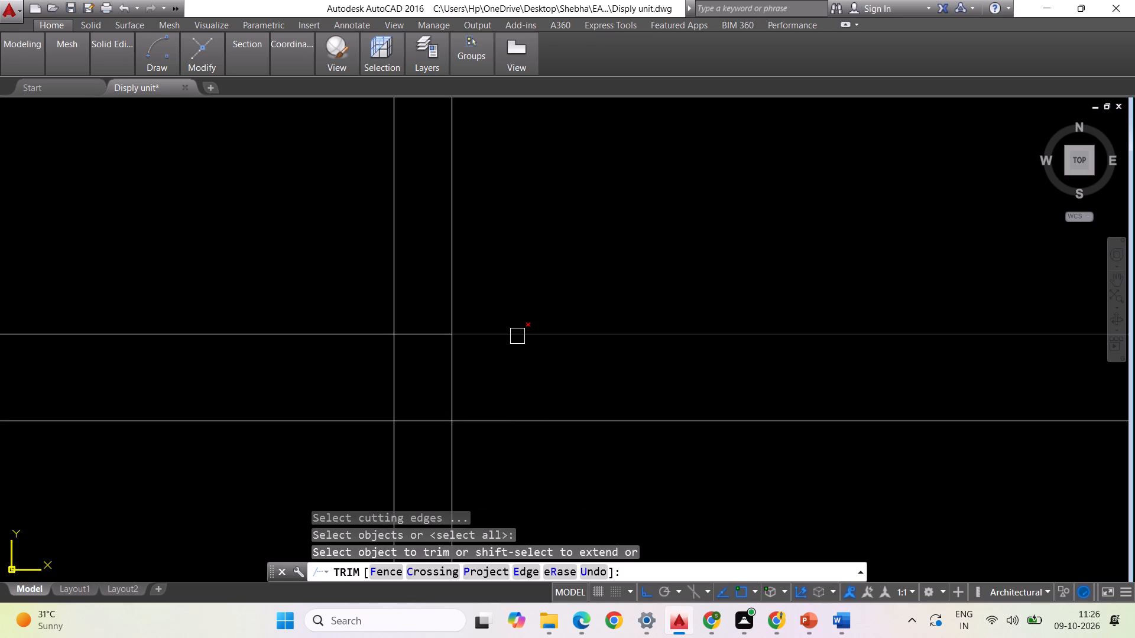
pyautogui.click(517, 336)
pyautogui.click(449, 274)
pyautogui.click(396, 268)
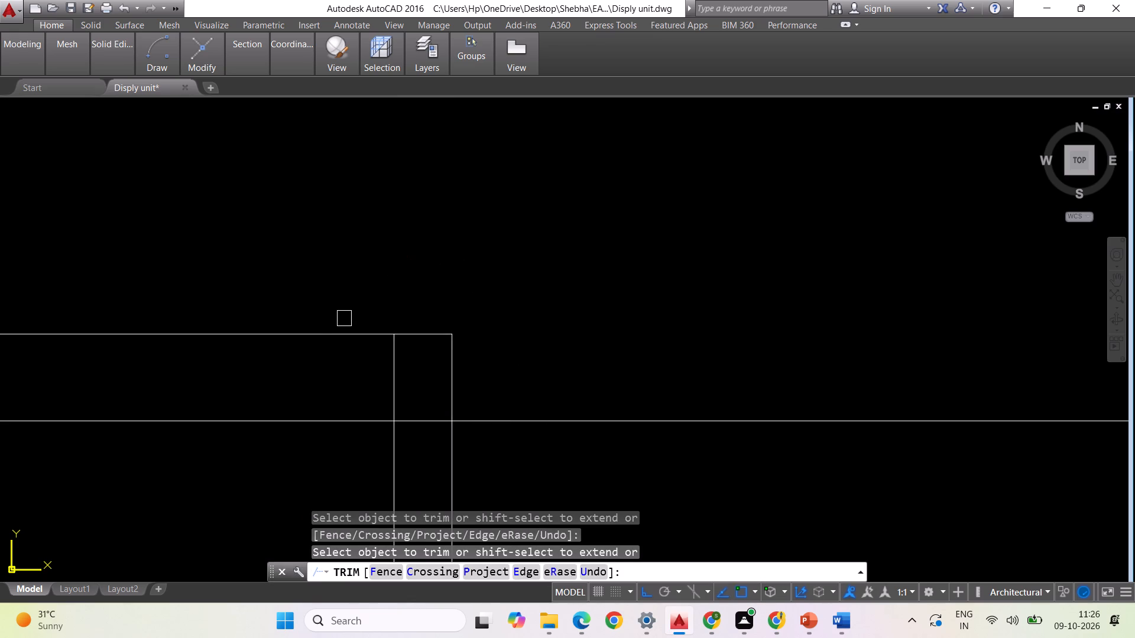
pyautogui.click(339, 330)
pyautogui.click(325, 416)
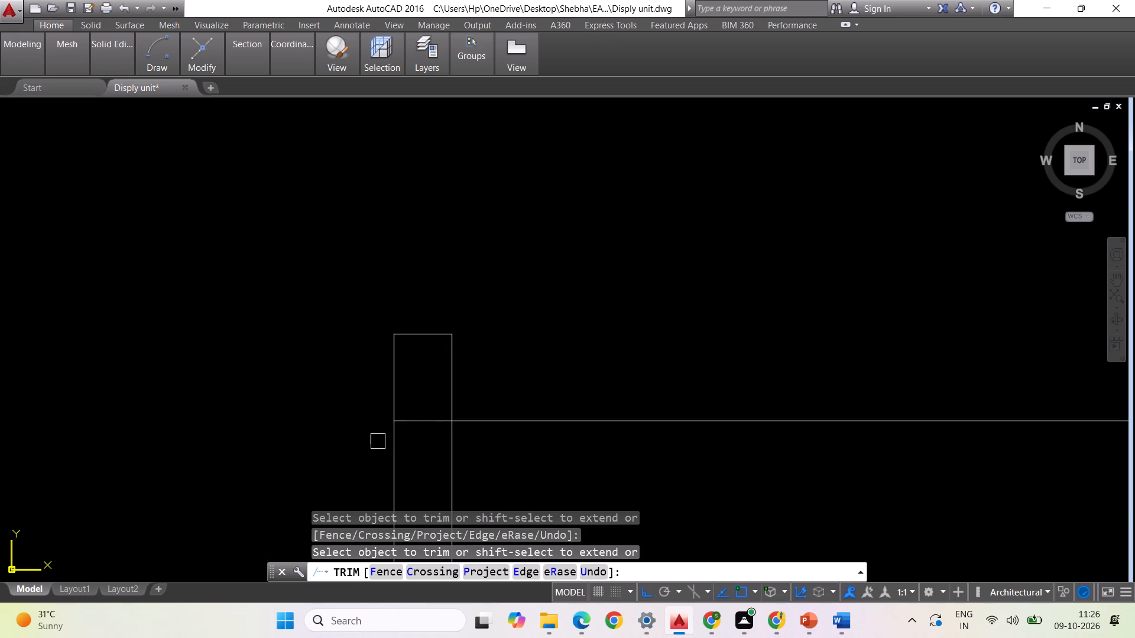
pyautogui.click(388, 446)
pyautogui.click(446, 455)
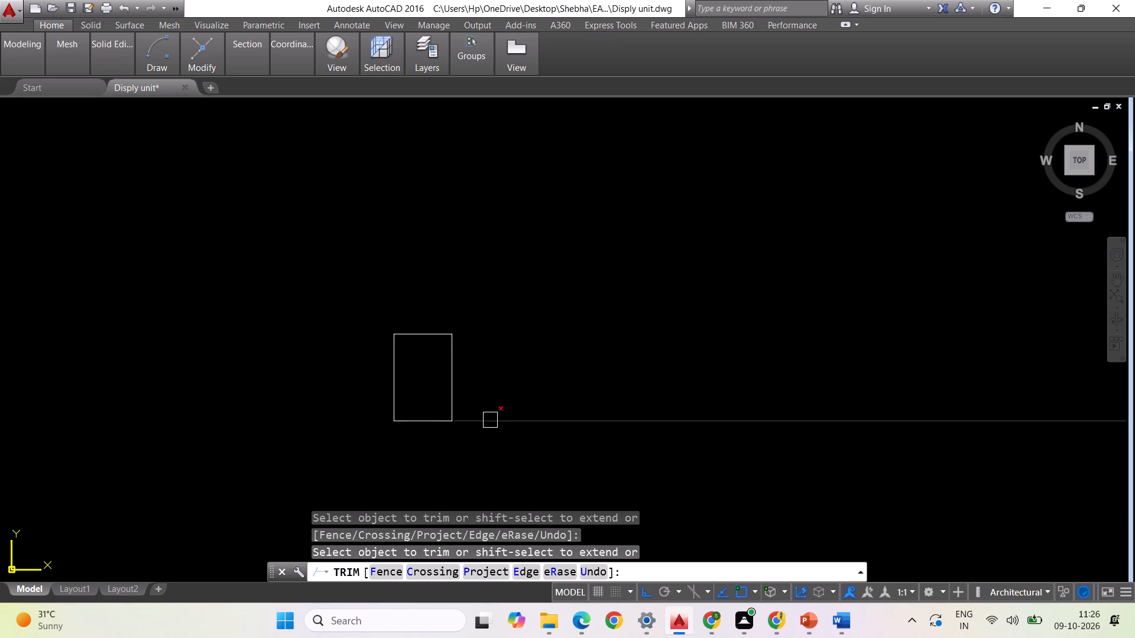
pyautogui.click(490, 420)
pyautogui.press('Escape')
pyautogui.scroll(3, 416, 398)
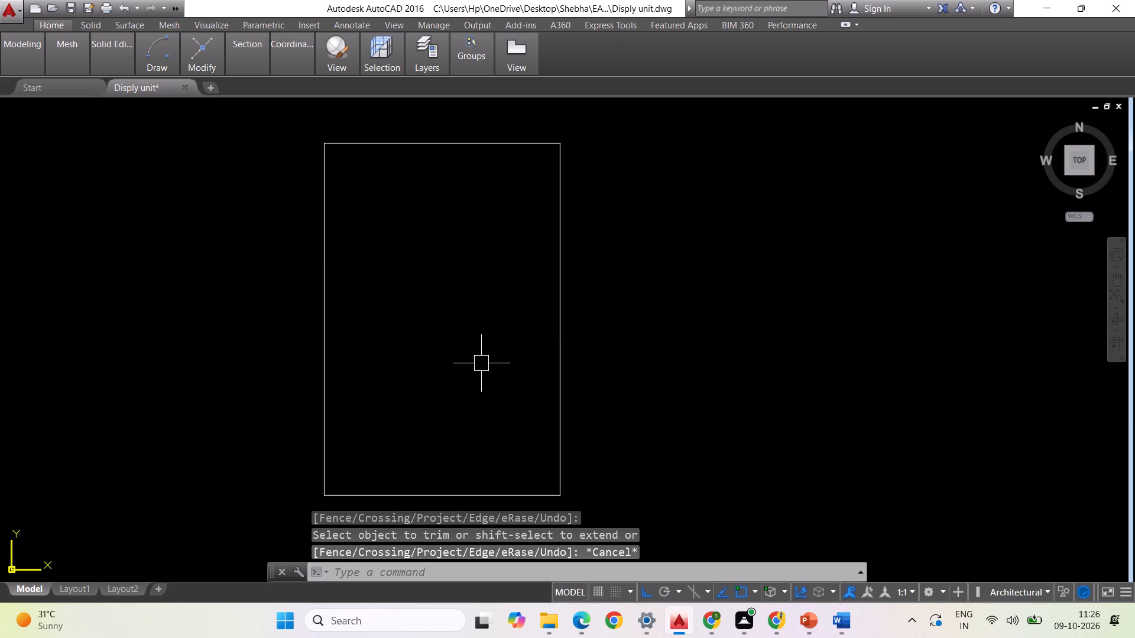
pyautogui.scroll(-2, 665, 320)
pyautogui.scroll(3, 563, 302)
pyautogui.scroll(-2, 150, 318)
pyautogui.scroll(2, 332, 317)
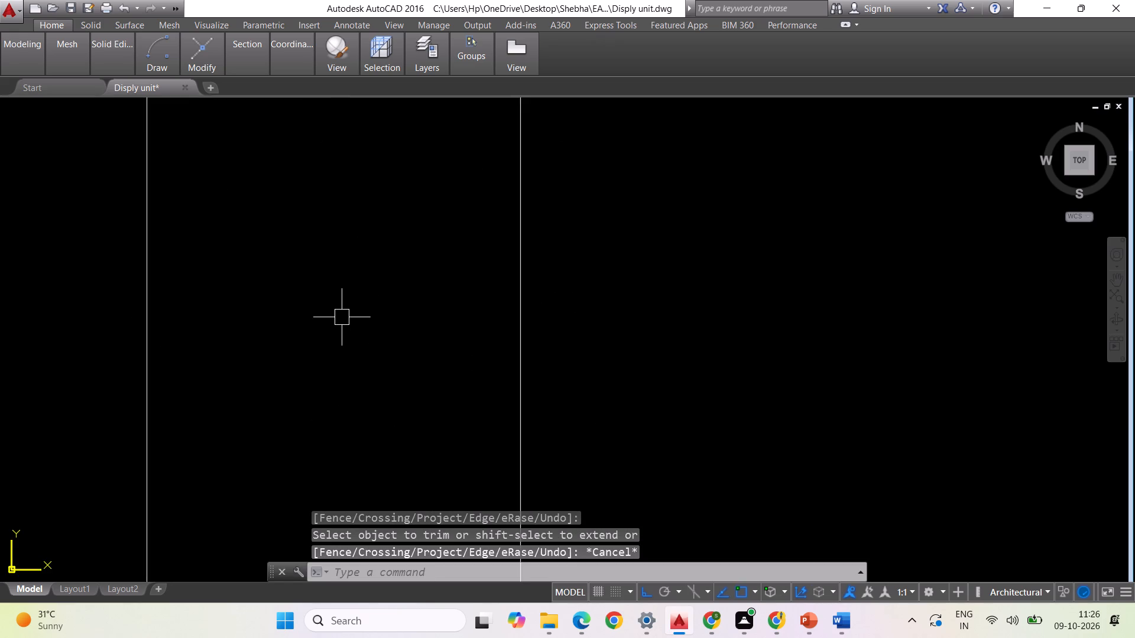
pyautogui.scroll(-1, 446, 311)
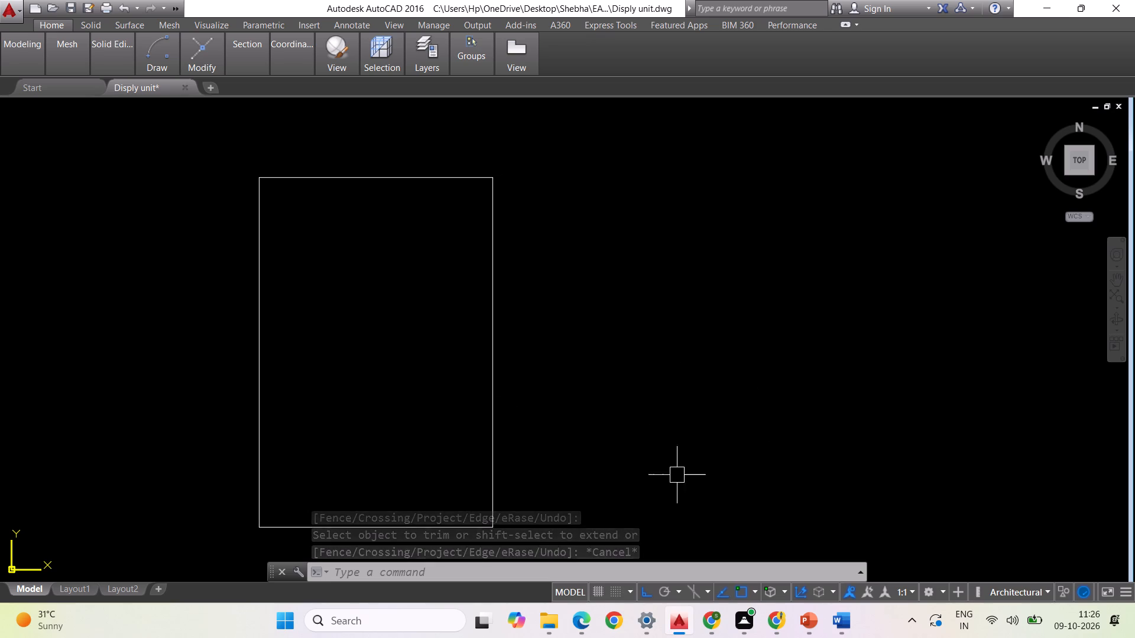
# Switch to the Student 2 PDF and capture a screenshot covering the dimensioned shelf drawing and the wall shelf photo.
pyautogui.hotkey('alt', 'Tab')
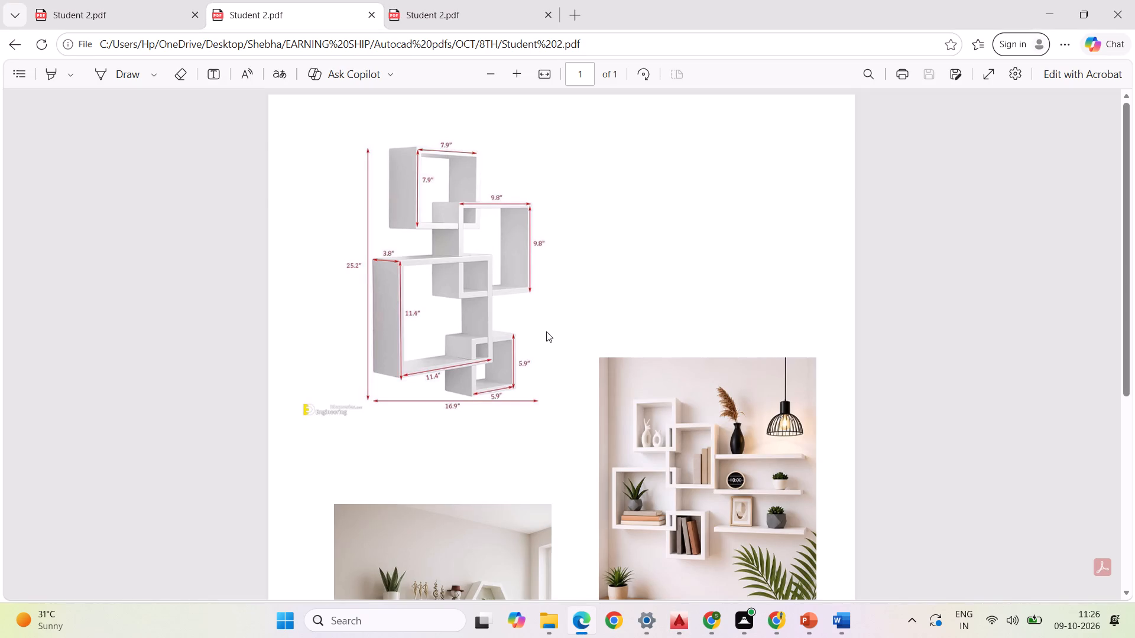
pyautogui.scroll(-1, 547, 339)
pyautogui.scroll(1, 547, 339)
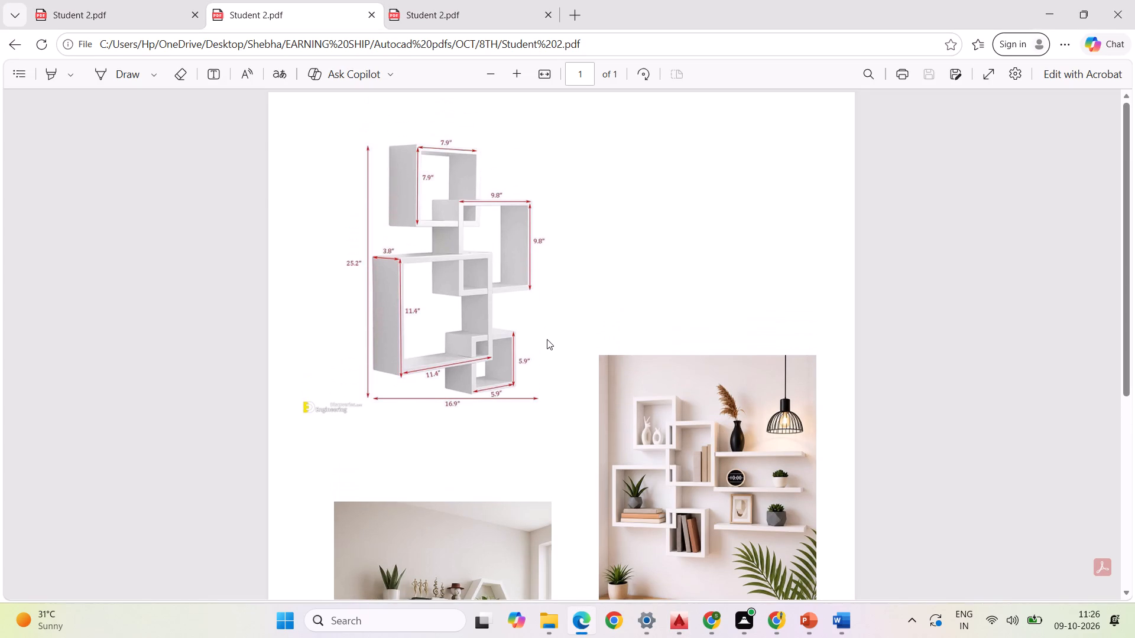
pyautogui.press('Print')
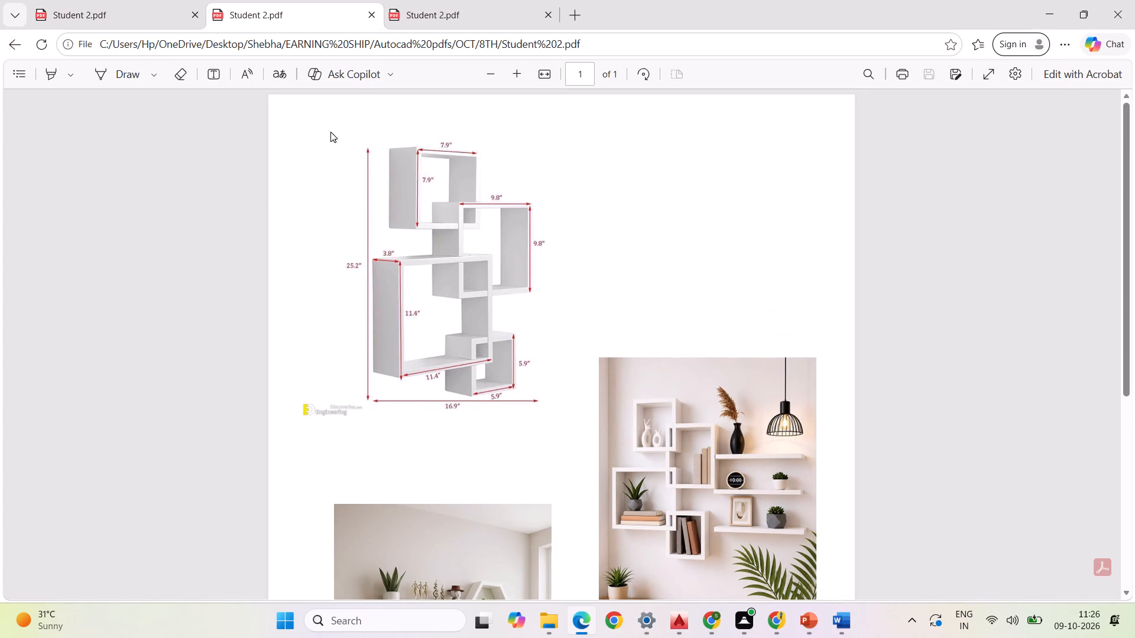
pyautogui.moveTo(316, 126); pyautogui.dragTo(776, 544)
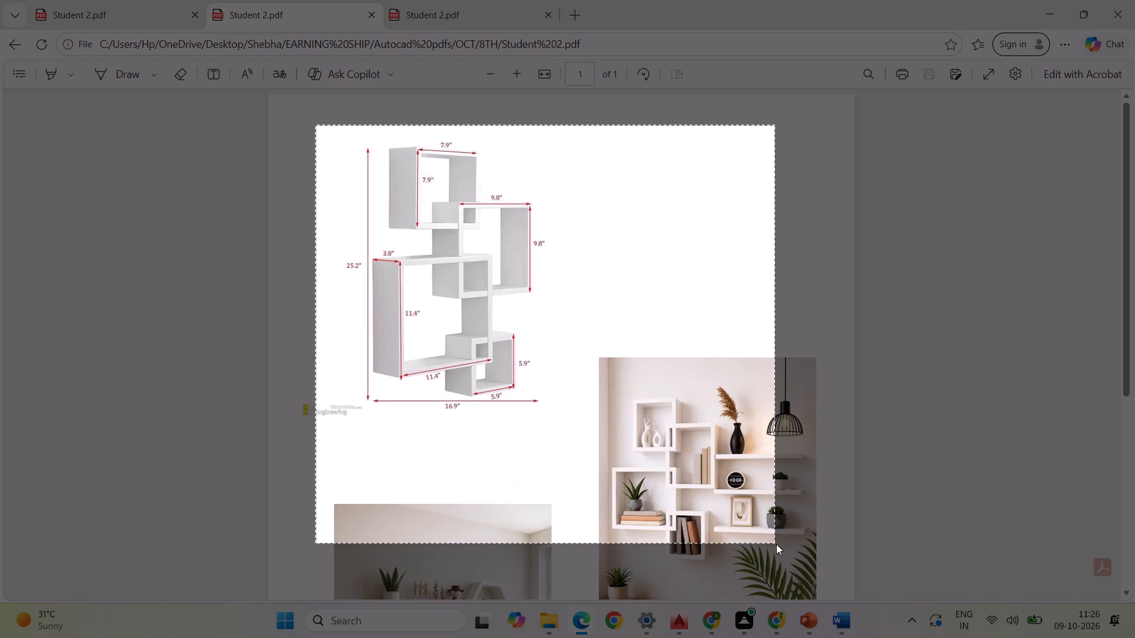
pyautogui.moveTo(776, 544); pyautogui.dragTo(831, 569)
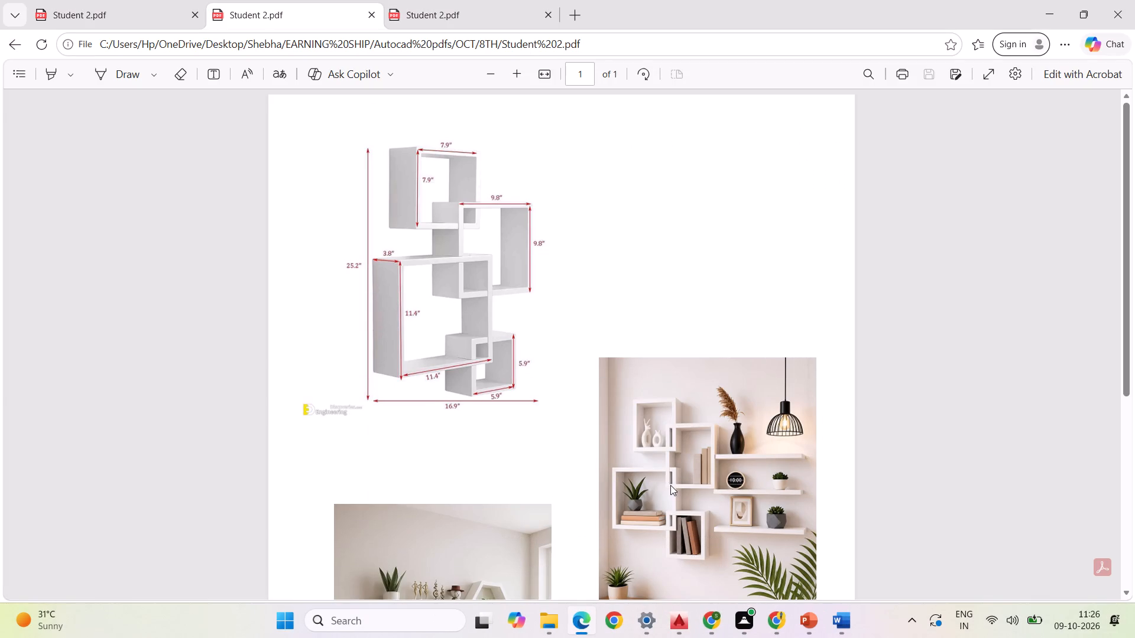
# Switch back to AutoCAD and paste the captured image to the left of the rectangular outline.
pyautogui.hotkey('alt', 'Tab')
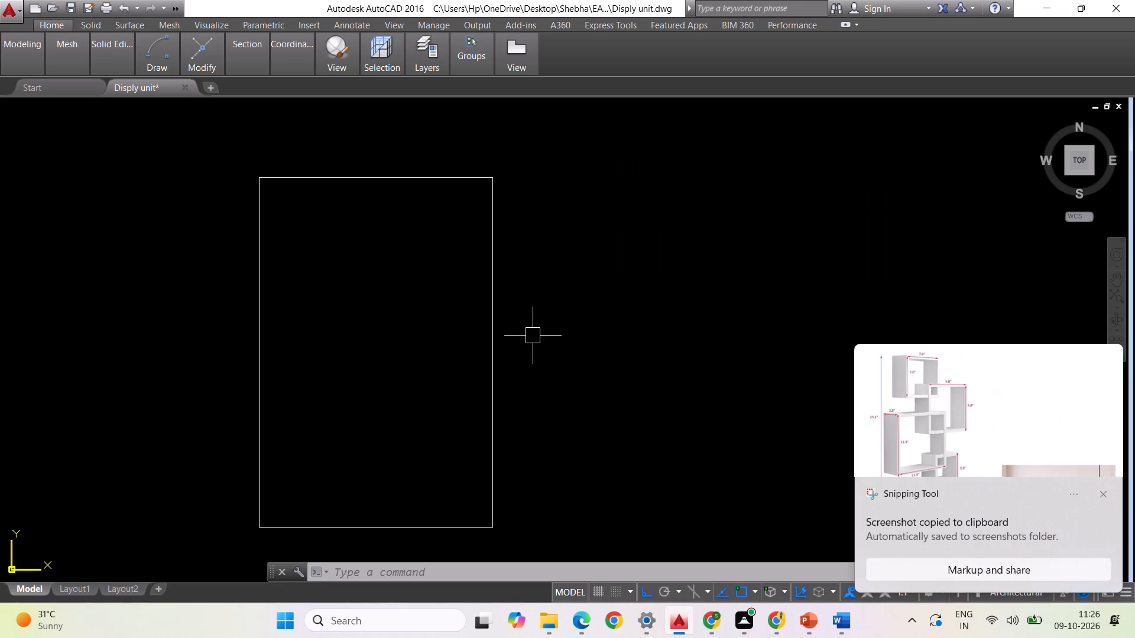
pyautogui.hotkey('ctrl', 'v')
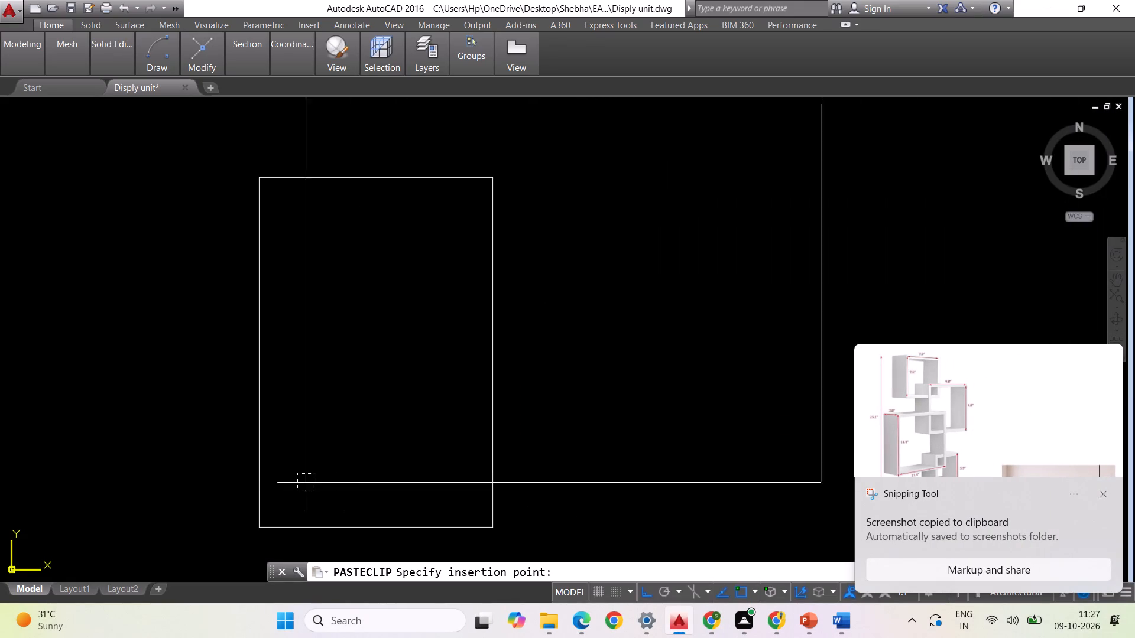
pyautogui.scroll(-1, 545, 495)
pyautogui.scroll(-1, 444, 439)
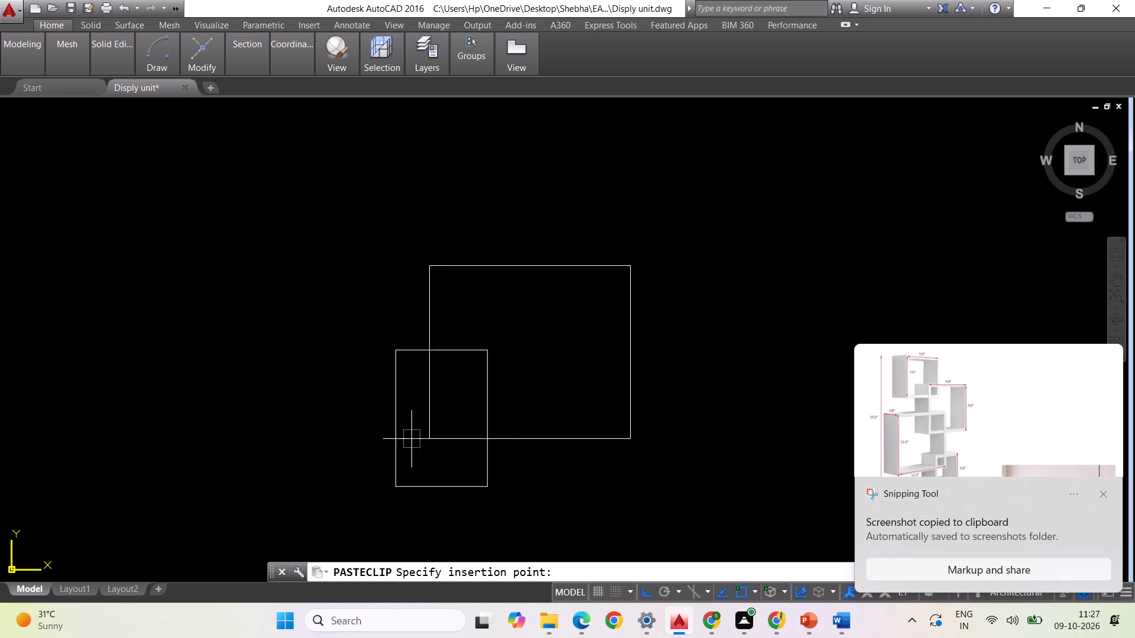
pyautogui.click(181, 488)
# Scale the pasted reference image down about its bottom-right corner, using the Reference option with its bottom edge as the reference length.
pyautogui.scroll(-1, 596, 320)
pyautogui.scroll(1, 441, 420)
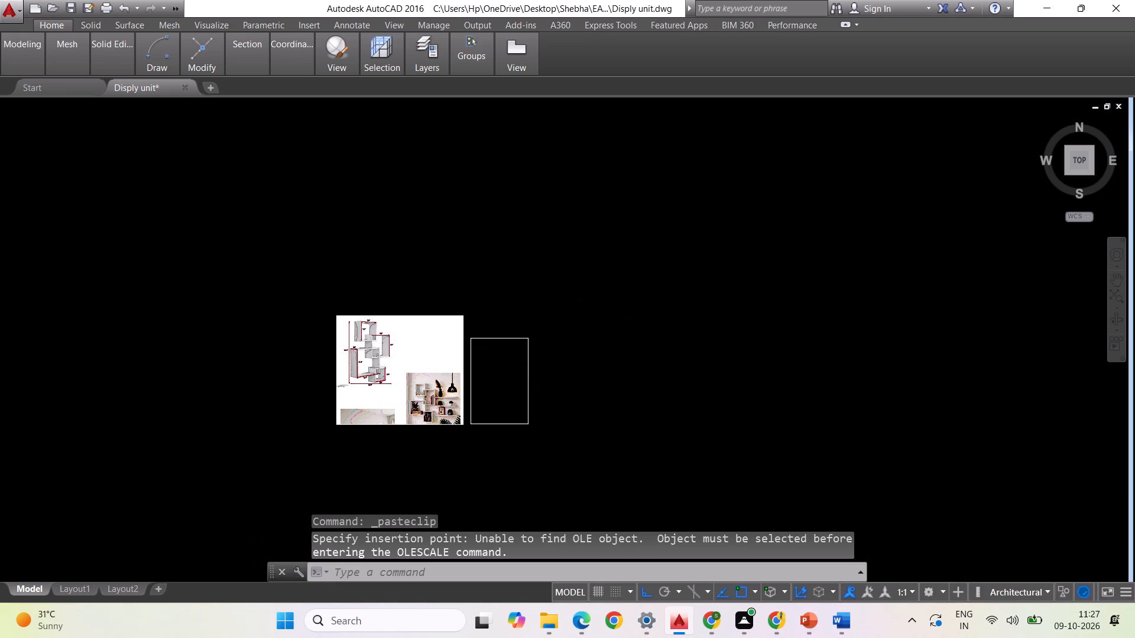
pyautogui.scroll(2, 441, 420)
pyautogui.click(469, 446)
pyautogui.write('scak')
pyautogui.press('BackSpace')
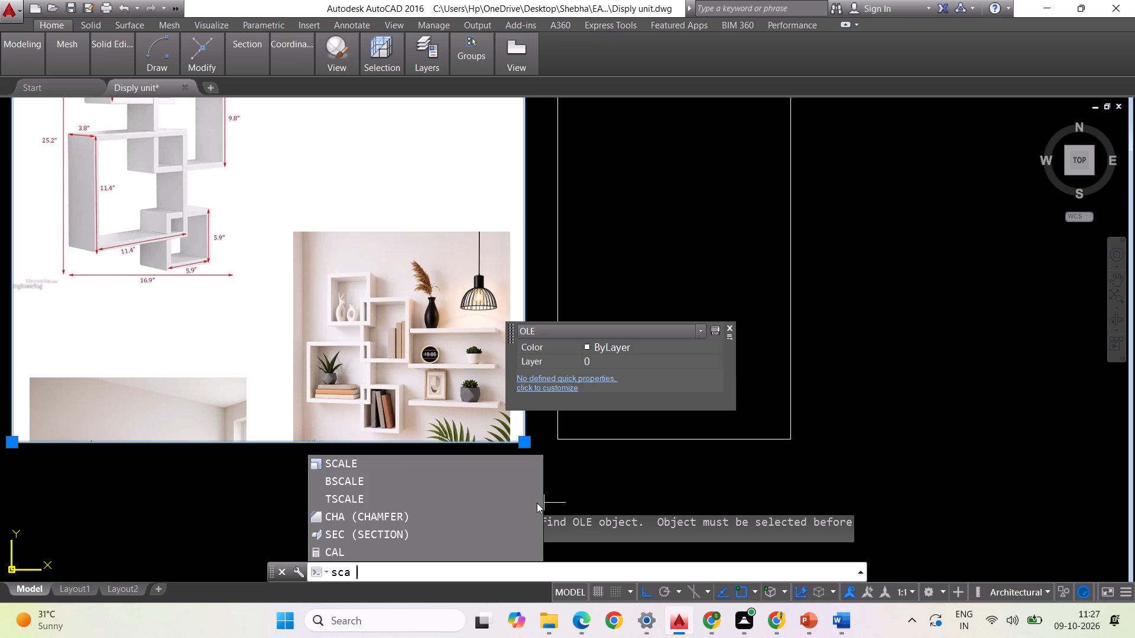
pyautogui.write('le')
pyautogui.press('Return')
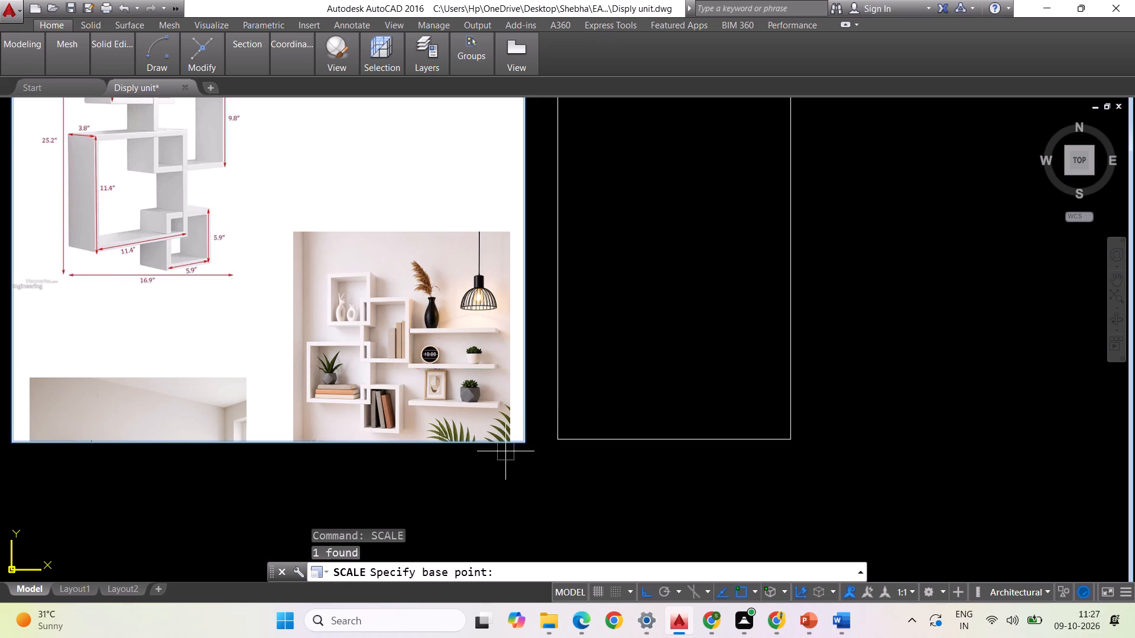
pyautogui.click(518, 444)
pyautogui.scroll(-1, 518, 444)
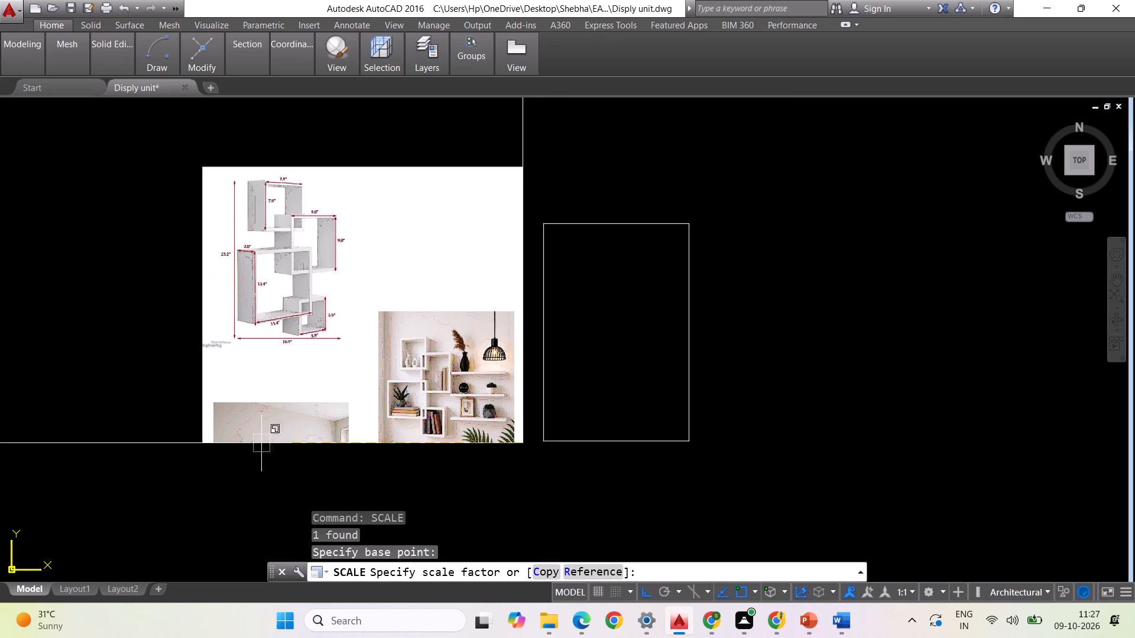
pyautogui.click(608, 571)
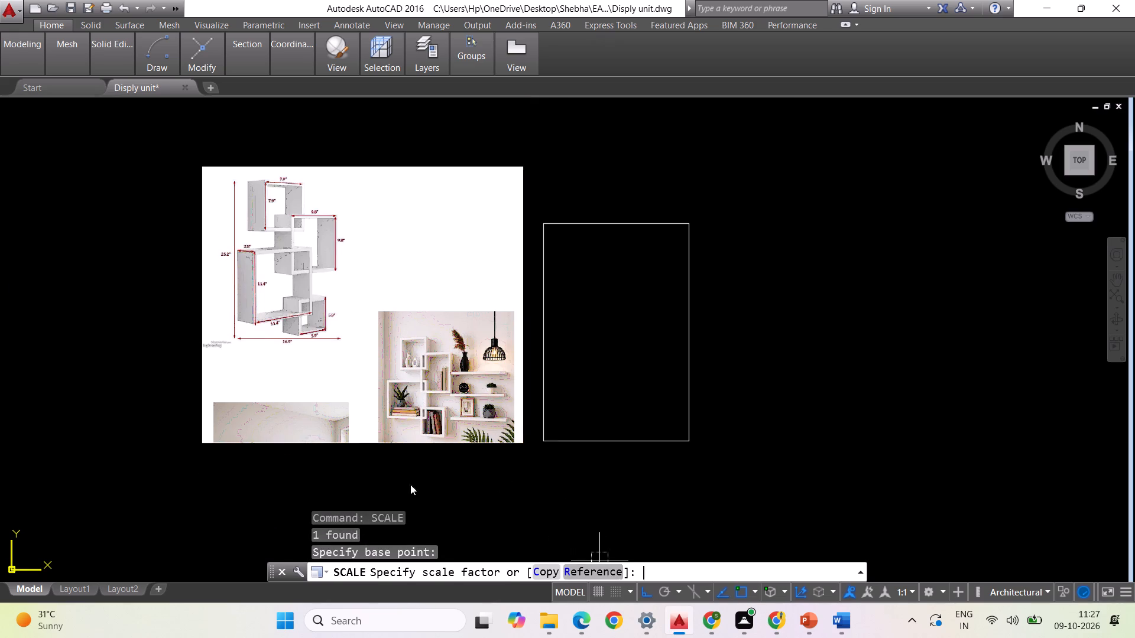
pyautogui.click(200, 442)
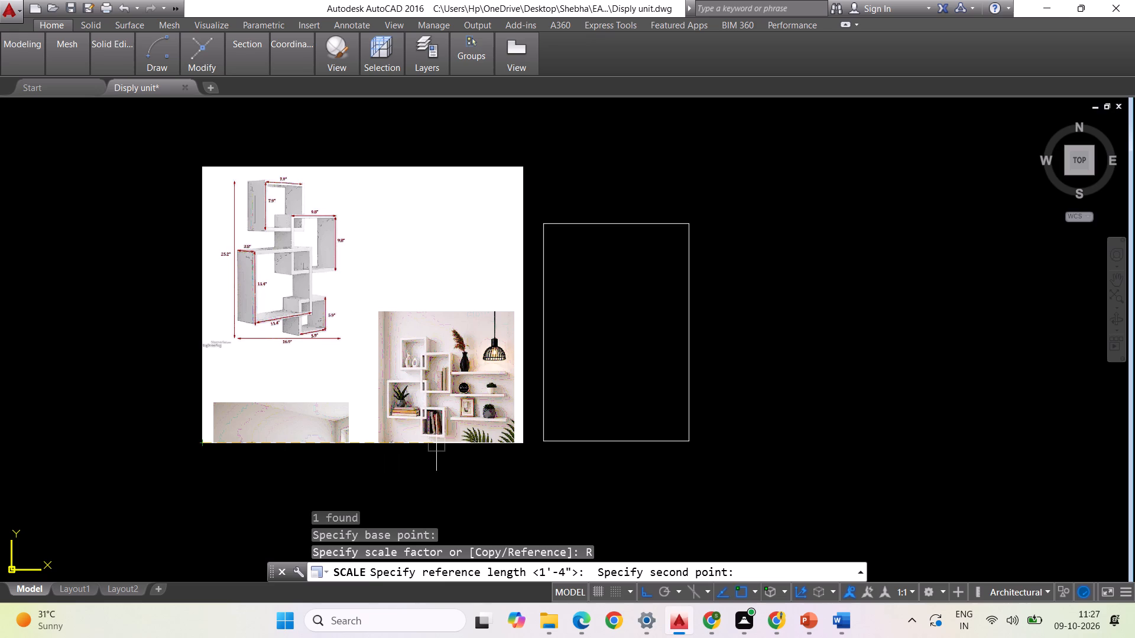
pyautogui.click(523, 437)
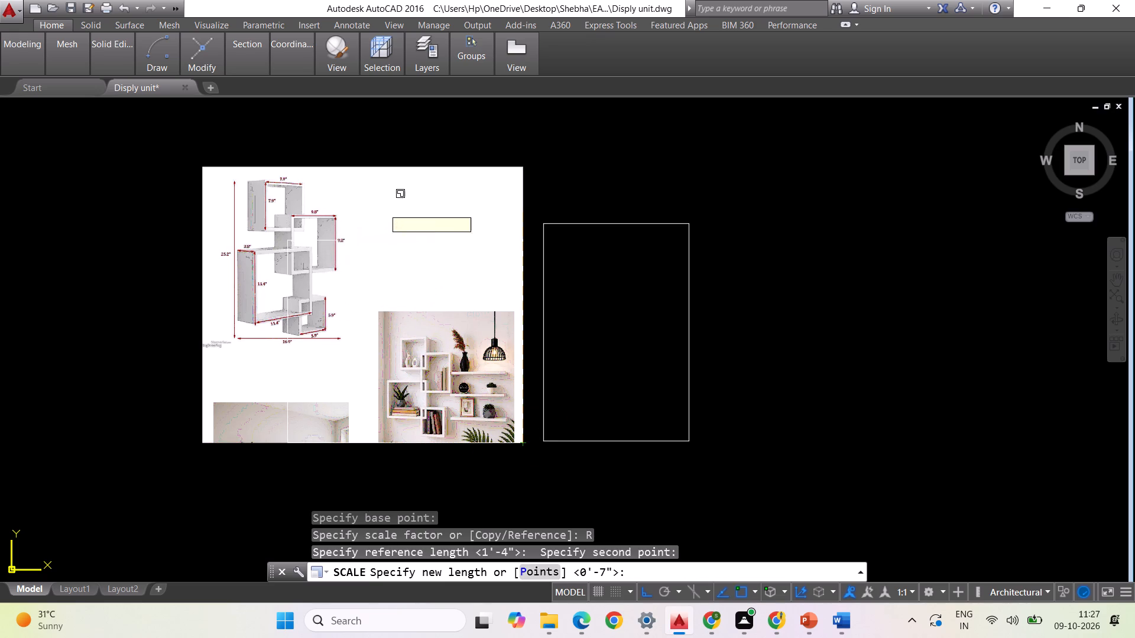
pyautogui.click(414, 209)
pyautogui.scroll(-2, 76, 258)
pyautogui.scroll(3, 177, 268)
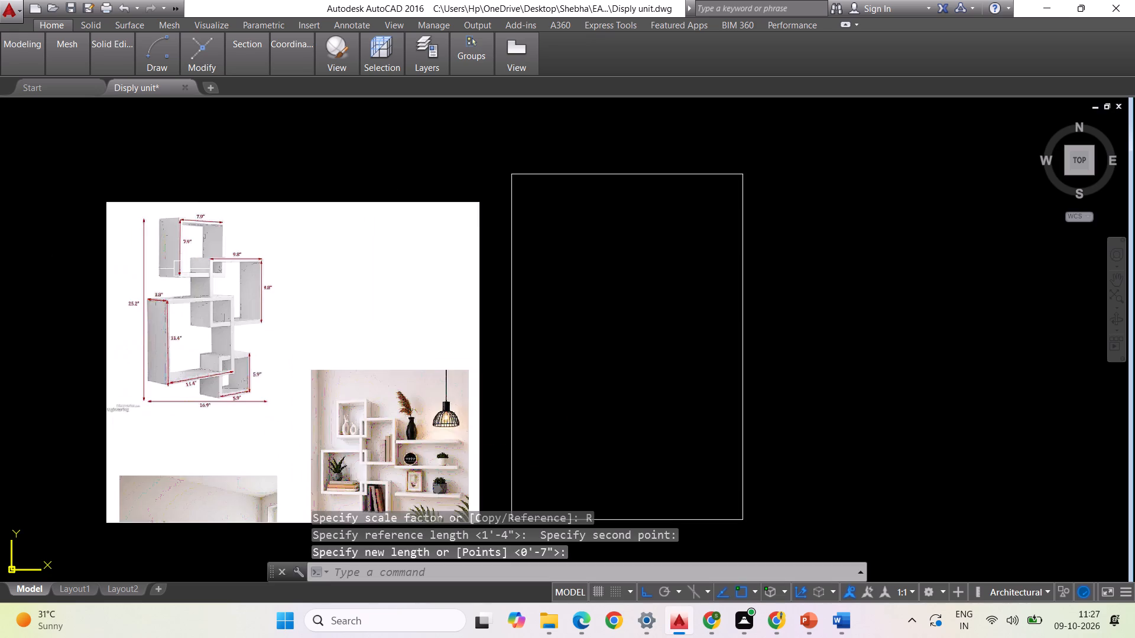
# Examine the box dimensions on the pasted shelf drawing beside the rectangular outline.
pyautogui.scroll(-1, 549, 269)
pyautogui.scroll(2, 567, 284)
pyautogui.scroll(-2, 567, 284)
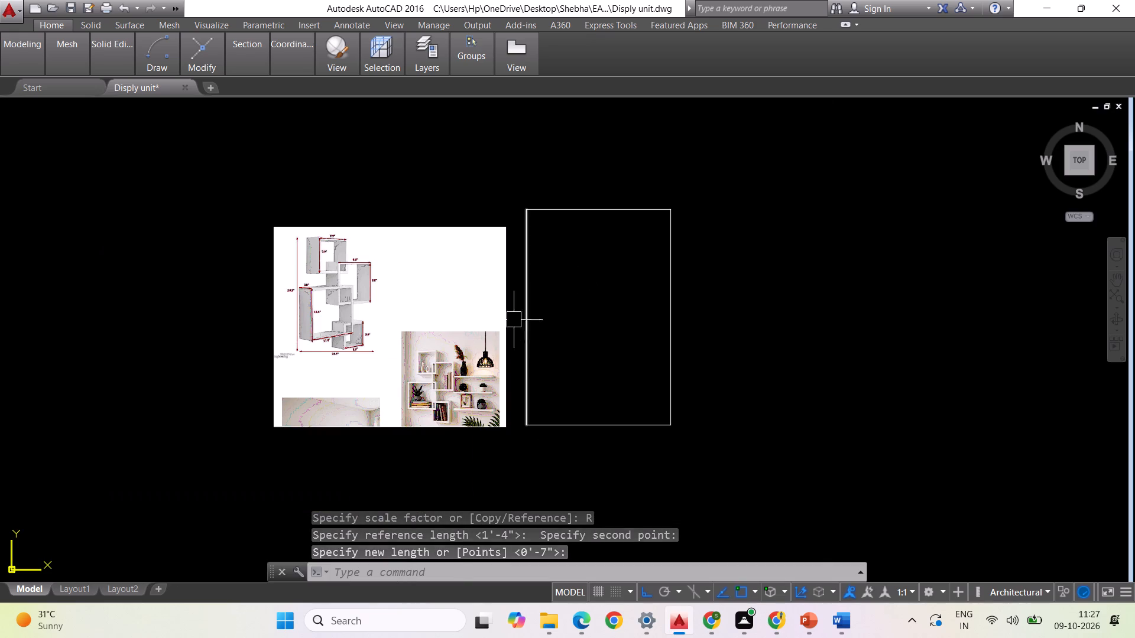
pyautogui.scroll(1, 466, 347)
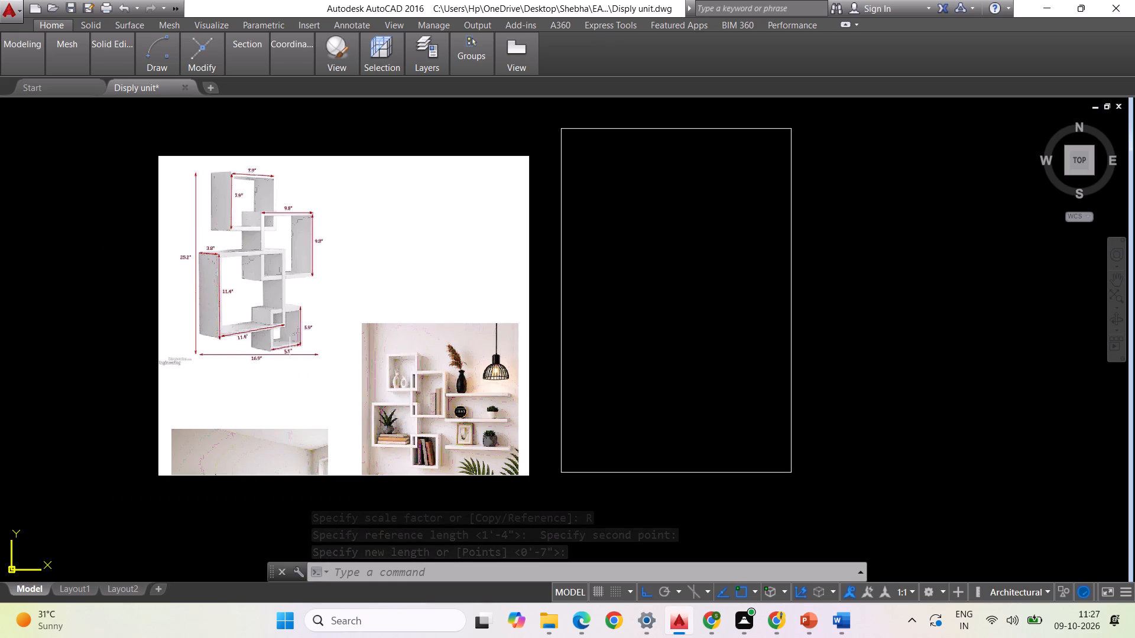
pyautogui.scroll(-1, 290, 366)
pyautogui.scroll(2, 291, 350)
pyautogui.scroll(-1, 174, 374)
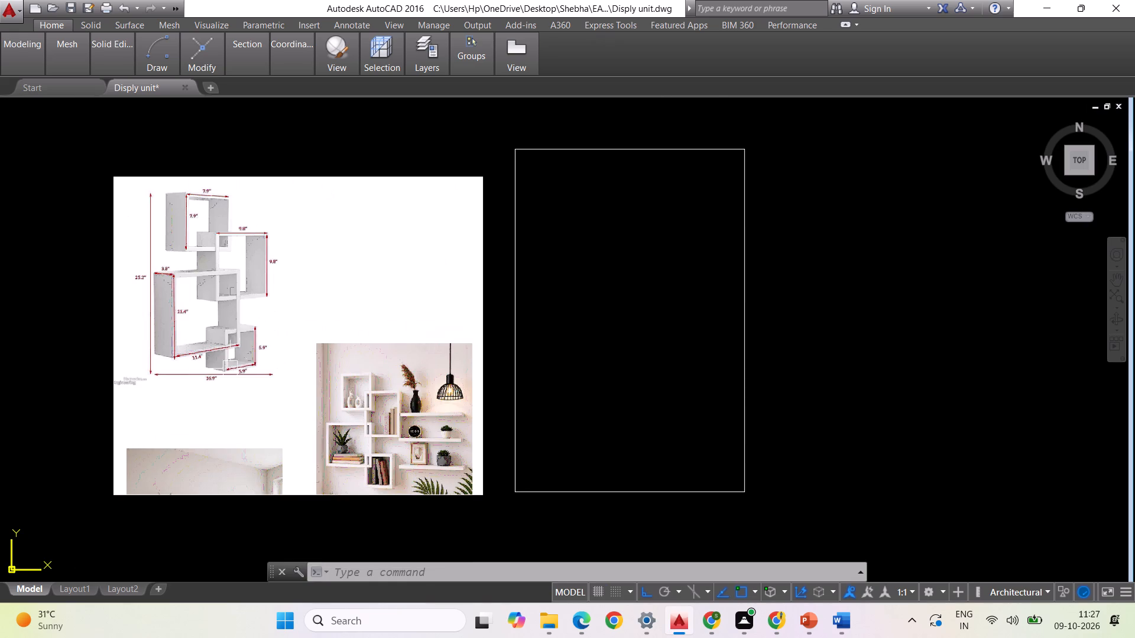
pyautogui.scroll(1, 248, 379)
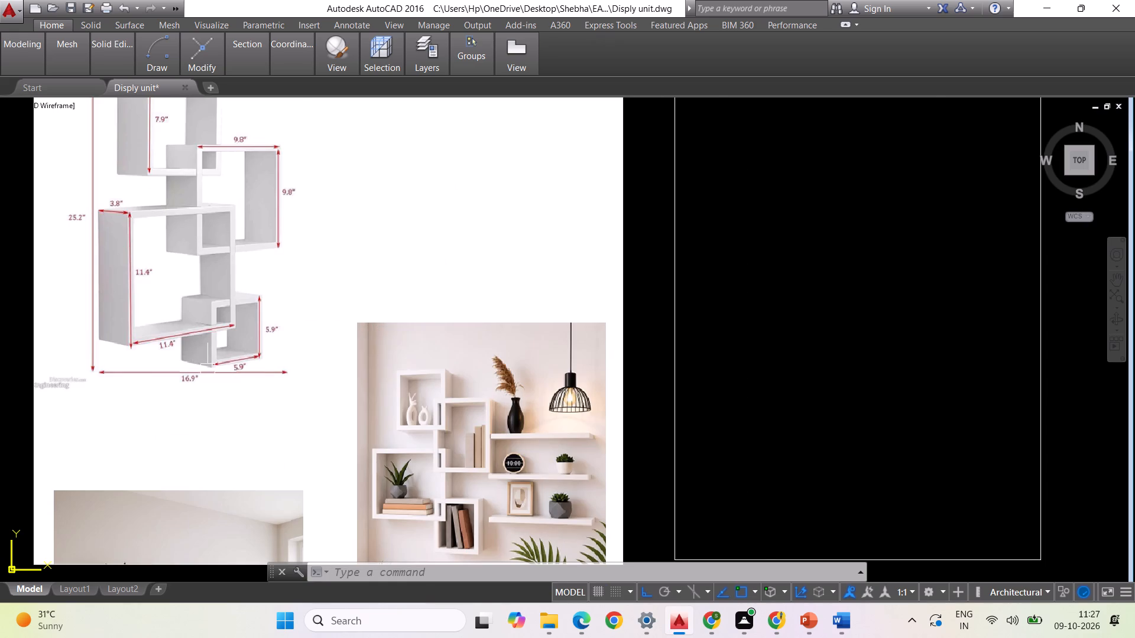
pyautogui.scroll(1, 238, 372)
pyautogui.scroll(-2, 121, 366)
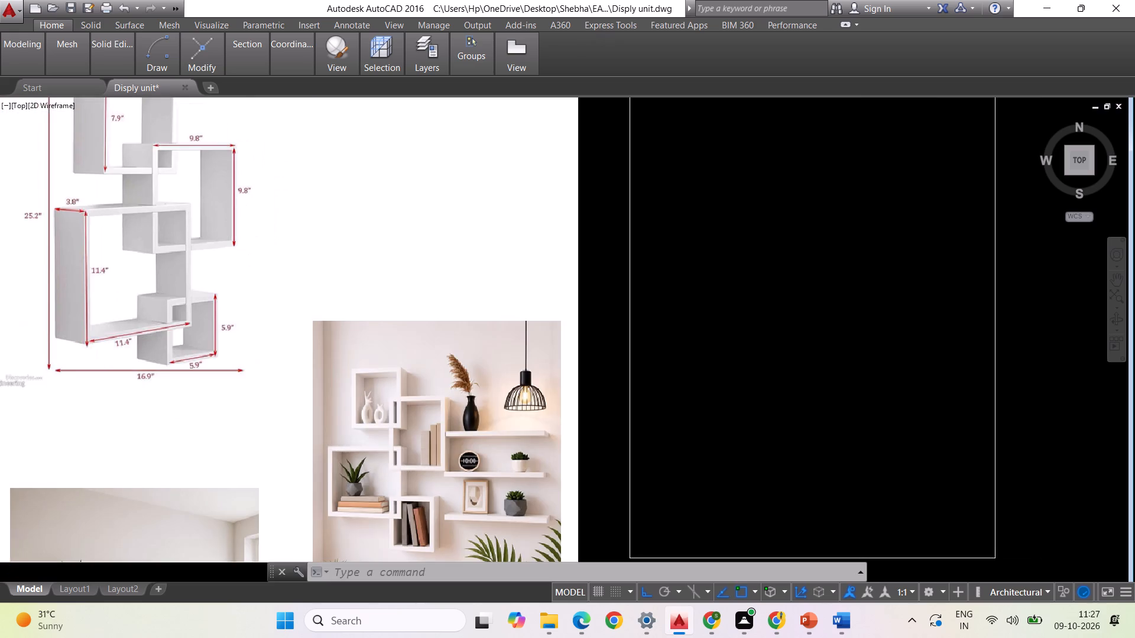
# Draw a rectangle in the lower part of the shelf outline, entering 5.9" for its first corner.
pyautogui.press('Escape')
pyautogui.write('rec')
pyautogui.press('Return')
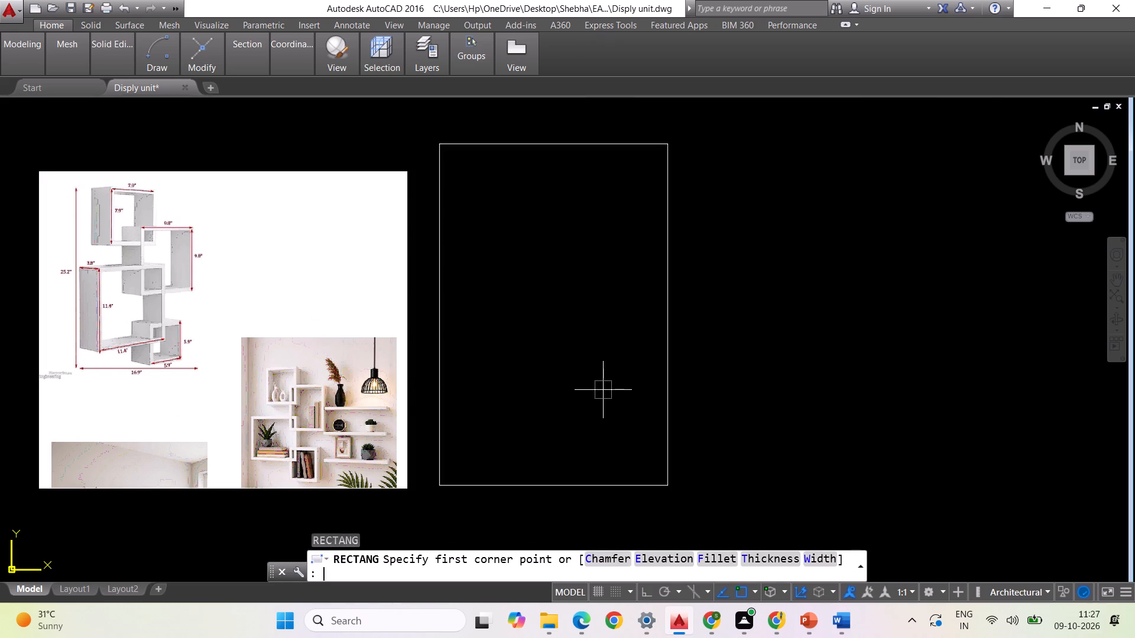
pyautogui.press('Escape')
pyautogui.press('Escape')
pyautogui.write('rec')
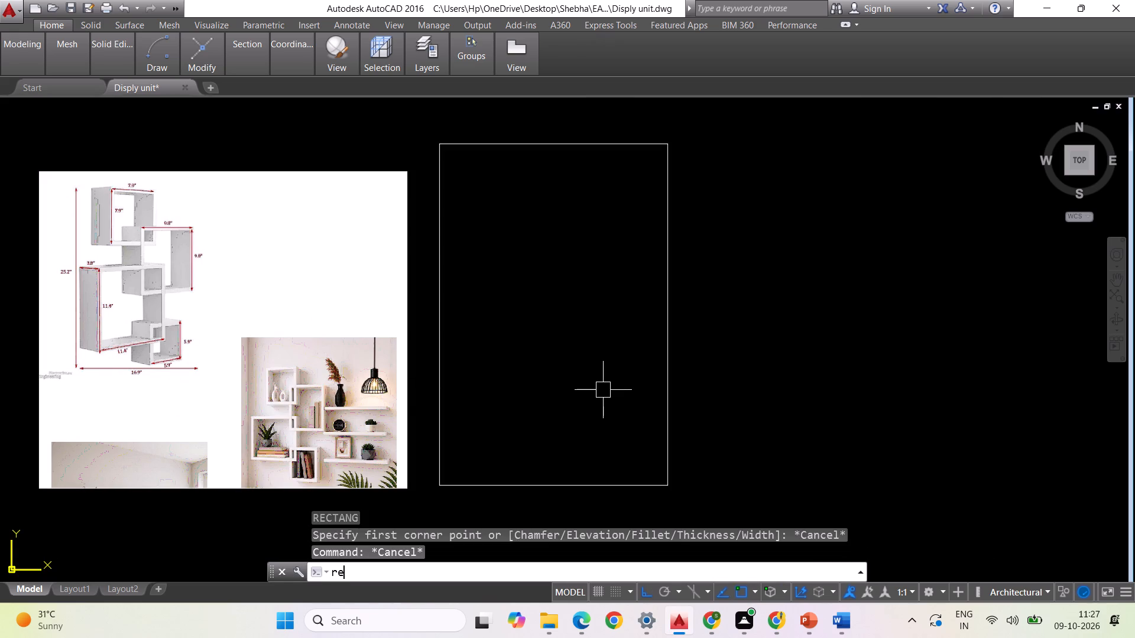
pyautogui.press('Return')
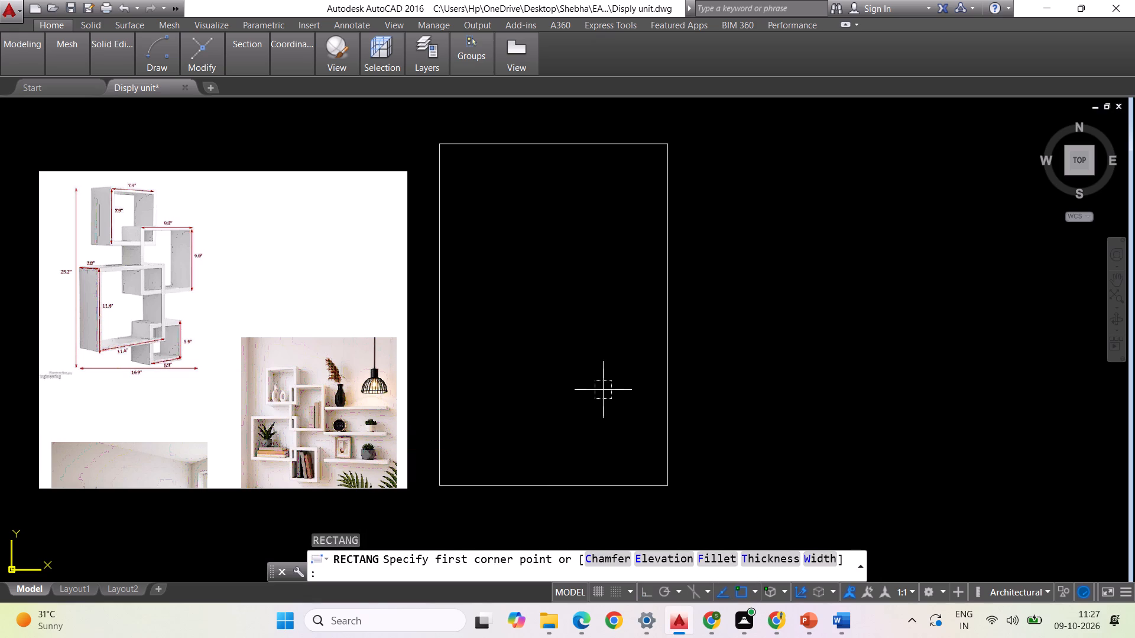
pyautogui.write('5.9"')
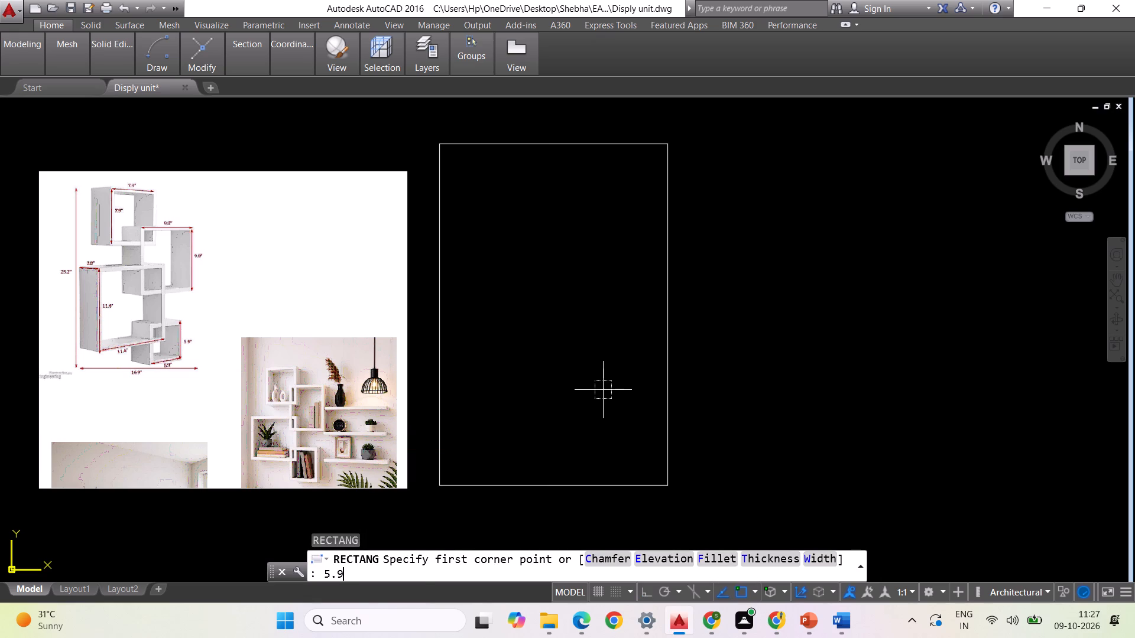
pyautogui.press('Return')
pyautogui.click(603, 390)
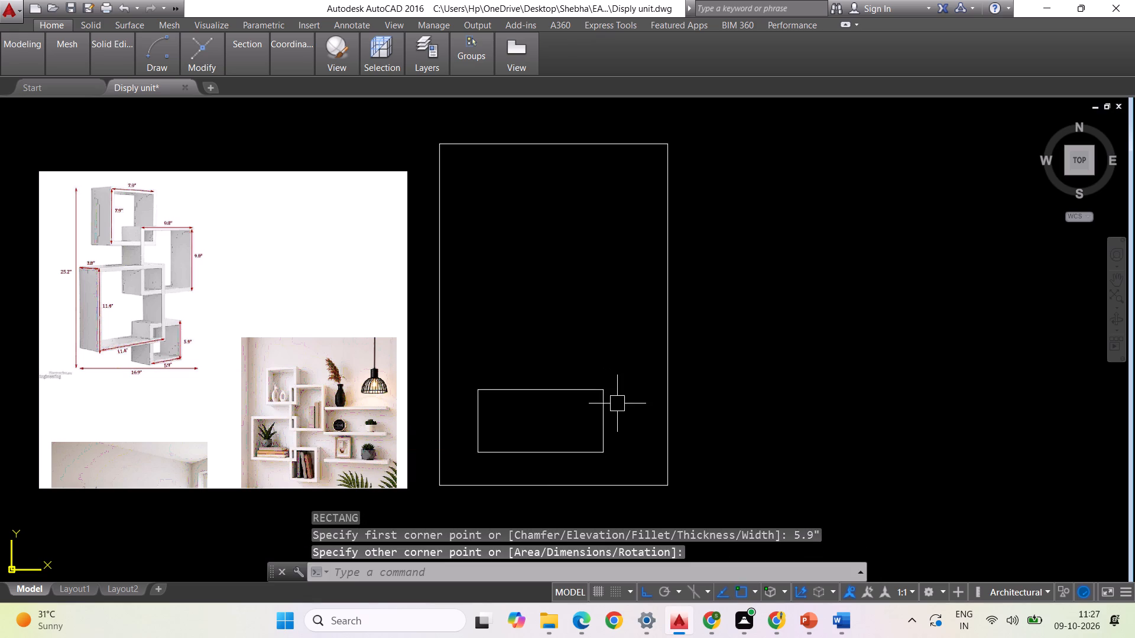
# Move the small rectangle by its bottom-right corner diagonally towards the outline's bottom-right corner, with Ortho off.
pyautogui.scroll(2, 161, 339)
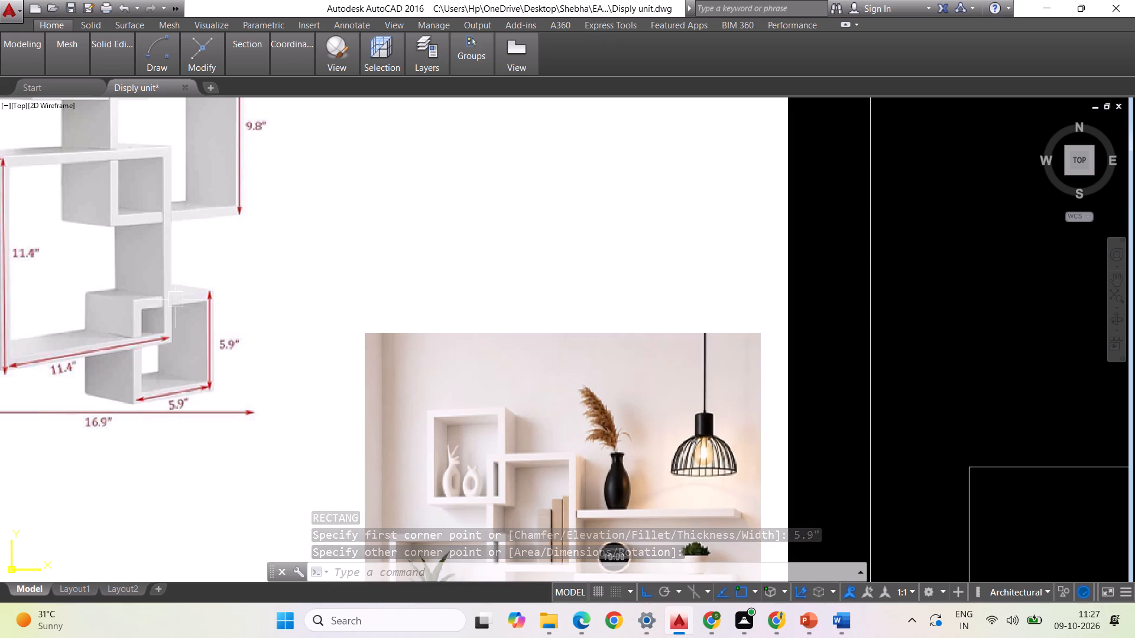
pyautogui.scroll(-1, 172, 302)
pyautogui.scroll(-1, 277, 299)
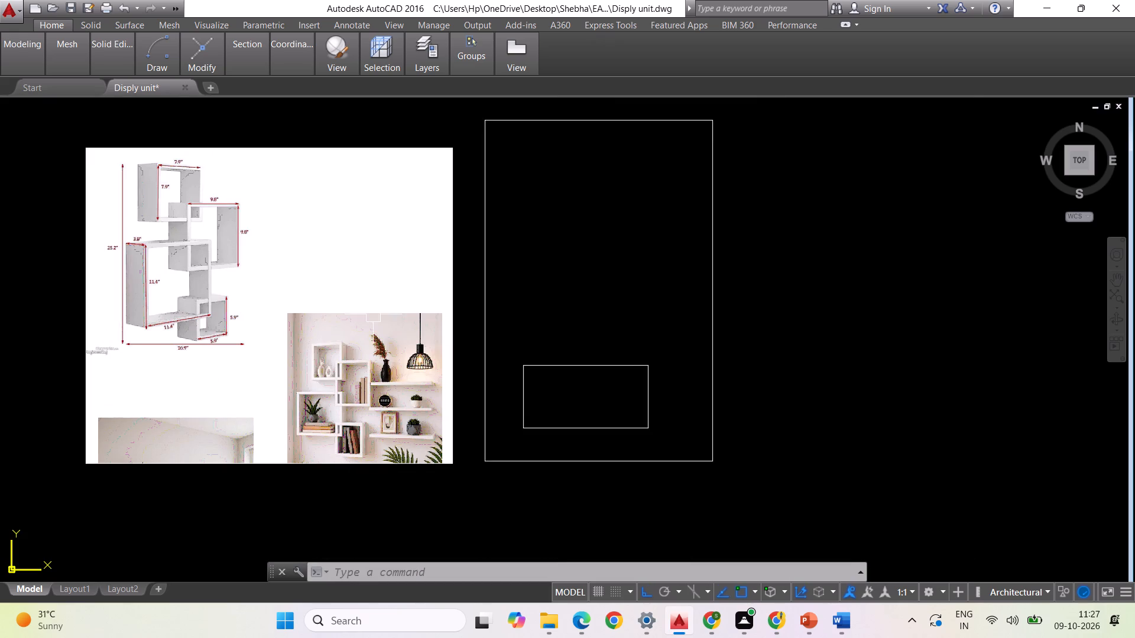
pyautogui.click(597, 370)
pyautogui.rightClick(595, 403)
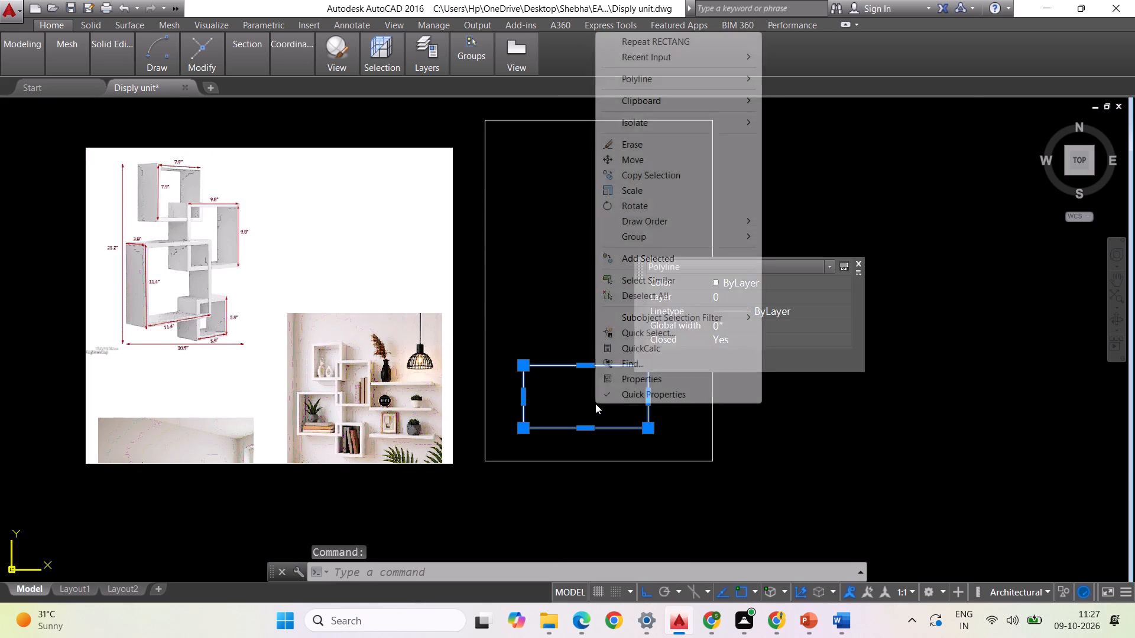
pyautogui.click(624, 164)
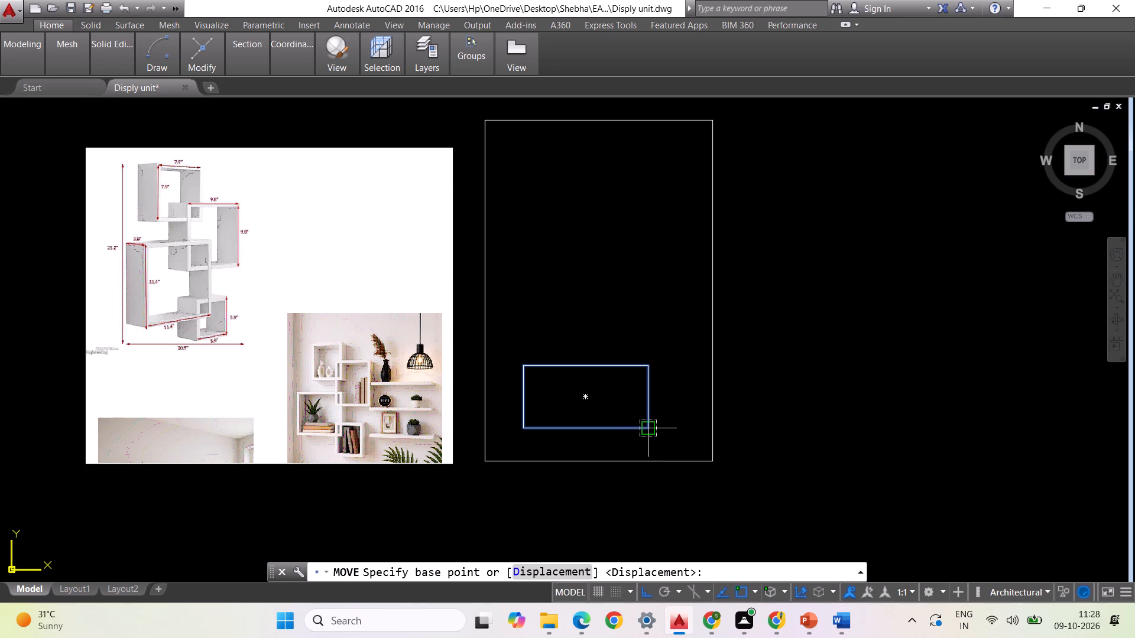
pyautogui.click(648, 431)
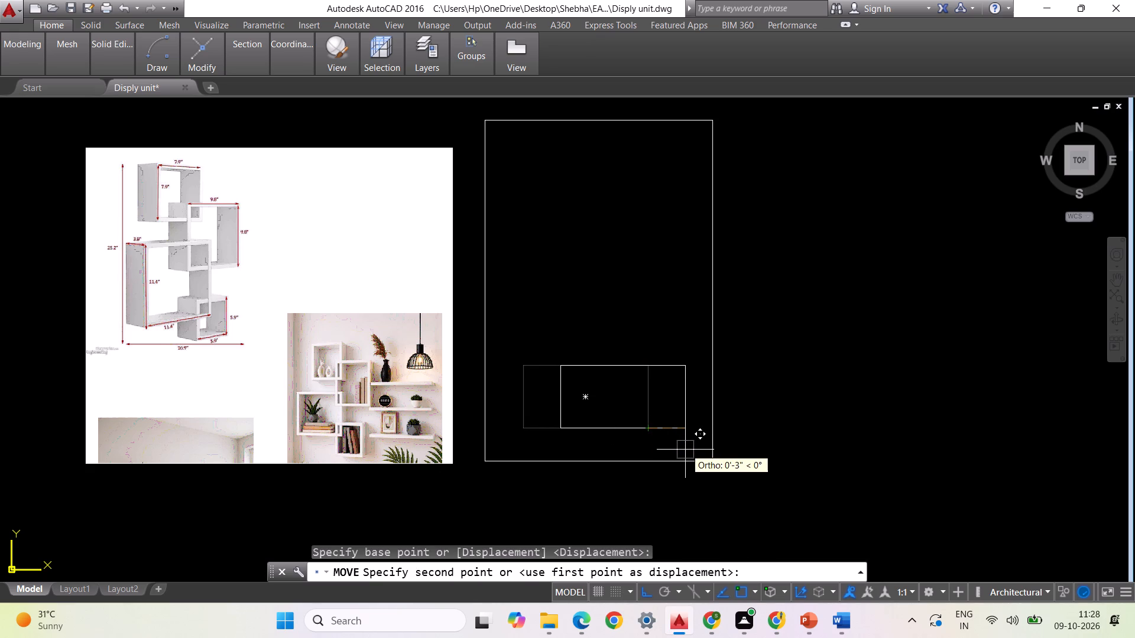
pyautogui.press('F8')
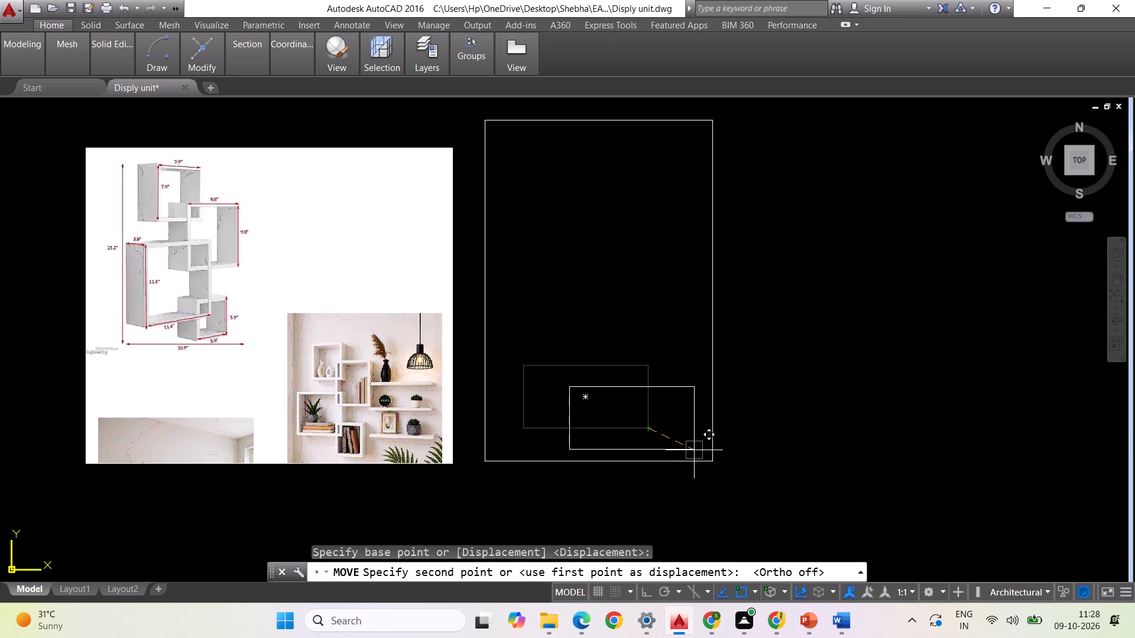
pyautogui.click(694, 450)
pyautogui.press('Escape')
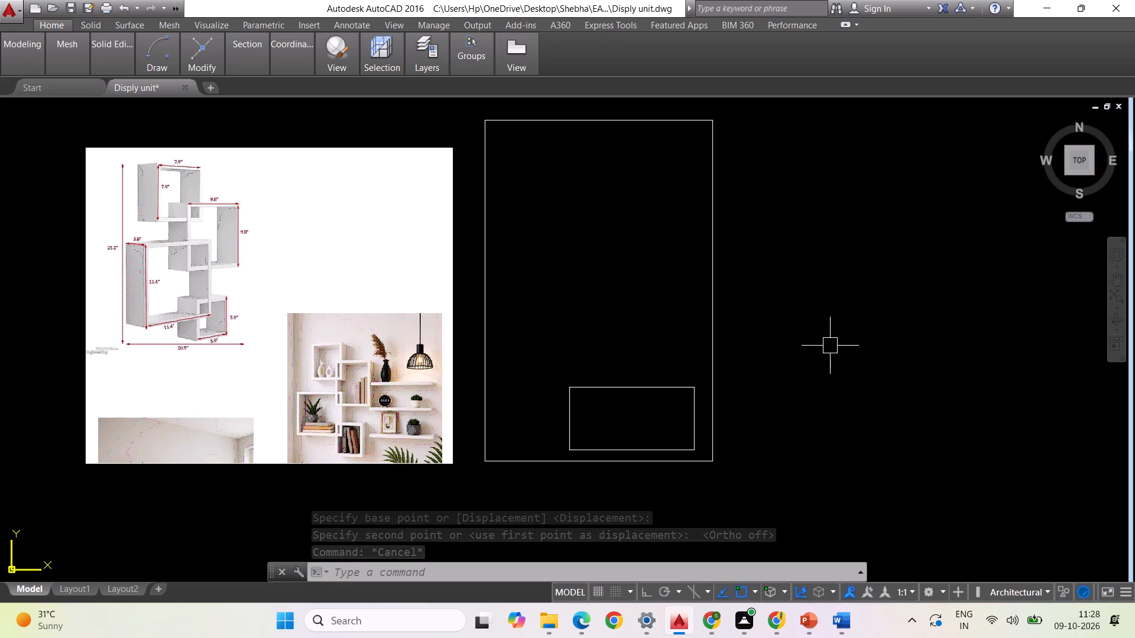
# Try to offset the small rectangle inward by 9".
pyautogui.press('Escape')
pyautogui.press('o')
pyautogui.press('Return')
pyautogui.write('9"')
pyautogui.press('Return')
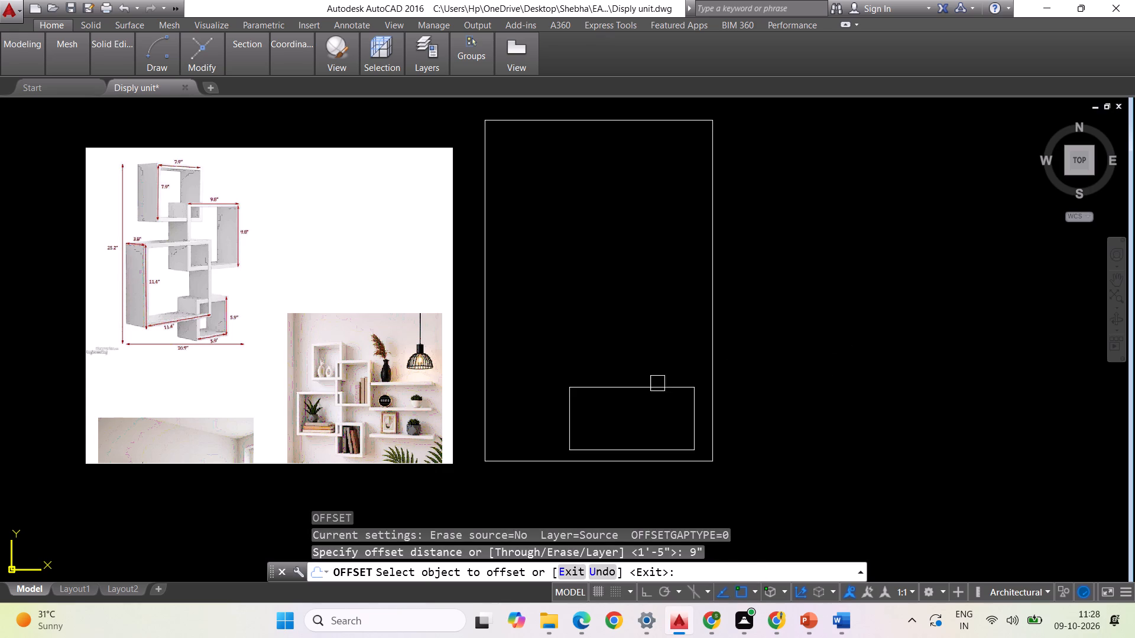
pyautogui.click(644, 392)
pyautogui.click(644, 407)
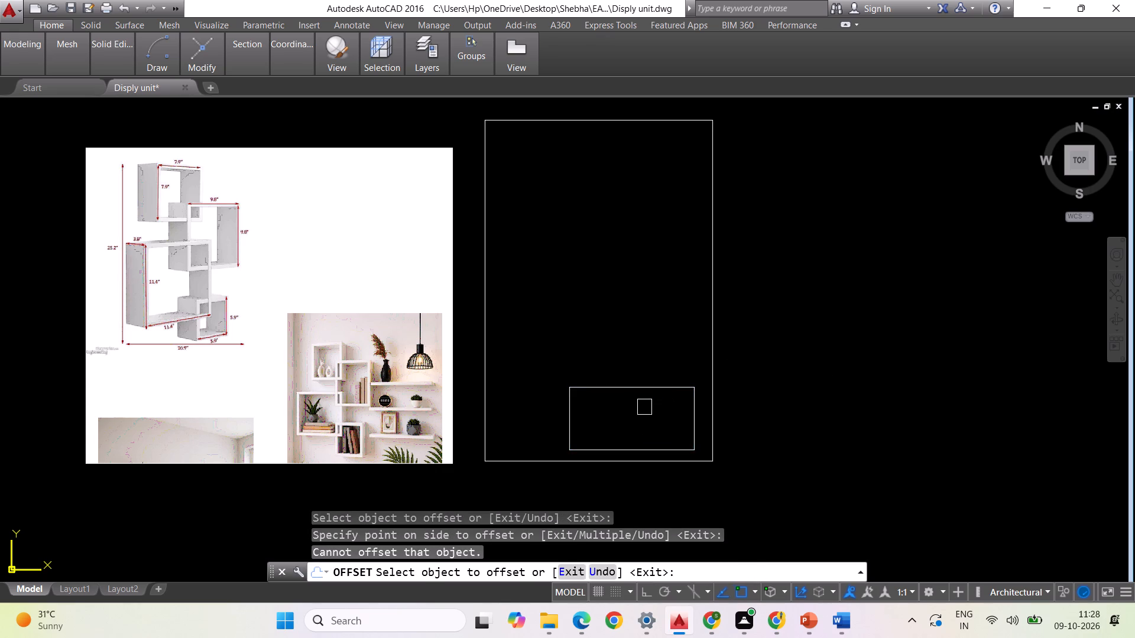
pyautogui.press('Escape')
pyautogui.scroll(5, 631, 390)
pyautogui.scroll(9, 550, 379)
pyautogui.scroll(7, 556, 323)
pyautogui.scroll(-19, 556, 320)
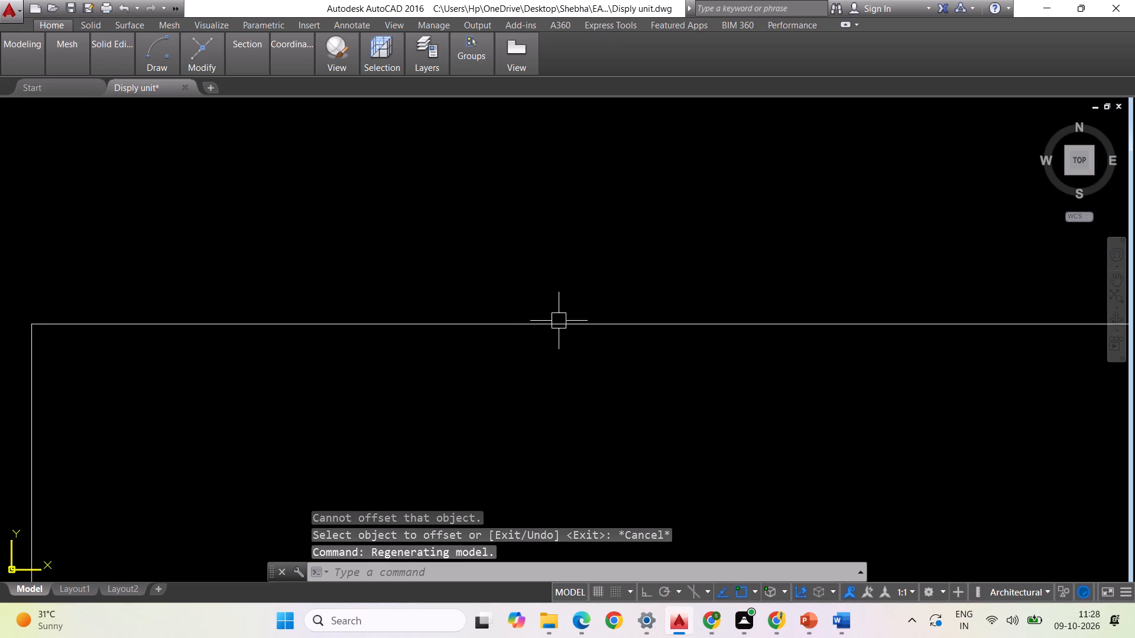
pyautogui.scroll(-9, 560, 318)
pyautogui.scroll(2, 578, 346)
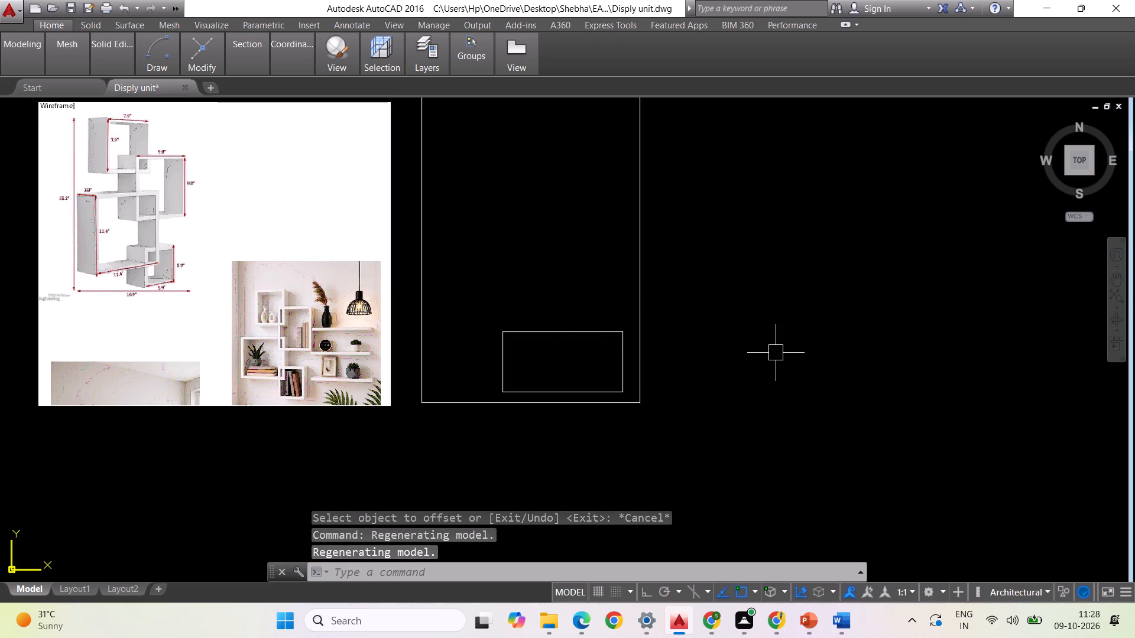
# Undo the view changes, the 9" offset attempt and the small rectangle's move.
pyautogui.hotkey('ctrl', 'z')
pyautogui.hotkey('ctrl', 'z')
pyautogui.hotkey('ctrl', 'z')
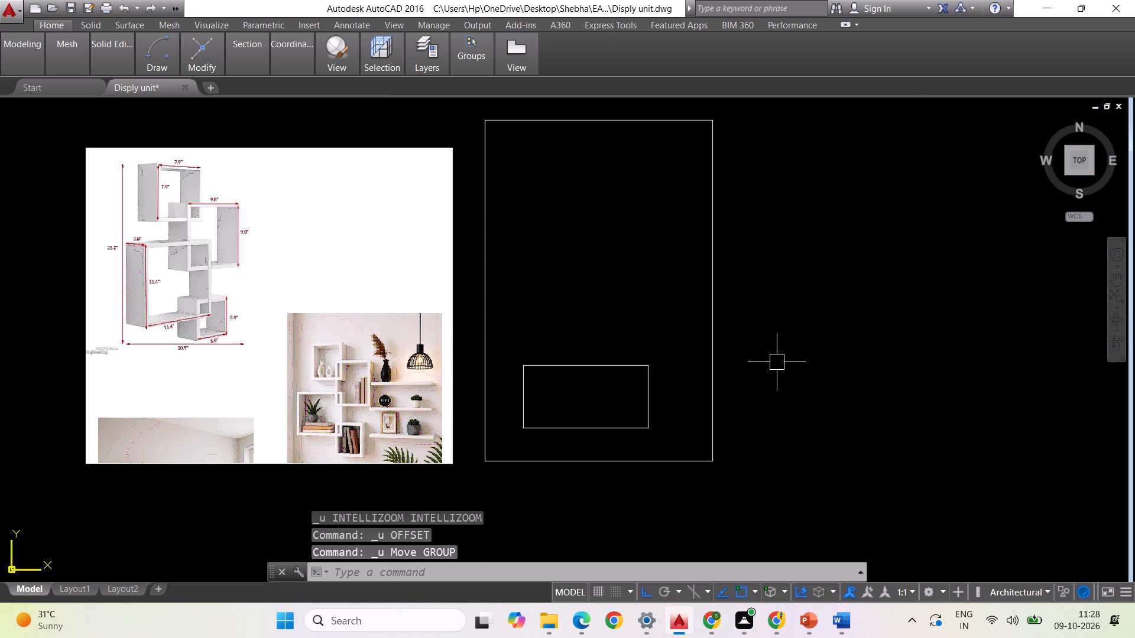
# Move the small rectangle by its bottom-right corner closer to the outline's bottom-right corner, with Ortho off.
pyautogui.press('Escape')
pyautogui.click(644, 413)
pyautogui.rightClick(669, 433)
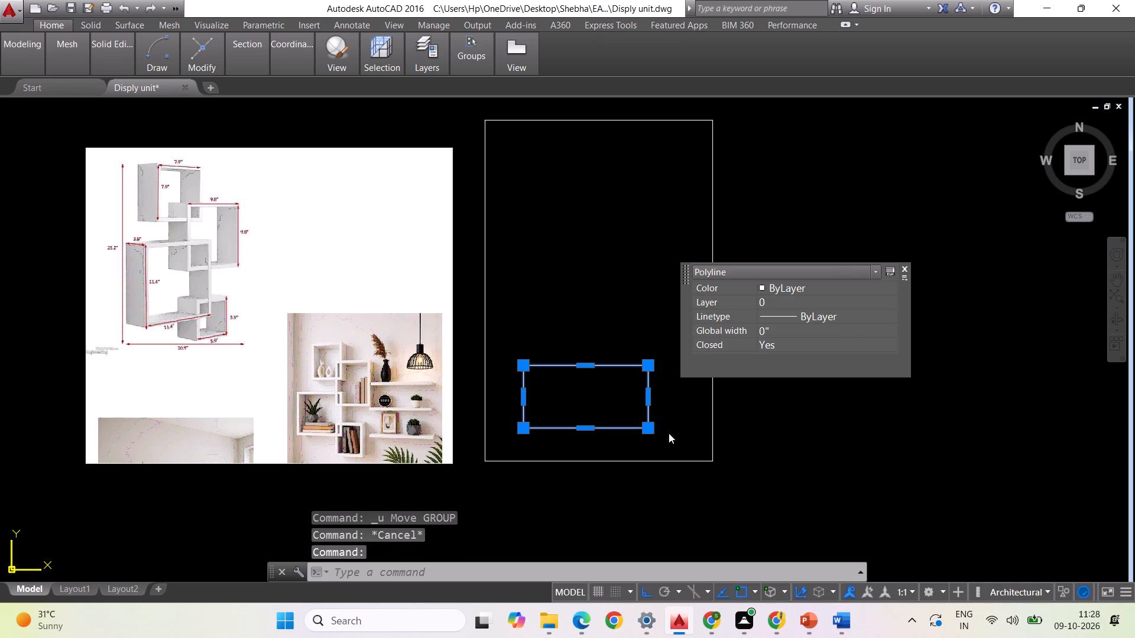
pyautogui.click(698, 185)
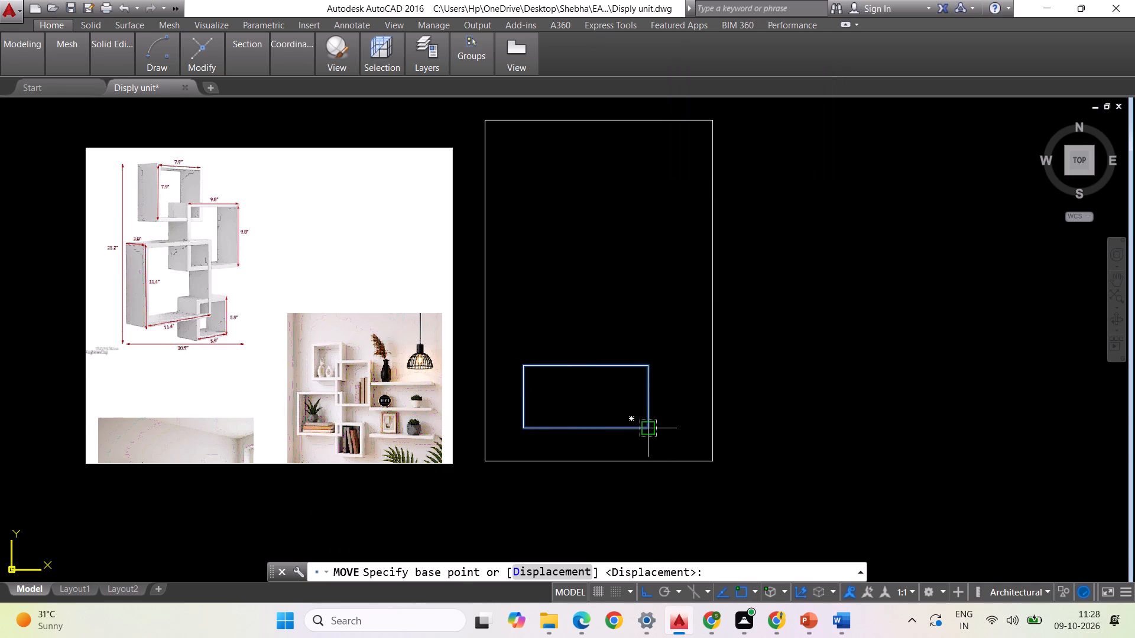
pyautogui.click(648, 430)
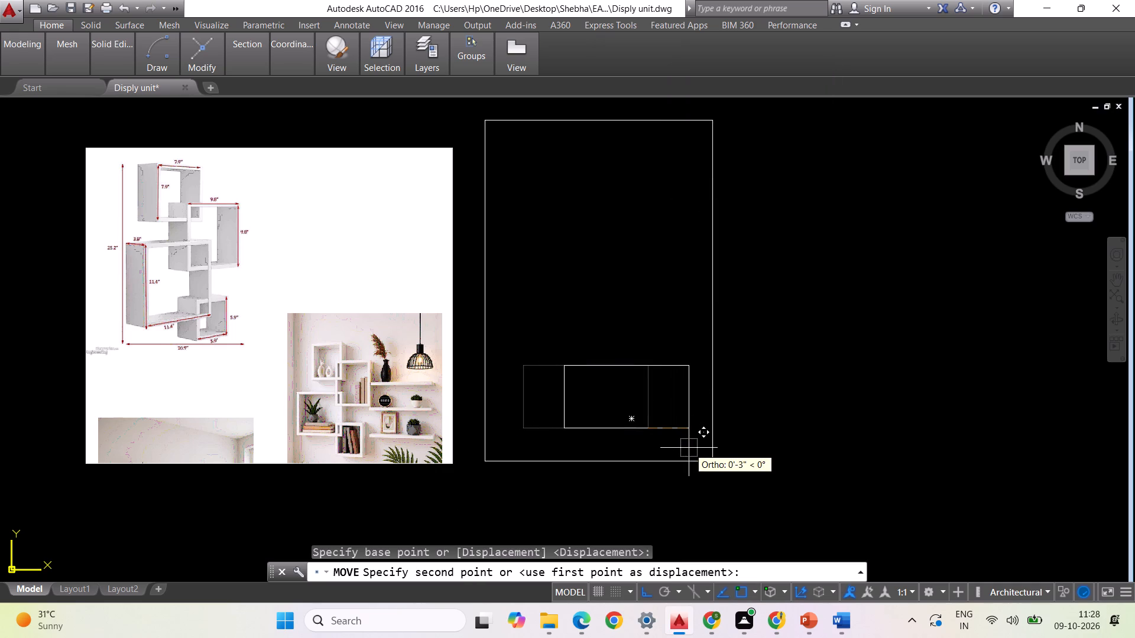
pyautogui.press('F8')
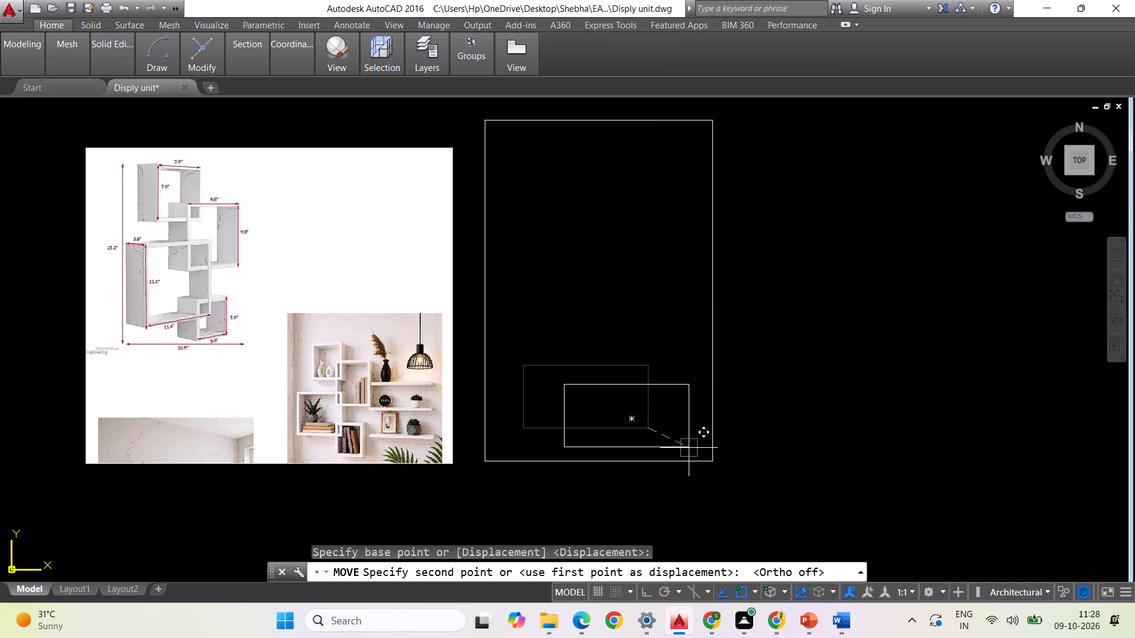
pyautogui.click(689, 448)
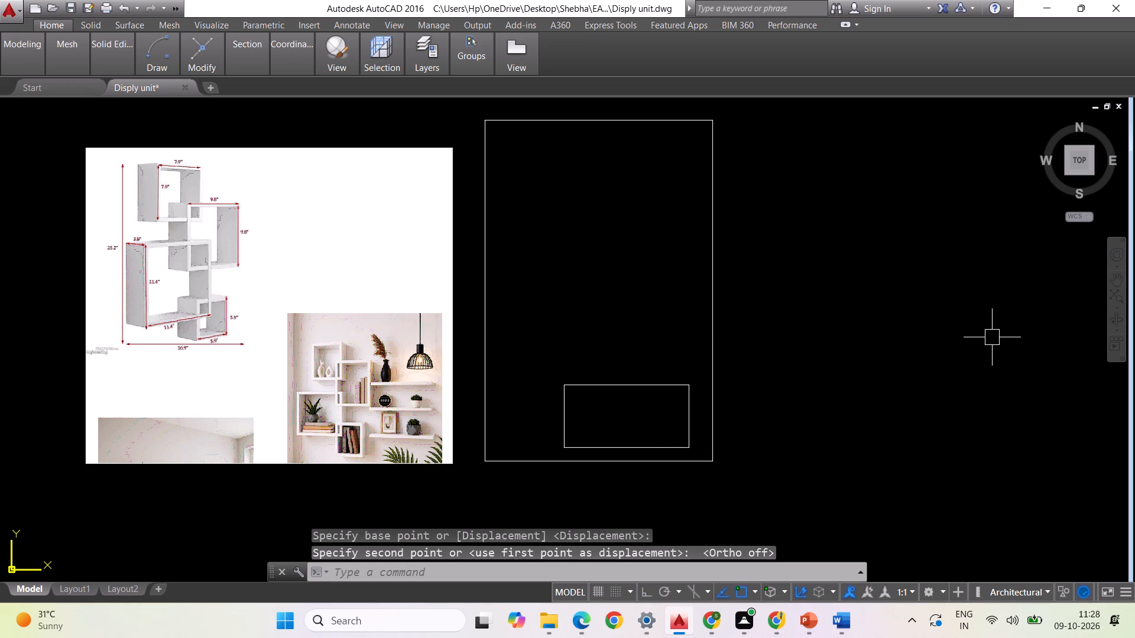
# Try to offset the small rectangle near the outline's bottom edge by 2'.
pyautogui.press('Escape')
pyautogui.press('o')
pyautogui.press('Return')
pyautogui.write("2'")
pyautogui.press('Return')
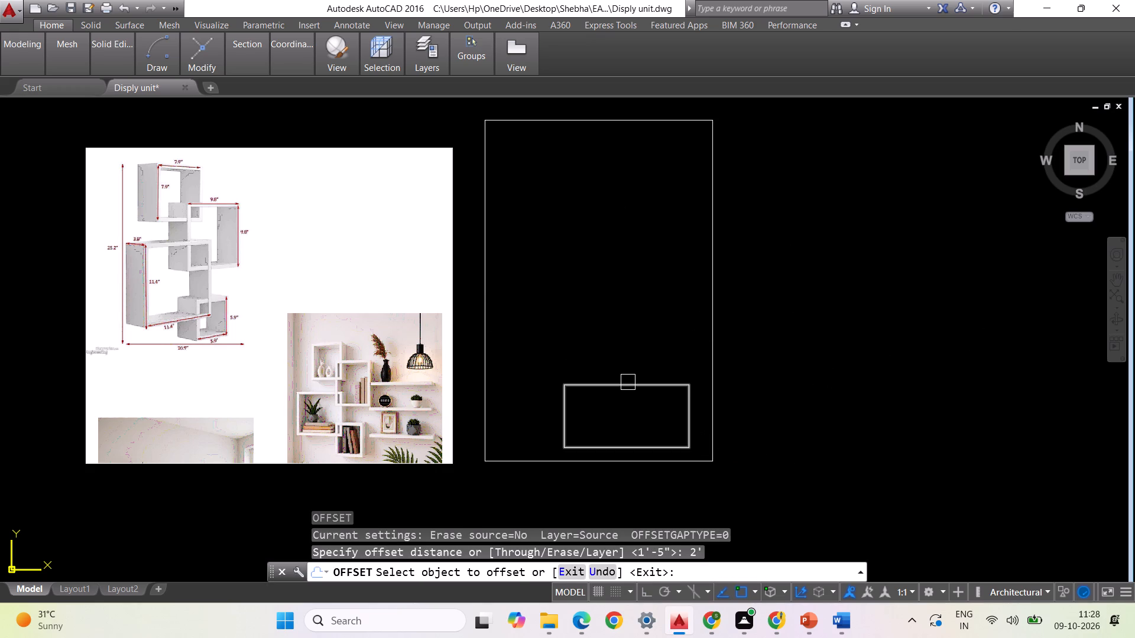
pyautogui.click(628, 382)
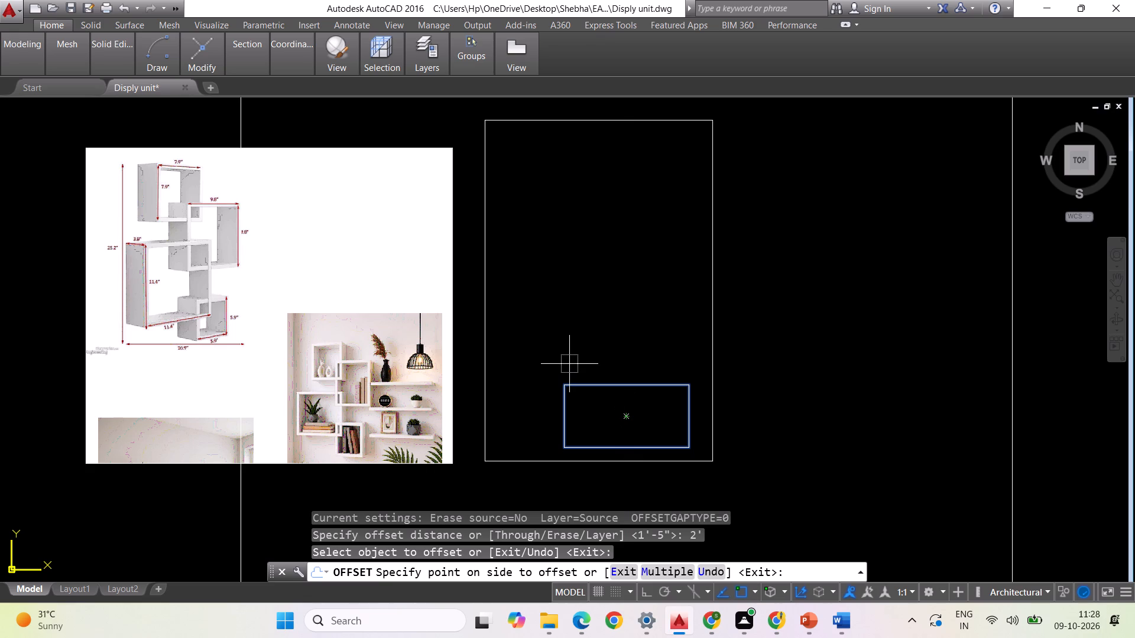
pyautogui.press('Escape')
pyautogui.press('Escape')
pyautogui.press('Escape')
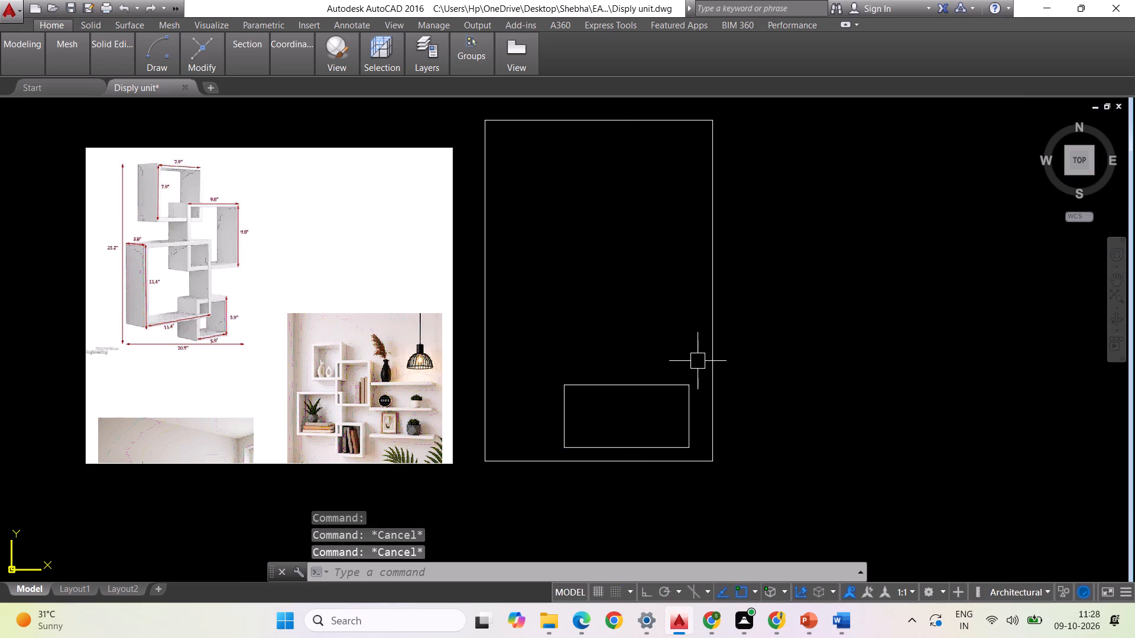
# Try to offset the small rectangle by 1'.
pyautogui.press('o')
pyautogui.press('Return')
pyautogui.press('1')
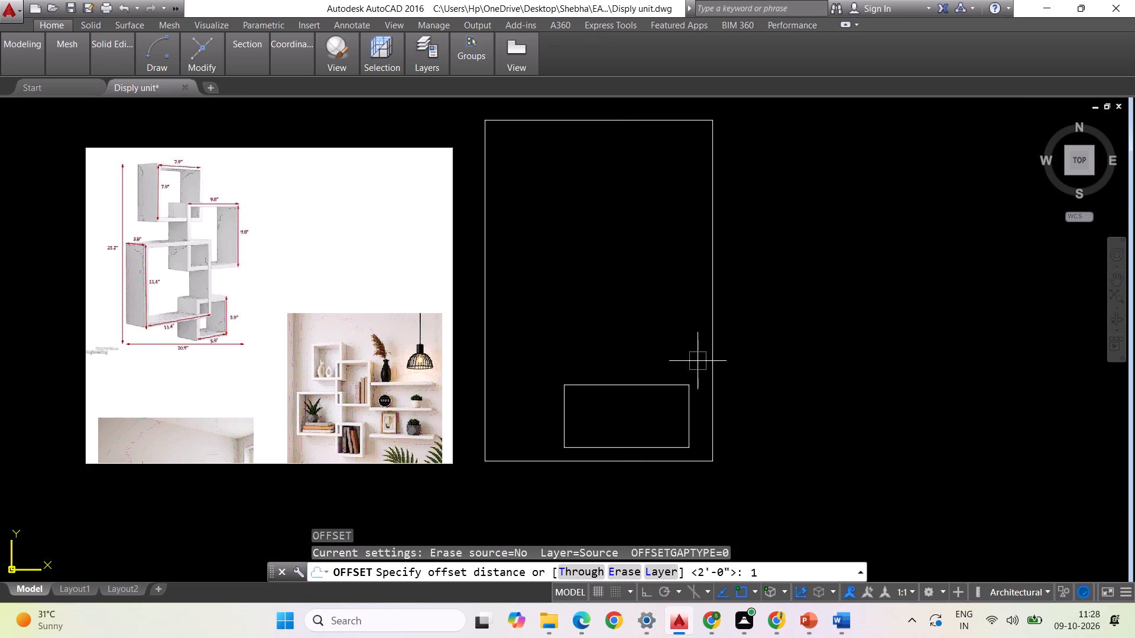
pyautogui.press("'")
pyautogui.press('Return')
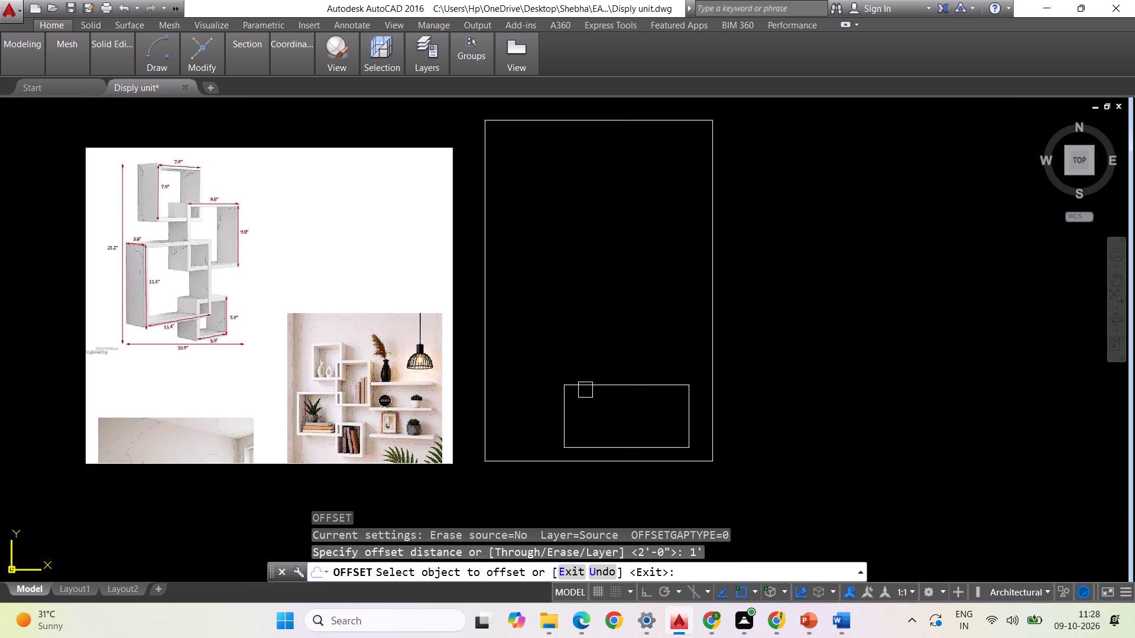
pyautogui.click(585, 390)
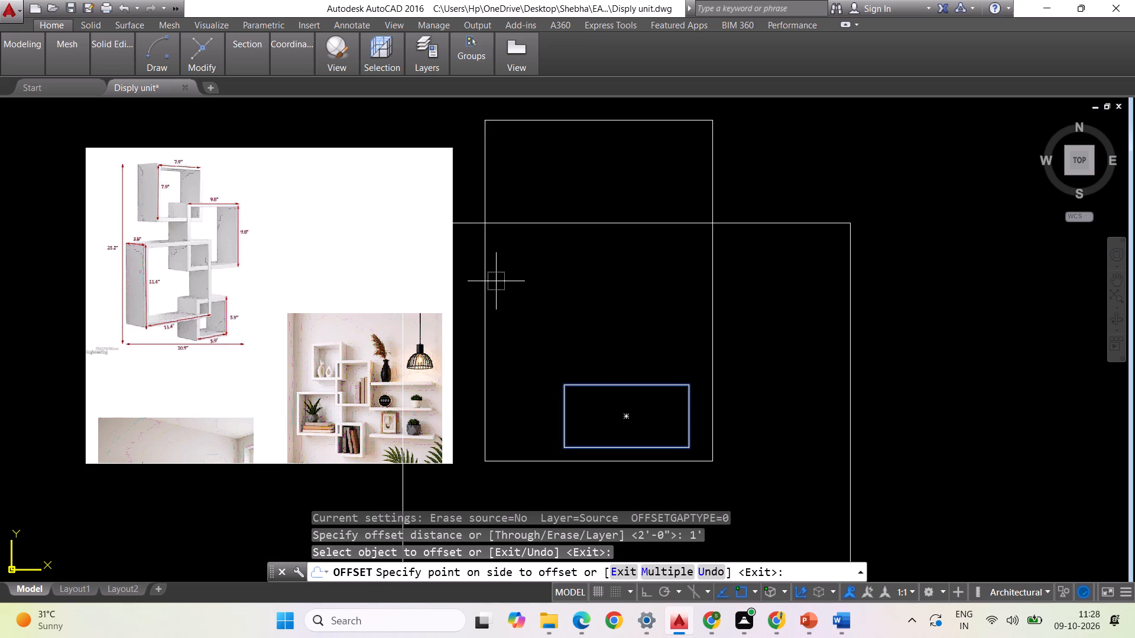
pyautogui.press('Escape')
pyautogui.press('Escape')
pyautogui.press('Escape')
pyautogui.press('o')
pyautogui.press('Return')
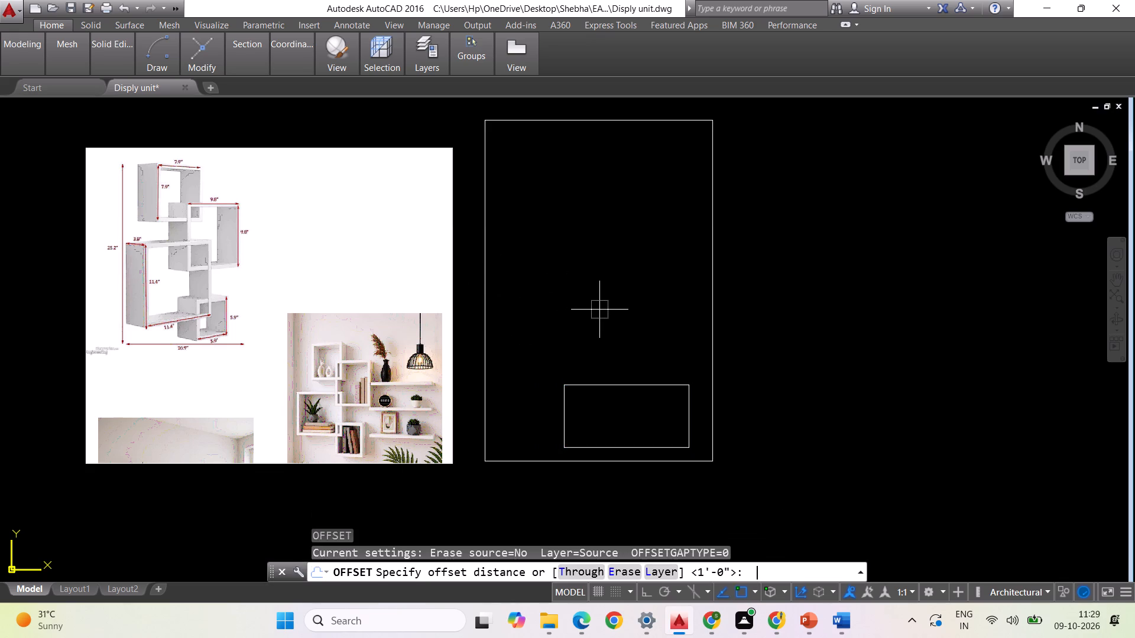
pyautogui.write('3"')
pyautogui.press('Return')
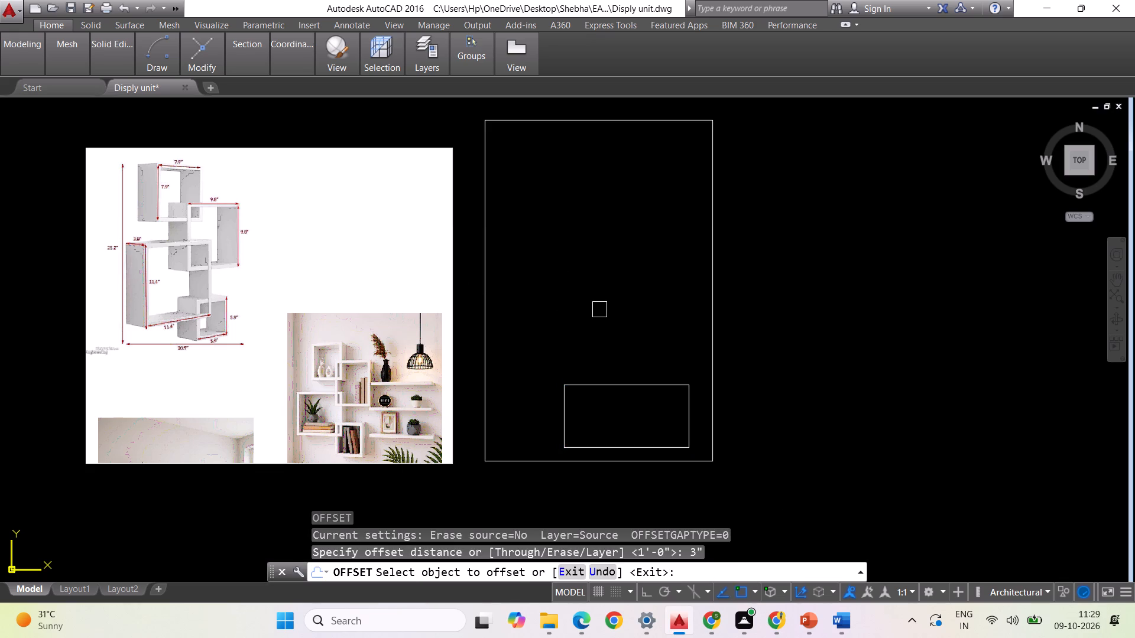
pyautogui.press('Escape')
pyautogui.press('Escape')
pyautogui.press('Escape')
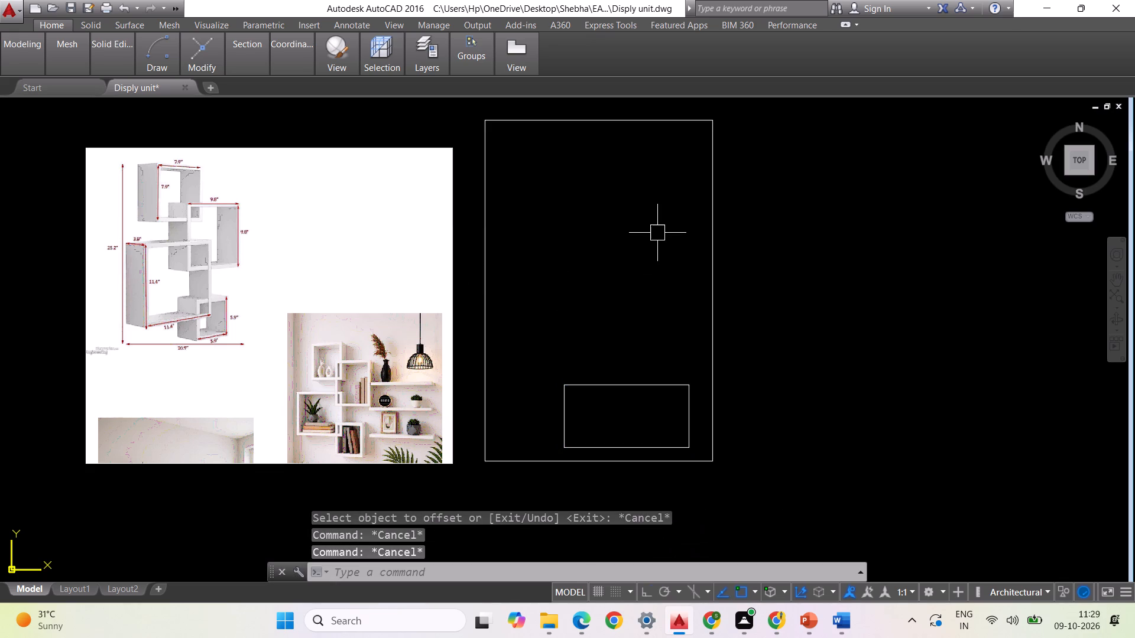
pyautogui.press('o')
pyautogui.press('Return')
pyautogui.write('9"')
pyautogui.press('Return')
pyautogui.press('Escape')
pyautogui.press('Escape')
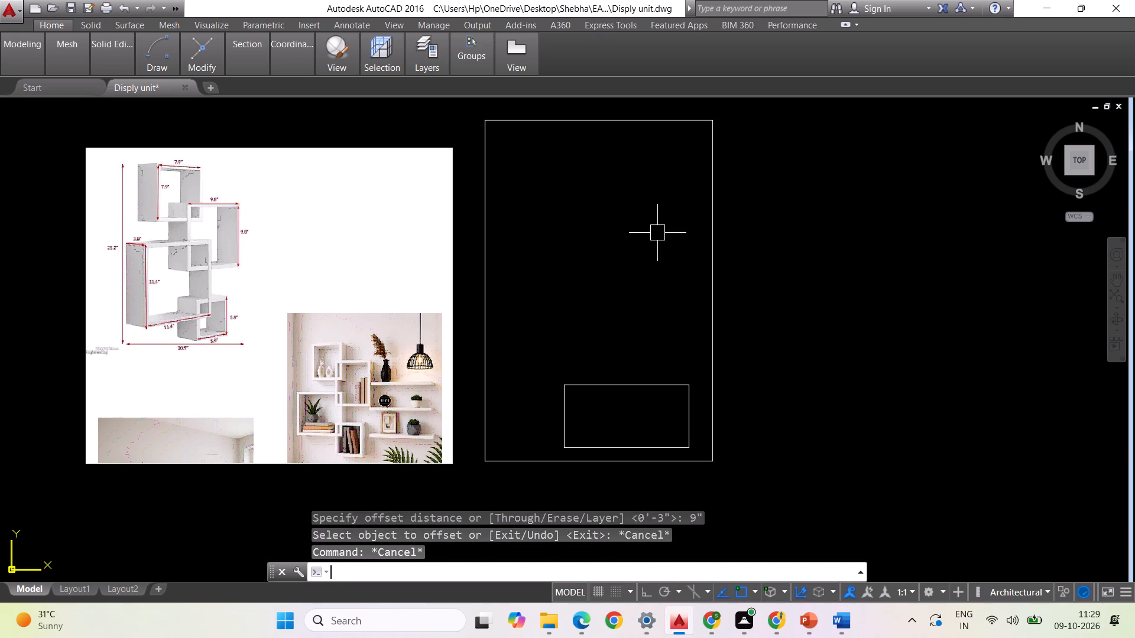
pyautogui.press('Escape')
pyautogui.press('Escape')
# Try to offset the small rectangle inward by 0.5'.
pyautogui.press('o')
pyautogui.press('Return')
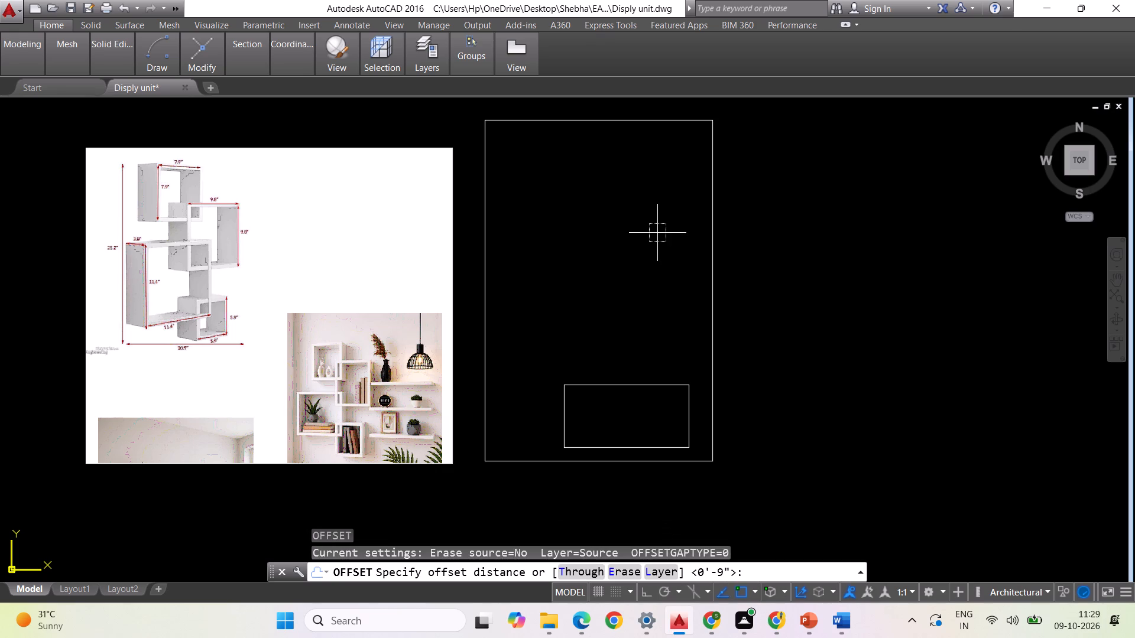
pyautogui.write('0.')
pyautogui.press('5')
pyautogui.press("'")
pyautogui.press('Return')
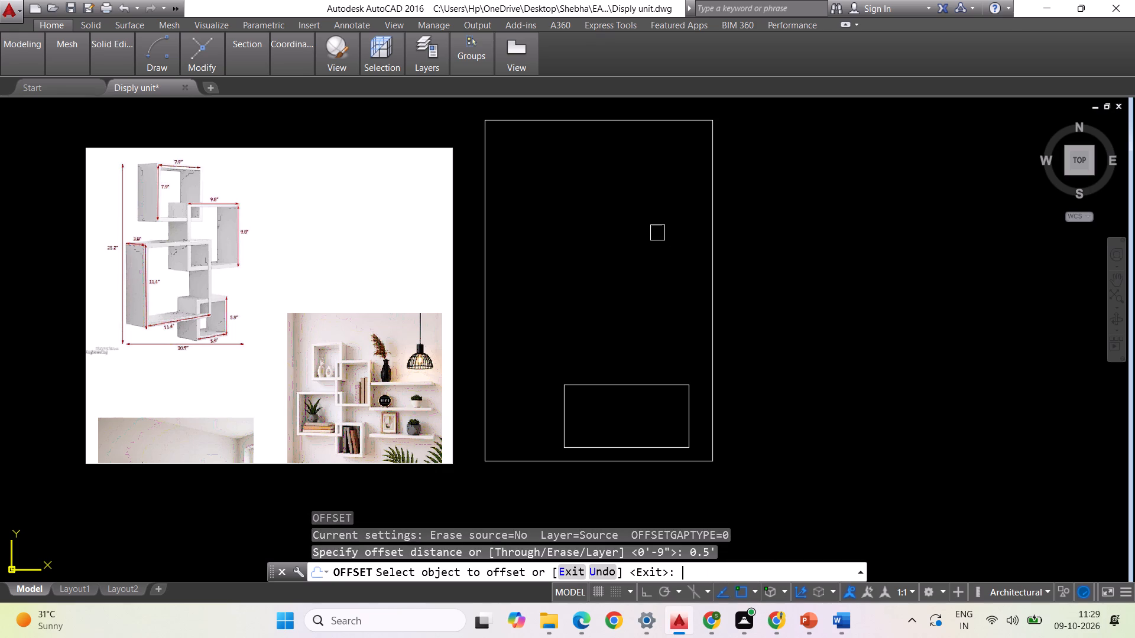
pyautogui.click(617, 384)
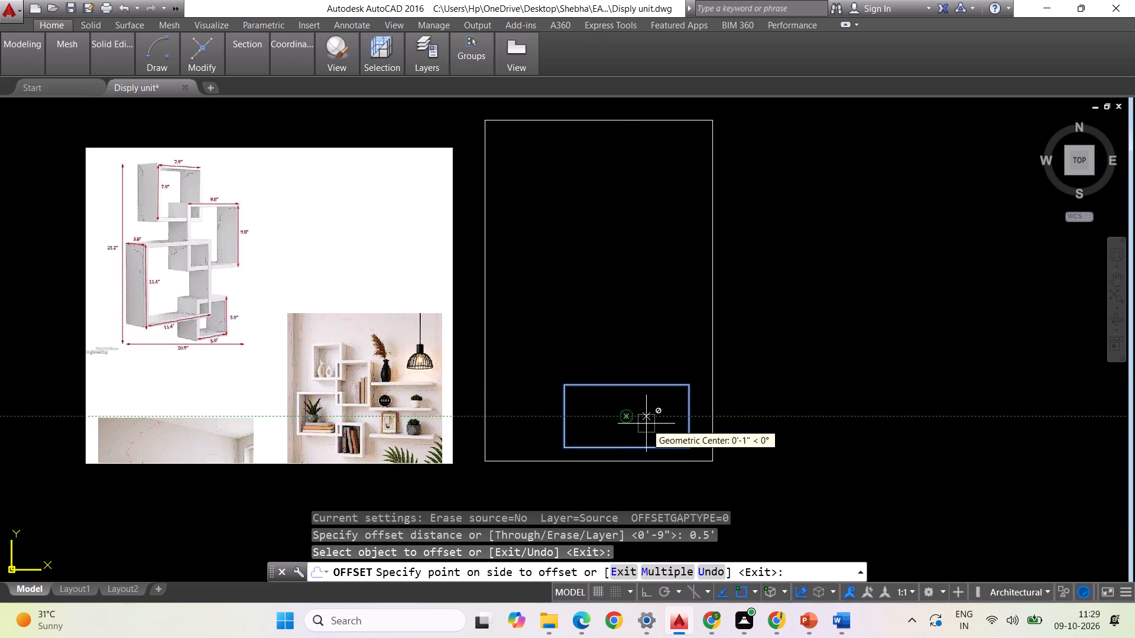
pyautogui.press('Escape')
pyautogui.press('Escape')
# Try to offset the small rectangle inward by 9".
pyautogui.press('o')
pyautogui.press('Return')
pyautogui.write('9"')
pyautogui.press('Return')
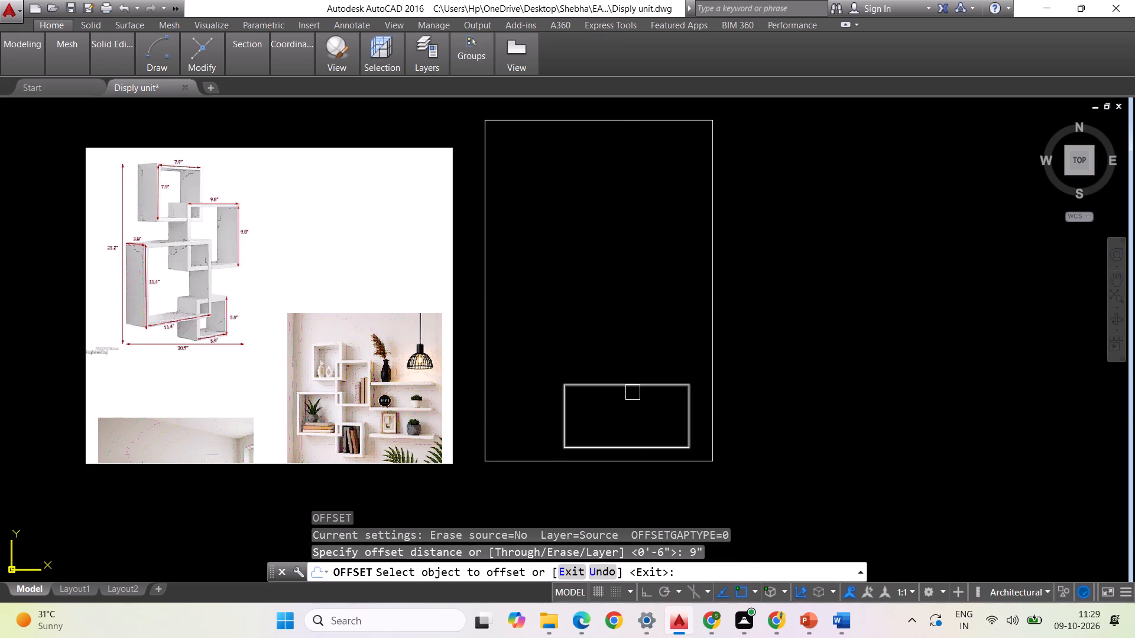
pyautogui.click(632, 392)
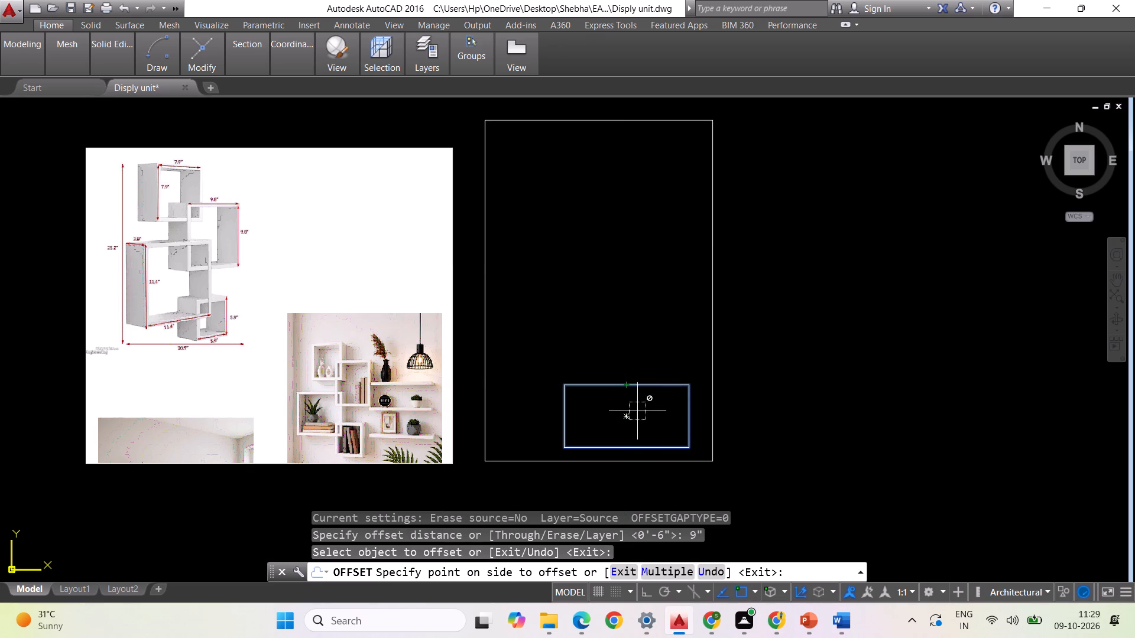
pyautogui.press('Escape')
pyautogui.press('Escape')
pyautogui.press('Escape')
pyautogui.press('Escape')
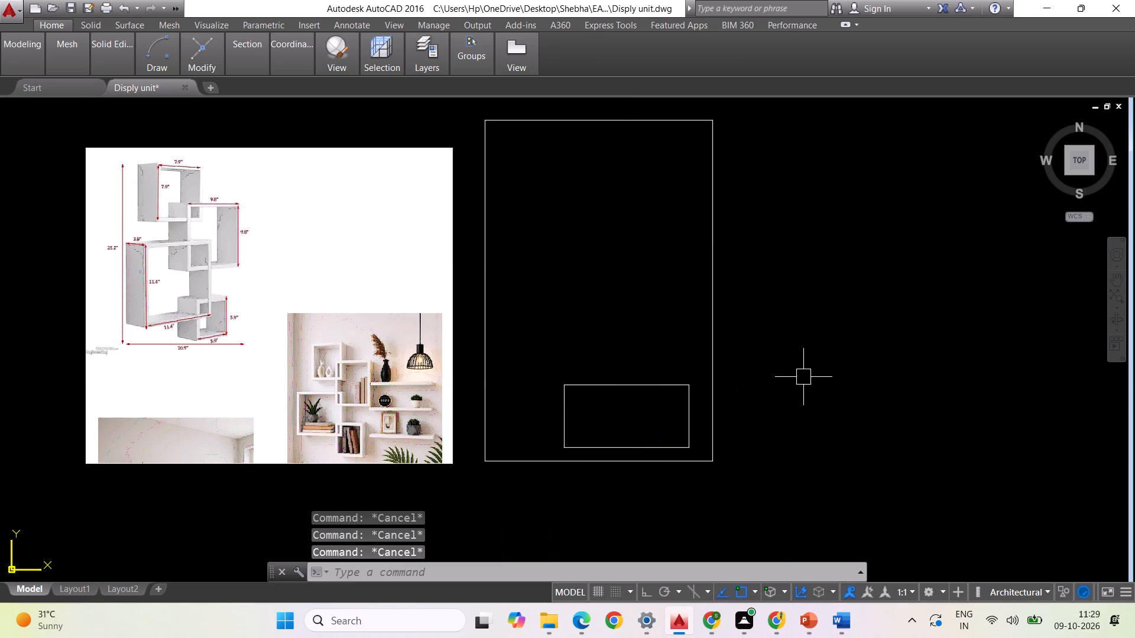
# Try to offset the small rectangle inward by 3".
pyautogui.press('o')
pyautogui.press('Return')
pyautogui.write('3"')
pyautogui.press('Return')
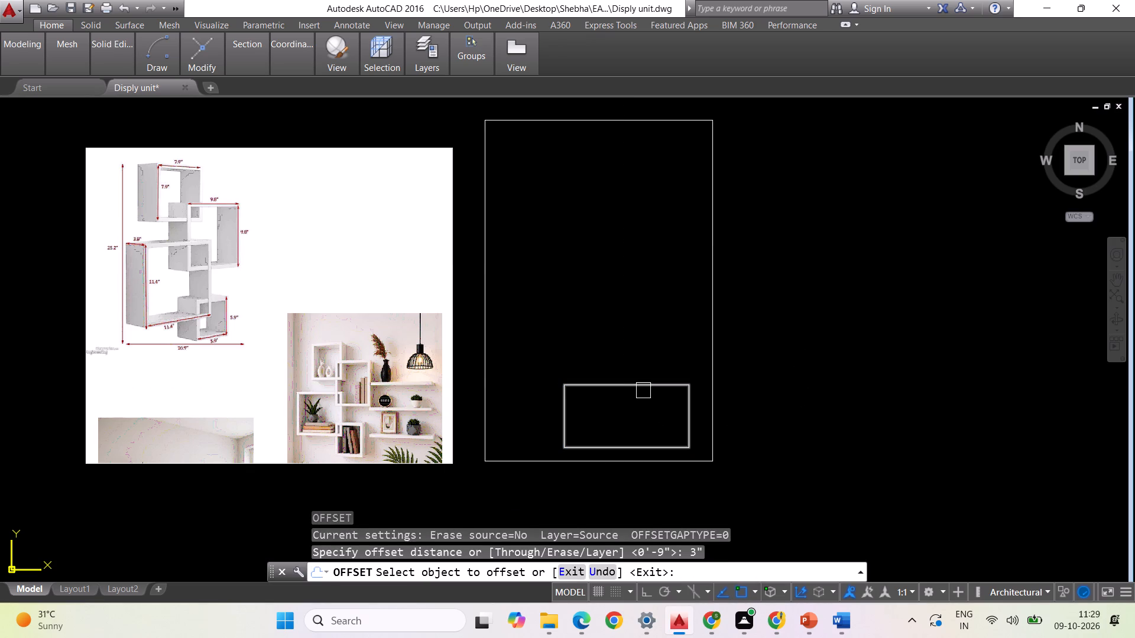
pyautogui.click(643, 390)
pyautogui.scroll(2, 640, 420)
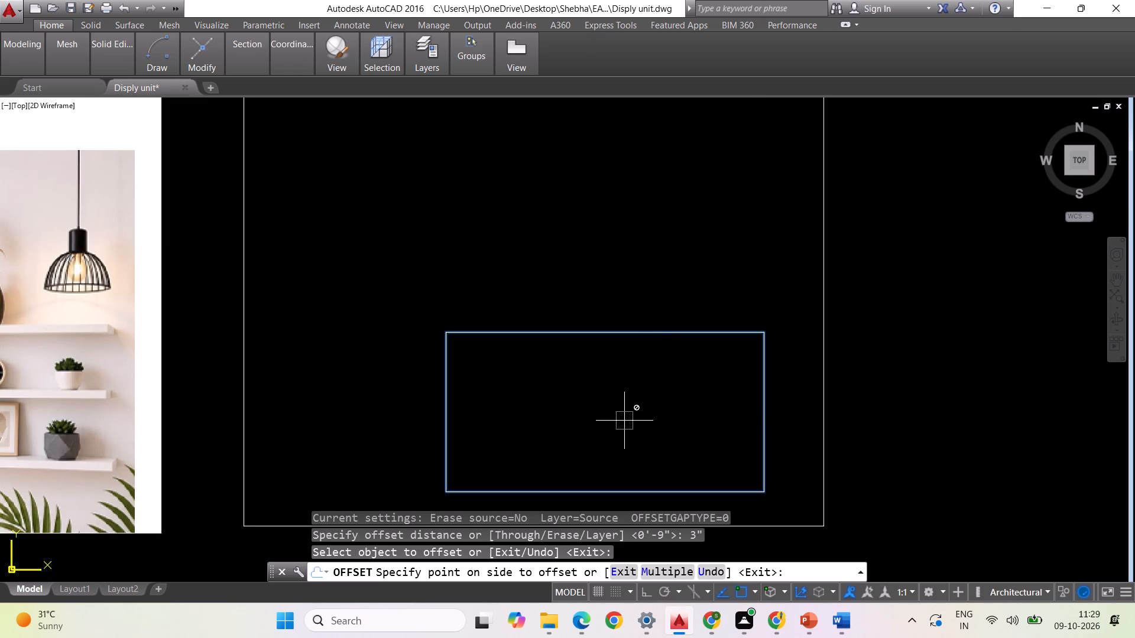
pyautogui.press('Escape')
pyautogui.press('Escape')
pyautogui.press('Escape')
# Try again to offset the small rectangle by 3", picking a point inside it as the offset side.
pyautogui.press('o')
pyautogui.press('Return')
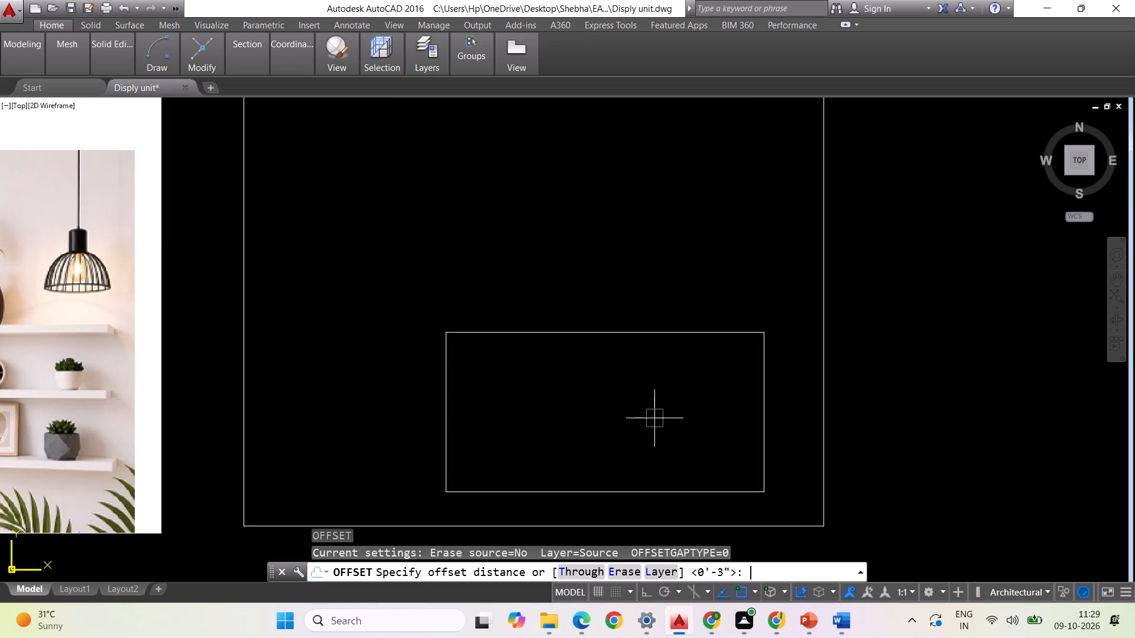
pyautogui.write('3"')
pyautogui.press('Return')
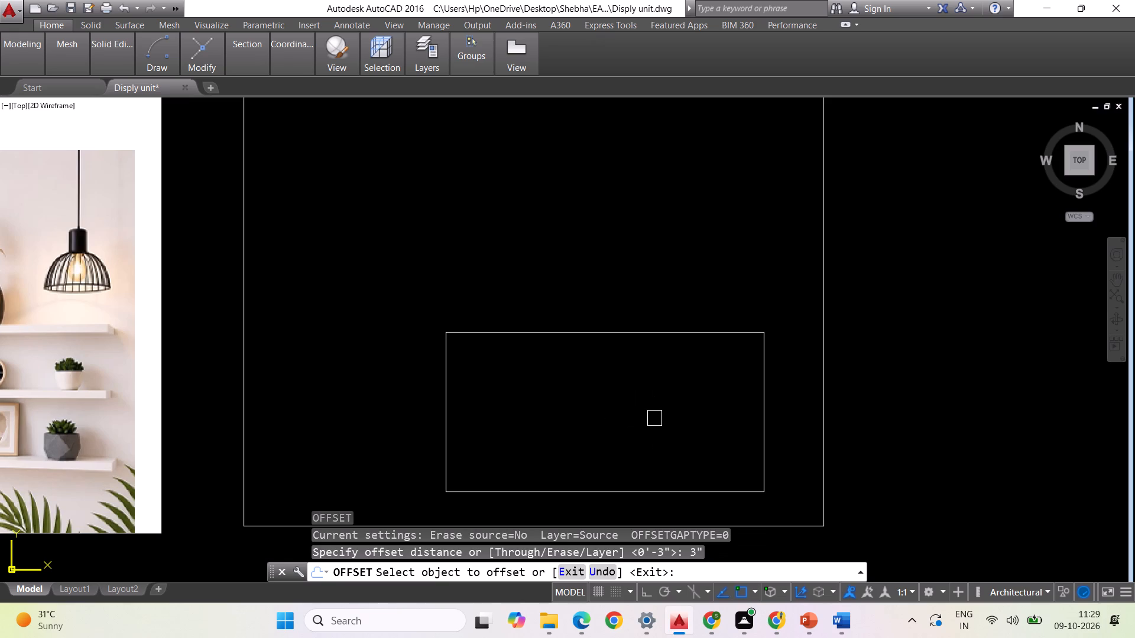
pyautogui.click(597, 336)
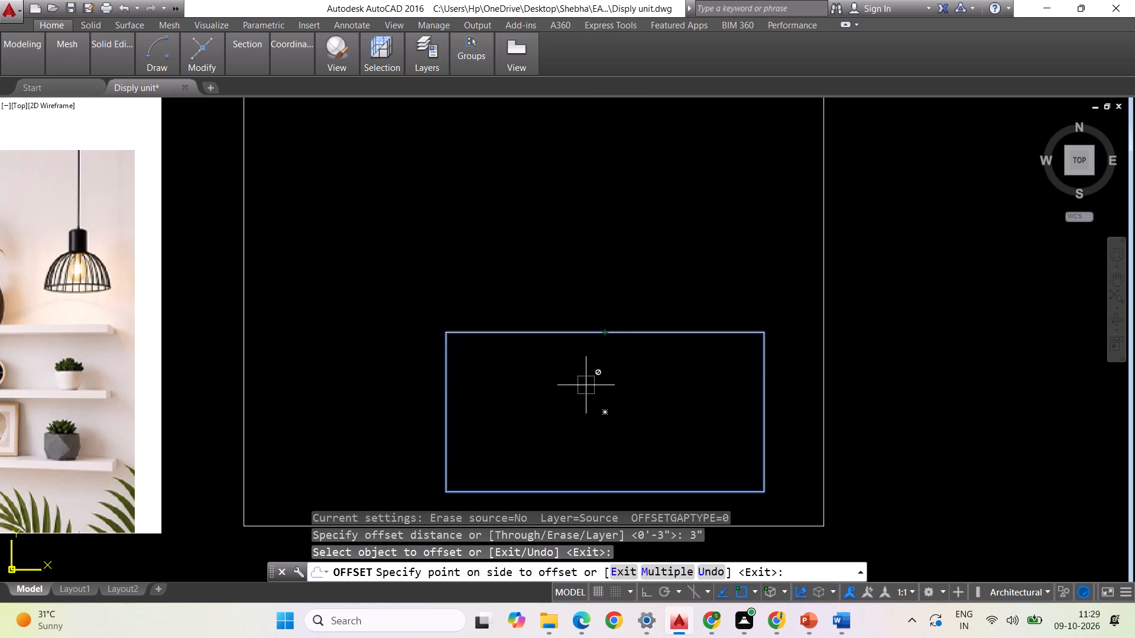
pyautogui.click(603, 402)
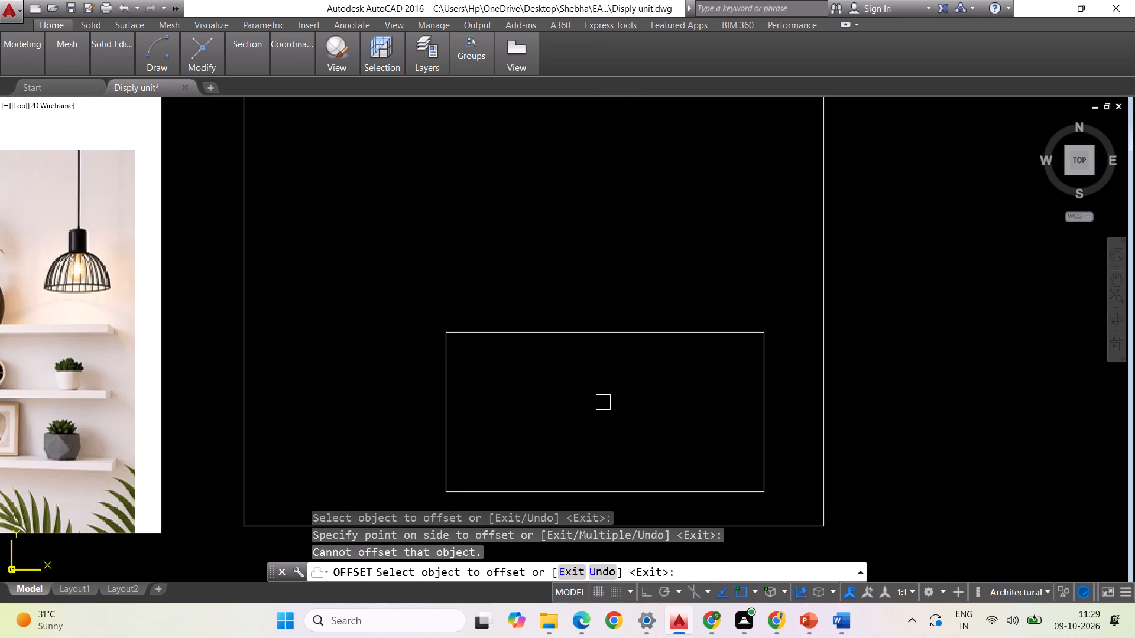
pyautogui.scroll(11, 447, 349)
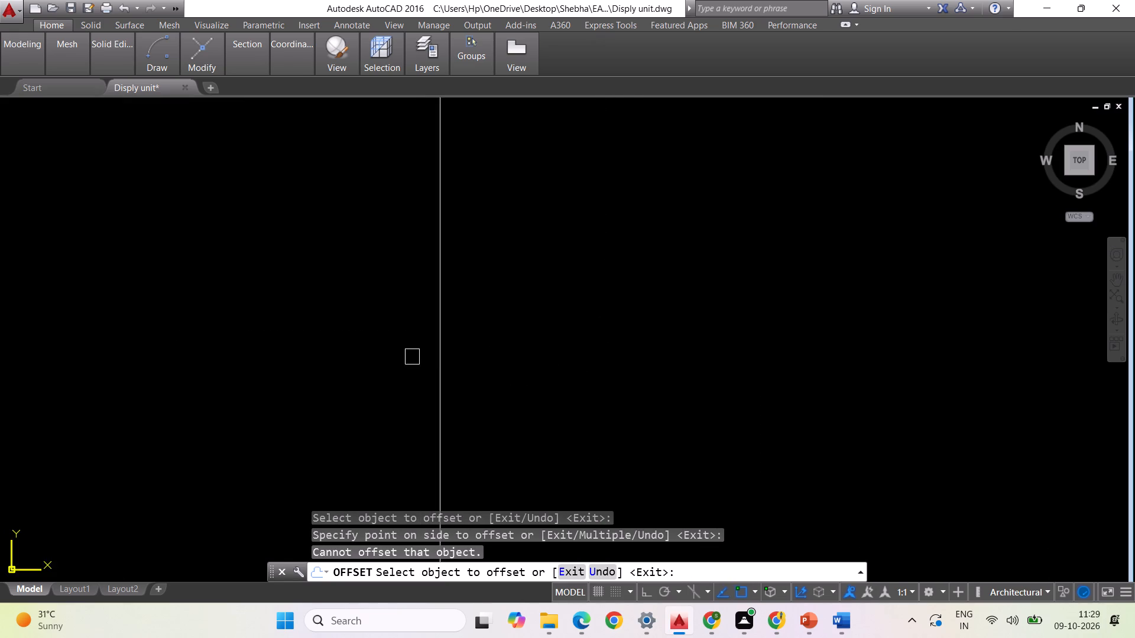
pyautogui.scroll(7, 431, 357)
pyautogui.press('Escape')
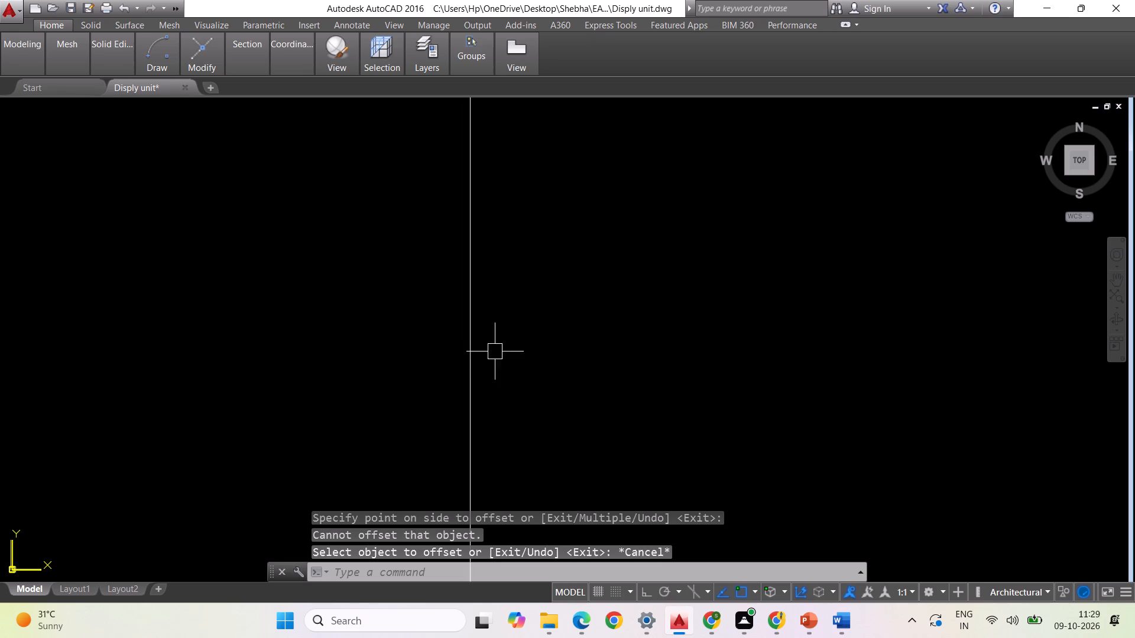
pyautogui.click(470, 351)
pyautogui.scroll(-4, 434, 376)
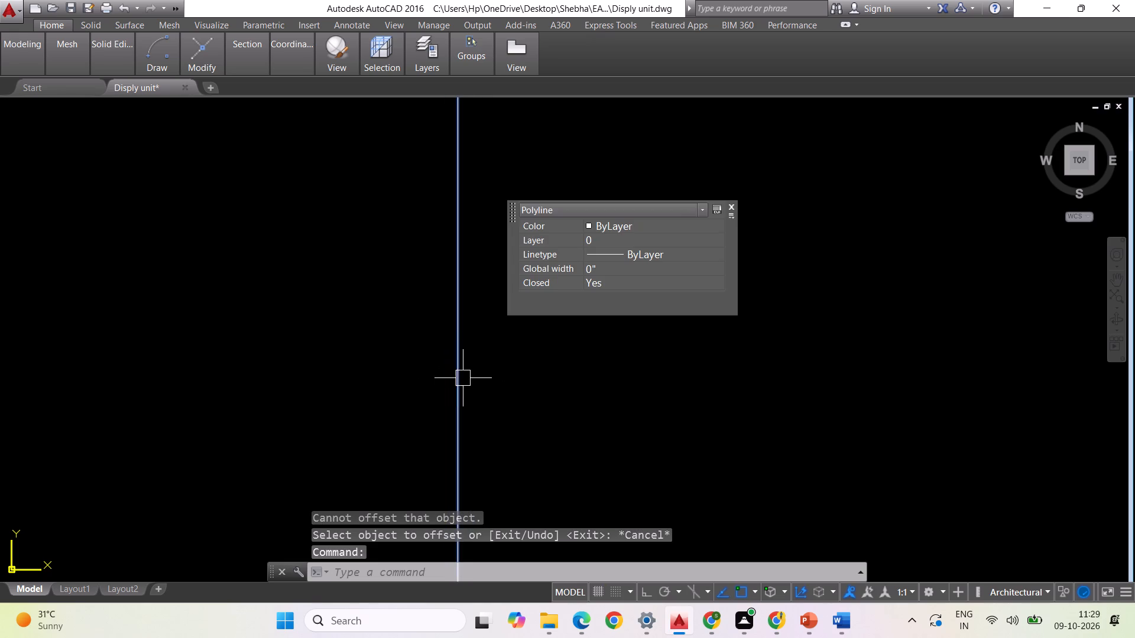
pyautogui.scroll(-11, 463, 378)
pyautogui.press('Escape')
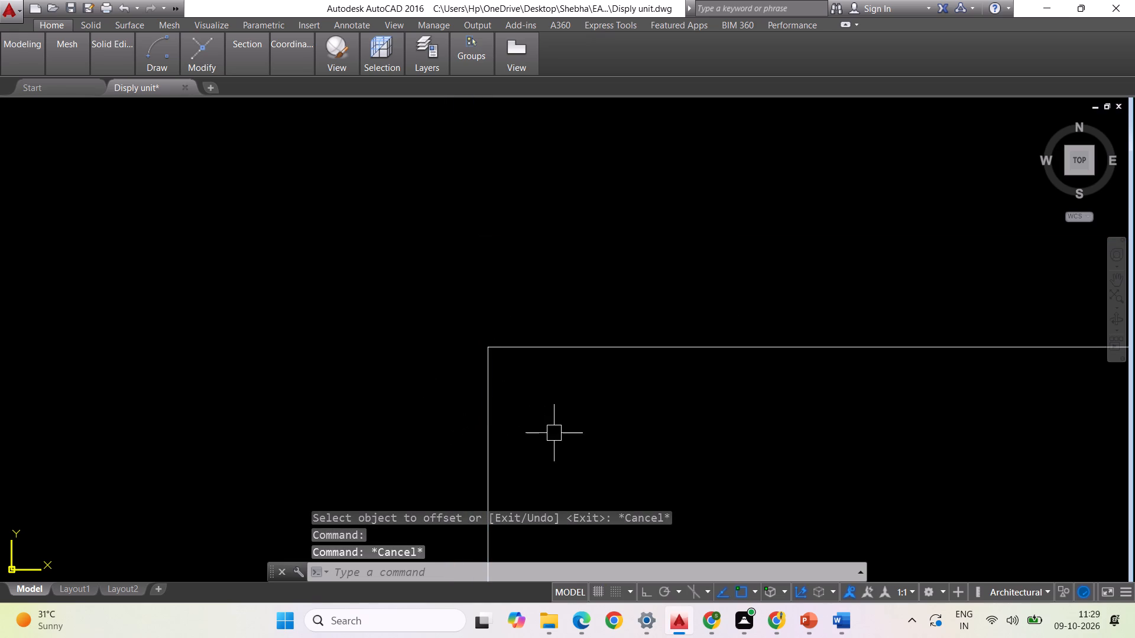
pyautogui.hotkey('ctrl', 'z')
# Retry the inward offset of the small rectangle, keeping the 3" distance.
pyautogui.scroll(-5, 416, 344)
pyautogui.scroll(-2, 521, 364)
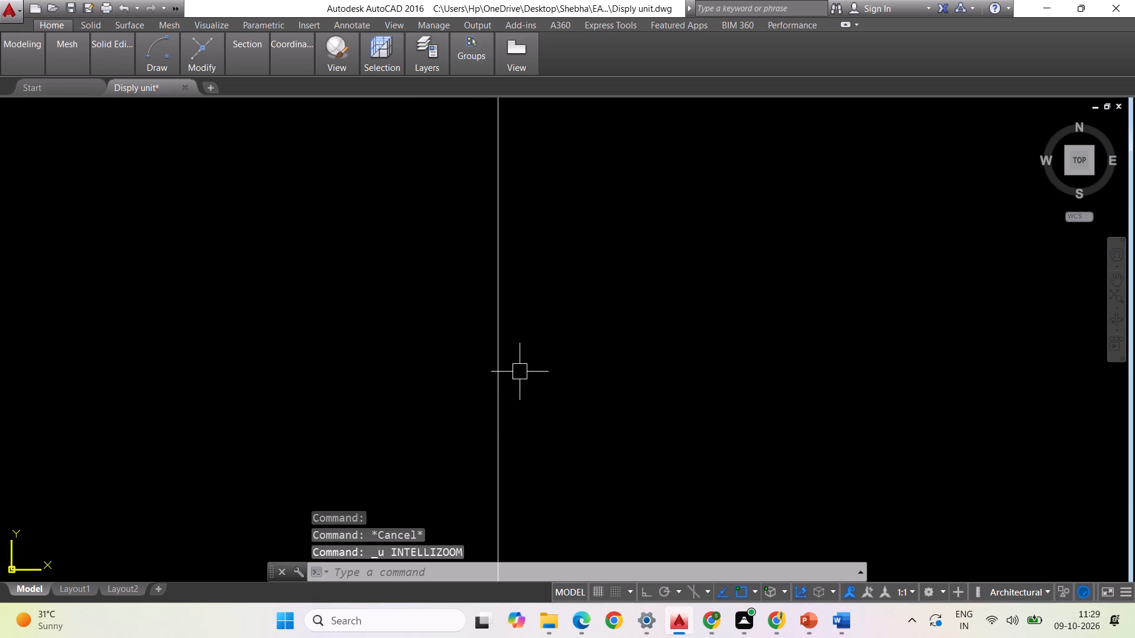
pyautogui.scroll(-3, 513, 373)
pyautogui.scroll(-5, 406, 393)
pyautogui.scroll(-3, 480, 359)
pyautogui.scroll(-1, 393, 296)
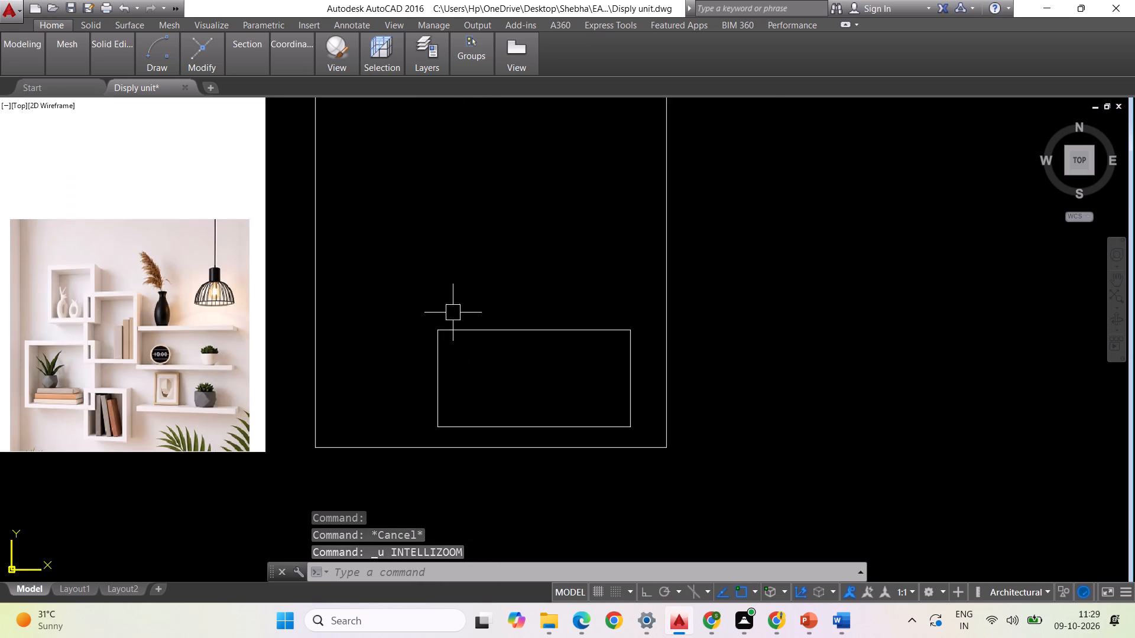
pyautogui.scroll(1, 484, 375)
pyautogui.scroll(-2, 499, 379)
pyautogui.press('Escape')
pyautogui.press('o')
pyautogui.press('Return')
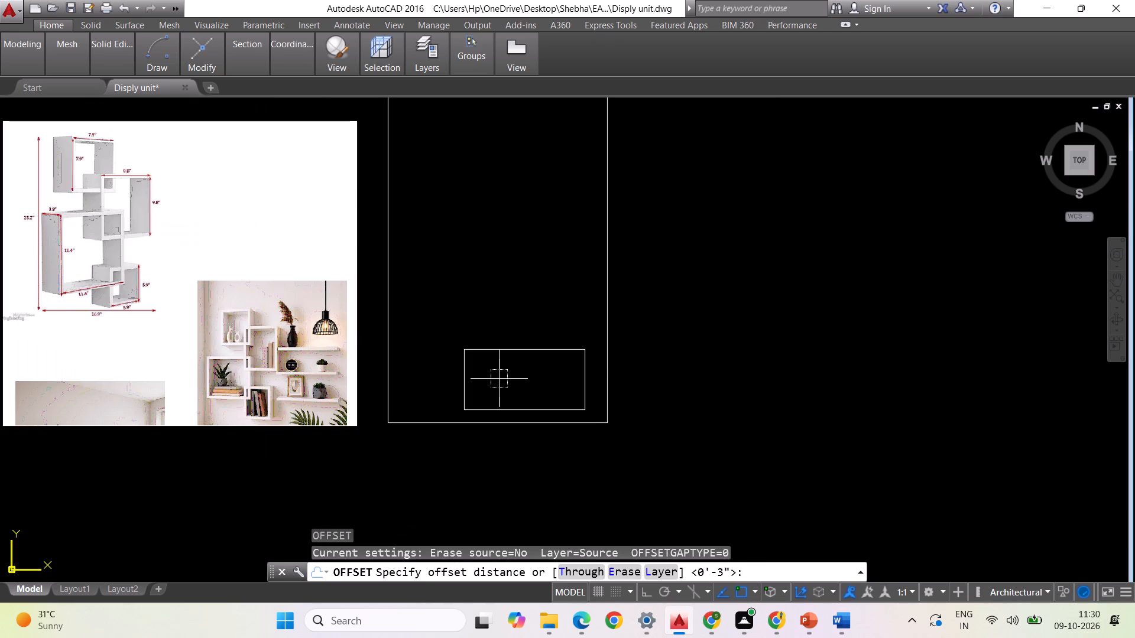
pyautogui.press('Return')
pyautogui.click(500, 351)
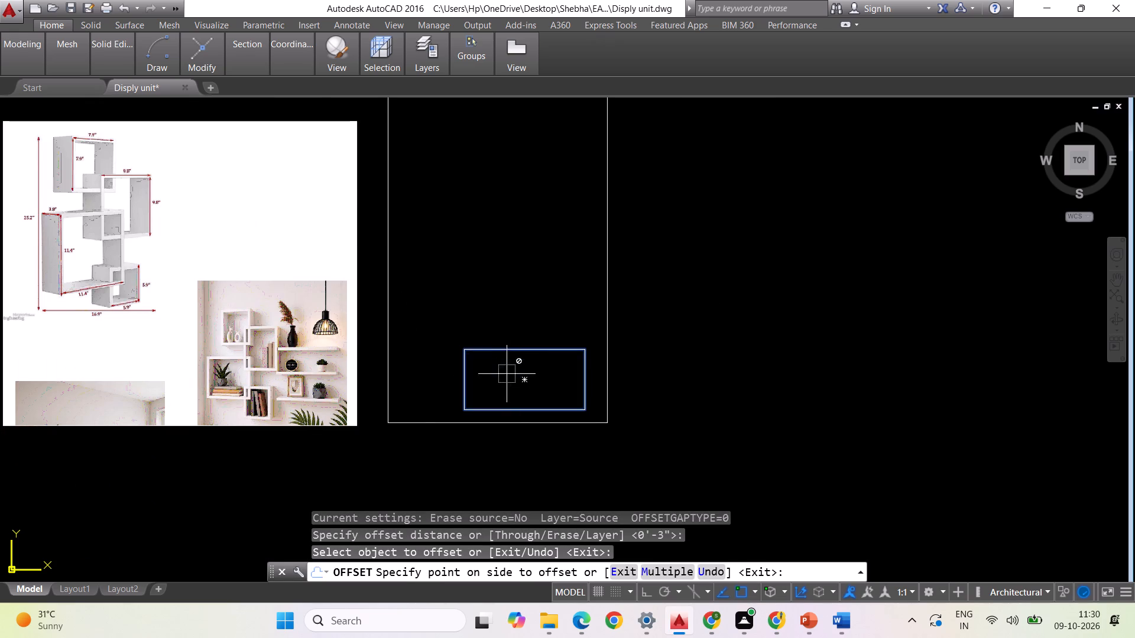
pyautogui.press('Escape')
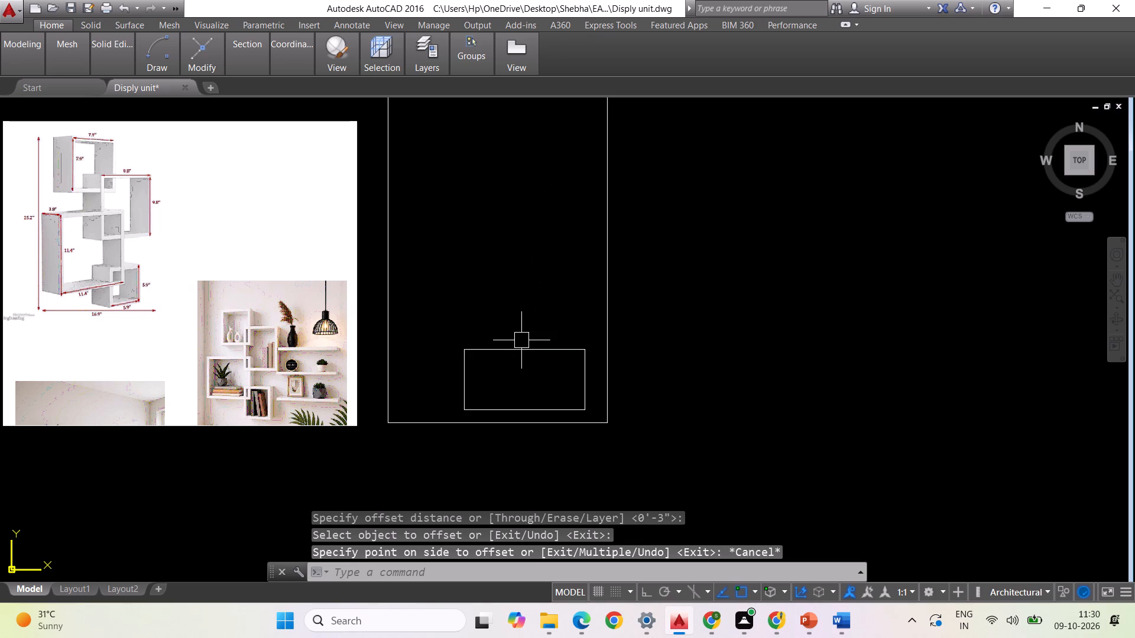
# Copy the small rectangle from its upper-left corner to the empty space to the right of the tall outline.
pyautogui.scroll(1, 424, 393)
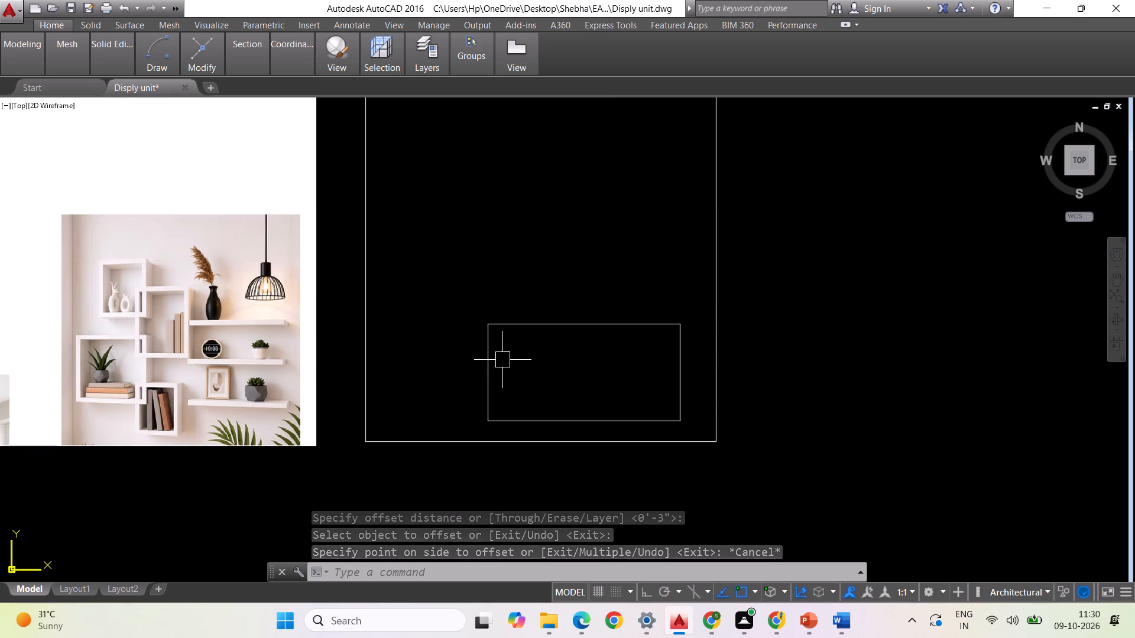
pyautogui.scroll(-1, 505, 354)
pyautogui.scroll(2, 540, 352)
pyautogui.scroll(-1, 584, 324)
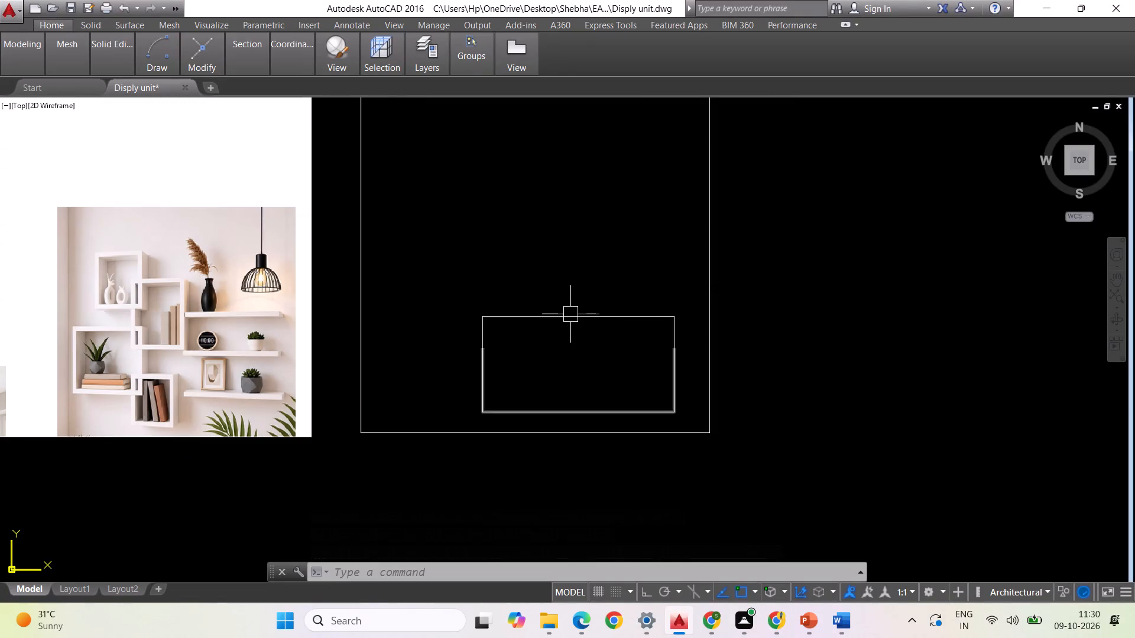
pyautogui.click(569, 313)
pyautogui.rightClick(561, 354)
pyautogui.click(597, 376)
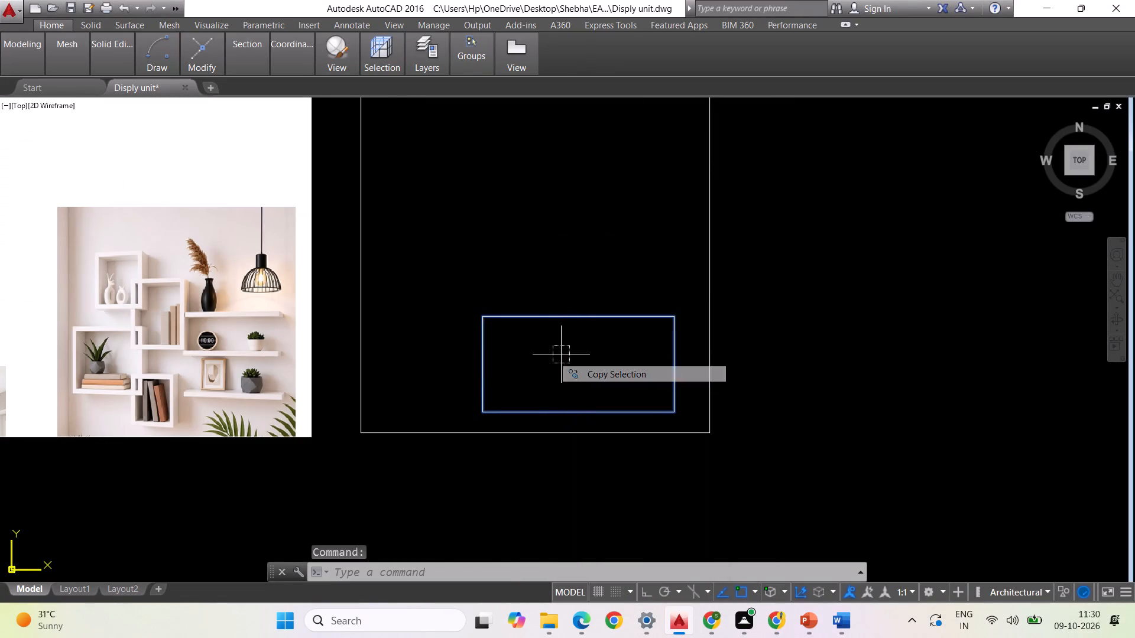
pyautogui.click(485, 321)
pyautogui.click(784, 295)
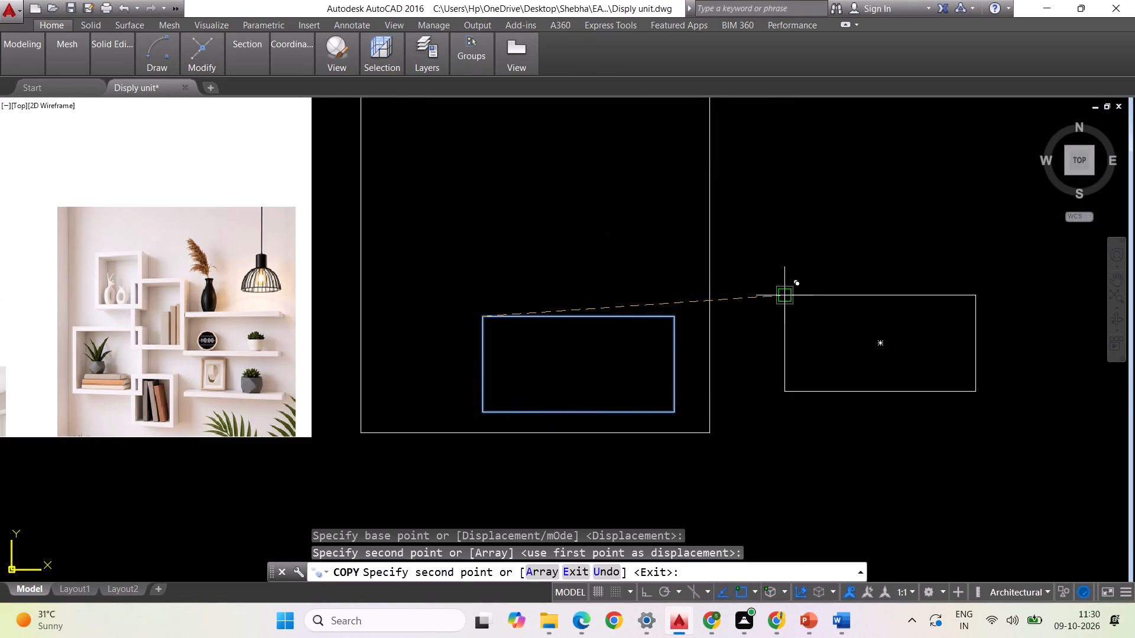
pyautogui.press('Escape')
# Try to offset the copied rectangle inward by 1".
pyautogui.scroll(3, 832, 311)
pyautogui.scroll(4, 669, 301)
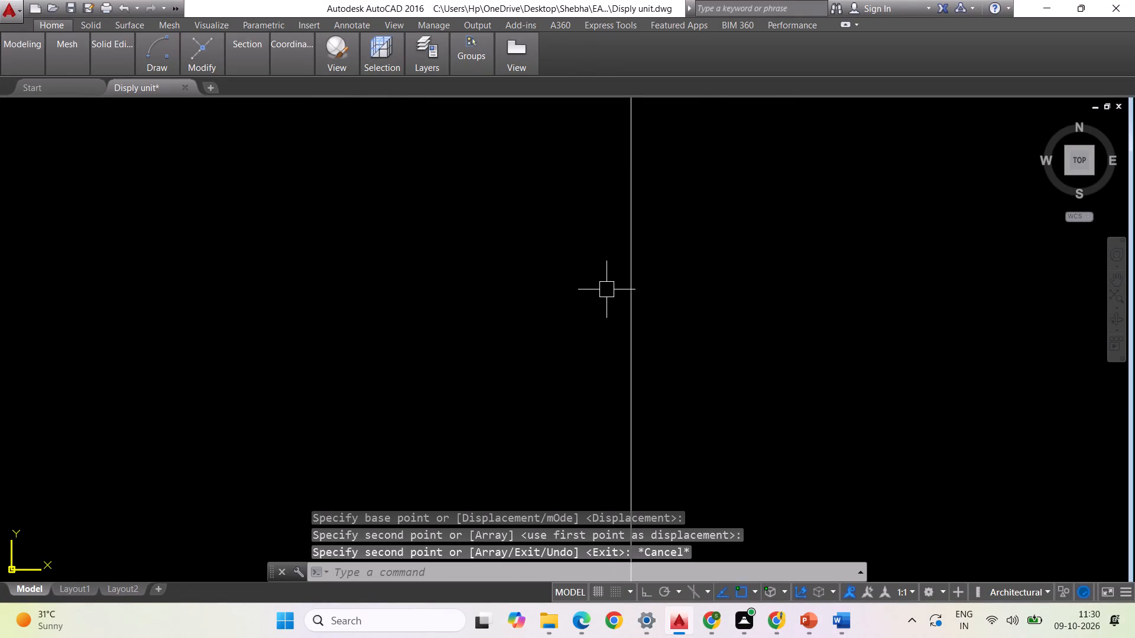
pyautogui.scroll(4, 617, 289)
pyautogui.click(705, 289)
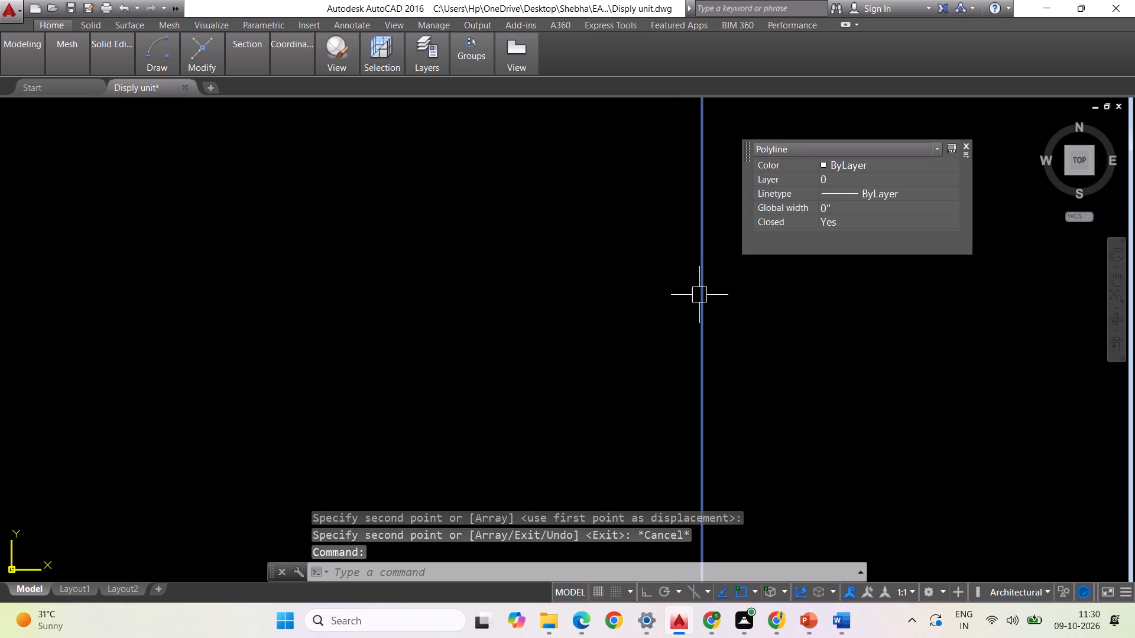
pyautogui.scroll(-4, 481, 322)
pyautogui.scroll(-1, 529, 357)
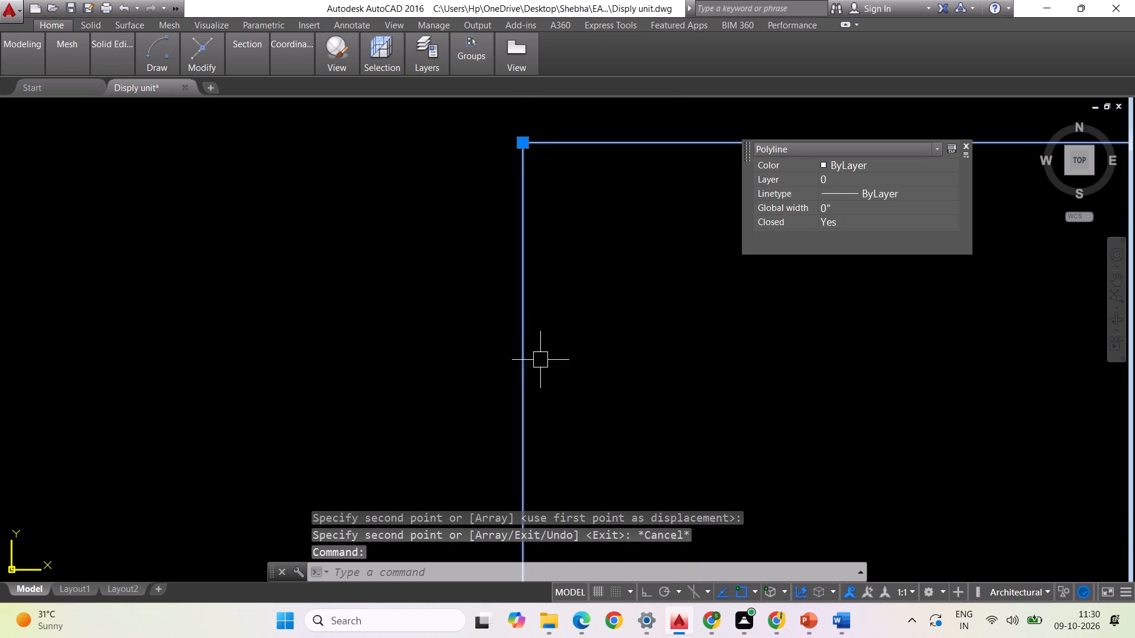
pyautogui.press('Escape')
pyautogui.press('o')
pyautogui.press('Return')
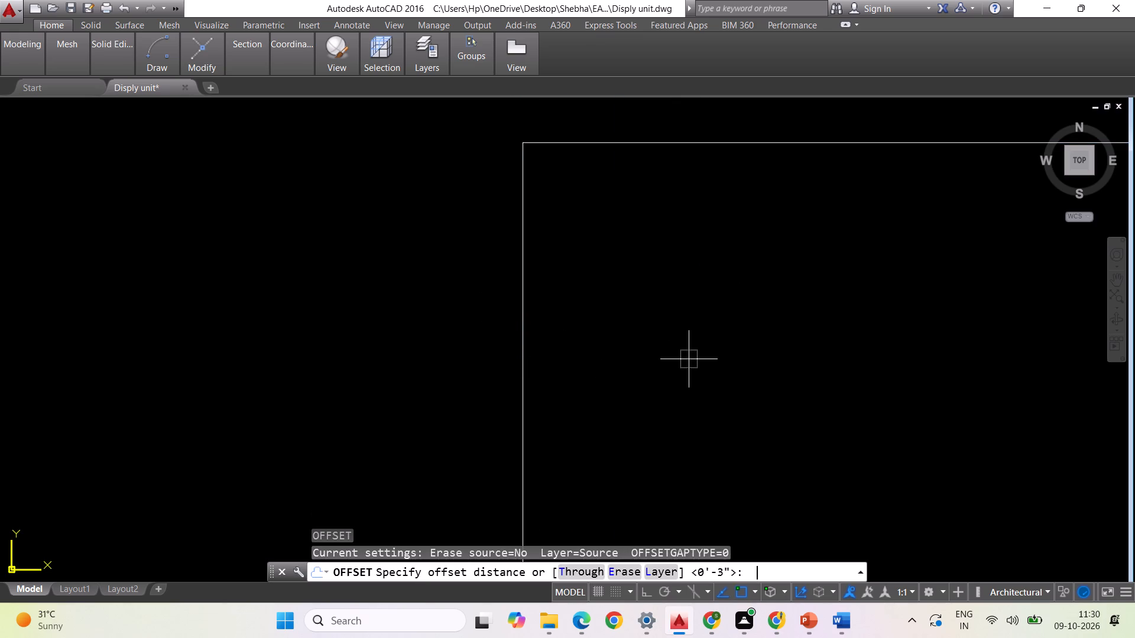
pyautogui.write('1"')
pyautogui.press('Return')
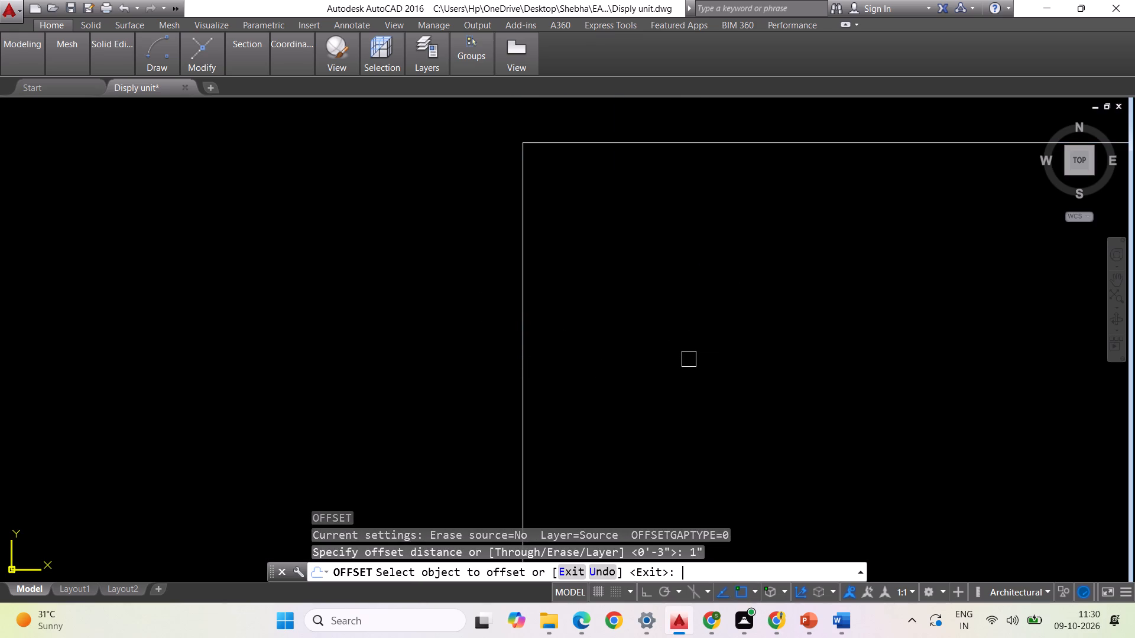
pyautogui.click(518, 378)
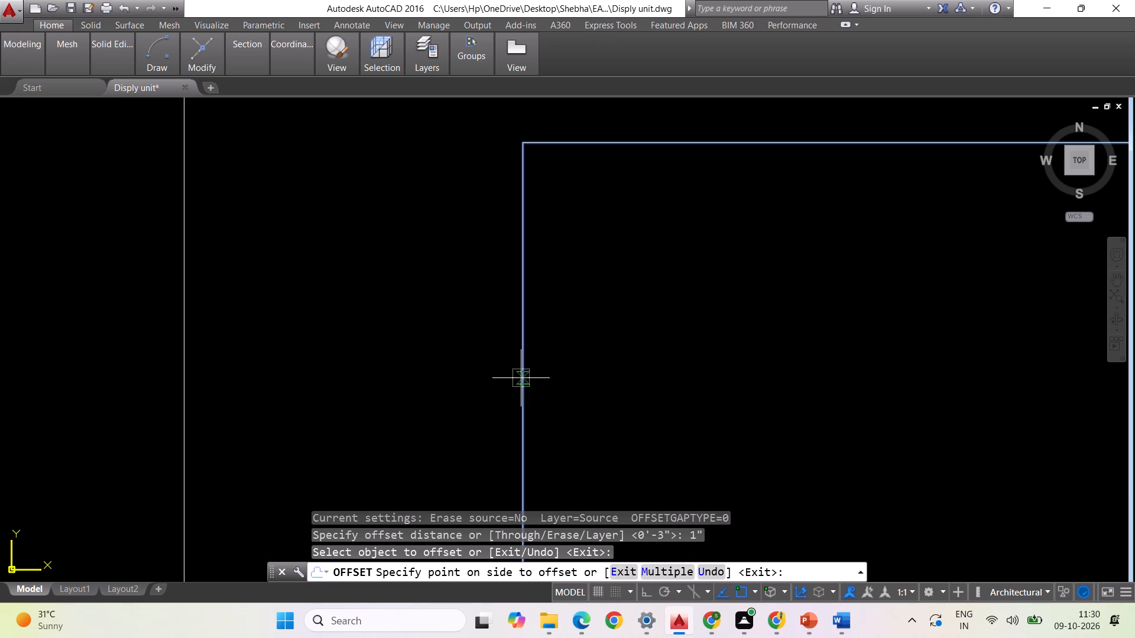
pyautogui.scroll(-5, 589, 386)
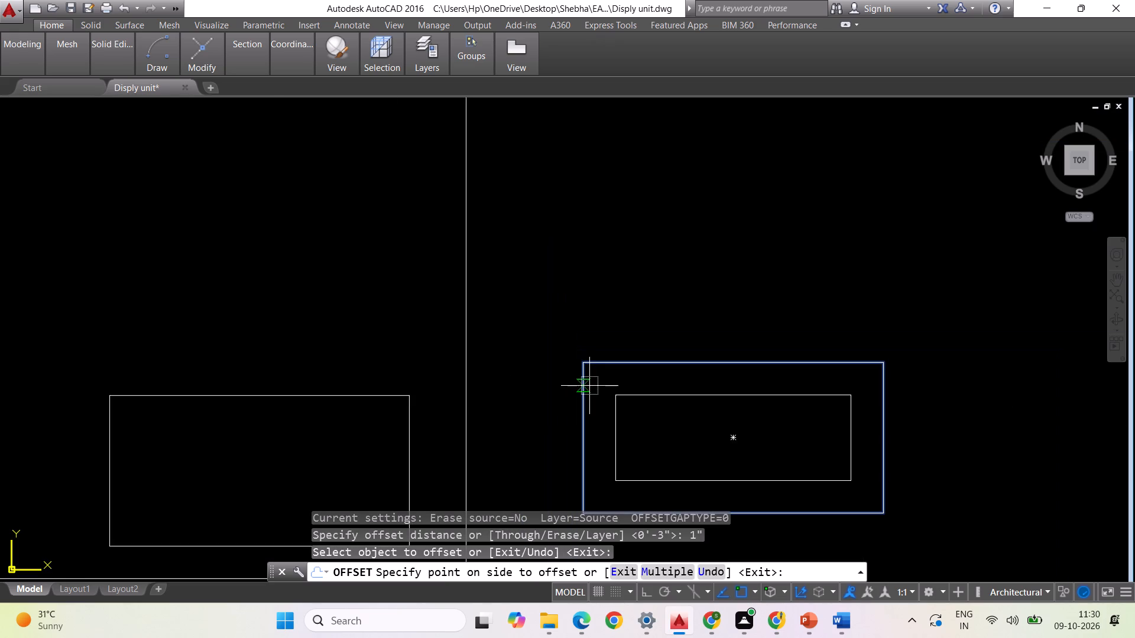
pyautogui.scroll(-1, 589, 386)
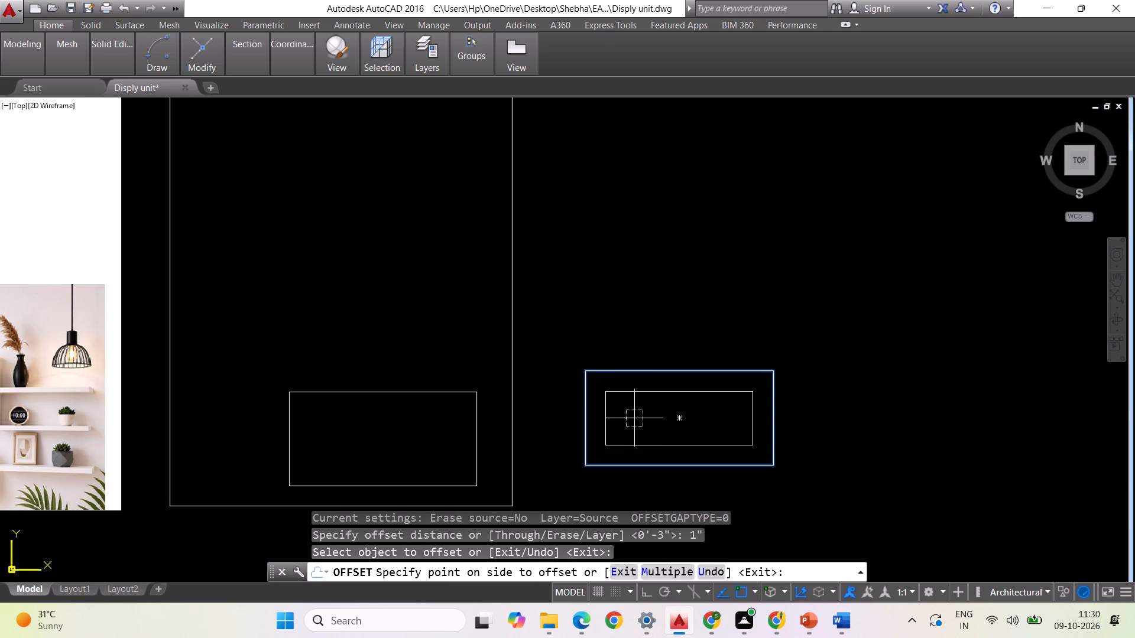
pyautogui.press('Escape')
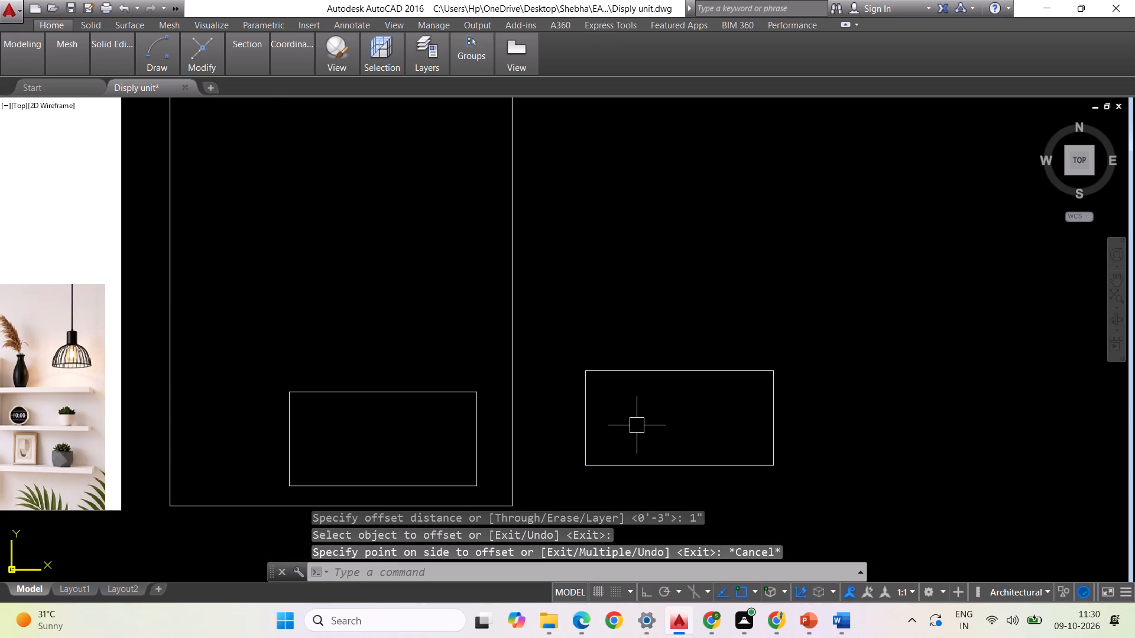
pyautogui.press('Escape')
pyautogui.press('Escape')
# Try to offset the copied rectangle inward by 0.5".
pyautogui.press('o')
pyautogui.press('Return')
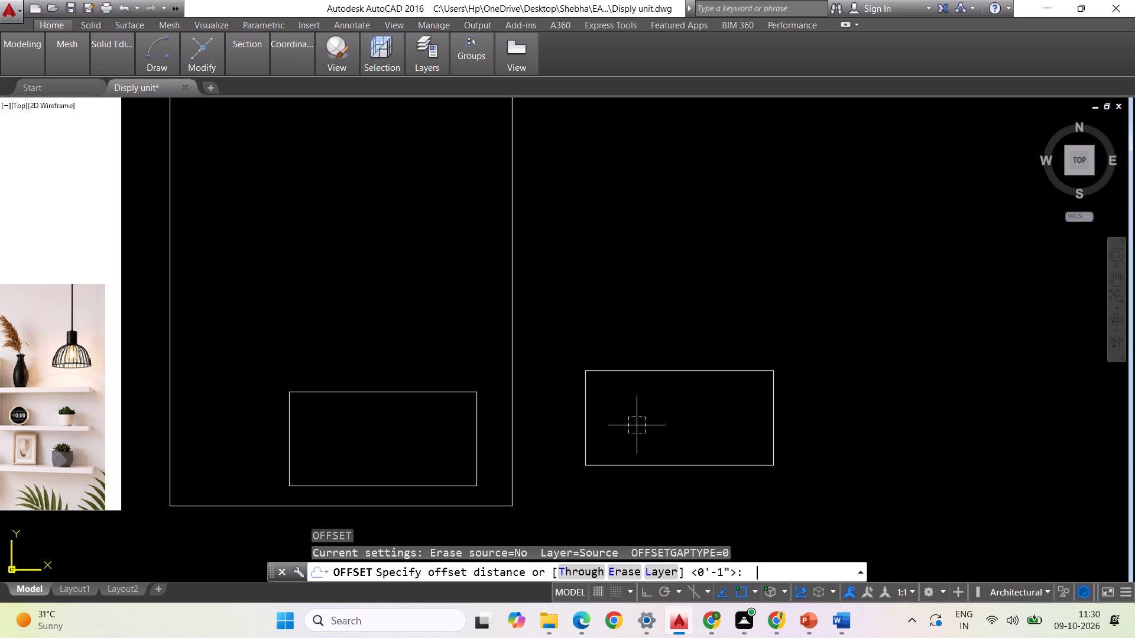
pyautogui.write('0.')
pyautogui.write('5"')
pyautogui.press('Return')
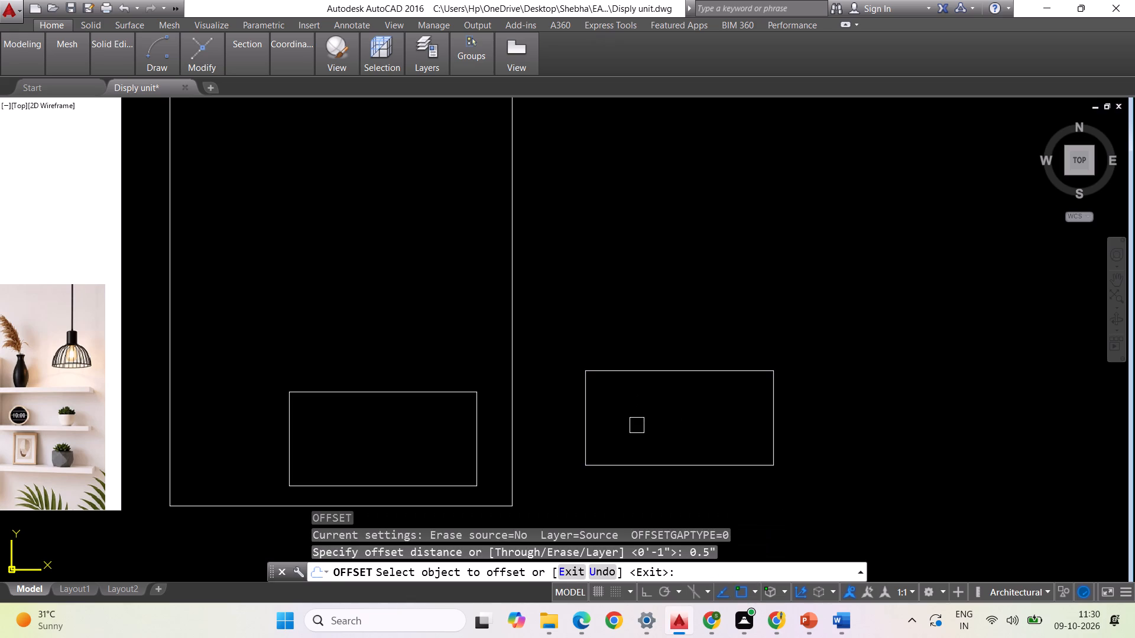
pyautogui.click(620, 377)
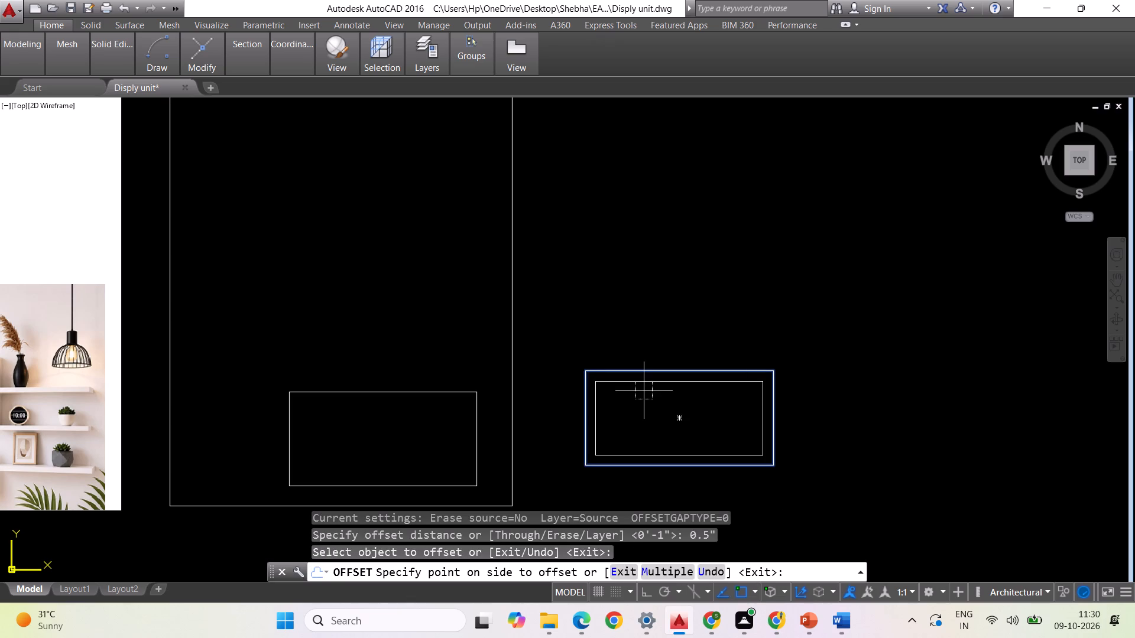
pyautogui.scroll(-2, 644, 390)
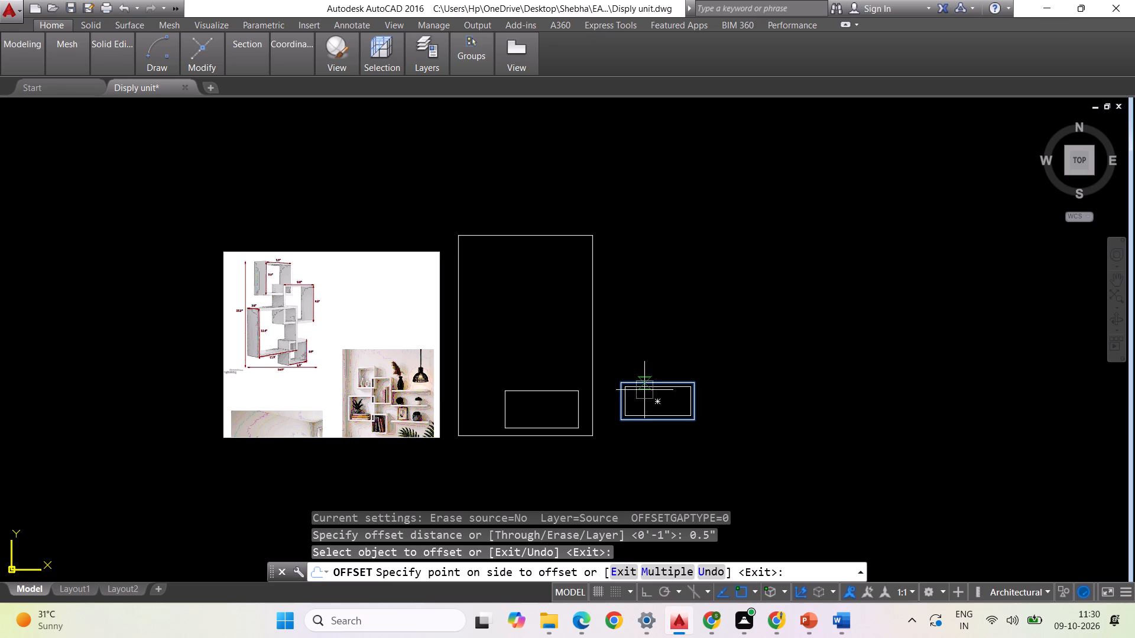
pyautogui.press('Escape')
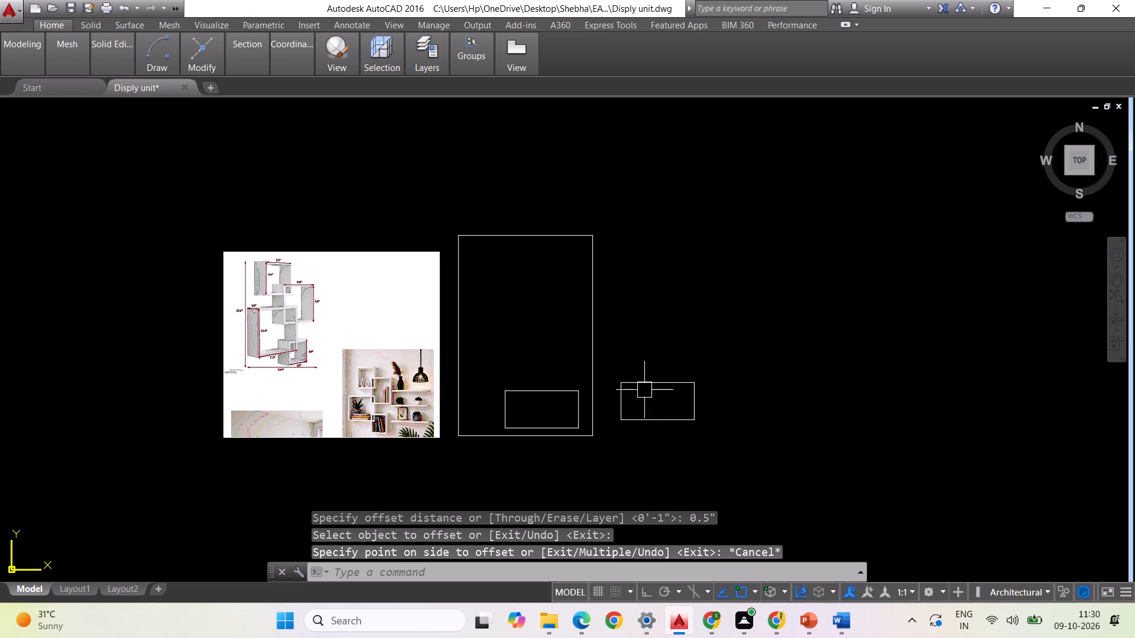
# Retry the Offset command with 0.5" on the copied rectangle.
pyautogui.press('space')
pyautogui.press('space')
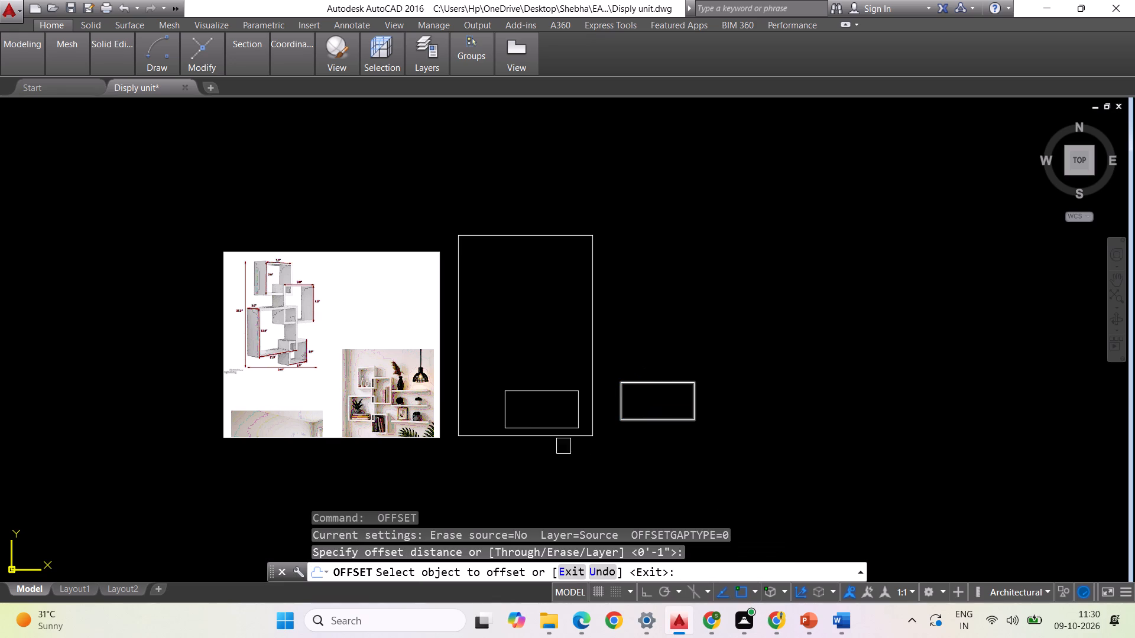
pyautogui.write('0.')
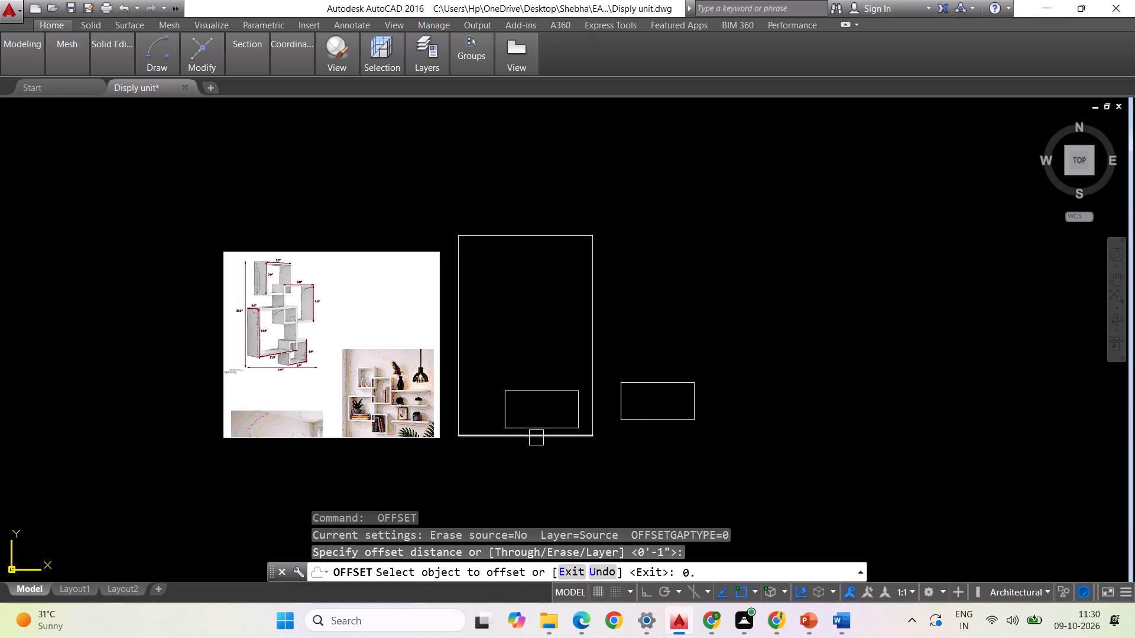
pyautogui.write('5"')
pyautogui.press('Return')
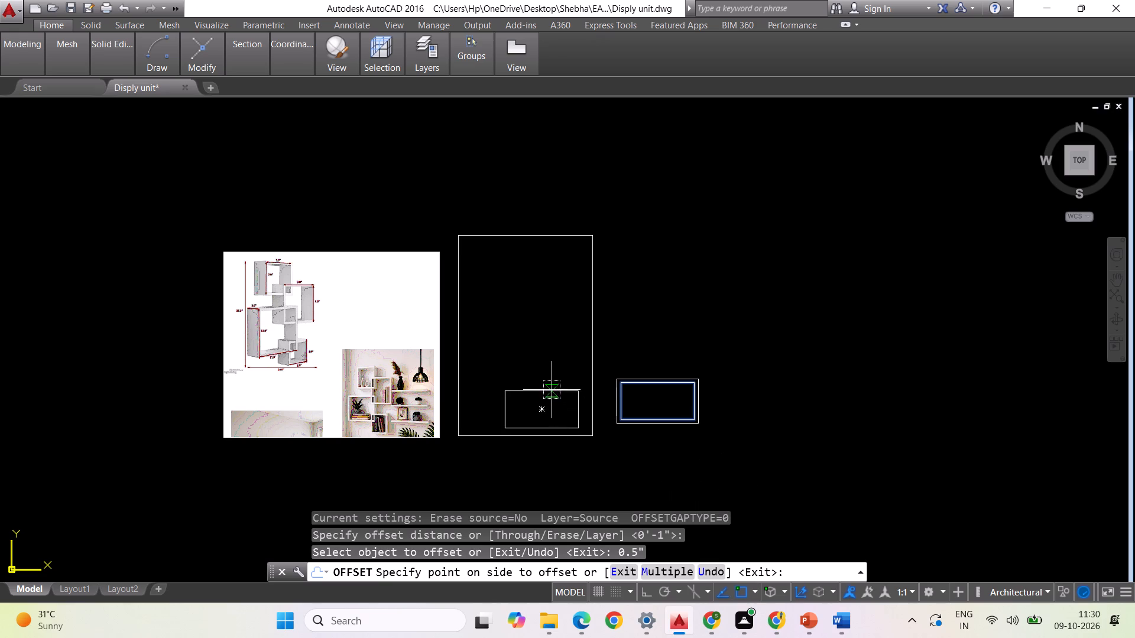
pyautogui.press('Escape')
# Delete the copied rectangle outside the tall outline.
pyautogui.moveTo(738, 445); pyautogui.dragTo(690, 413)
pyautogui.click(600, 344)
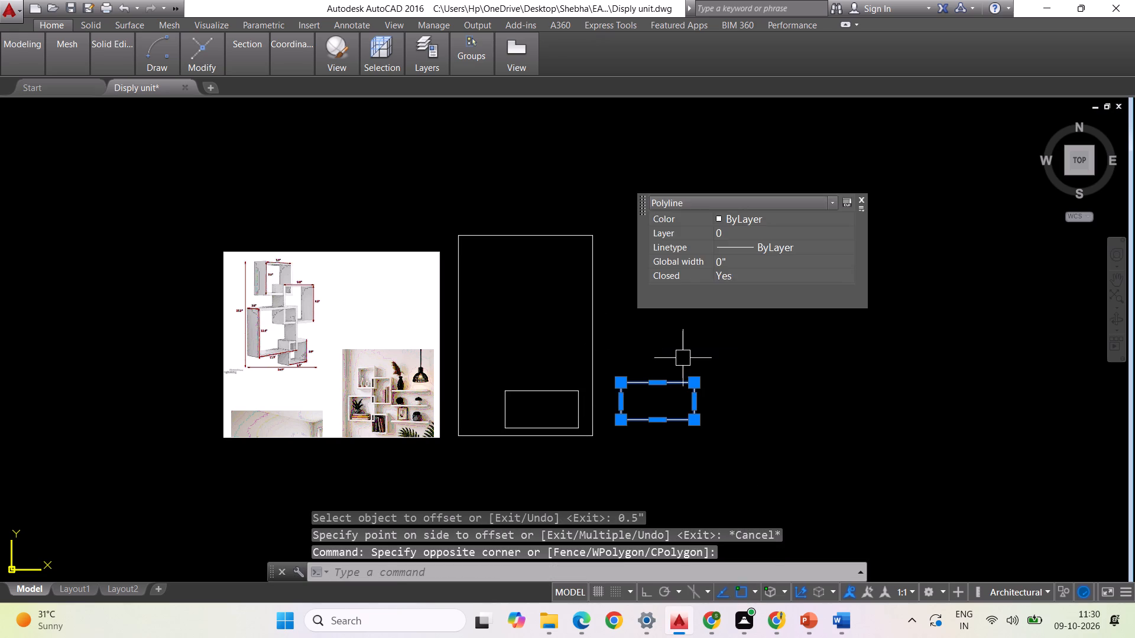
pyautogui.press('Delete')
# Offset the small rectangle inside the outline inward by 0.5" to form the box's wall thickness.
pyautogui.scroll(2, 523, 408)
pyautogui.press('Escape')
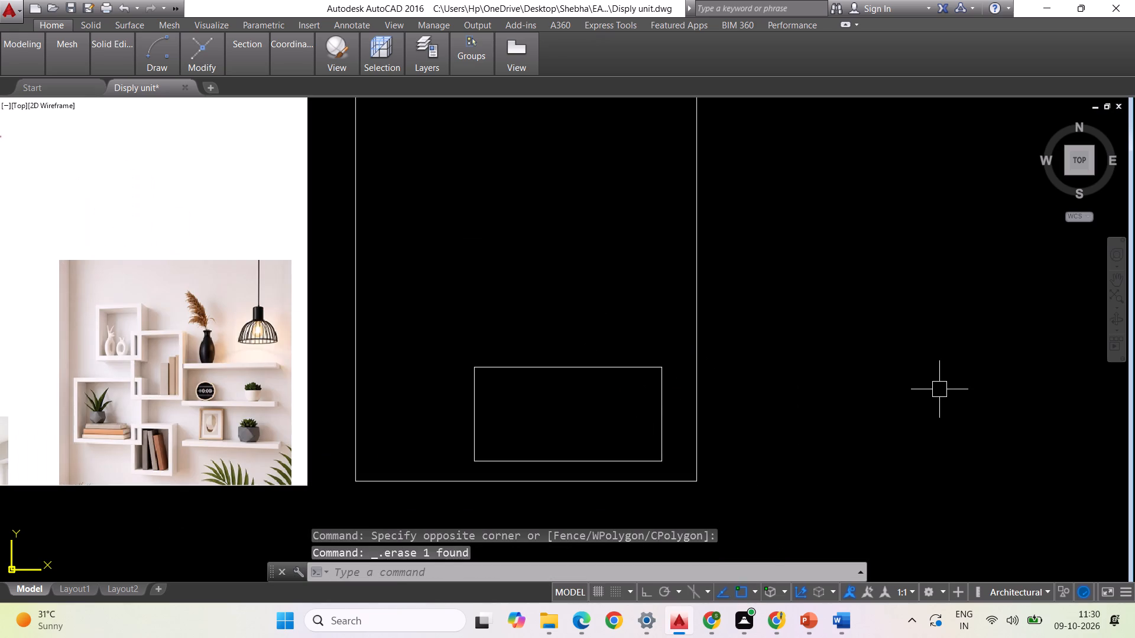
pyautogui.press('Escape')
pyautogui.press('o')
pyautogui.press('Return')
pyautogui.write('0.5"')
pyautogui.press('Return')
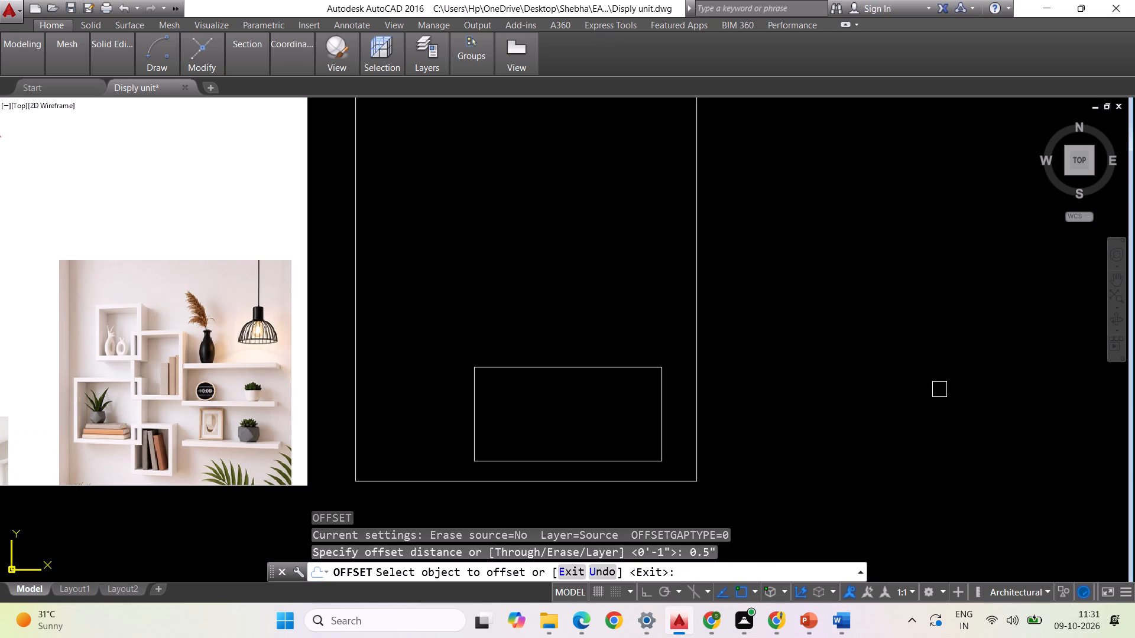
pyautogui.click(613, 370)
pyautogui.click(612, 392)
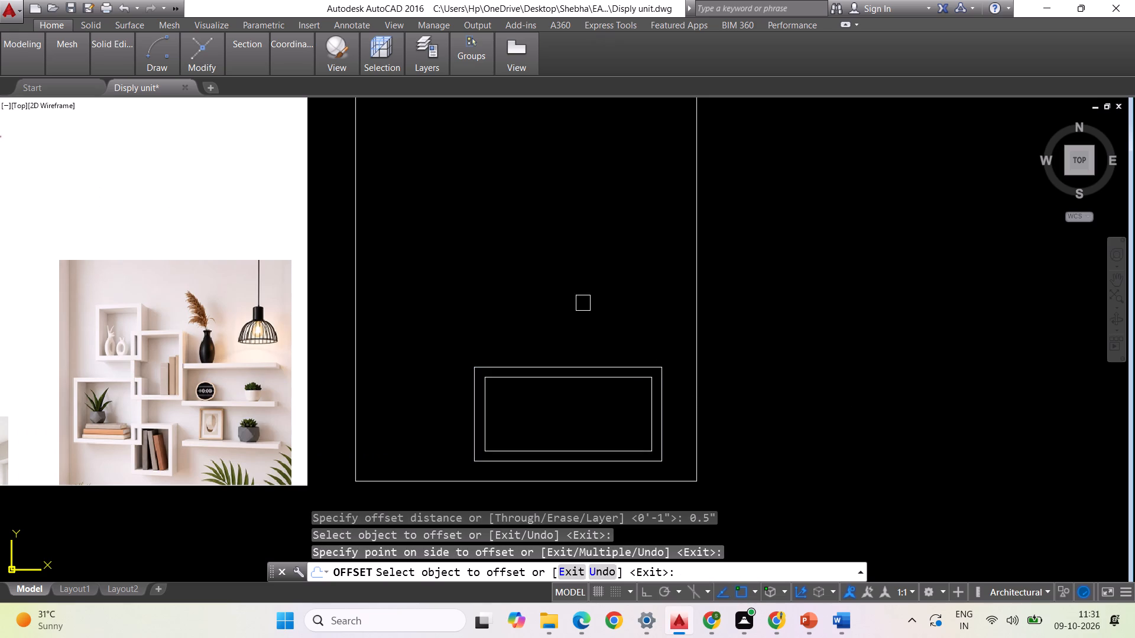
pyautogui.scroll(-1, 583, 303)
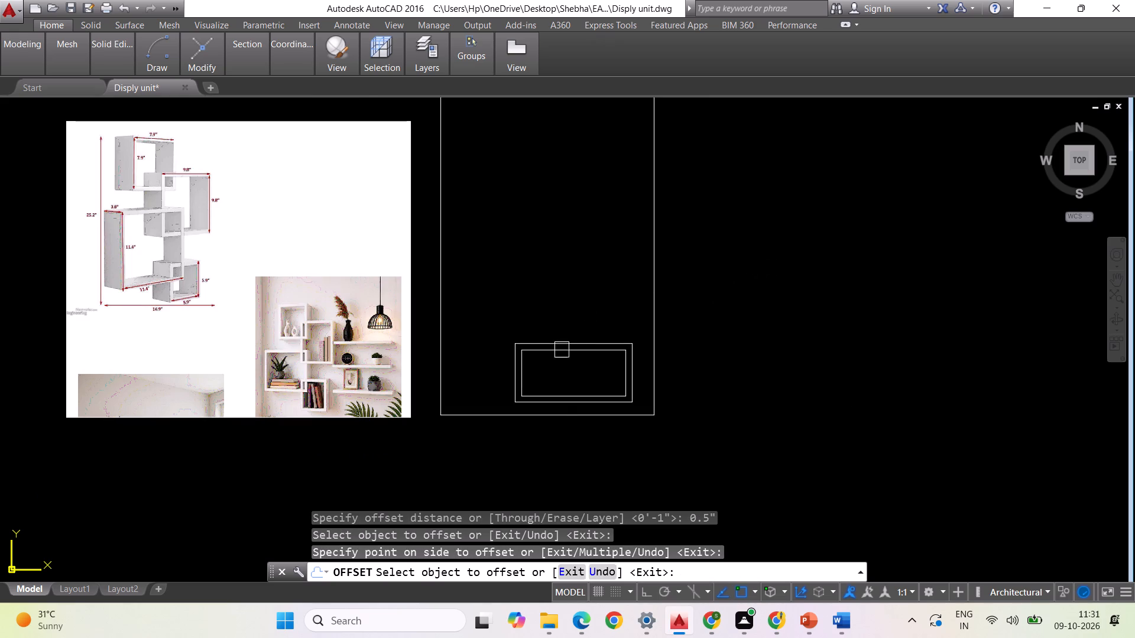
pyautogui.scroll(1, 560, 352)
pyautogui.scroll(-2, 718, 323)
pyautogui.press('Escape')
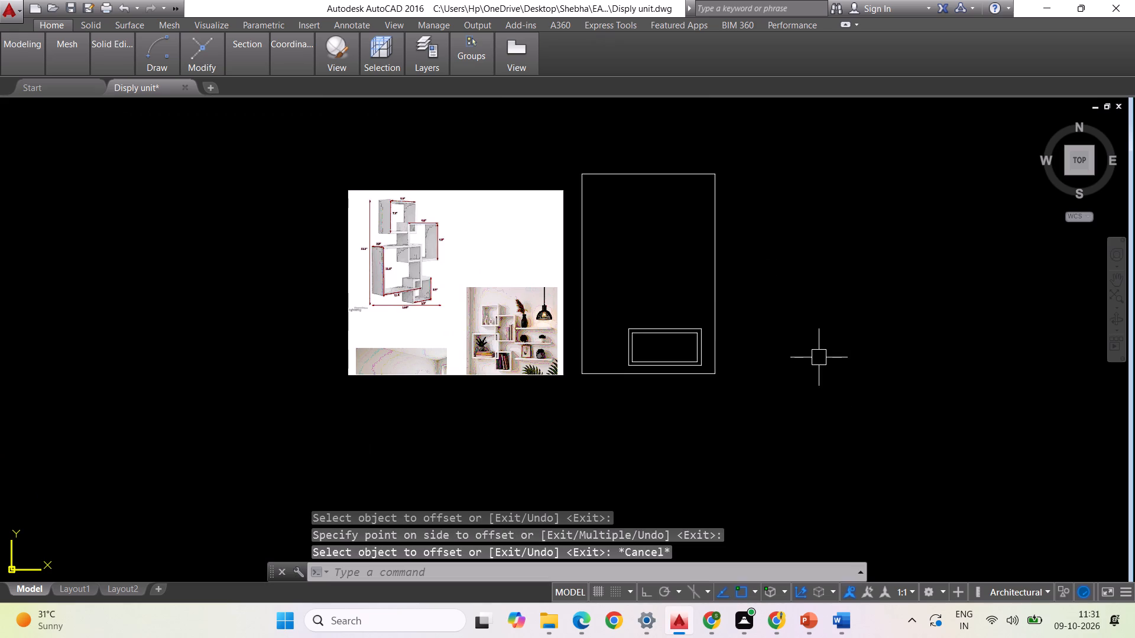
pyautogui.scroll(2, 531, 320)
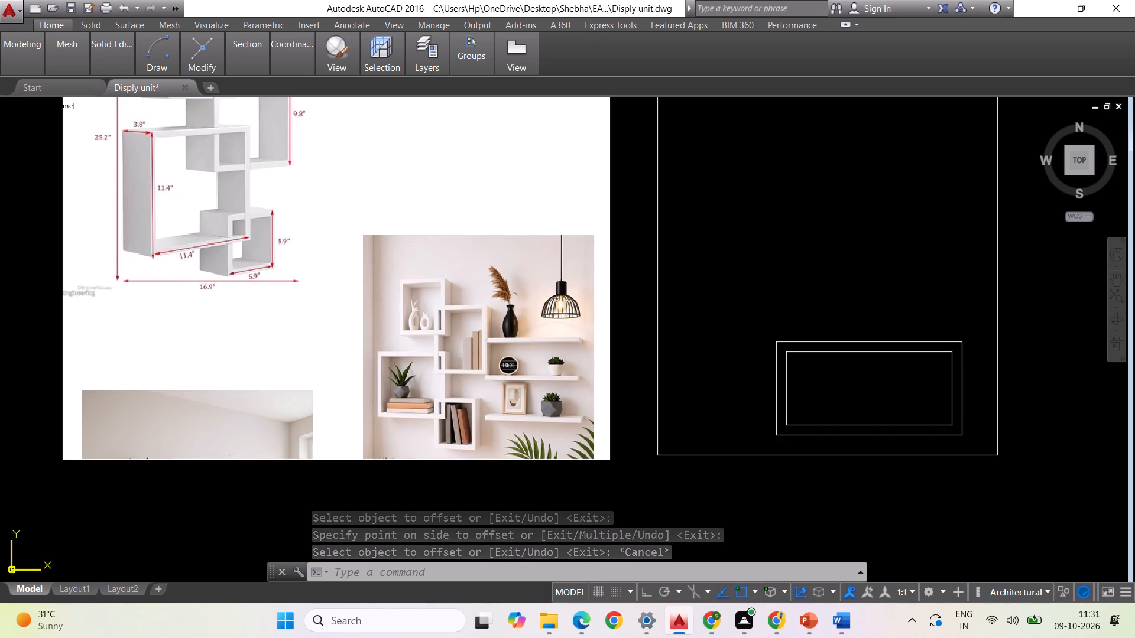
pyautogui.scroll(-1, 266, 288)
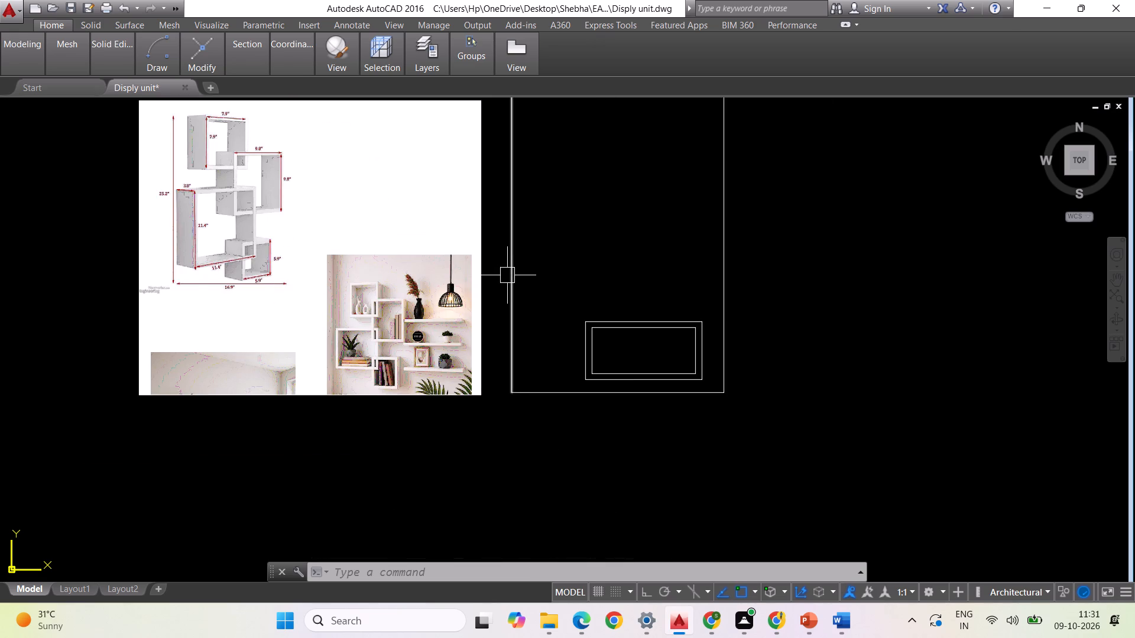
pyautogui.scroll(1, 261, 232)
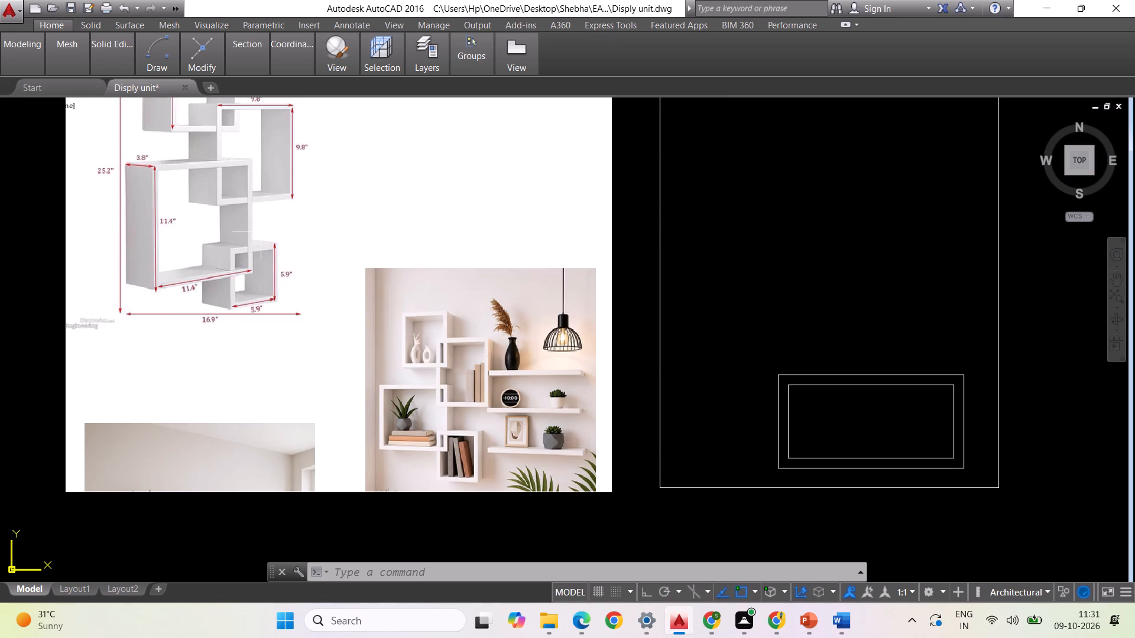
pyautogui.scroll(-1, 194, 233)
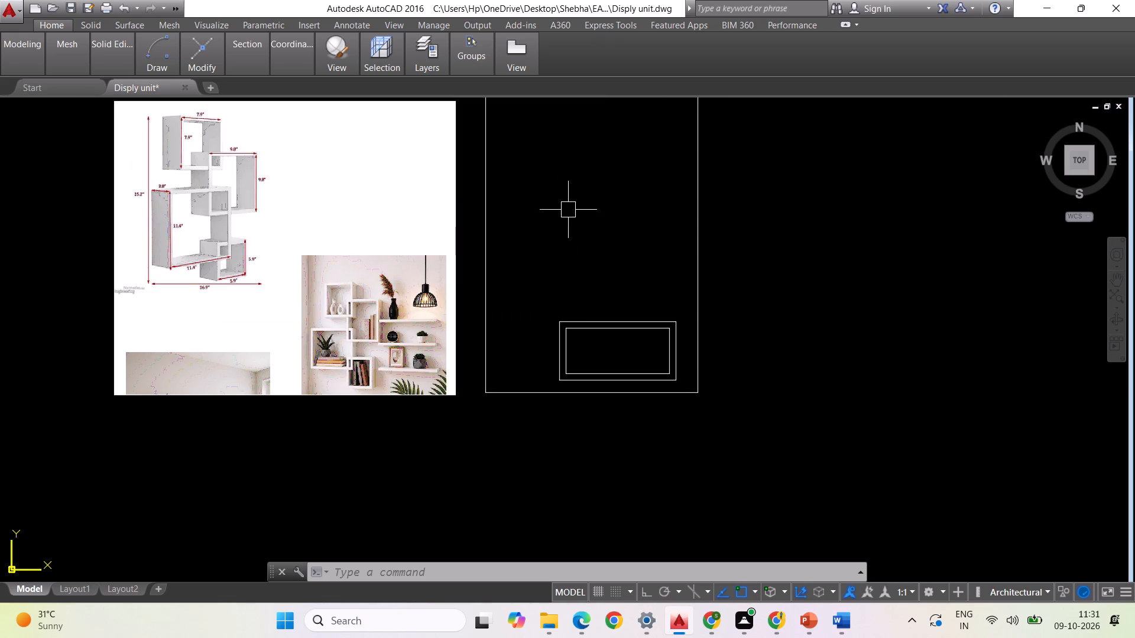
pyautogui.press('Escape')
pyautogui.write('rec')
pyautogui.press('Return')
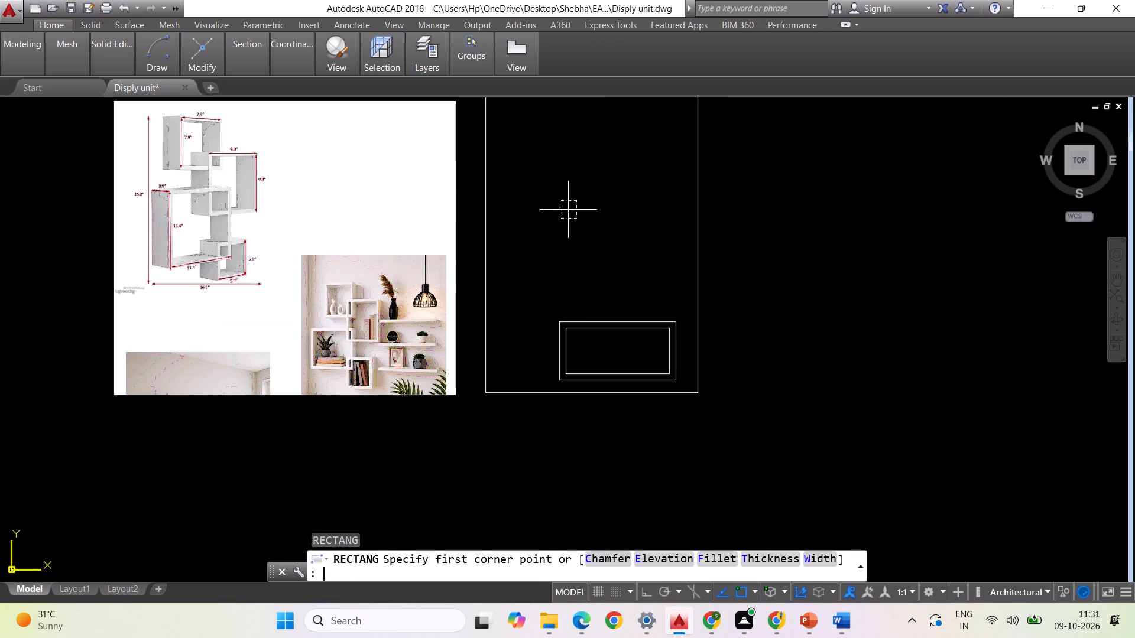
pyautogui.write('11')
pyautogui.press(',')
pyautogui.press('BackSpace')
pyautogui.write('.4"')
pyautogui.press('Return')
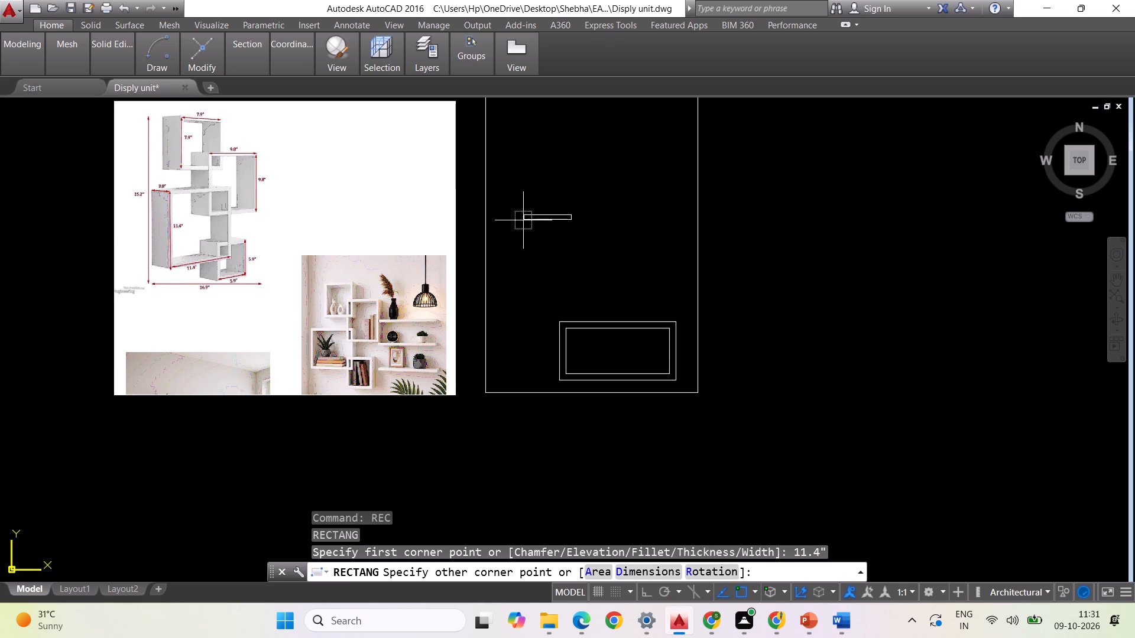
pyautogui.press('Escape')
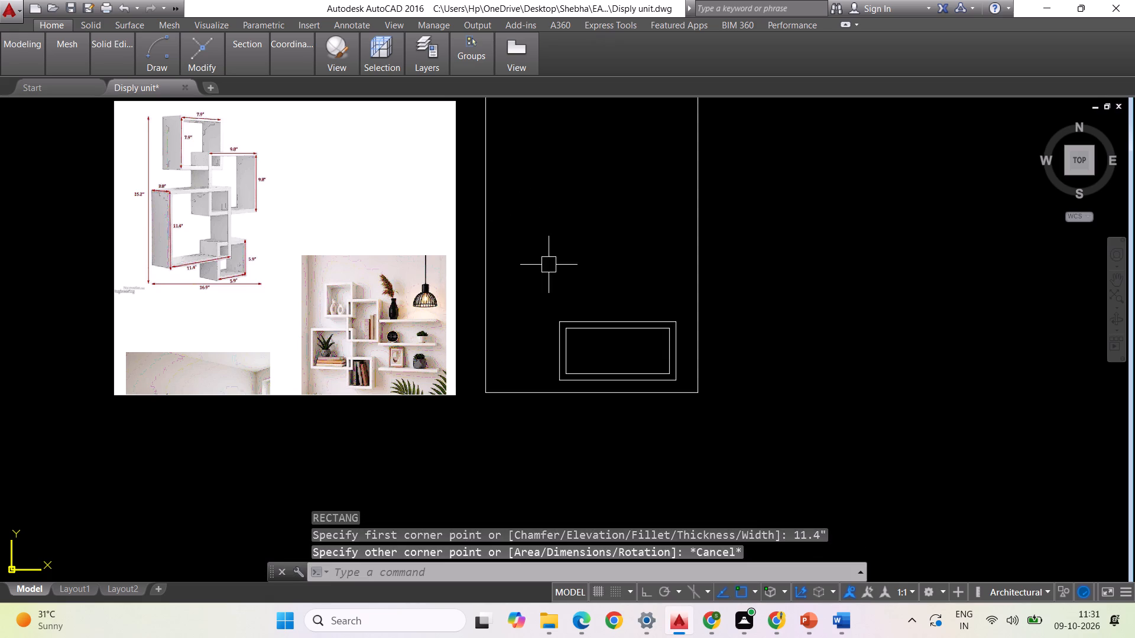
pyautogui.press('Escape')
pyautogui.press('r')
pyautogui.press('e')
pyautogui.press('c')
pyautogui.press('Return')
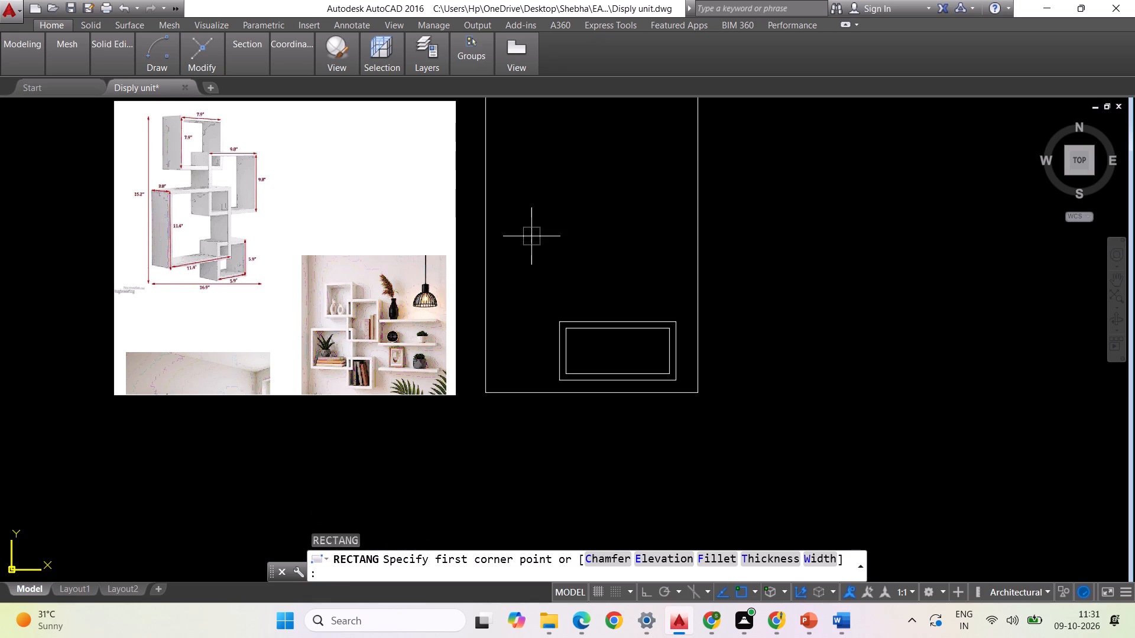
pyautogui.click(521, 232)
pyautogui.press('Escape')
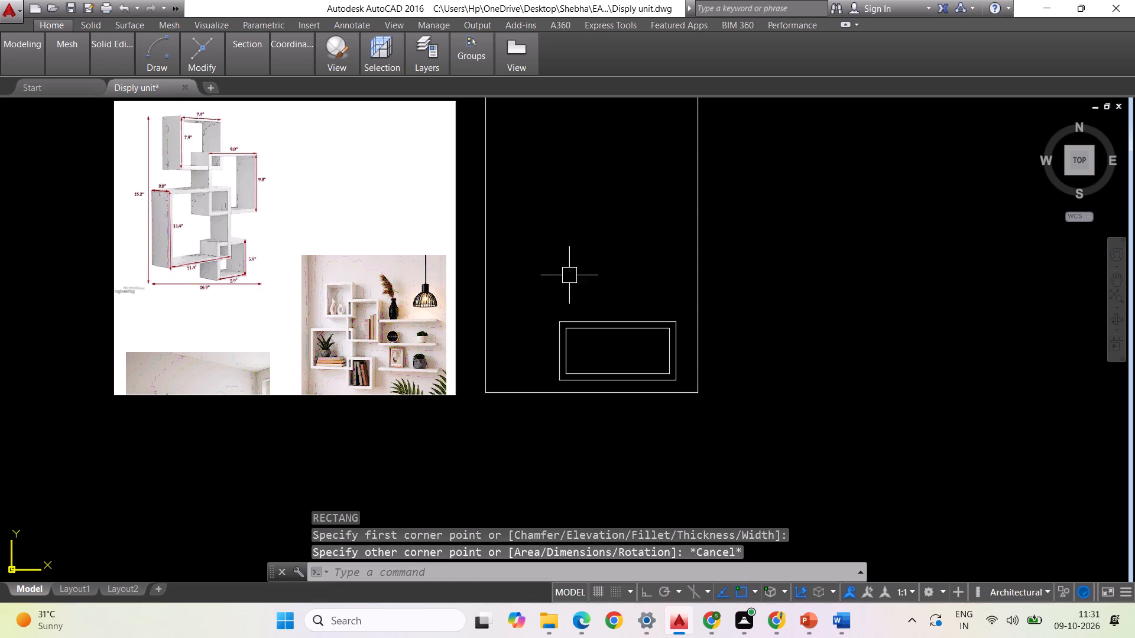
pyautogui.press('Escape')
# Draw a rectangle inside the tall outline above the double-walled box, with 11.4" as the distance to its opposite corner.
pyautogui.scroll(-1, 527, 327)
pyautogui.scroll(1, 552, 261)
pyautogui.write('rec')
pyautogui.press('Return')
pyautogui.click(521, 242)
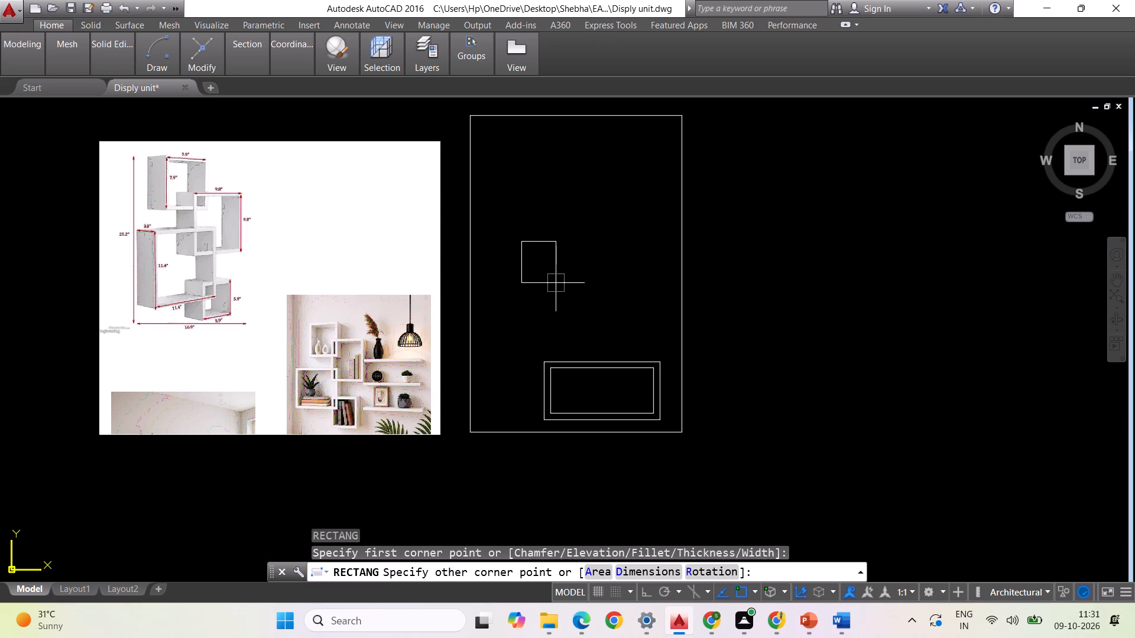
pyautogui.write('11.4"')
pyautogui.press('Return')
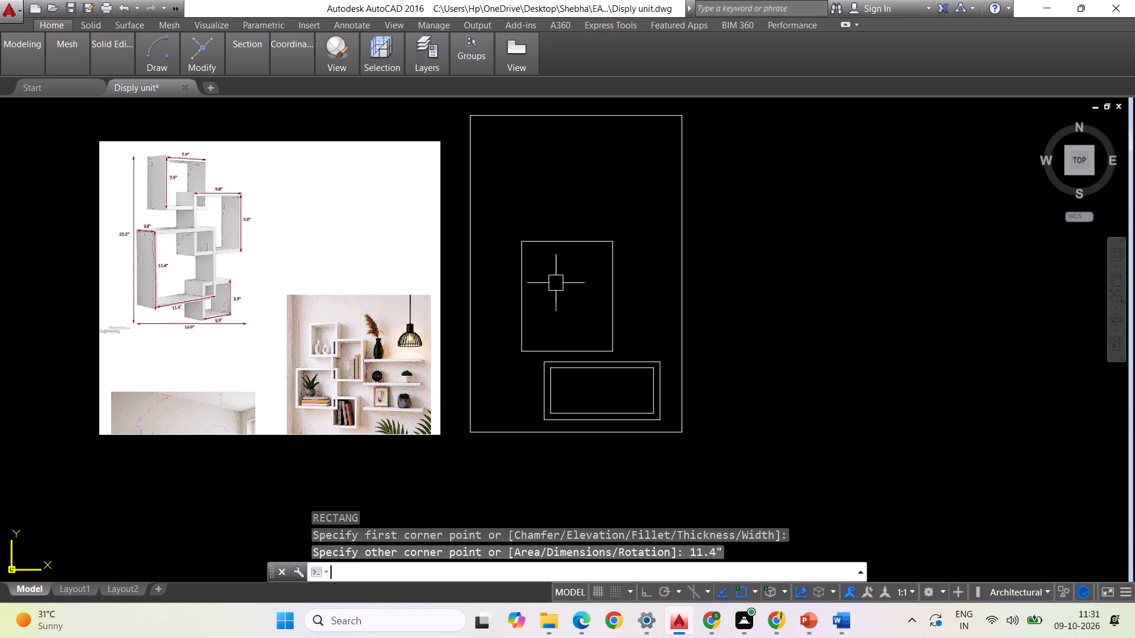
pyautogui.press('Escape')
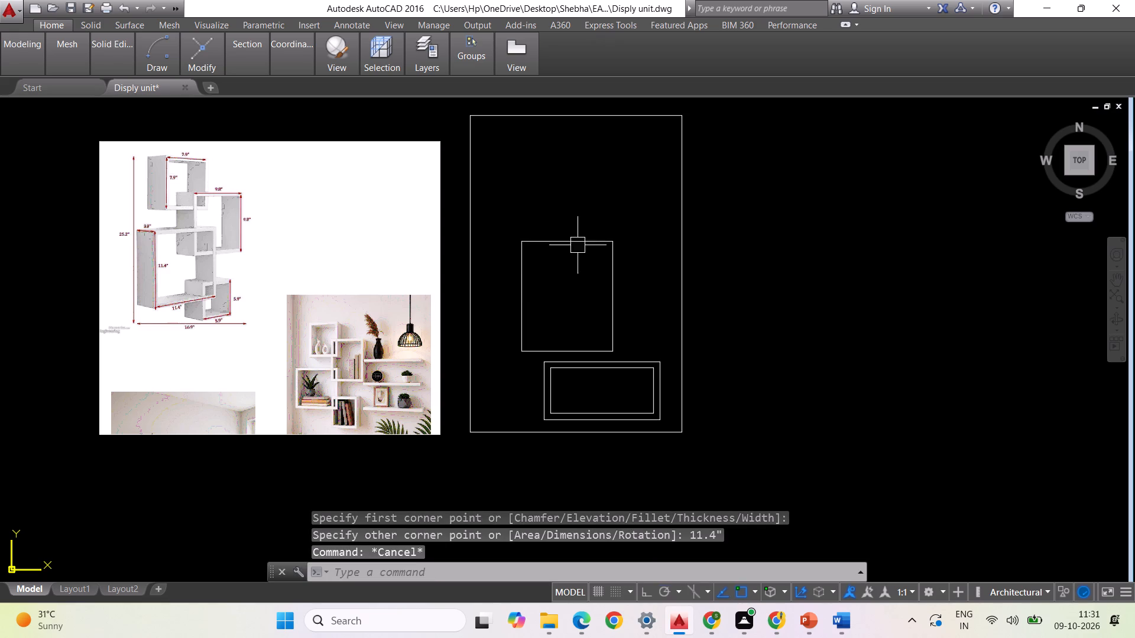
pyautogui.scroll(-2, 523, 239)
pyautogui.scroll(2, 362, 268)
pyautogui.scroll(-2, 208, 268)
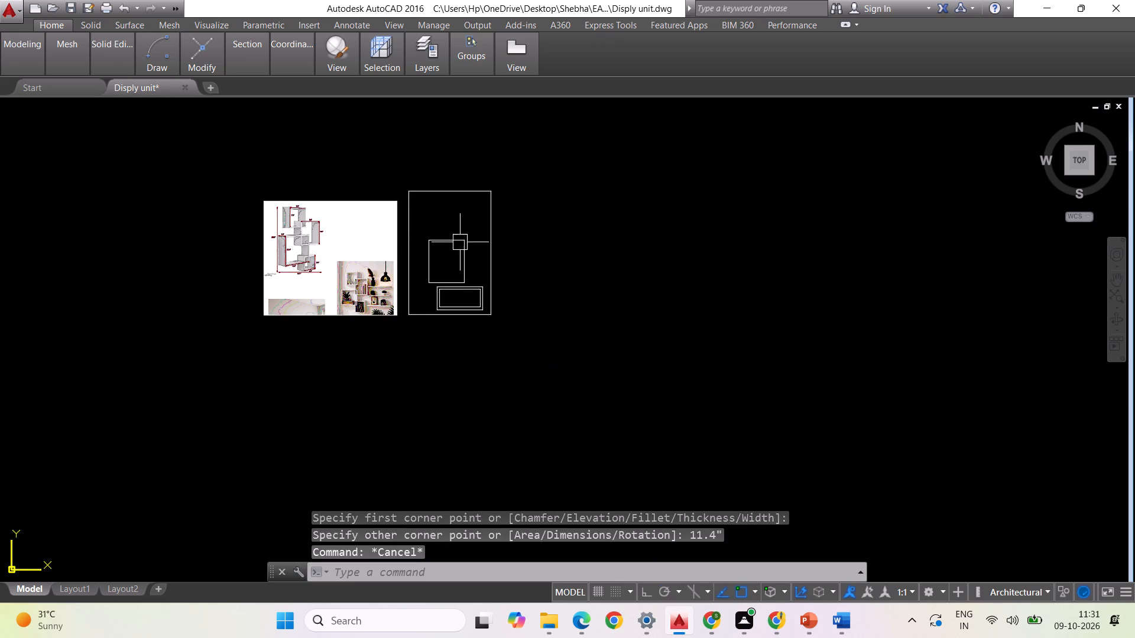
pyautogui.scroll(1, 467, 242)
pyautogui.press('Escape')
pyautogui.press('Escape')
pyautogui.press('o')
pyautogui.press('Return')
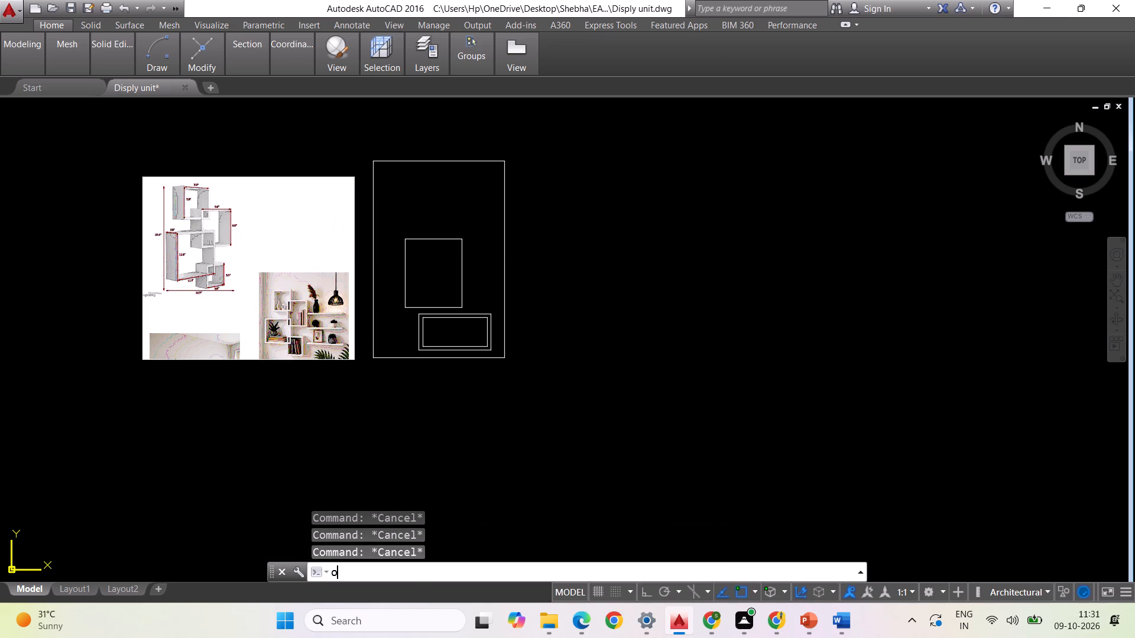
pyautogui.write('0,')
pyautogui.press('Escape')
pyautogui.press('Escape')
# Offset the new rectangle above the lower box inward by 0.5" to form its wall thickness.
pyautogui.press('o')
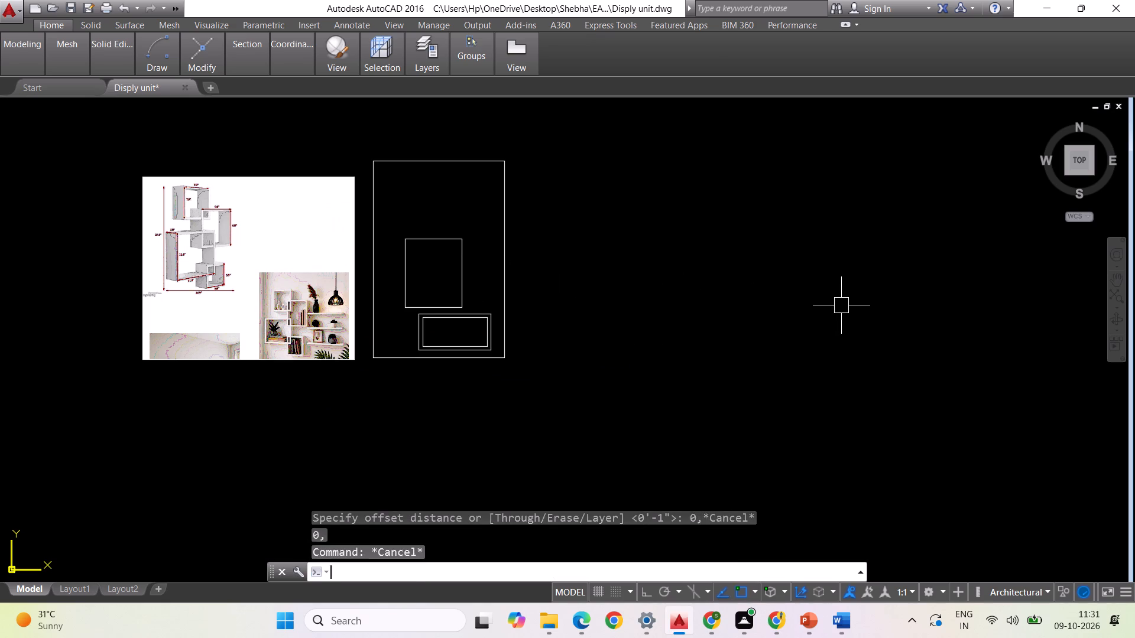
pyautogui.press('Return')
pyautogui.write('0.5"')
pyautogui.press('Return')
pyautogui.click(442, 236)
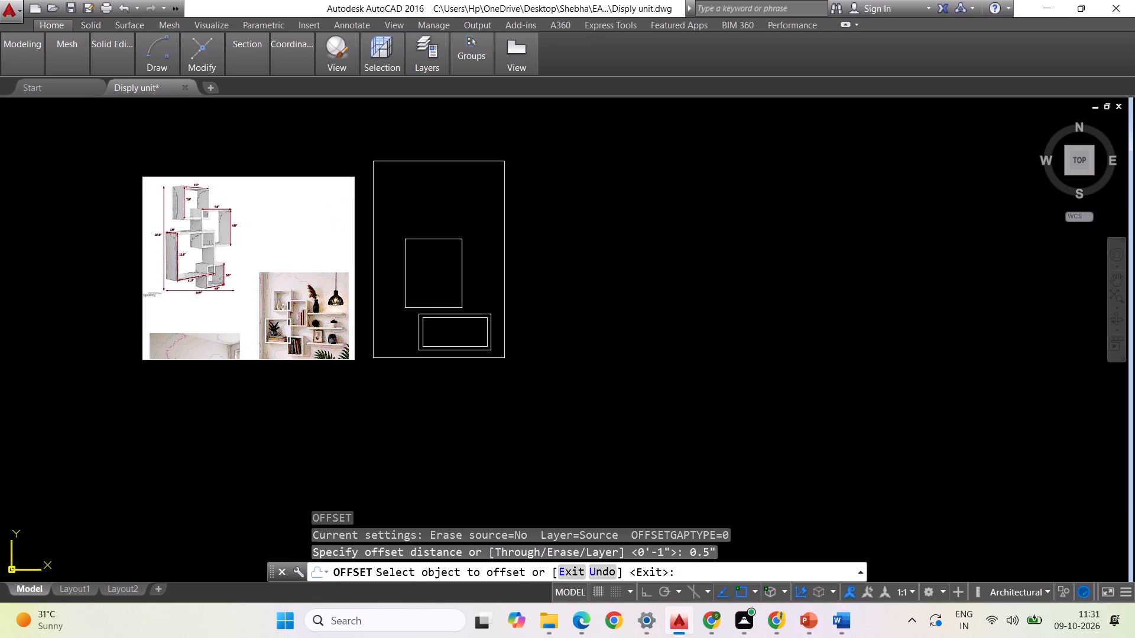
pyautogui.click(440, 256)
pyautogui.press('Escape')
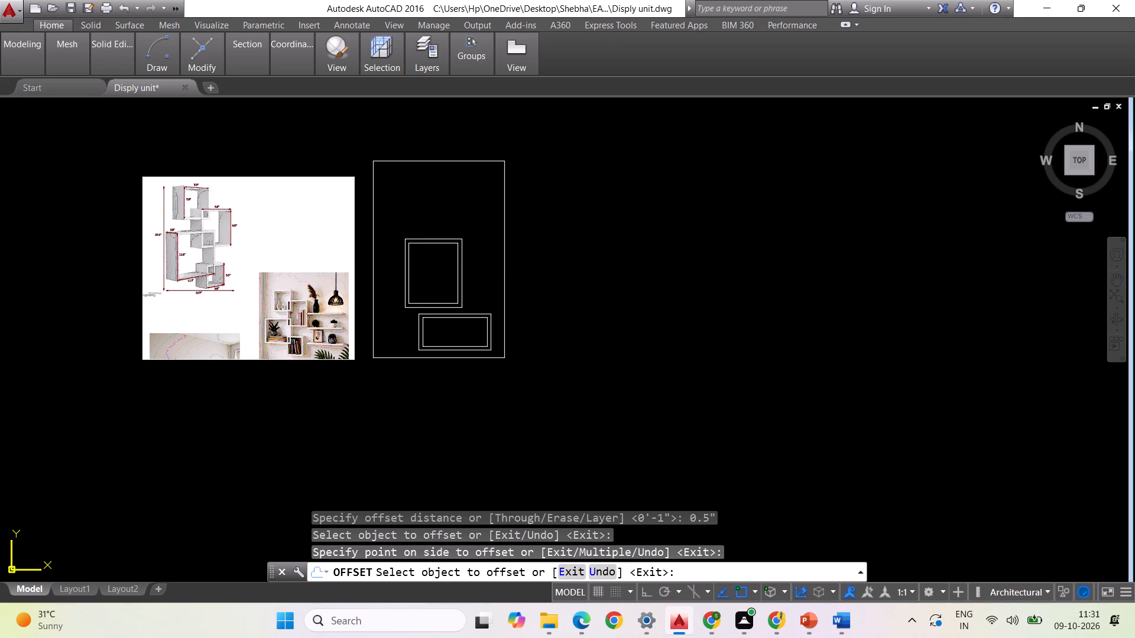
pyautogui.scroll(1, 459, 276)
pyautogui.scroll(-1, 726, 252)
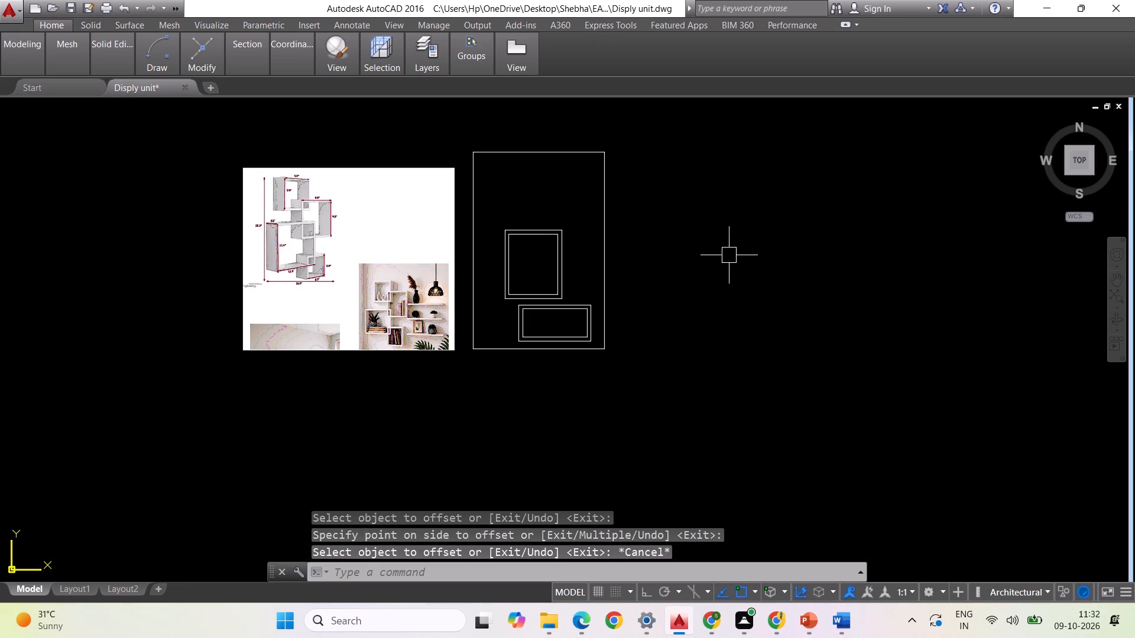
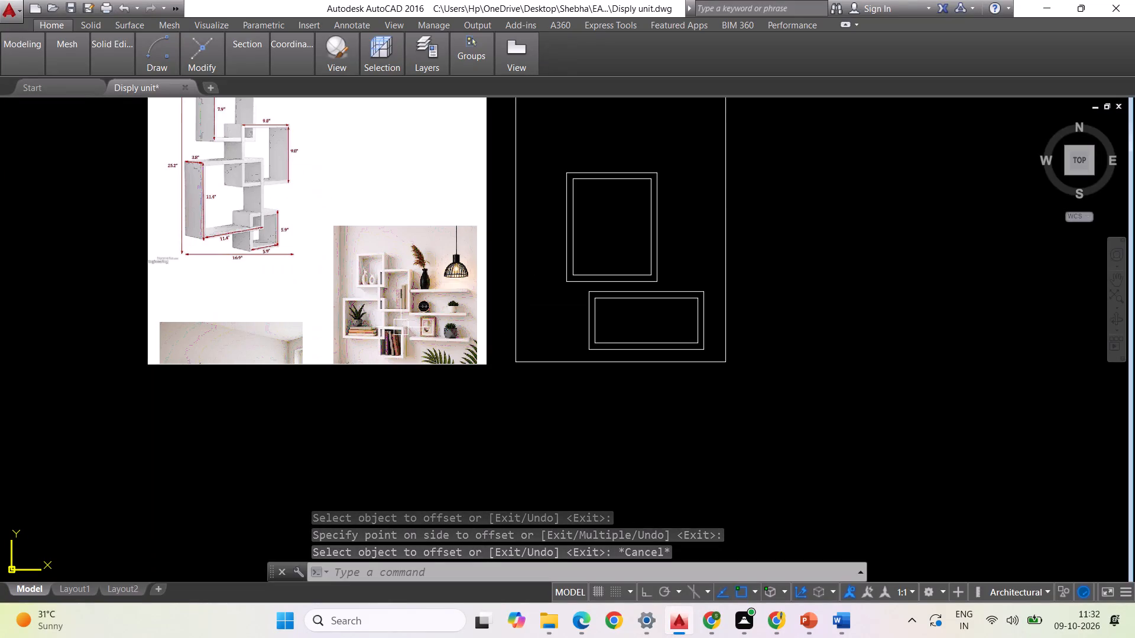
# Move the upper double-walled box by its lower-right corner so it overlaps the upper-left corner of the lower box.
pyautogui.scroll(1, 706, 236)
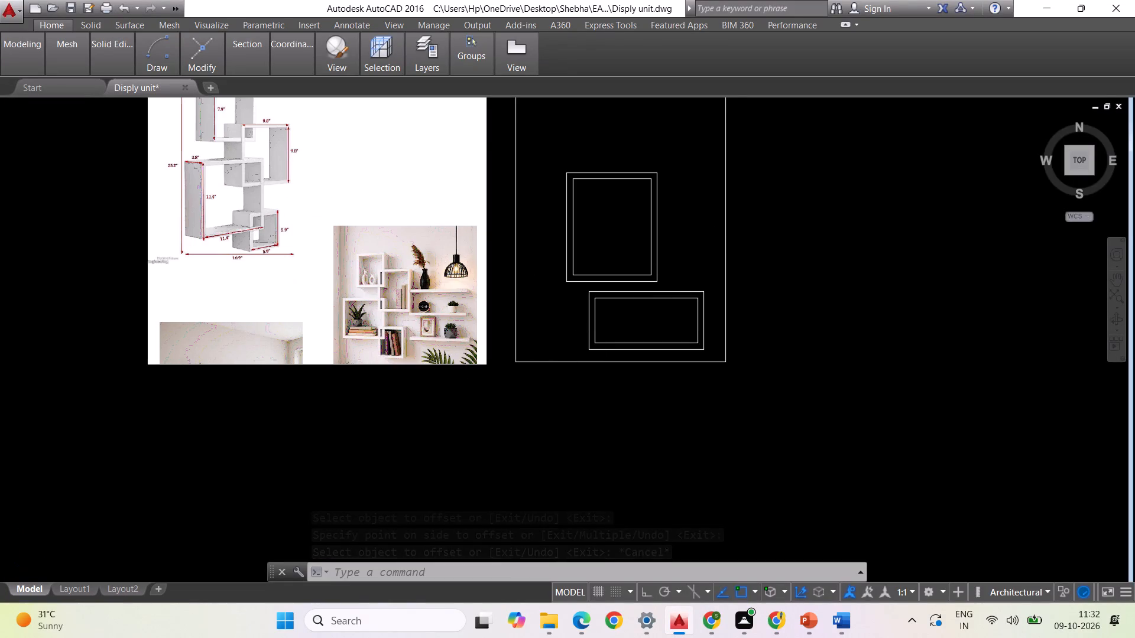
pyautogui.click(663, 262)
pyautogui.click(474, 205)
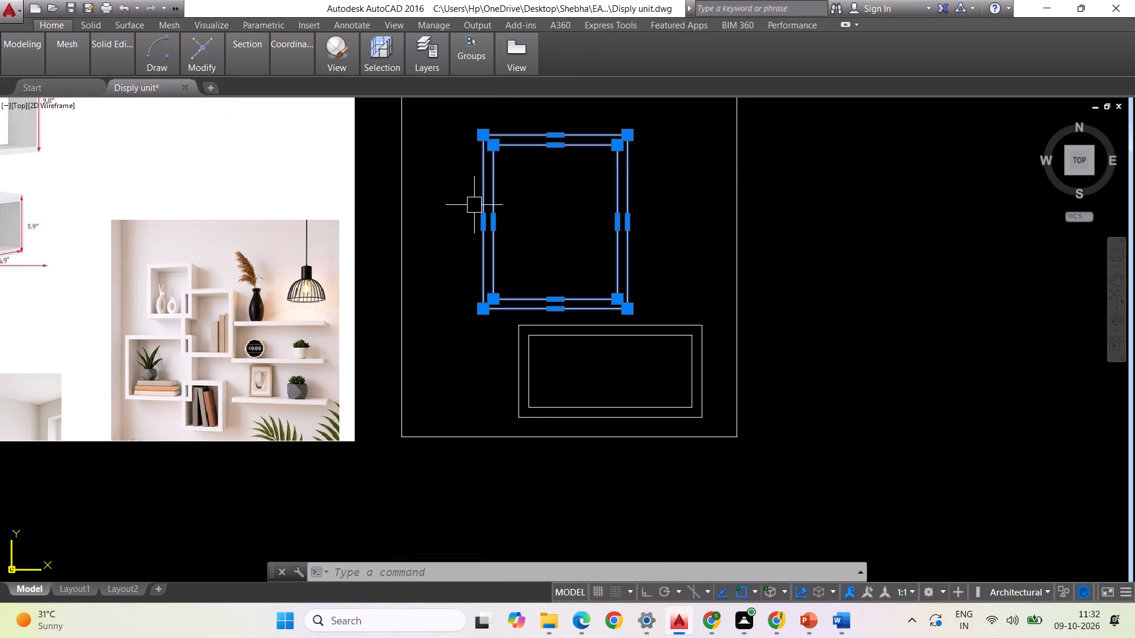
pyautogui.rightClick(531, 229)
pyautogui.click(565, 336)
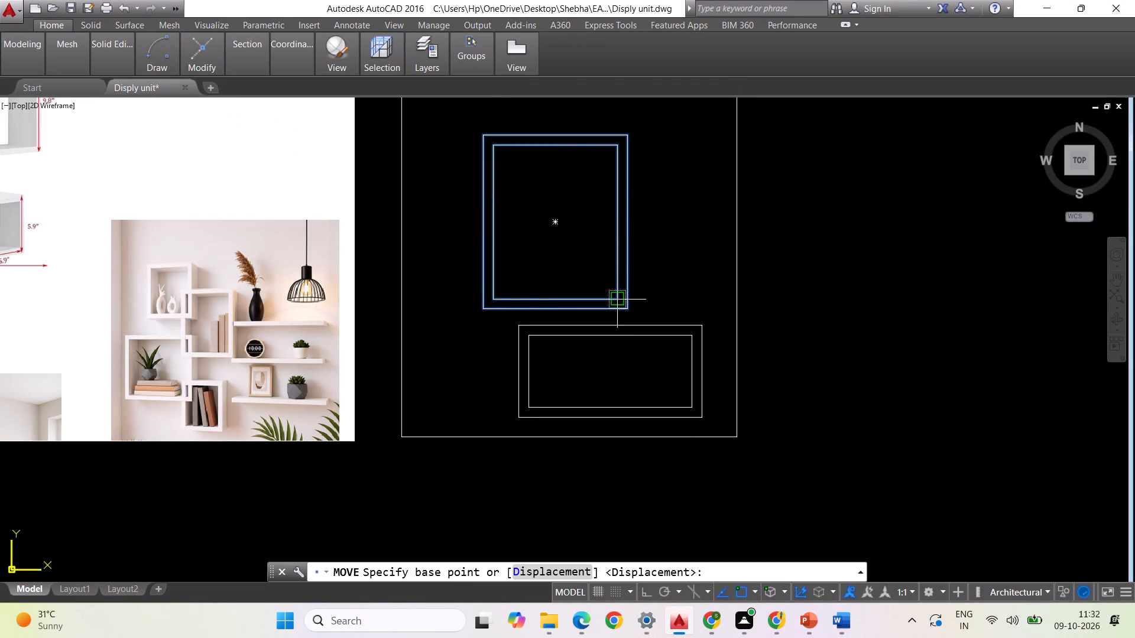
pyautogui.click(629, 311)
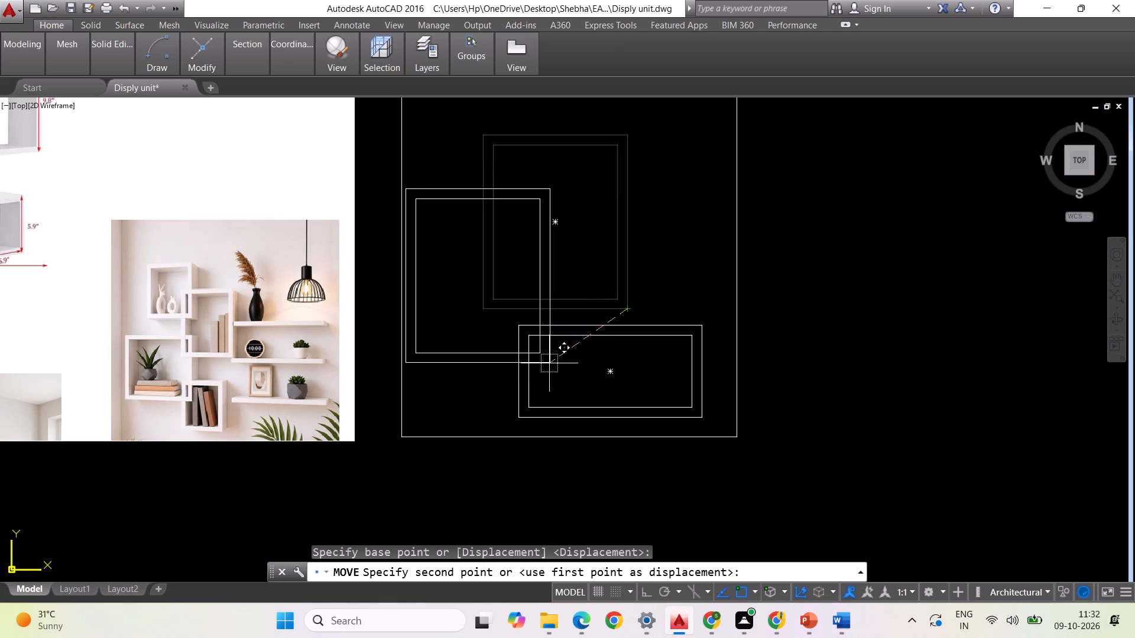
pyautogui.scroll(-1, 554, 365)
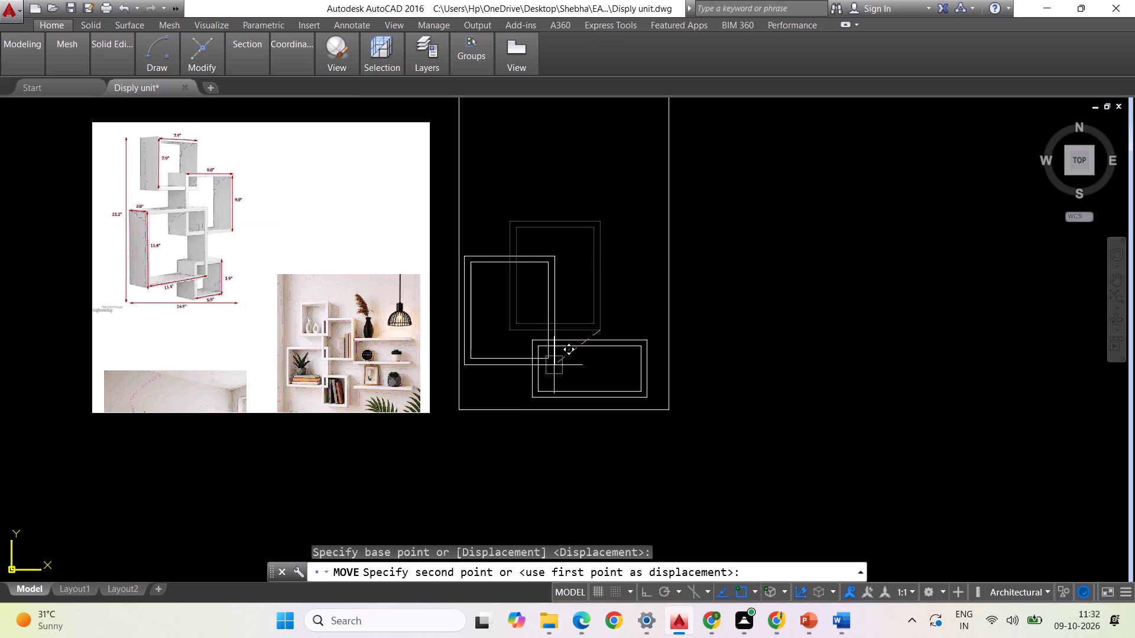
pyautogui.click(556, 365)
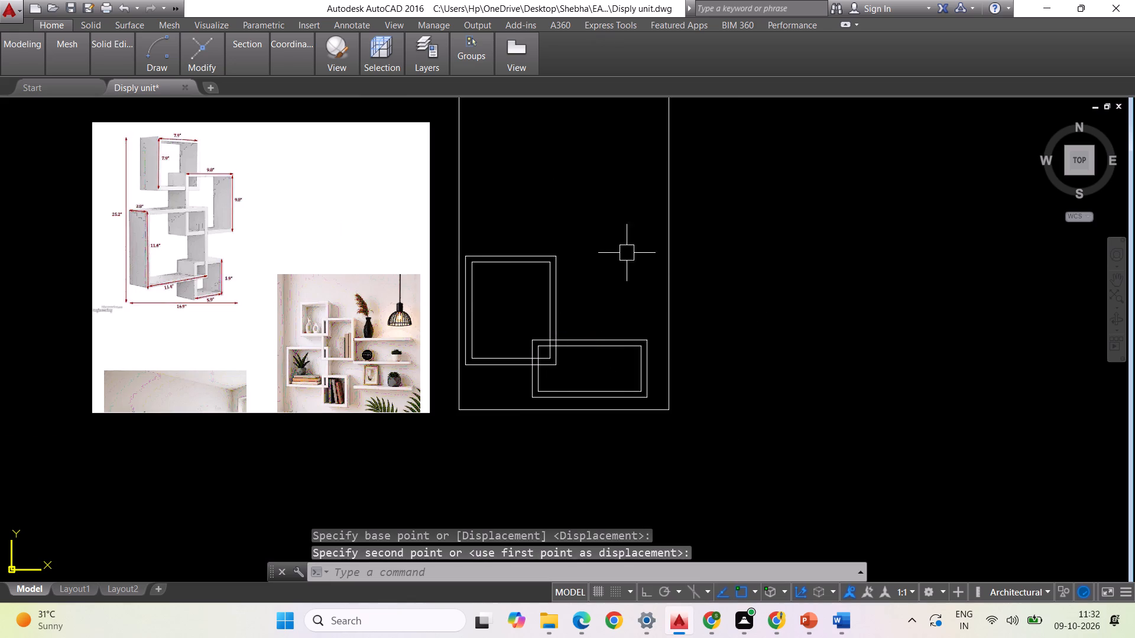
# Draw a rectangle inside the tall outline, above and right of the left box, with 9.8" as the distance to its opposite corner.
pyautogui.scroll(-1, 605, 246)
pyautogui.scroll(1, 605, 304)
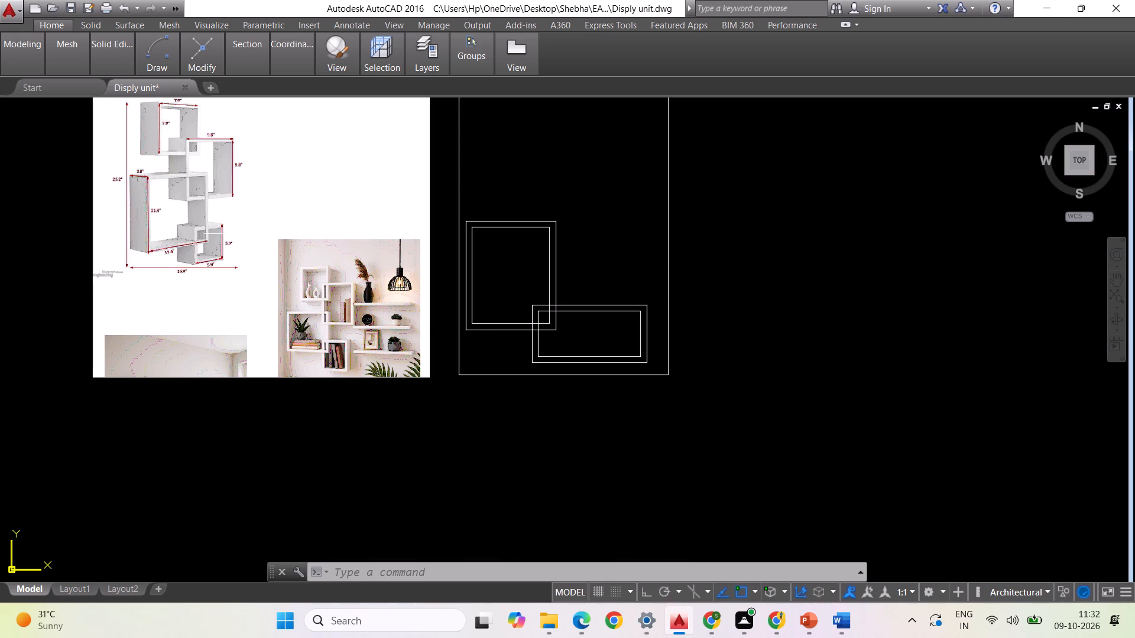
pyautogui.scroll(2, 231, 136)
pyautogui.scroll(-3, 231, 136)
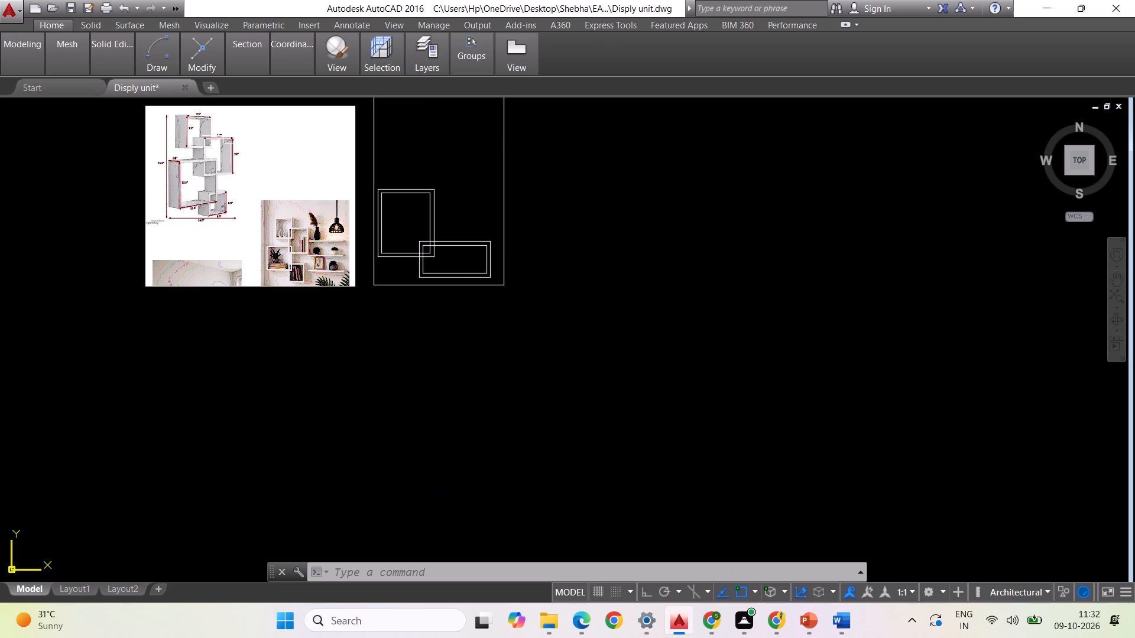
pyautogui.scroll(-1, 534, 284)
pyautogui.scroll(2, 474, 211)
pyautogui.press('Escape')
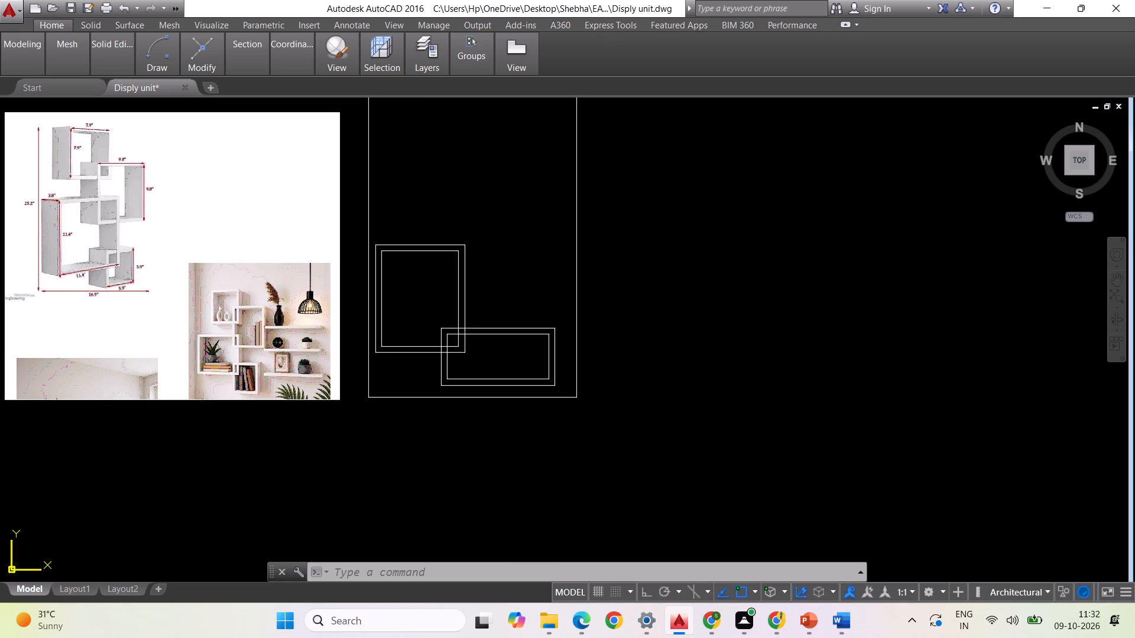
pyautogui.press('Escape')
pyautogui.write('rec')
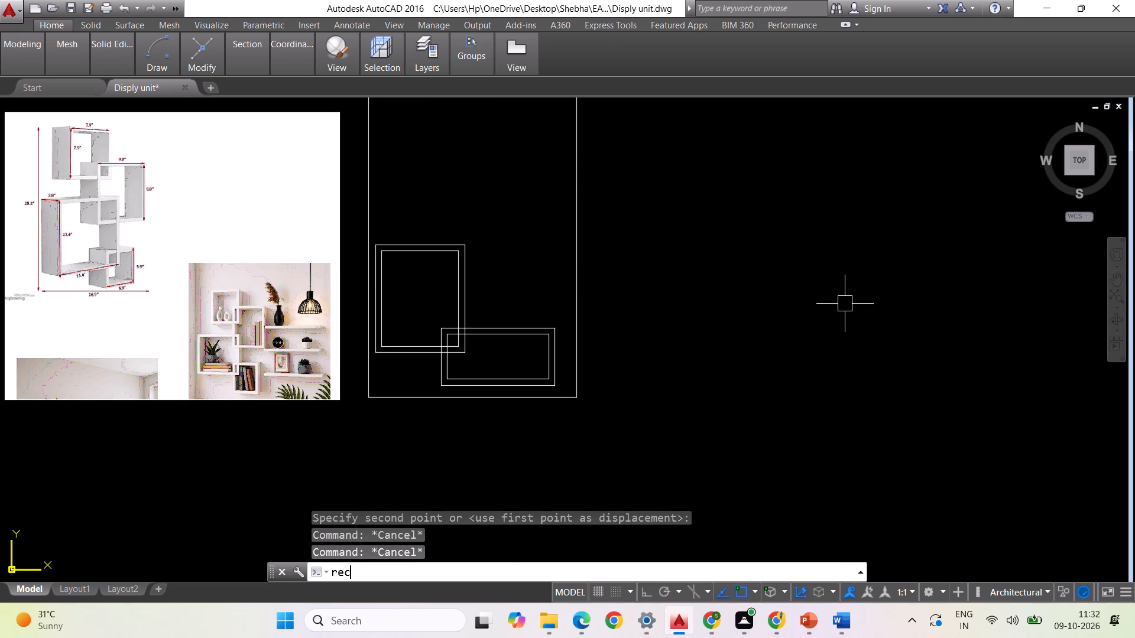
pyautogui.press('Return')
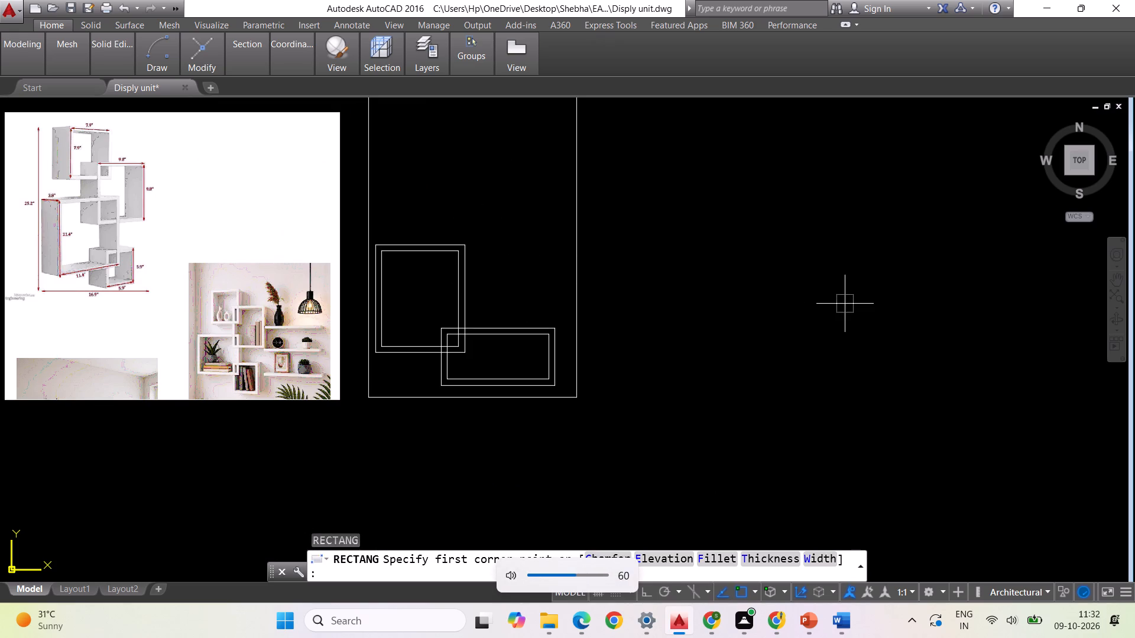
pyautogui.press('Return')
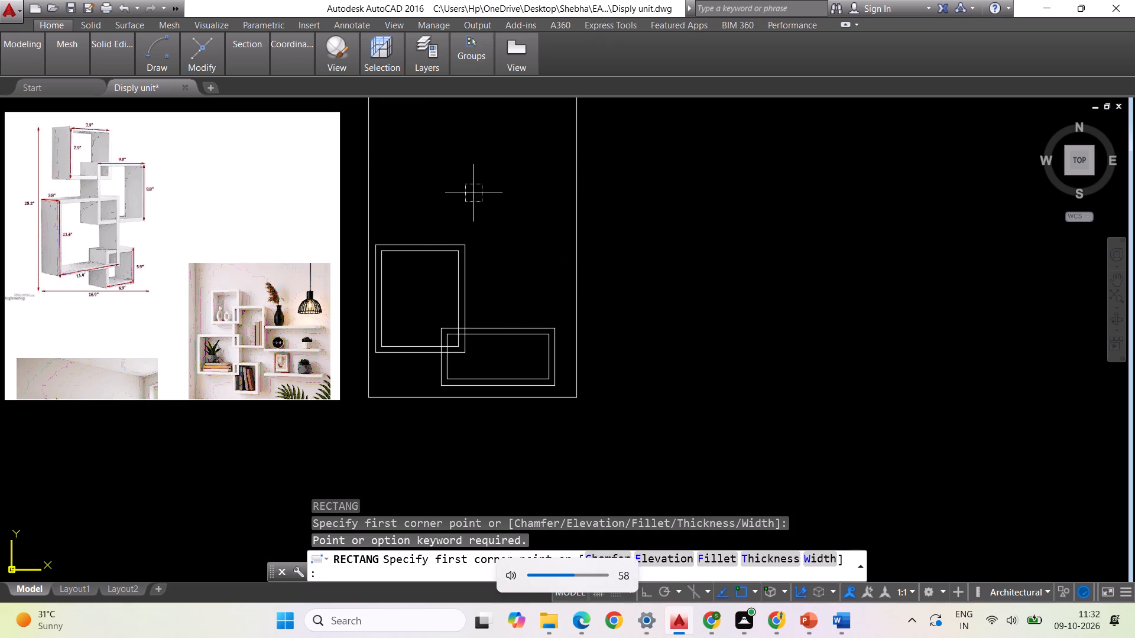
pyautogui.click(474, 193)
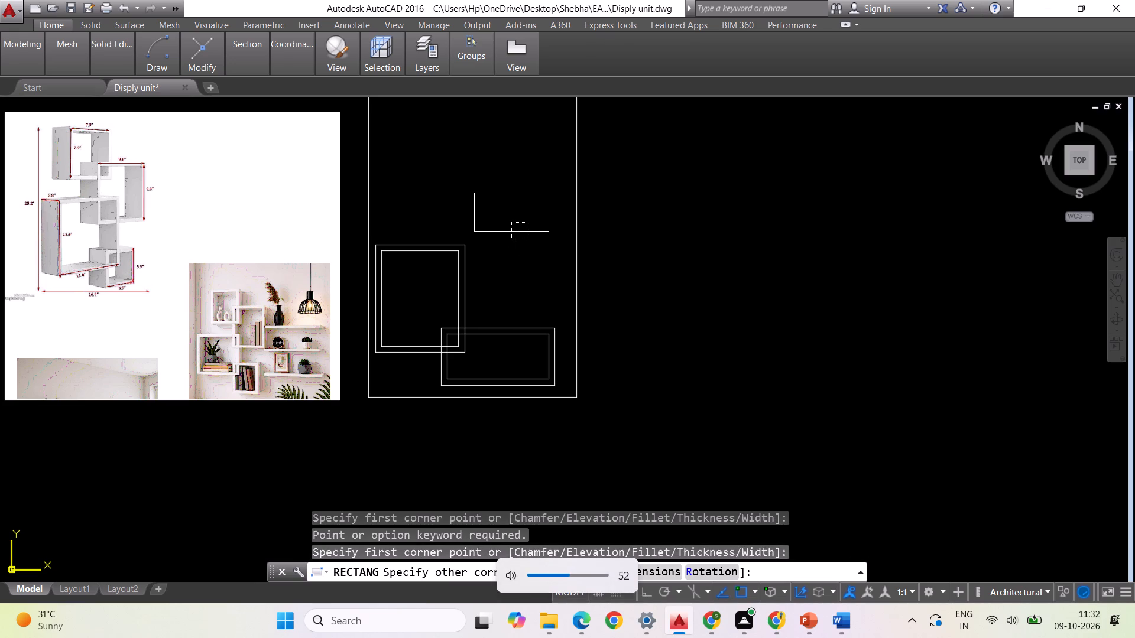
pyautogui.write('9.')
pyautogui.write('8"')
pyautogui.press('Return')
pyautogui.click(520, 232)
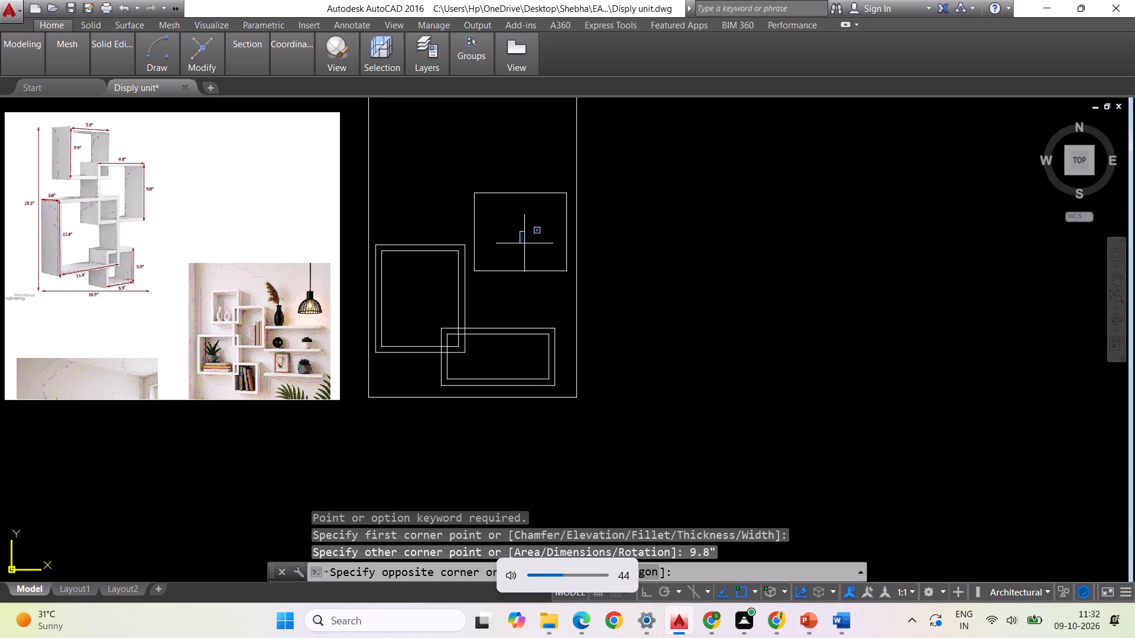
pyautogui.press('Escape')
# Offset the new upper-right rectangle inward by 0.5" to form the box's wall thickness.
pyautogui.press('o')
pyautogui.press('Return')
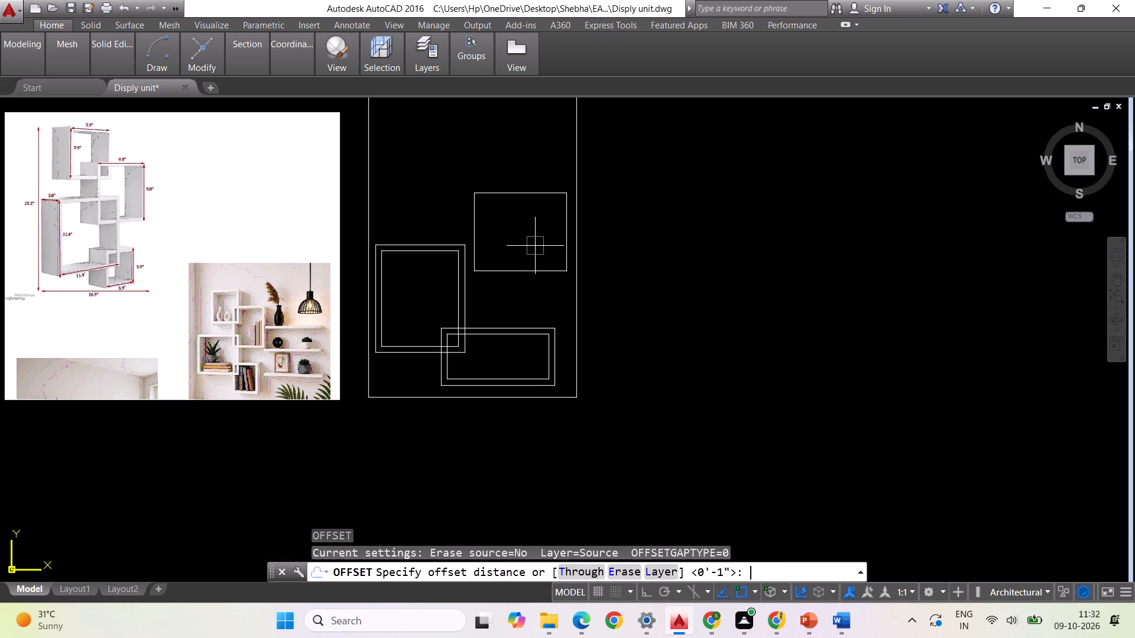
pyautogui.write('0.5"')
pyautogui.press('Return')
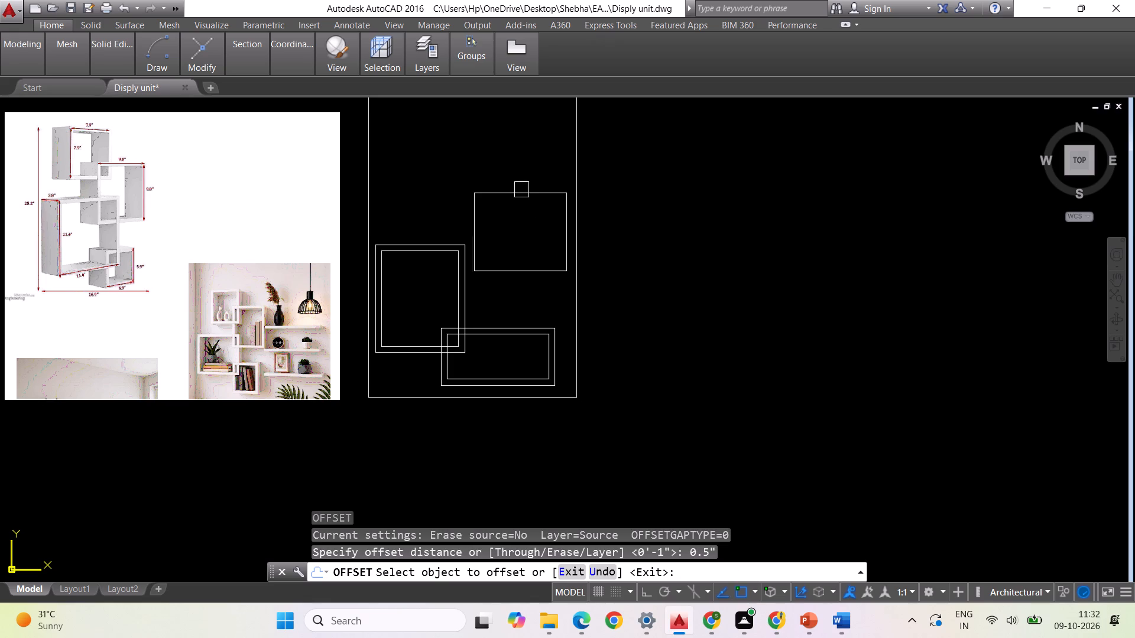
pyautogui.click(520, 190)
pyautogui.click(526, 231)
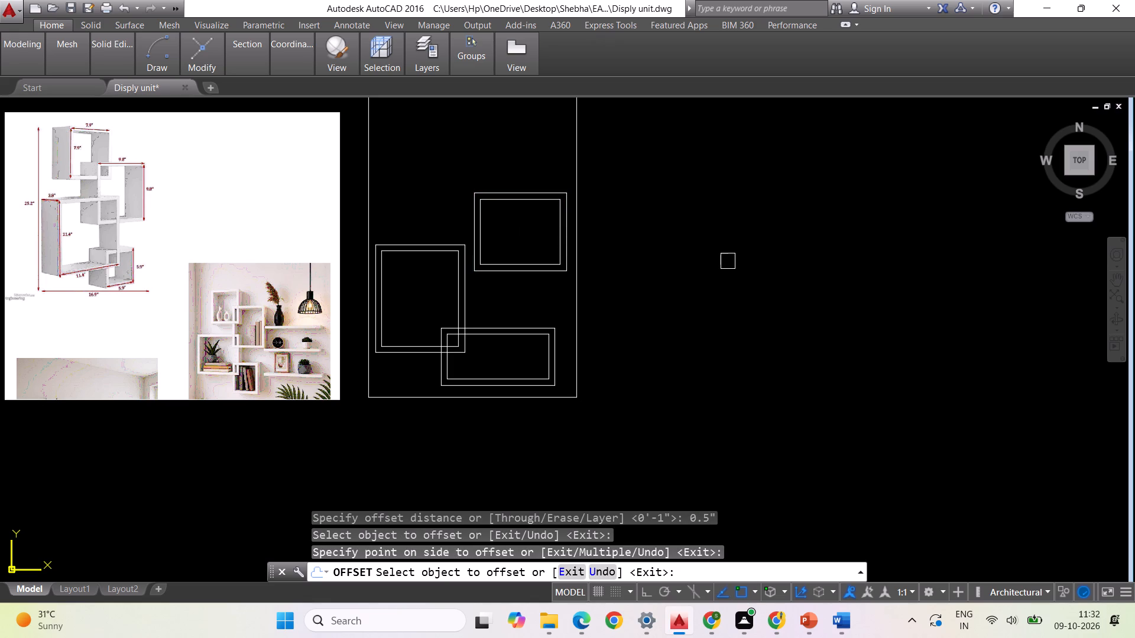
pyautogui.press('Escape')
# Move the upper-right double-walled box by its lower-left corner so it overlaps the upper-right corner of the left box.
pyautogui.scroll(-1, 719, 254)
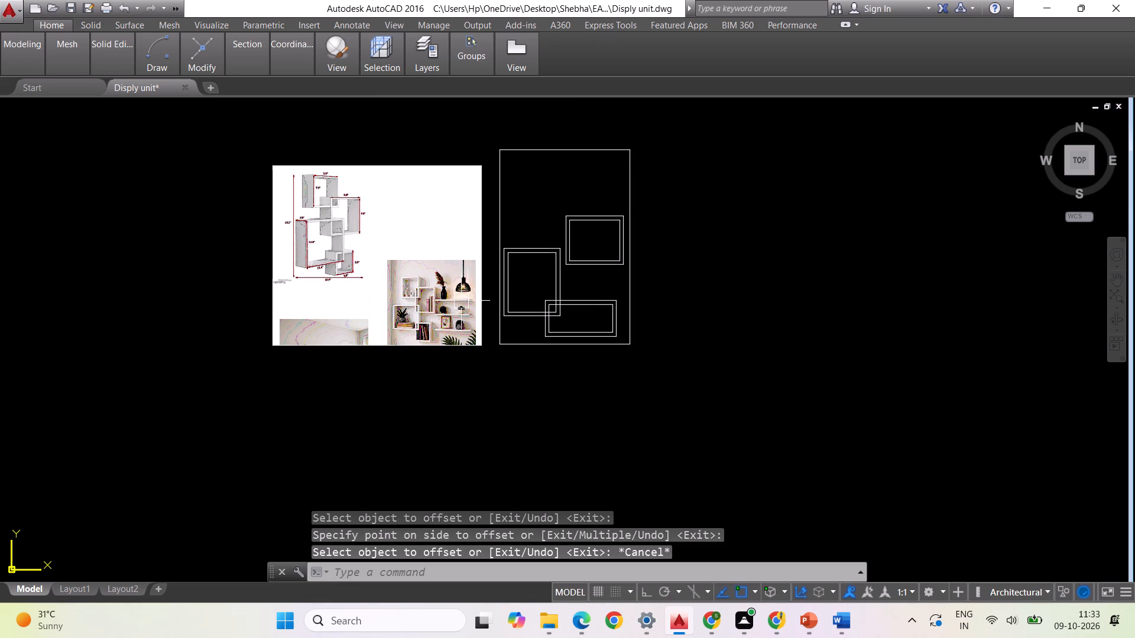
pyautogui.scroll(1, 458, 304)
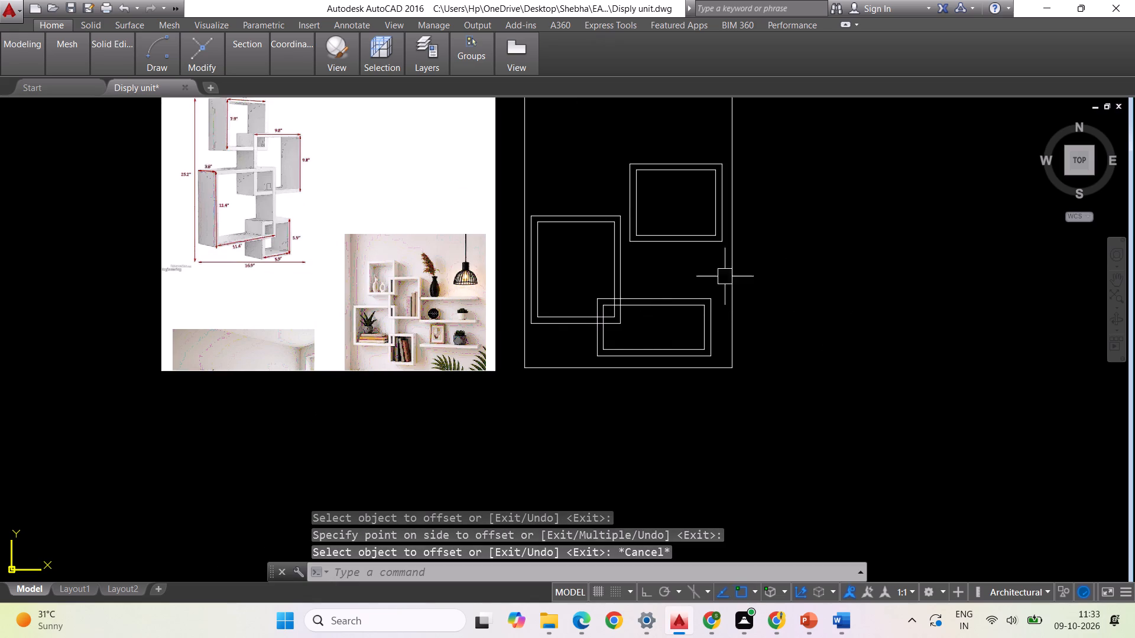
pyautogui.scroll(1, 709, 274)
pyautogui.click(694, 259)
pyautogui.click(643, 191)
pyautogui.rightClick(643, 191)
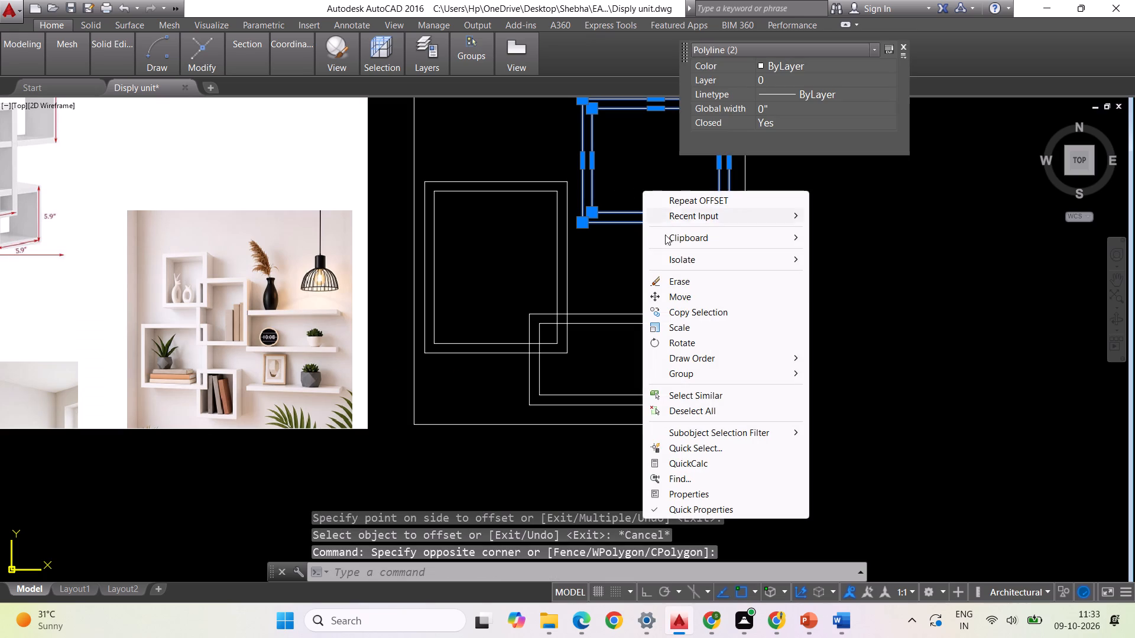
pyautogui.click(676, 291)
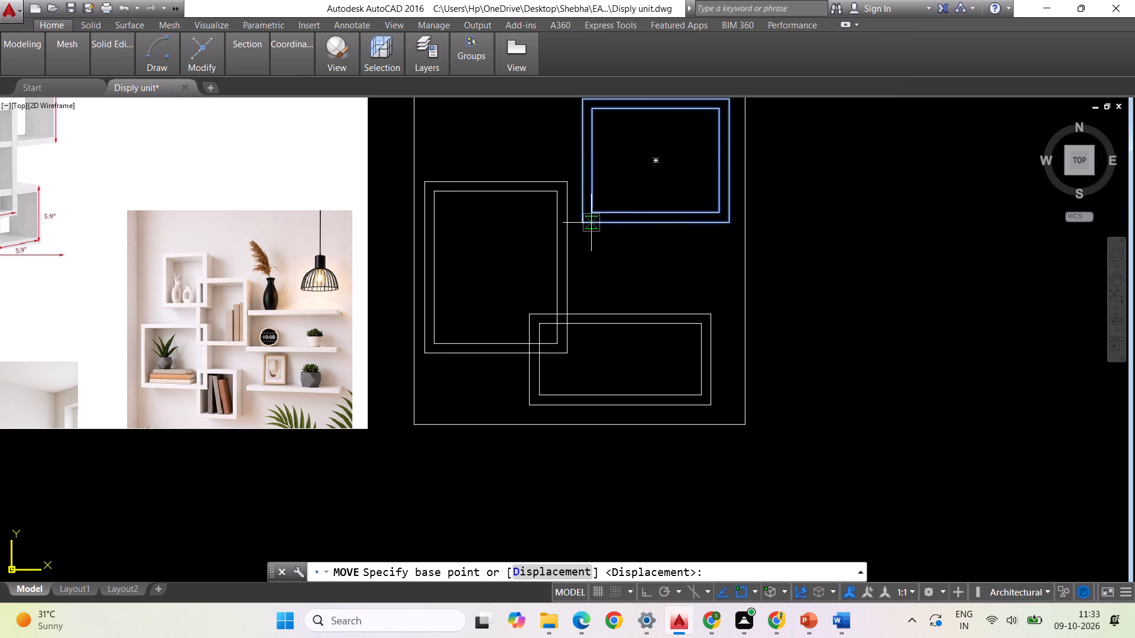
pyautogui.click(585, 222)
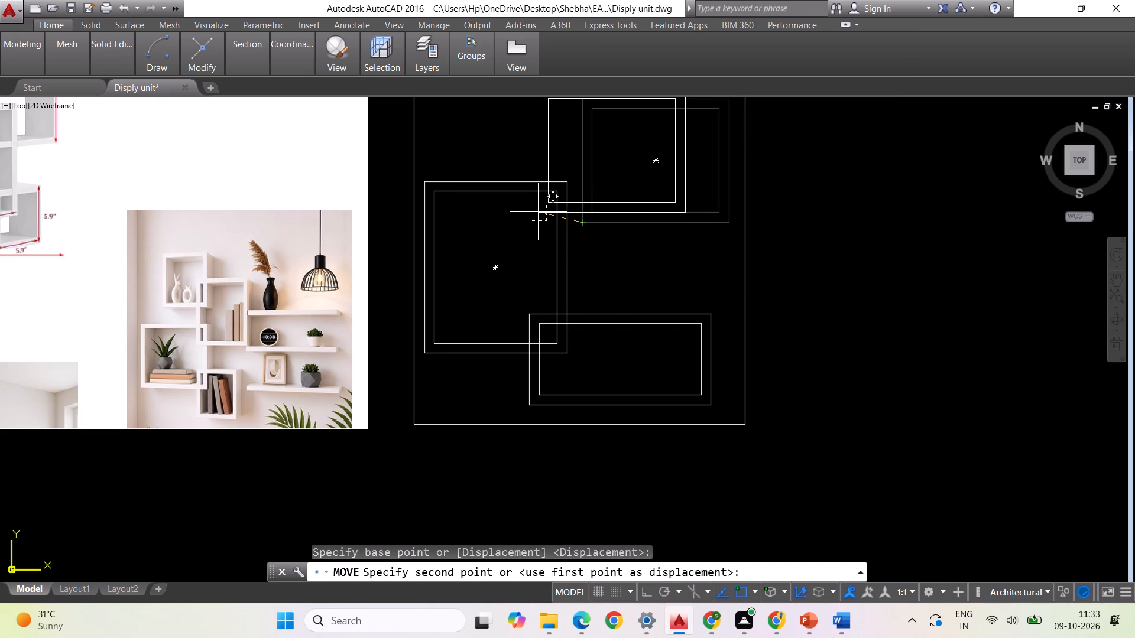
pyautogui.click(535, 212)
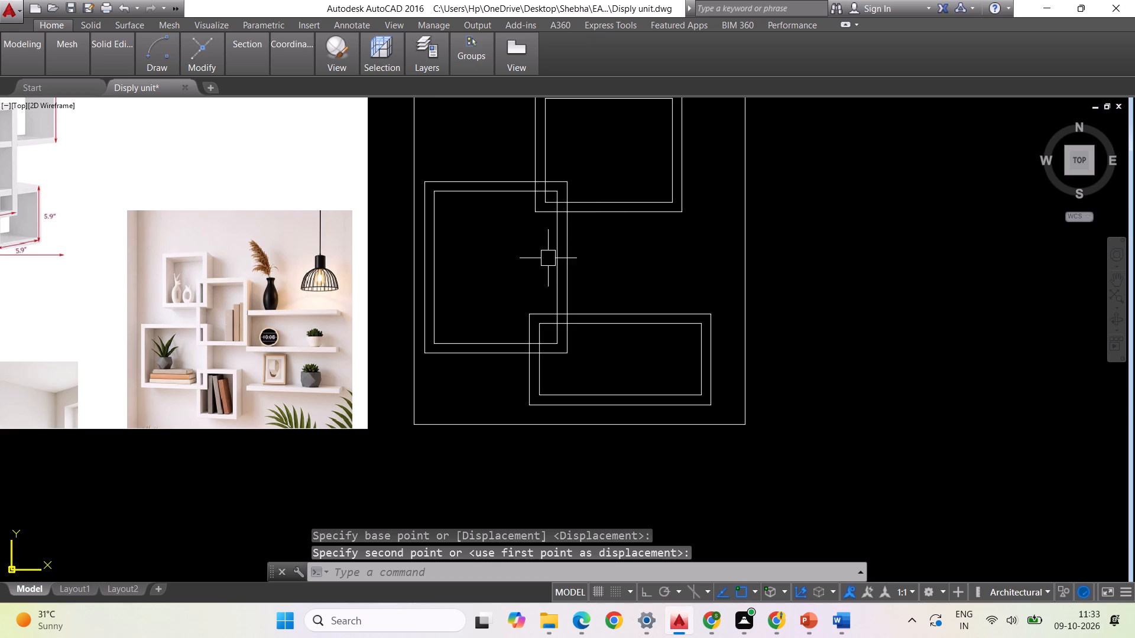
# Draw a rectangle near the tall outline's upper-left corner, with 7.9" as the distance to its opposite corner.
pyautogui.scroll(-1, 548, 258)
pyautogui.scroll(1, 637, 258)
pyautogui.scroll(-1, 639, 267)
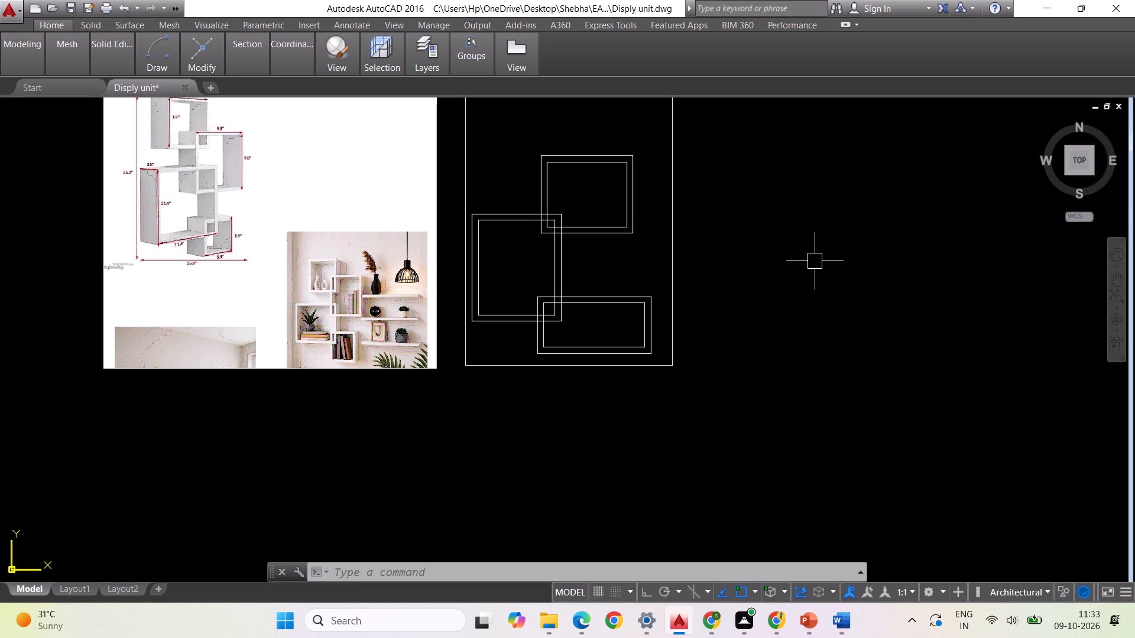
pyautogui.scroll(-1, 686, 263)
pyautogui.scroll(1, 618, 152)
pyautogui.press('Escape')
pyautogui.write('rec')
pyautogui.press('Return')
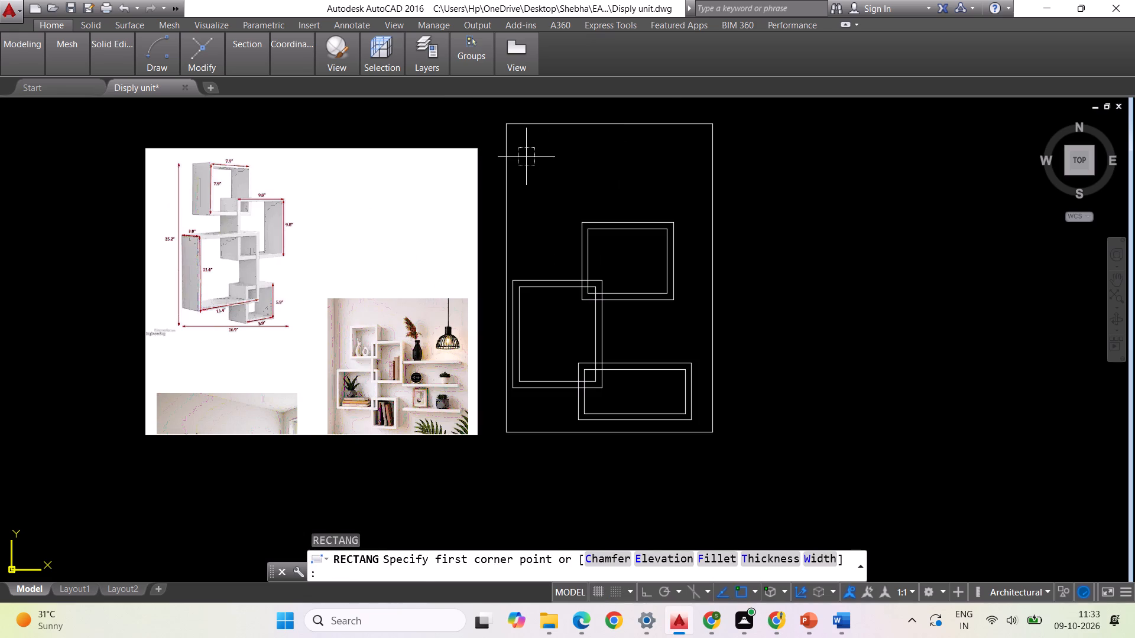
pyautogui.click(524, 155)
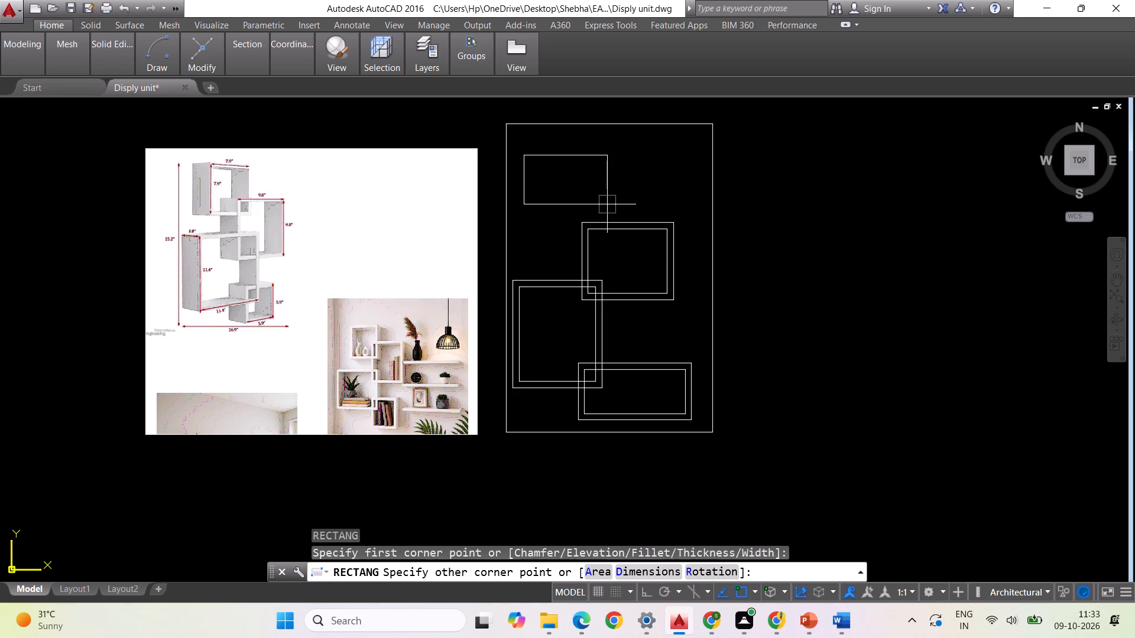
pyautogui.scroll(2, 607, 204)
pyautogui.scroll(-1, 607, 204)
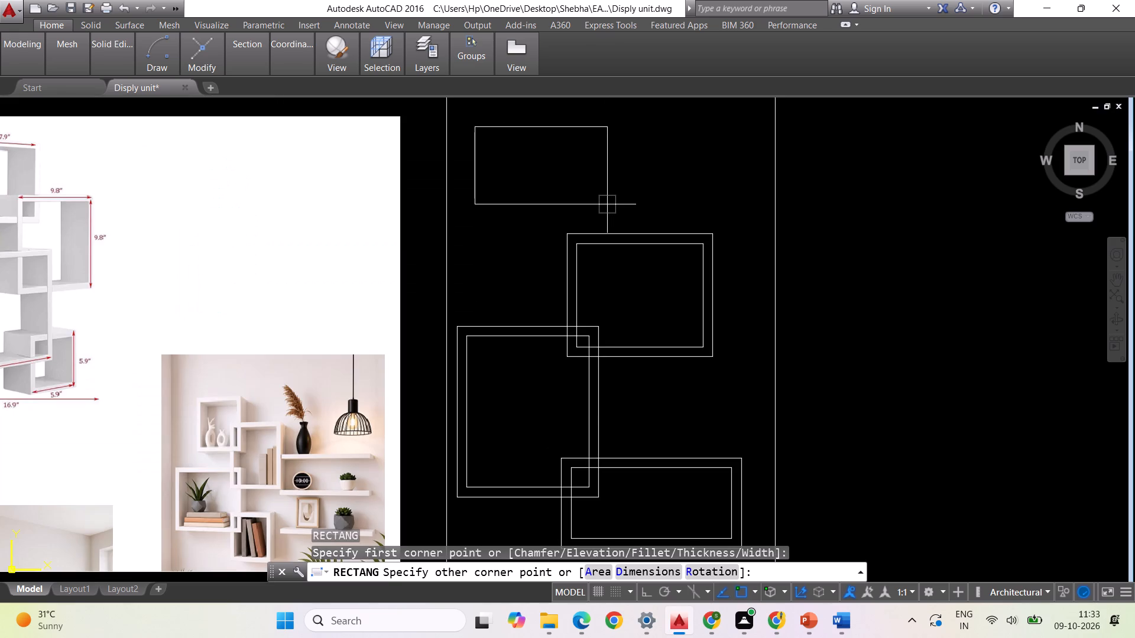
pyautogui.scroll(-1, 607, 204)
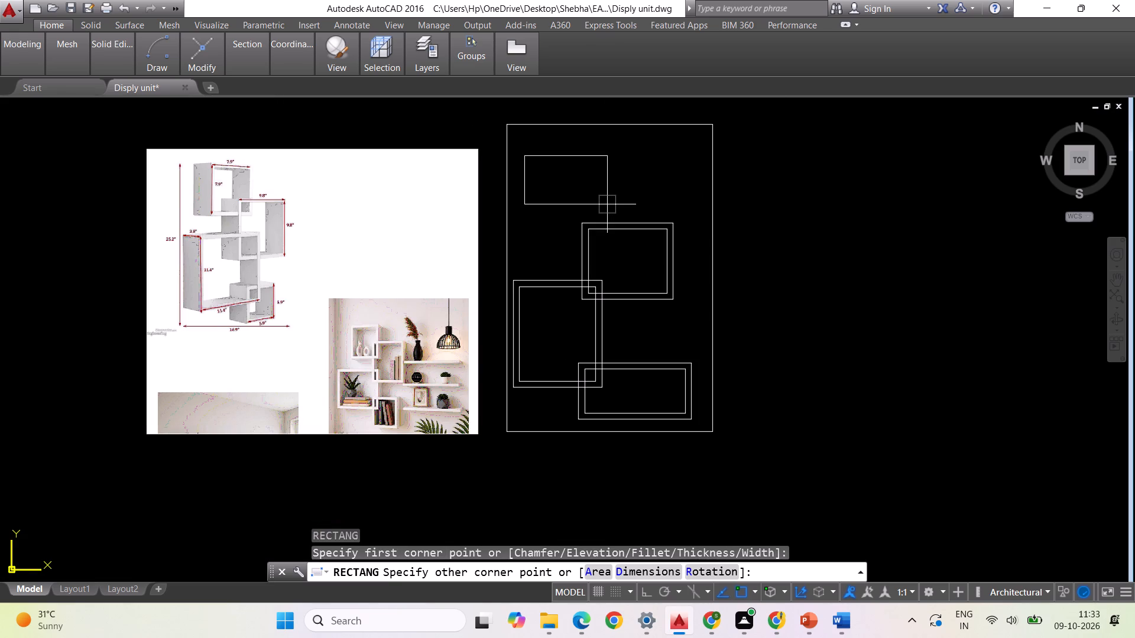
pyautogui.write('7.9"')
pyautogui.press('Return')
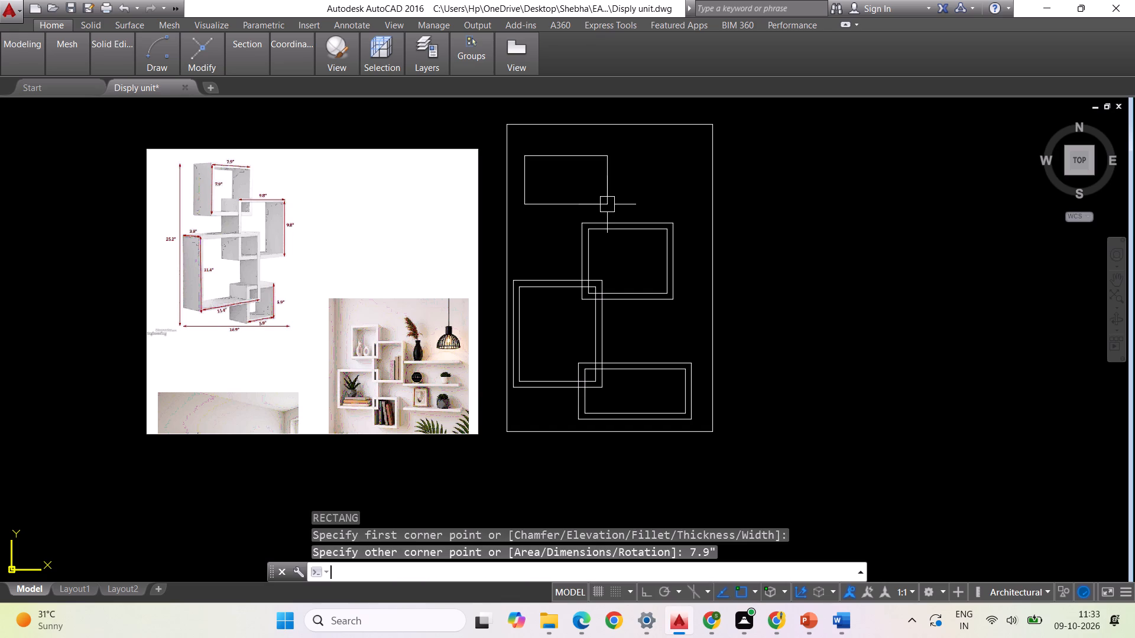
pyautogui.click(607, 204)
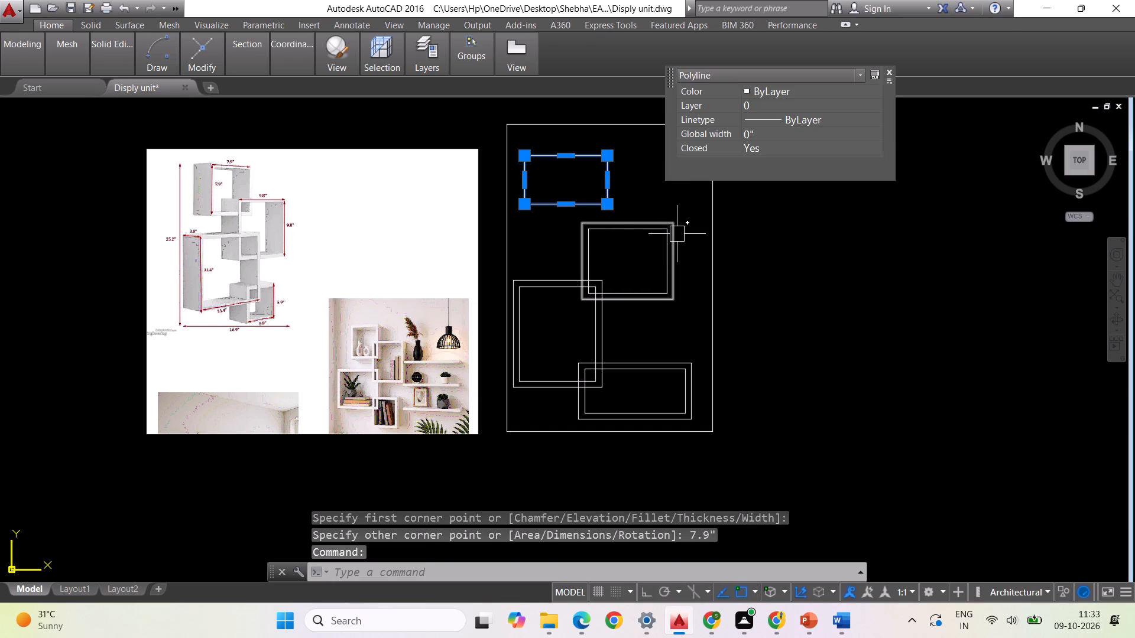
pyautogui.press('Escape')
pyautogui.press('Escape')
# Offset the topmost rectangle inward by 0.5" to form the box's wall thickness.
pyautogui.press('o')
pyautogui.press('Return')
pyautogui.write('0.5"')
pyautogui.press('Return')
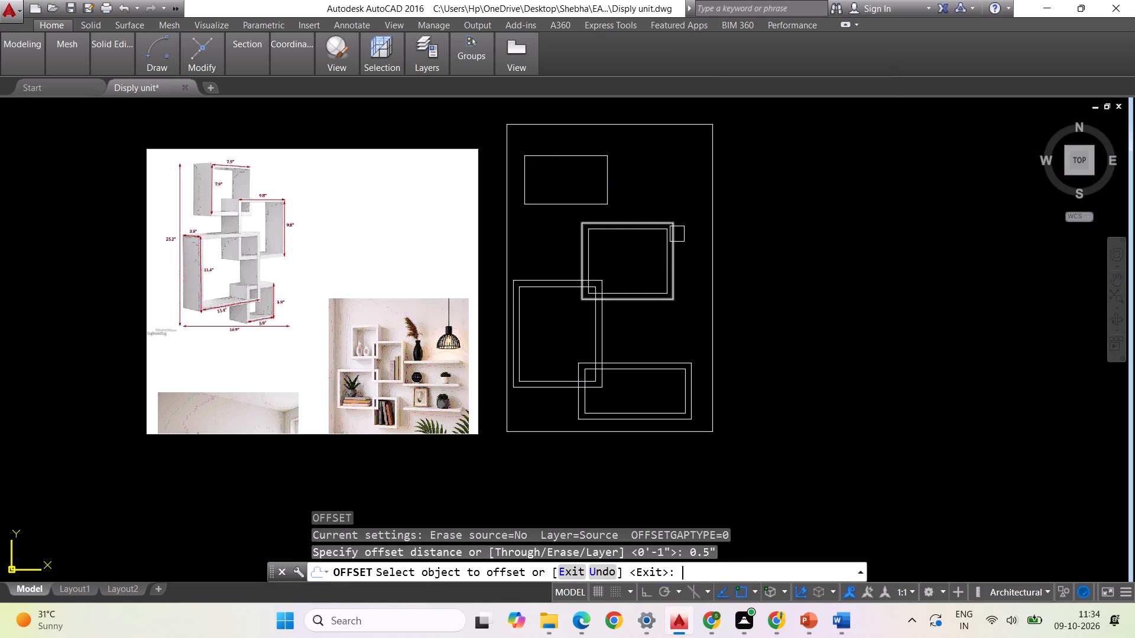
pyautogui.click(570, 160)
pyautogui.click(575, 190)
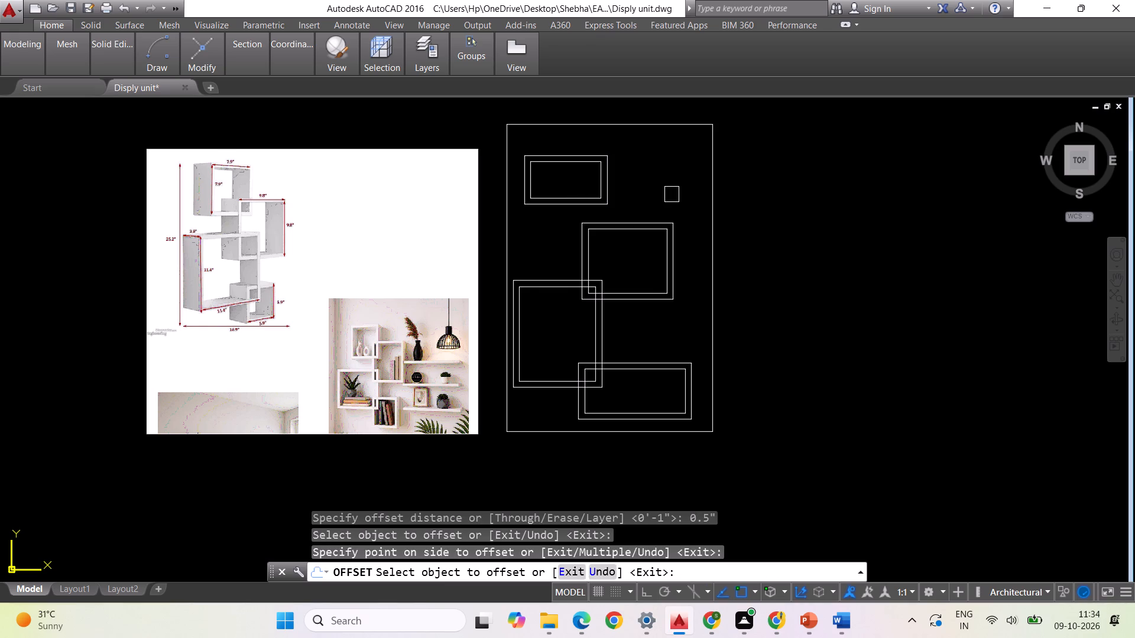
pyautogui.press('Escape')
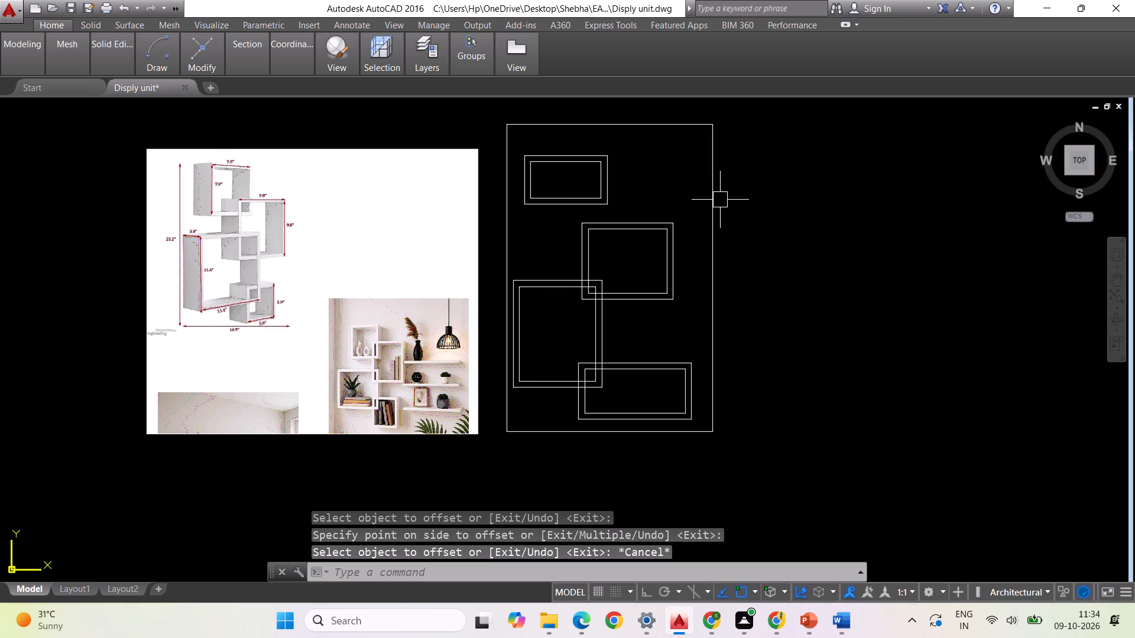
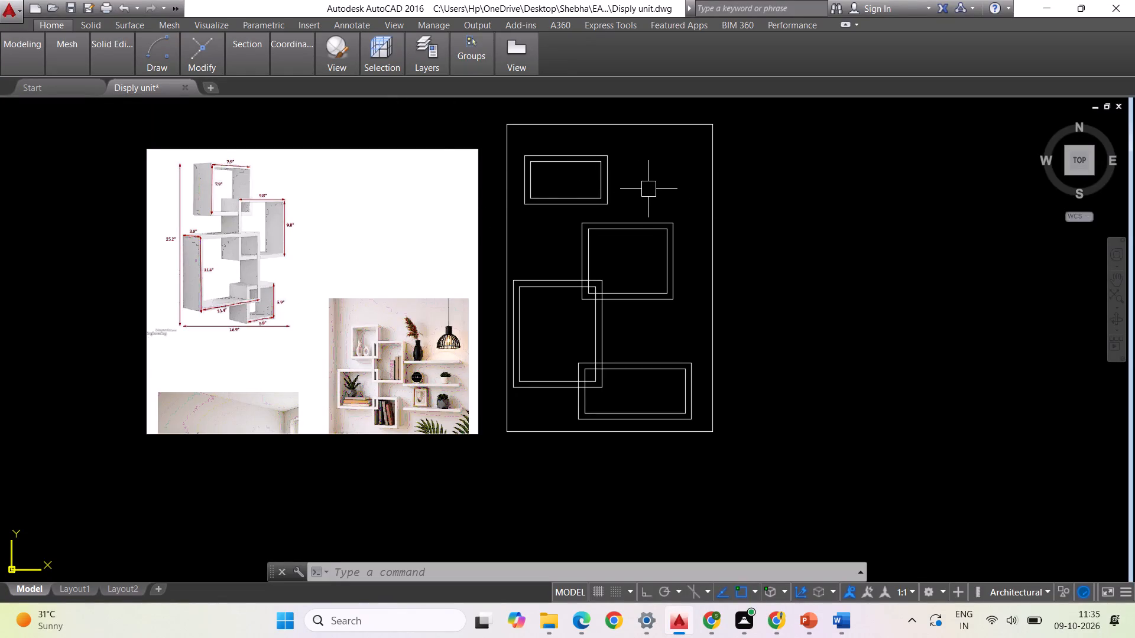
# Move the topmost double-walled box by its lower-right corner so it overlaps the upper-left corner of the upper-right box.
pyautogui.scroll(1, 650, 189)
pyautogui.click(628, 210)
pyautogui.click(557, 145)
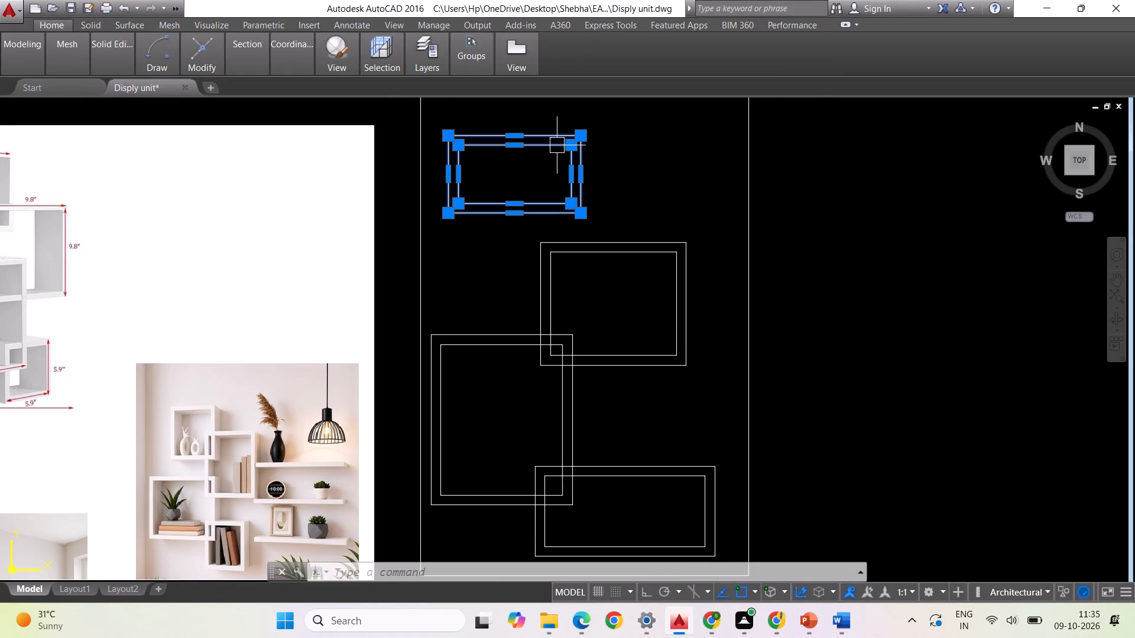
pyautogui.rightClick(641, 168)
pyautogui.click(677, 275)
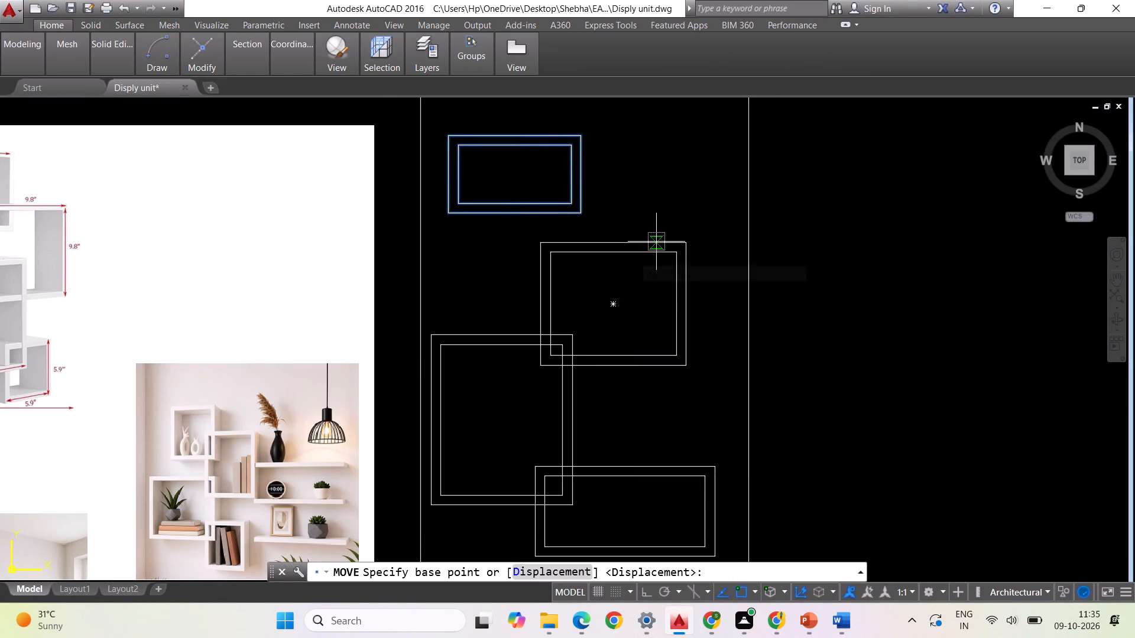
pyautogui.scroll(-1, 656, 242)
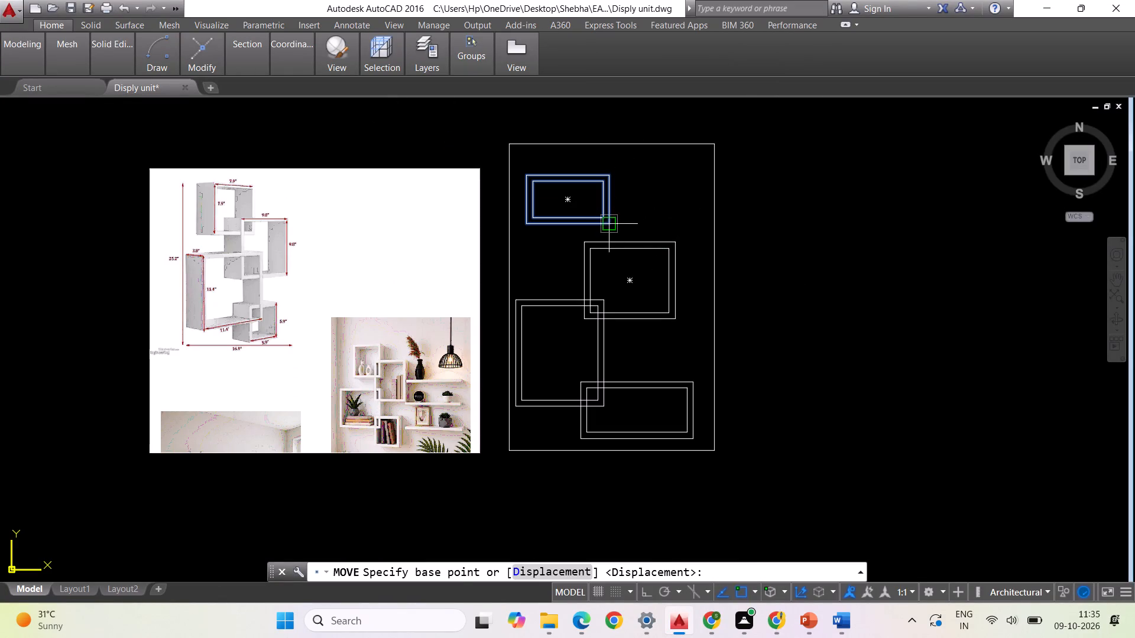
pyautogui.click(614, 222)
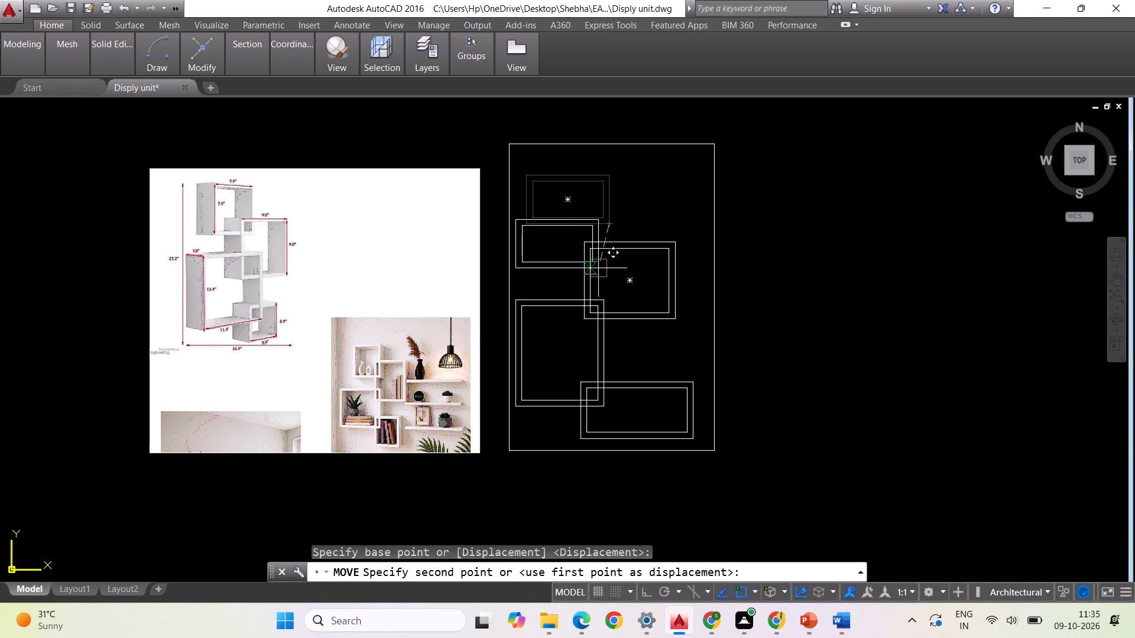
pyautogui.click(606, 268)
pyautogui.scroll(-1, 658, 200)
pyautogui.scroll(1, 668, 228)
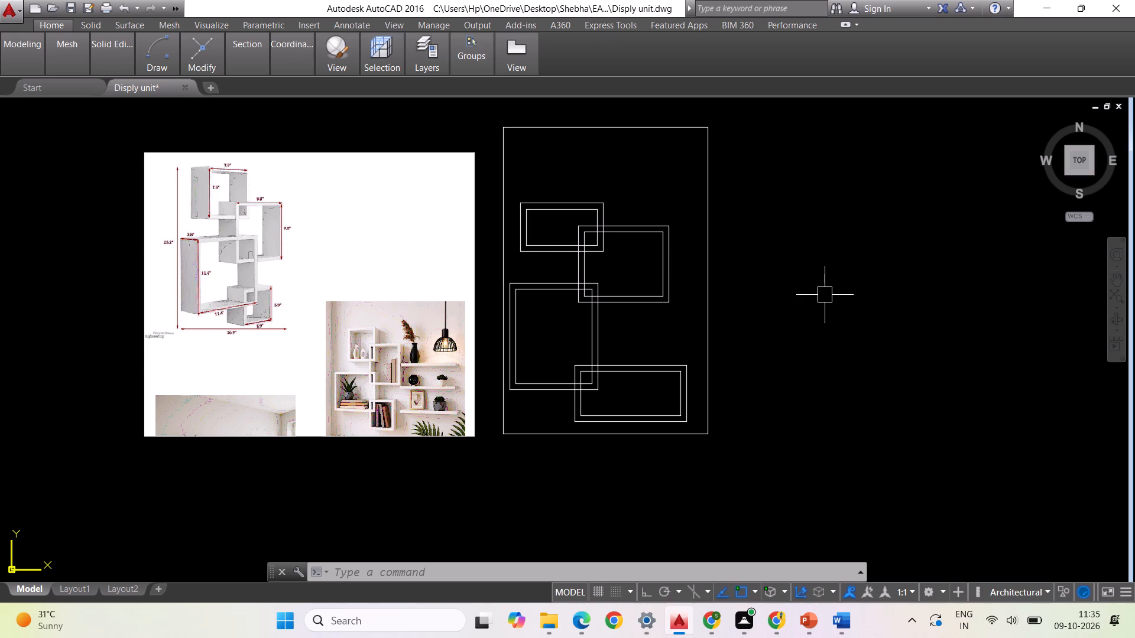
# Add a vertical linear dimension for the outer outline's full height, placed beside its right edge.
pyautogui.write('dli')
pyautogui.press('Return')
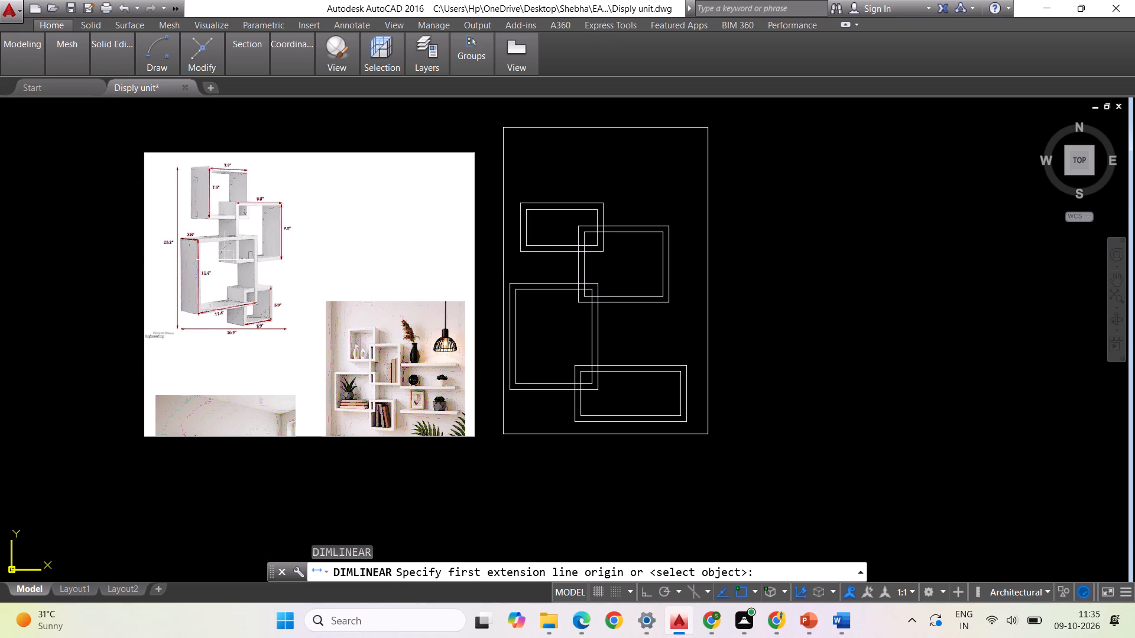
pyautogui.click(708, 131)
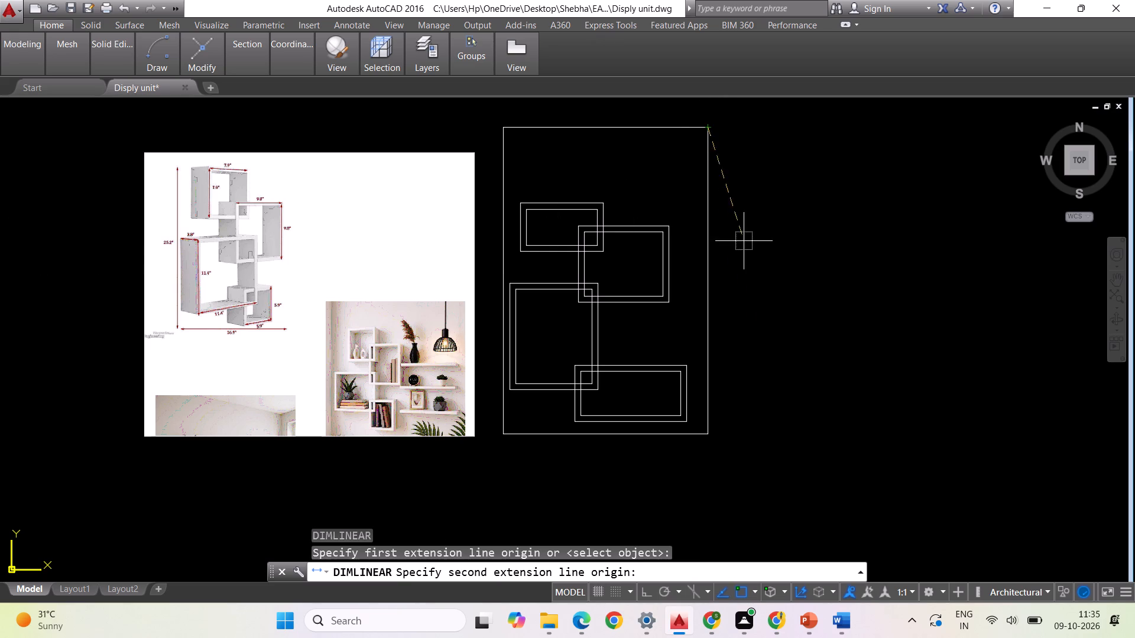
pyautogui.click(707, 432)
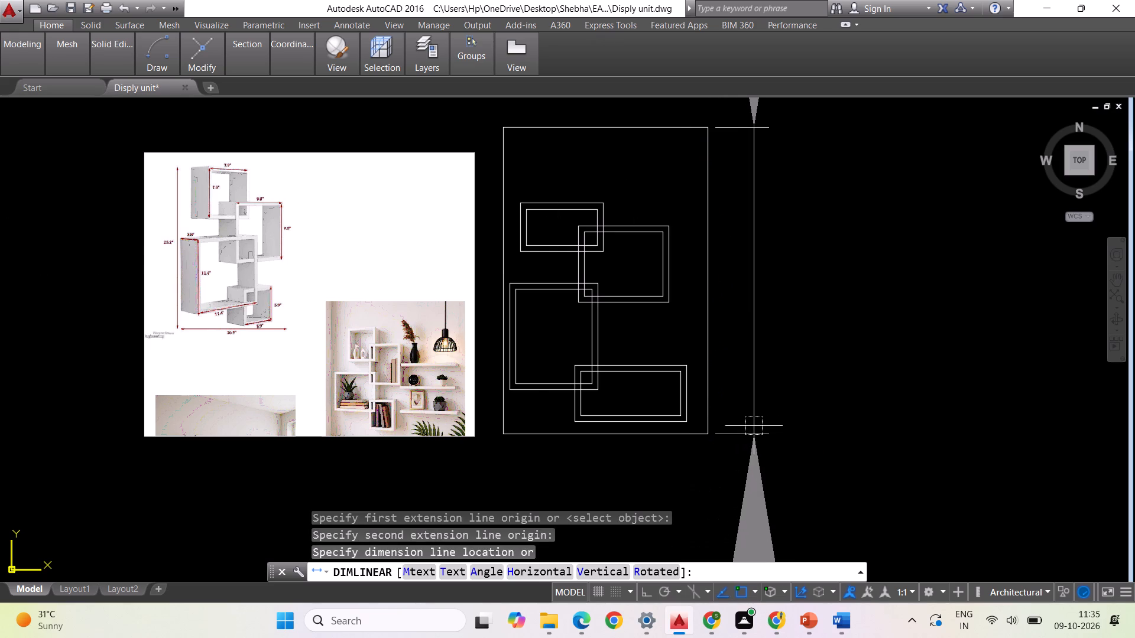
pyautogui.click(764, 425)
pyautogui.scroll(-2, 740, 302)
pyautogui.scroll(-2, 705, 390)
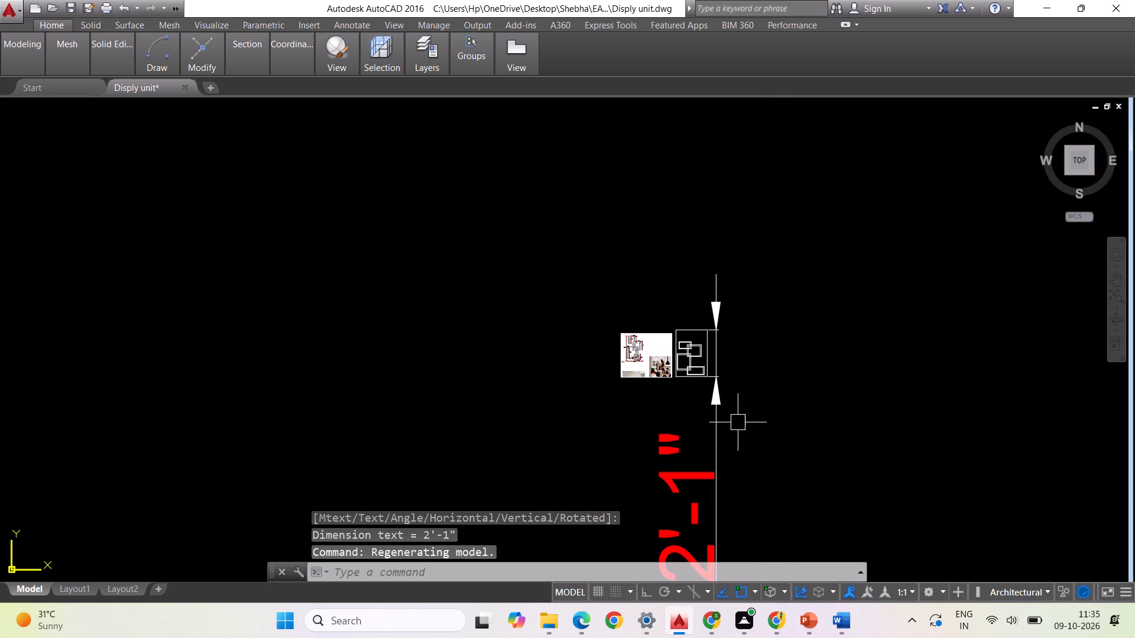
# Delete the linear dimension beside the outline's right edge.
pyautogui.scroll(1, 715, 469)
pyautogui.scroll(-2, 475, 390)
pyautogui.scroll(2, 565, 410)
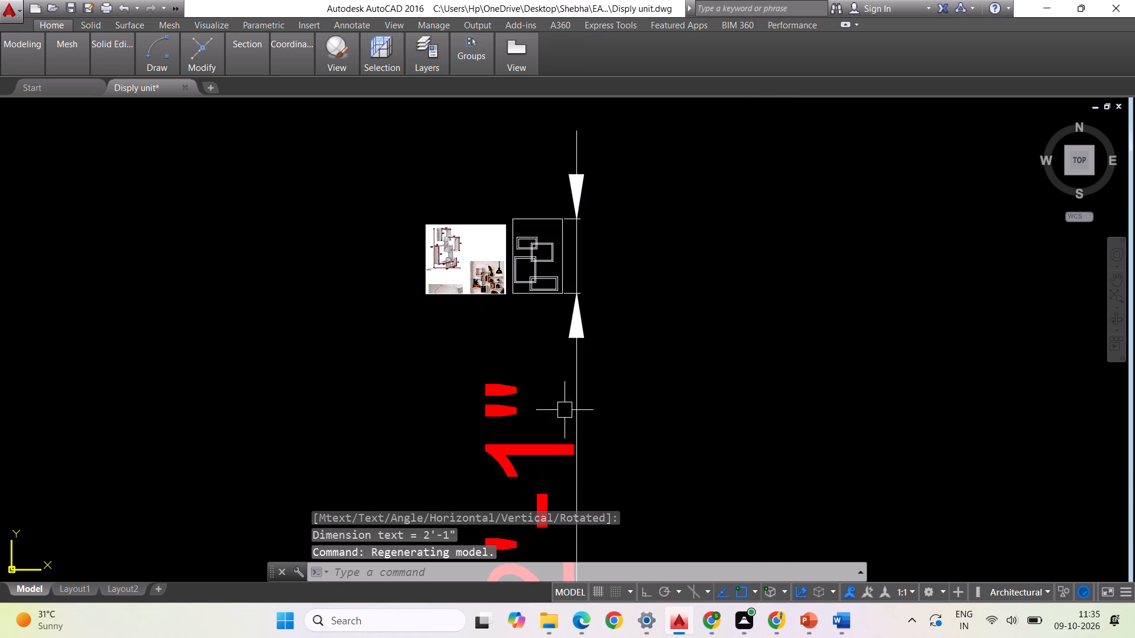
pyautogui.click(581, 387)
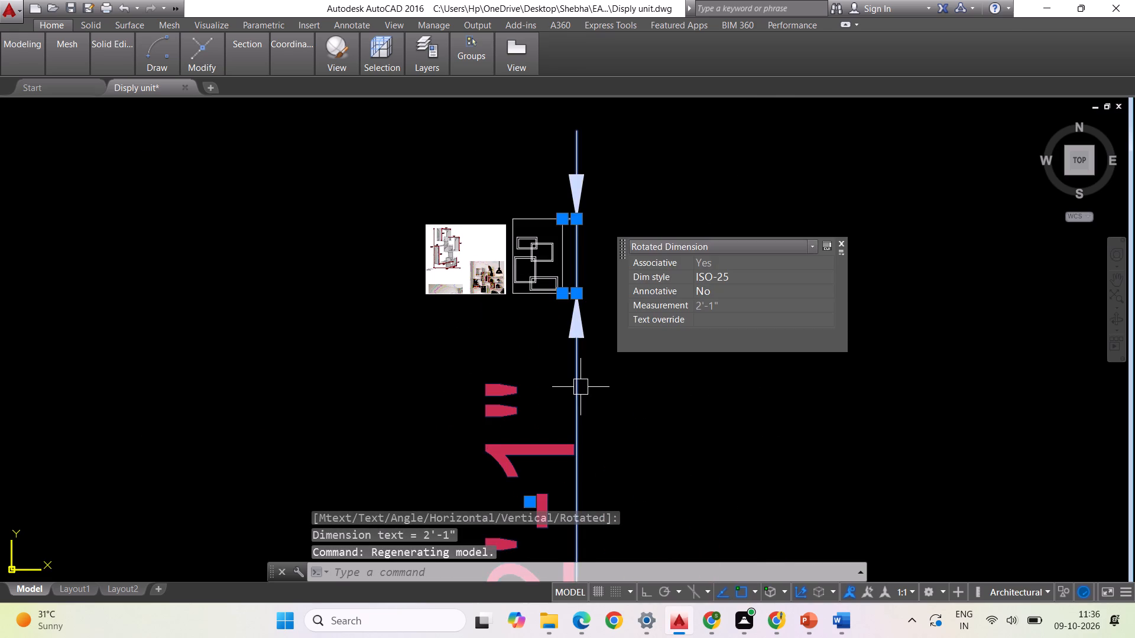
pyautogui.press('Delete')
# Open the ISO-25 dimension style for modification.
pyautogui.scroll(3, 543, 249)
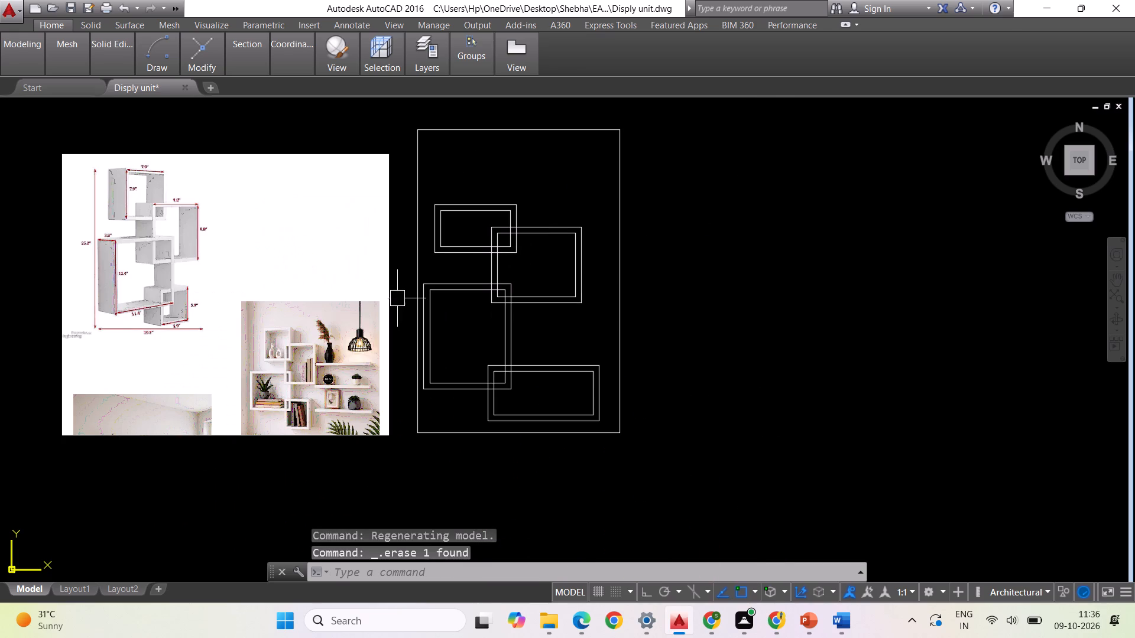
pyautogui.scroll(1, 158, 342)
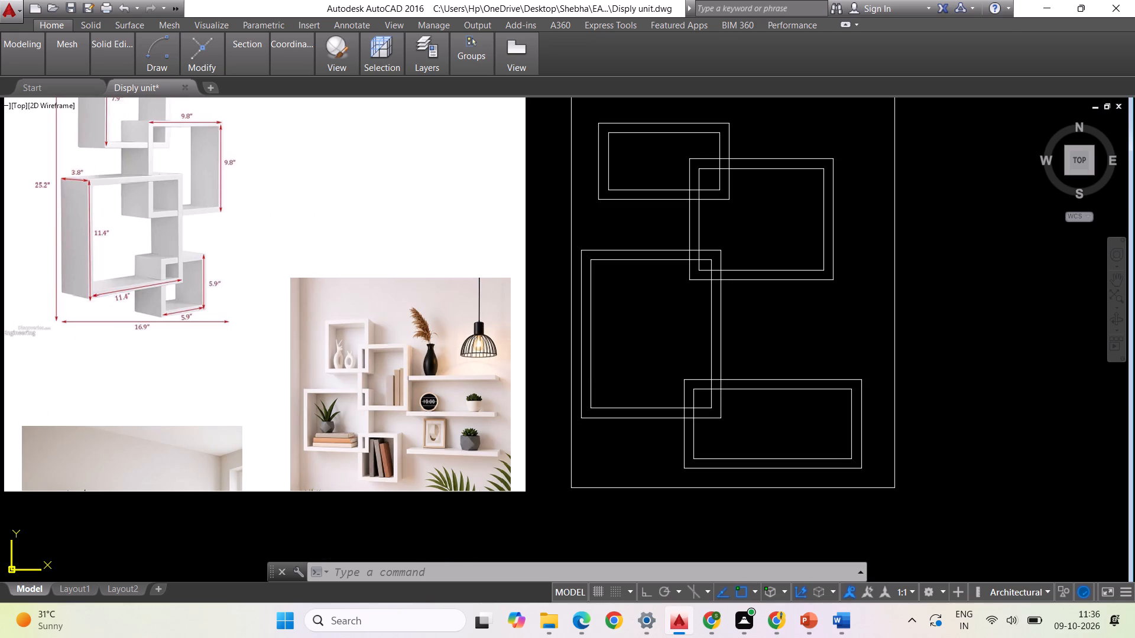
pyautogui.scroll(2, 144, 342)
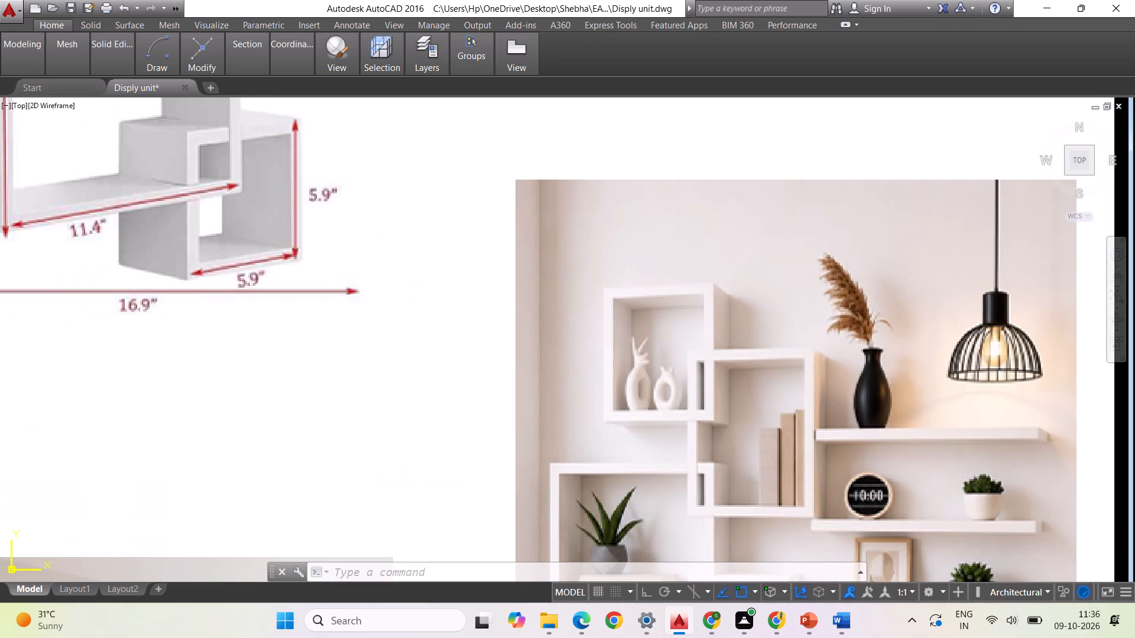
pyautogui.scroll(-2, 153, 387)
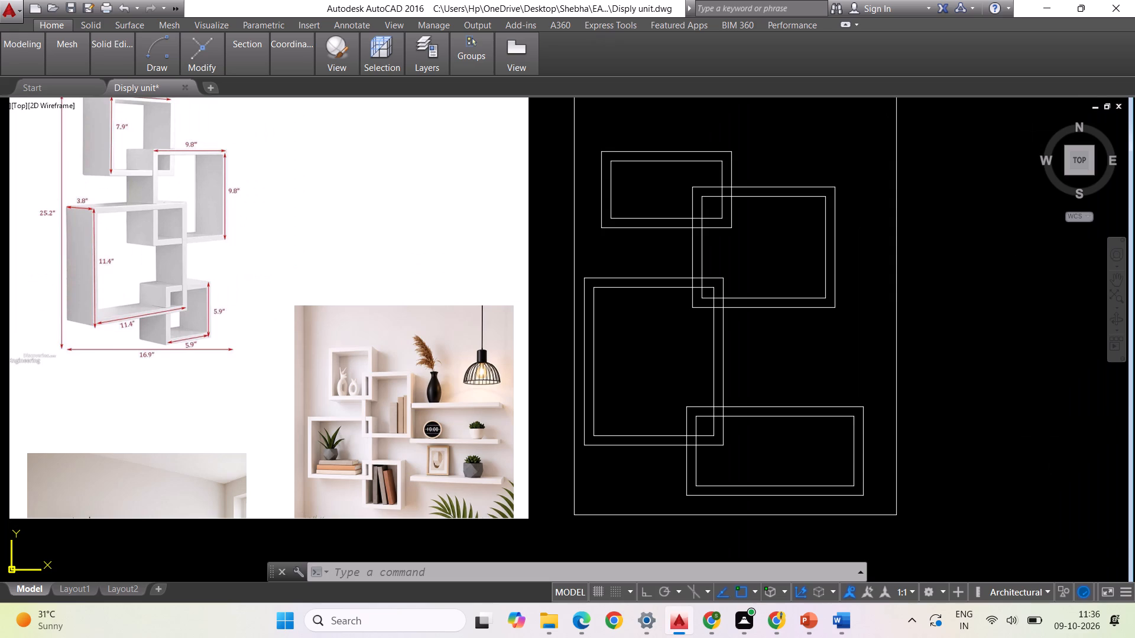
pyautogui.scroll(-1, 152, 389)
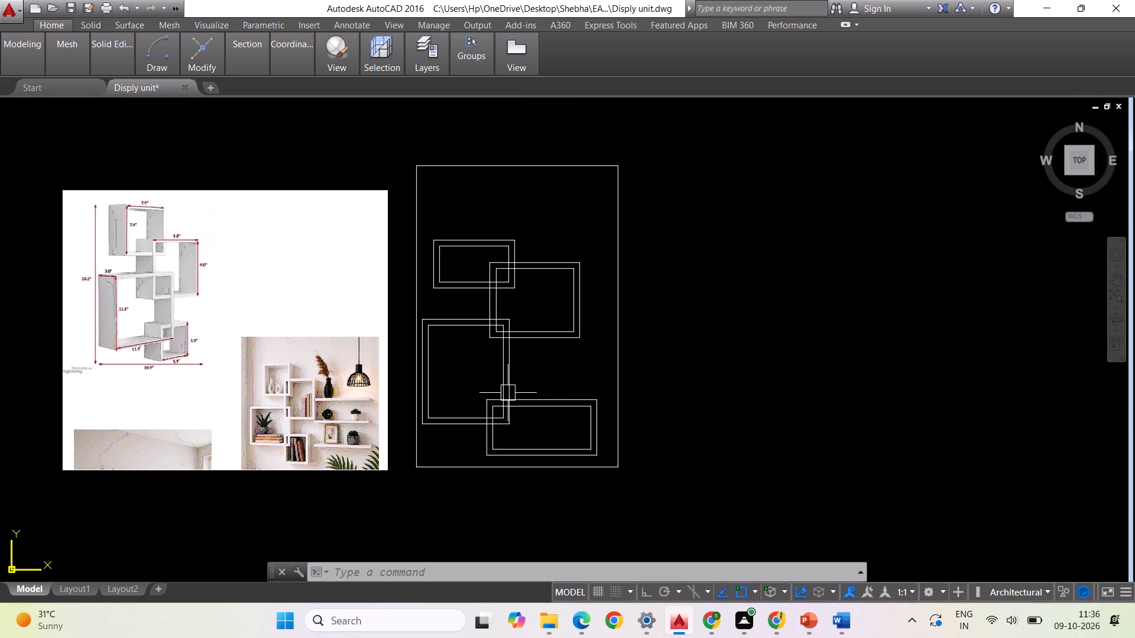
pyautogui.write("d'")
pyautogui.press('Escape')
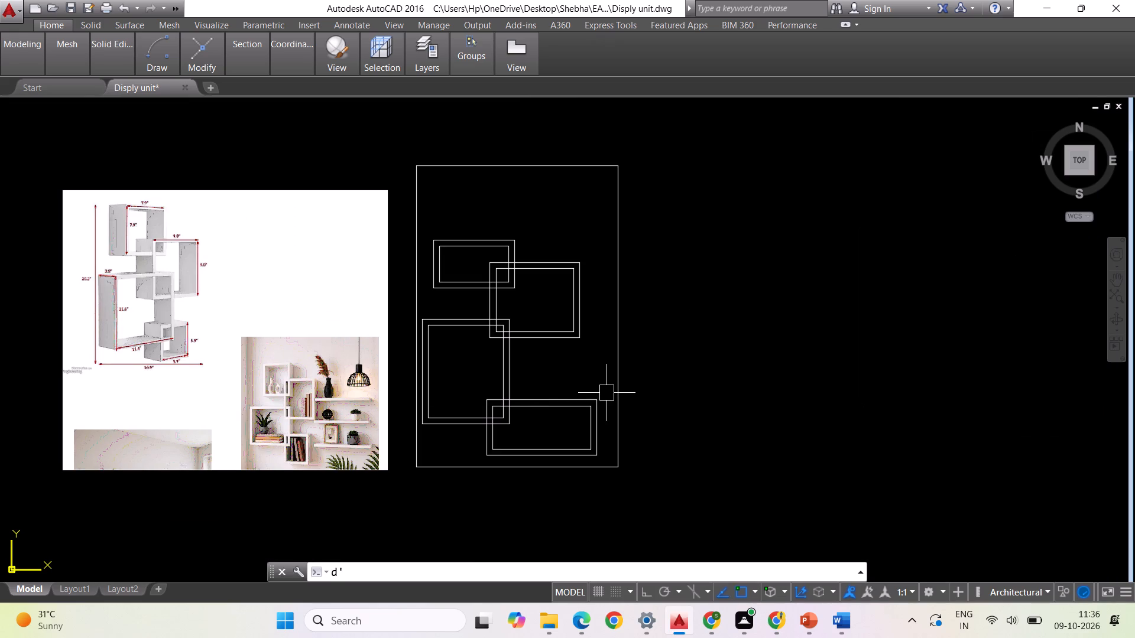
pyautogui.press('Escape')
pyautogui.press('d')
pyautogui.press('Return')
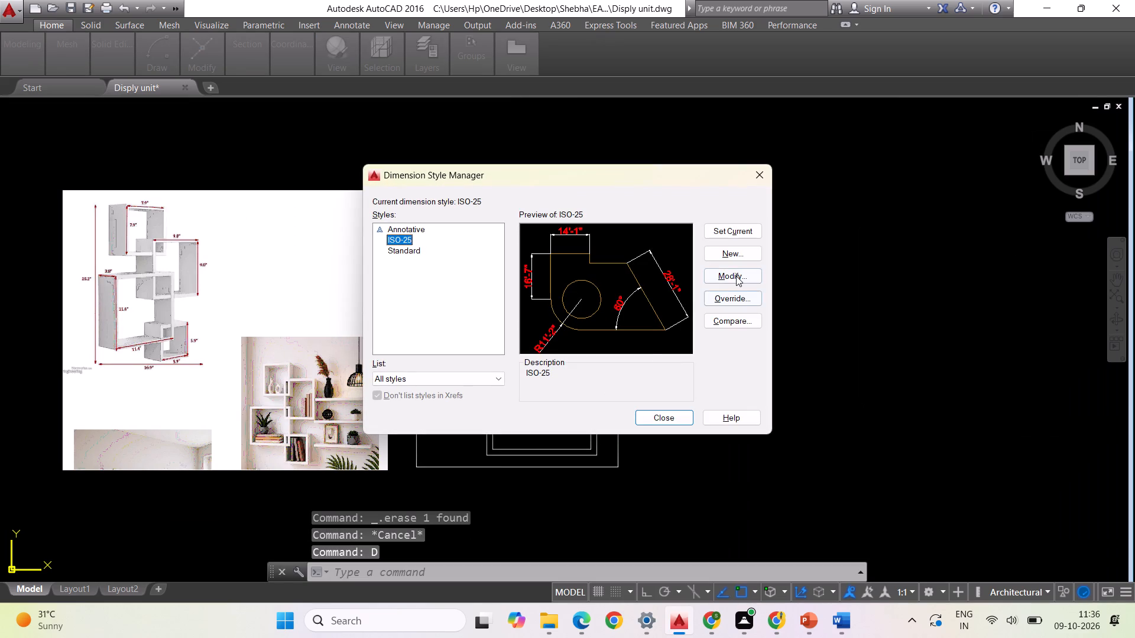
pyautogui.click(736, 276)
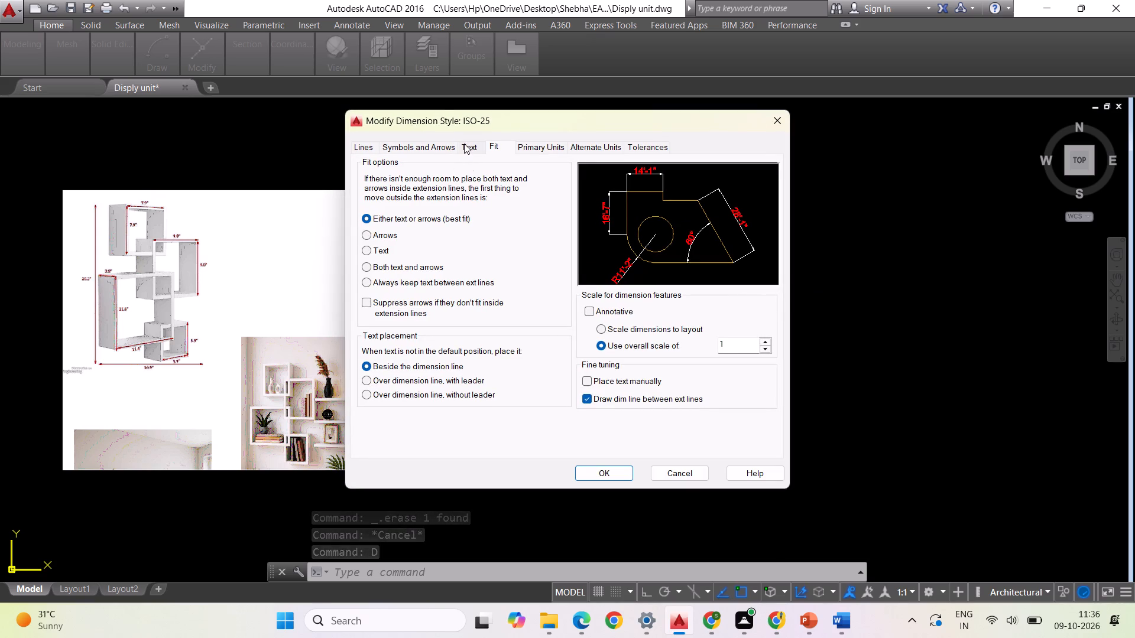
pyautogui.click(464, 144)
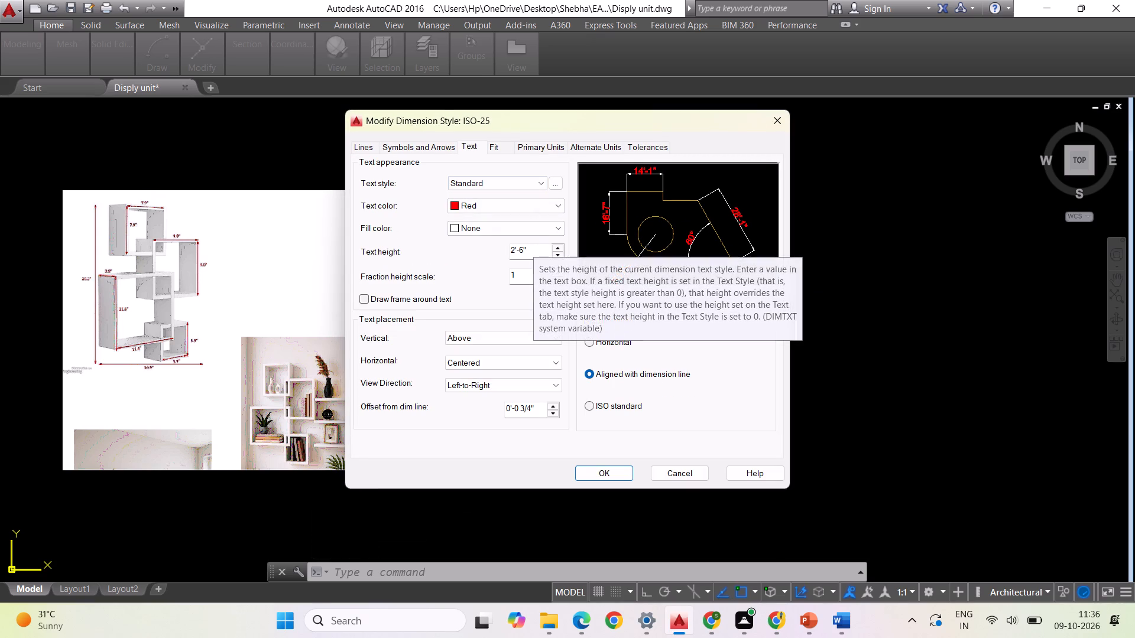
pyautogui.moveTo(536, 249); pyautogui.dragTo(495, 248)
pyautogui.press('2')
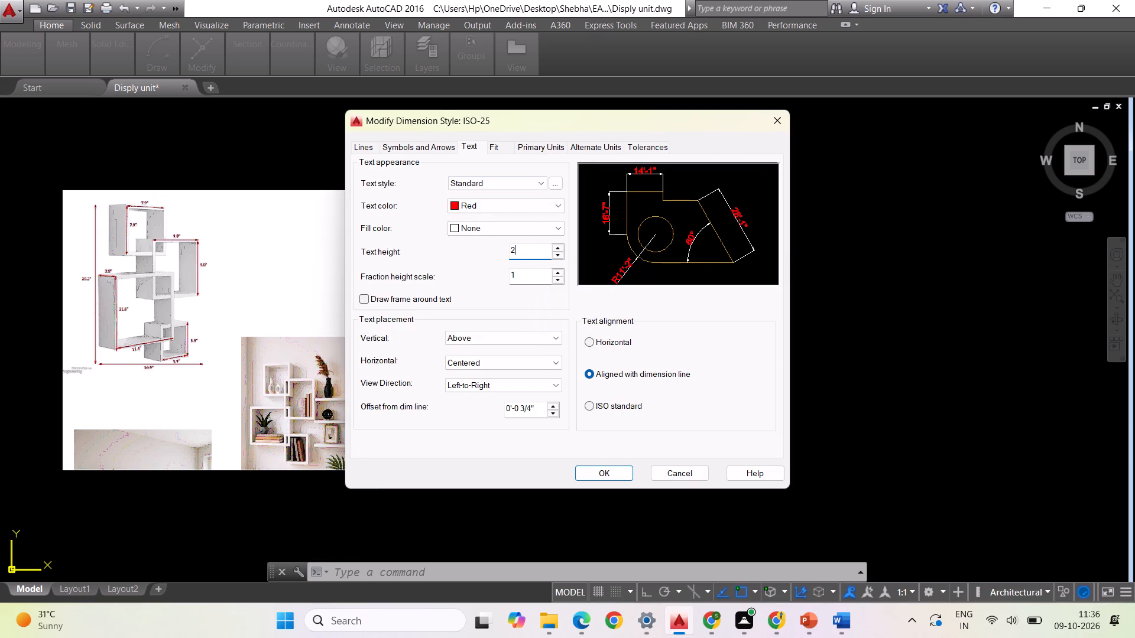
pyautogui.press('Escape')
# Set the ISO-25 dimension style's arrow size to 10 and make the style current.
pyautogui.click(436, 145)
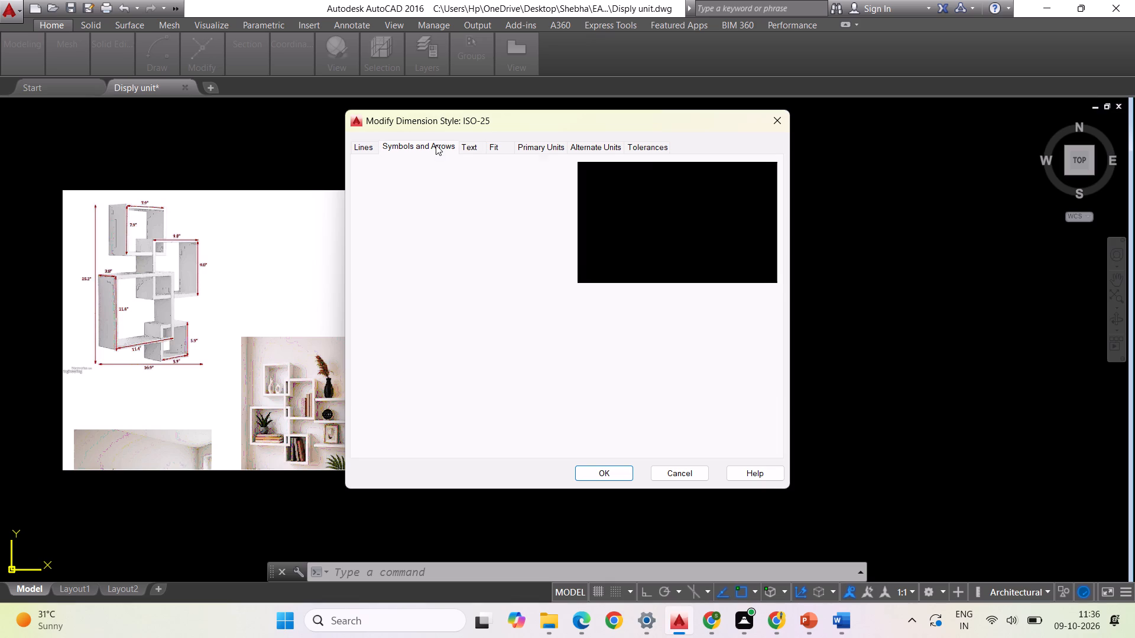
pyautogui.moveTo(394, 290); pyautogui.dragTo(362, 291)
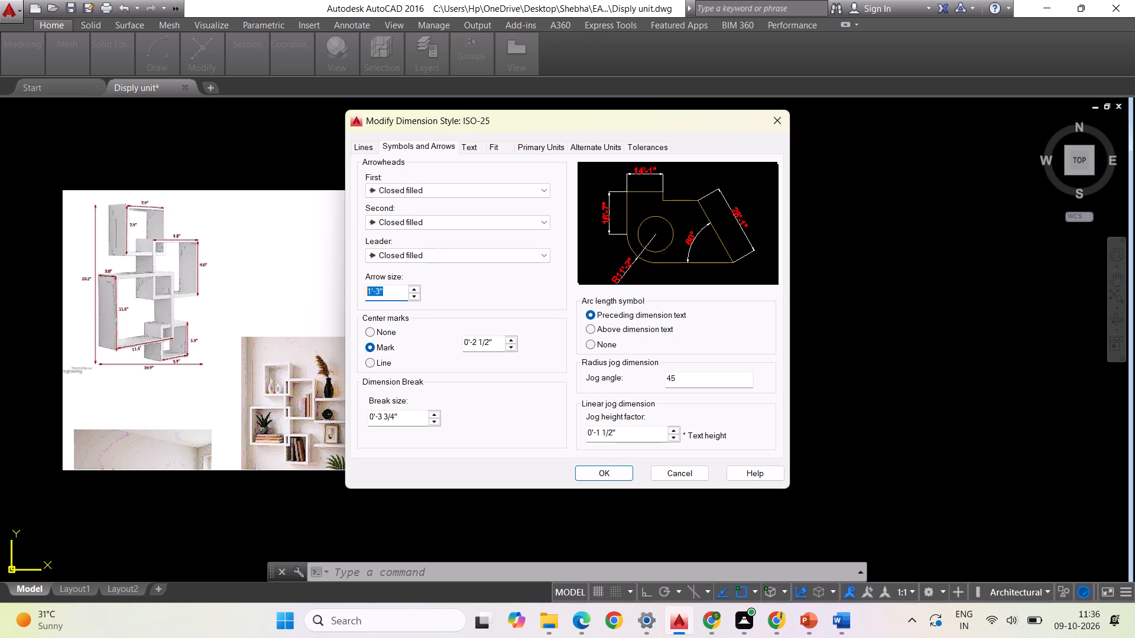
pyautogui.moveTo(362, 291); pyautogui.dragTo(361, 292)
pyautogui.press('1')
pyautogui.press('0')
pyautogui.click(600, 470)
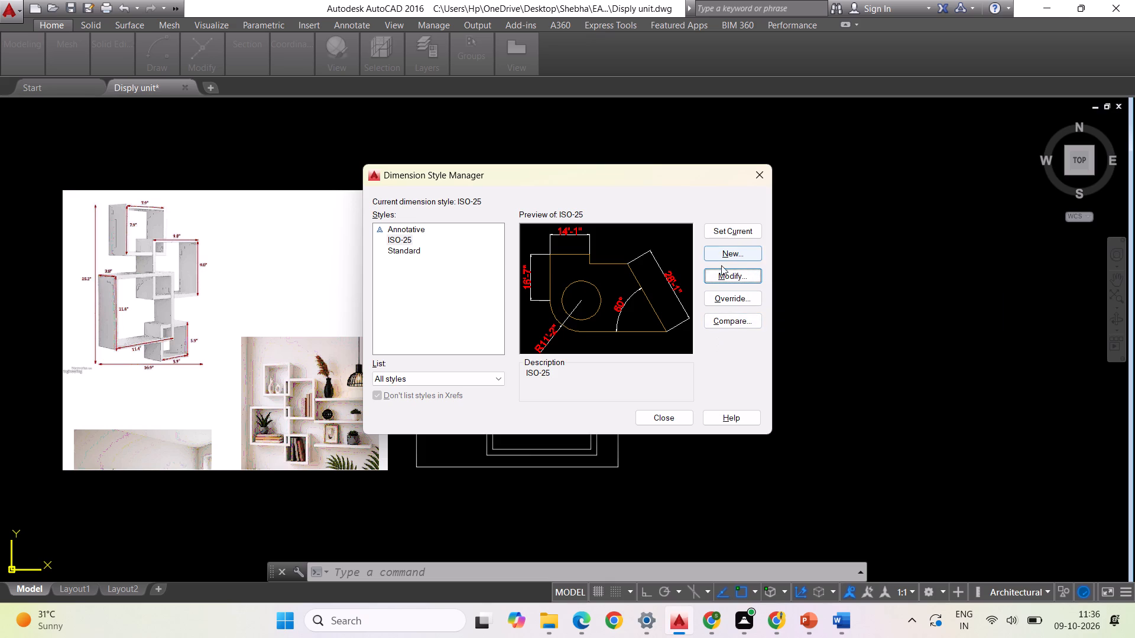
pyautogui.click(715, 232)
pyautogui.click(665, 414)
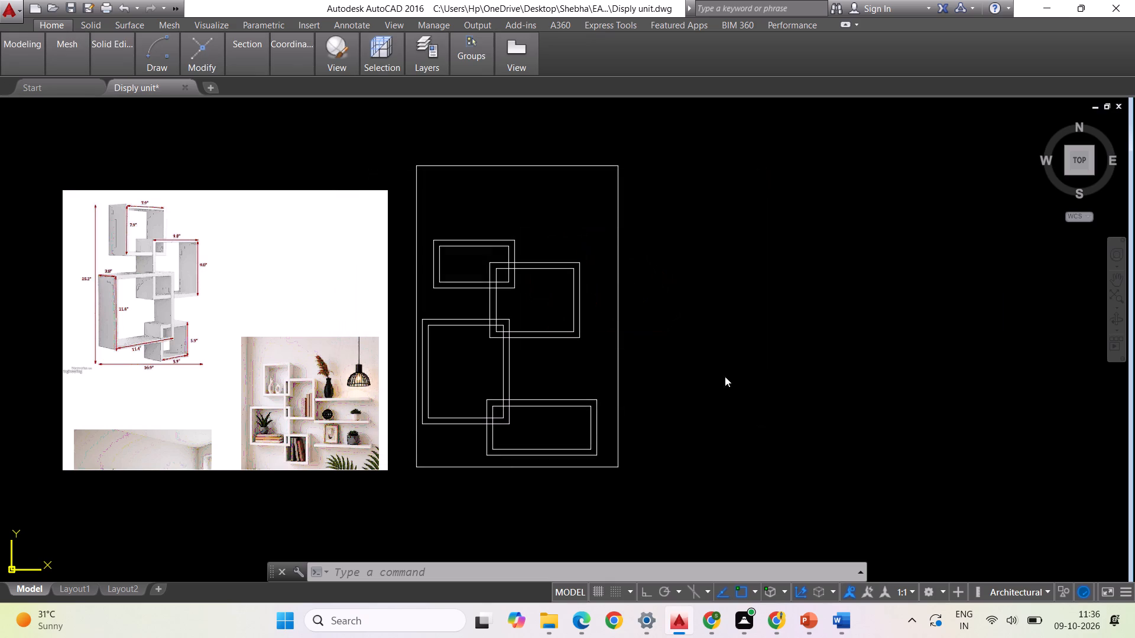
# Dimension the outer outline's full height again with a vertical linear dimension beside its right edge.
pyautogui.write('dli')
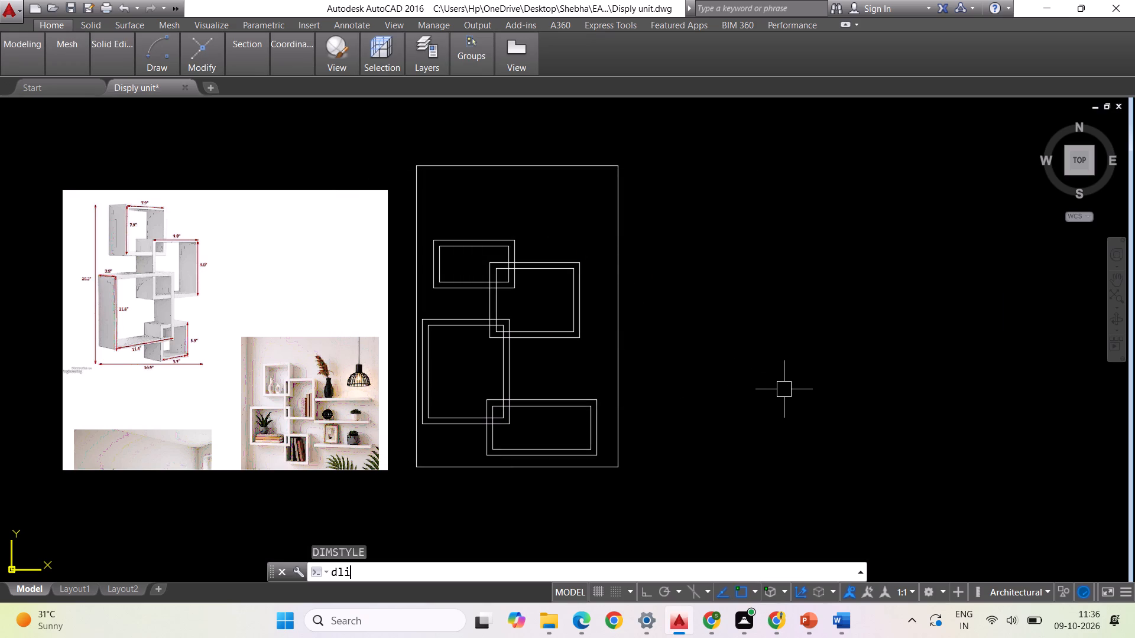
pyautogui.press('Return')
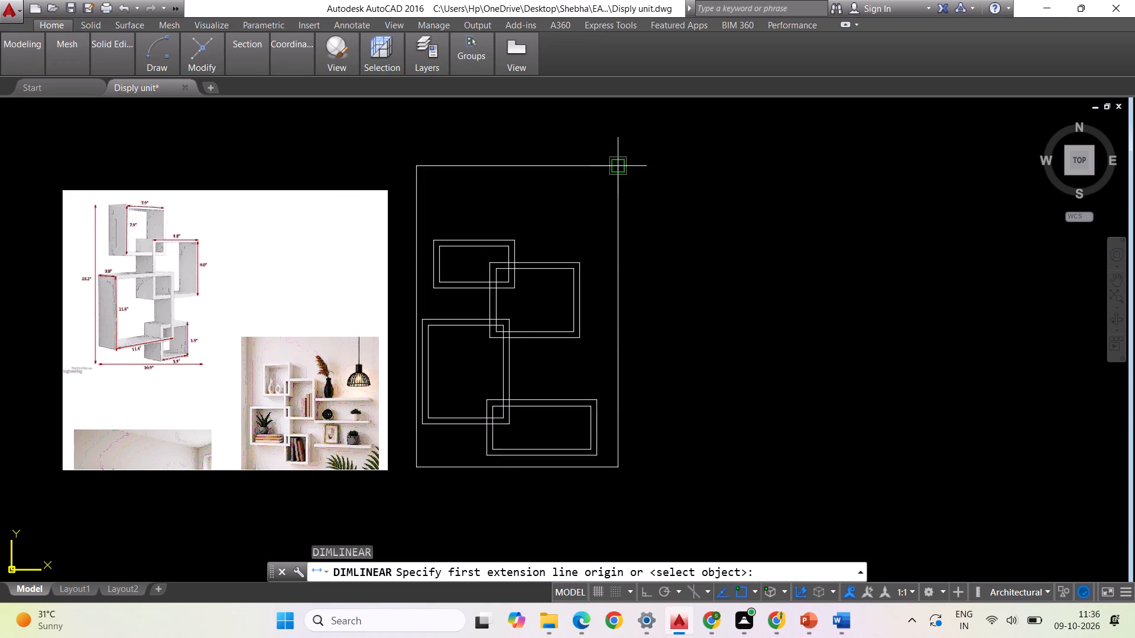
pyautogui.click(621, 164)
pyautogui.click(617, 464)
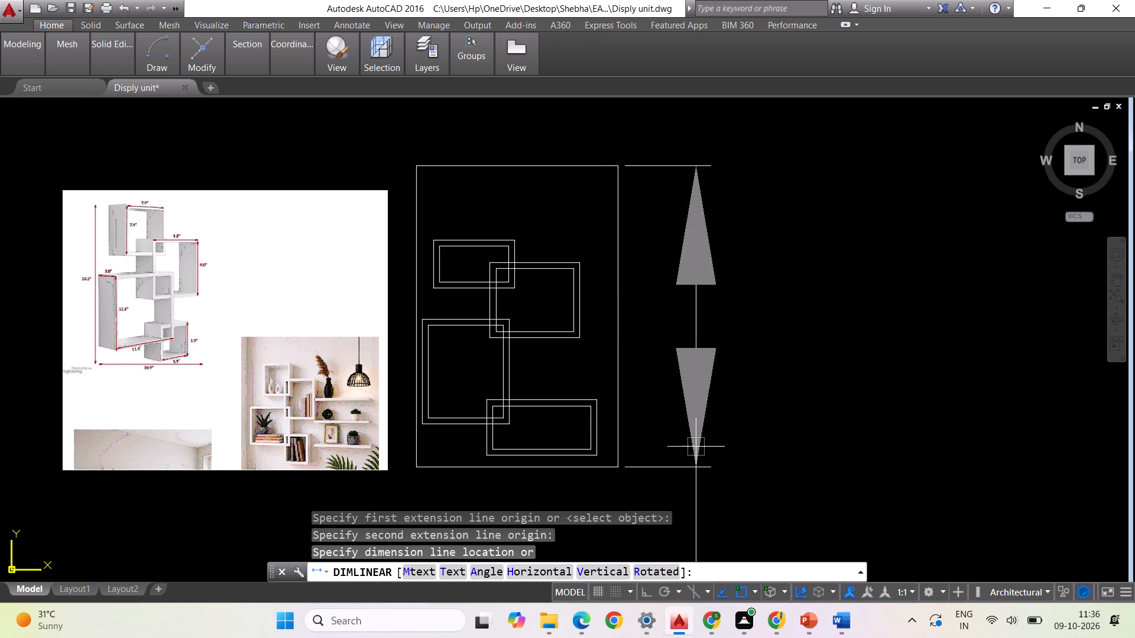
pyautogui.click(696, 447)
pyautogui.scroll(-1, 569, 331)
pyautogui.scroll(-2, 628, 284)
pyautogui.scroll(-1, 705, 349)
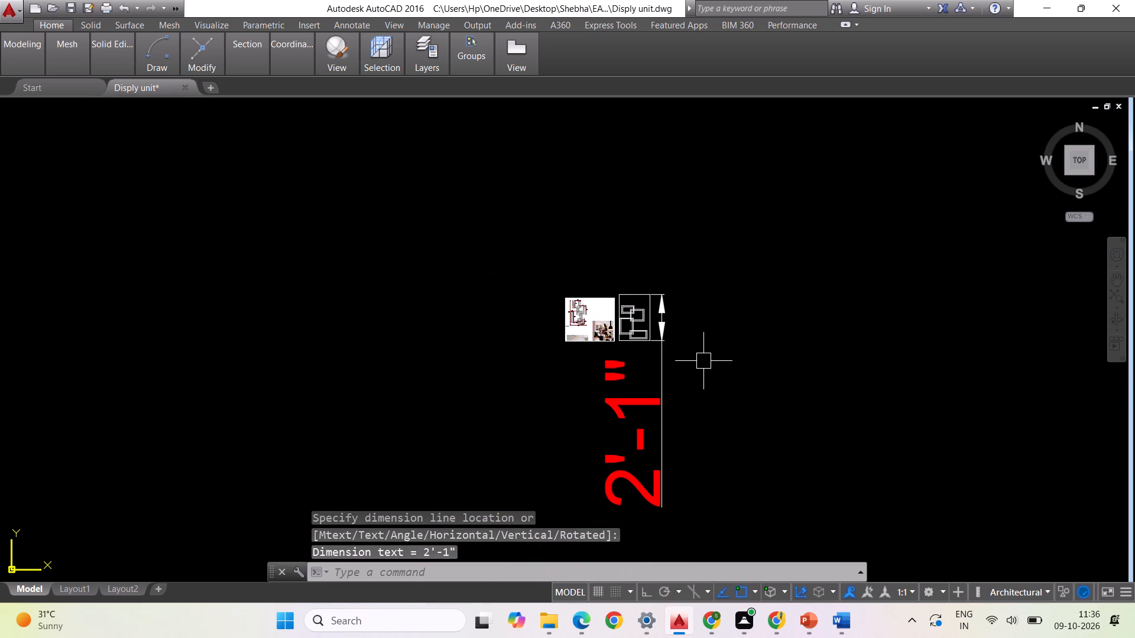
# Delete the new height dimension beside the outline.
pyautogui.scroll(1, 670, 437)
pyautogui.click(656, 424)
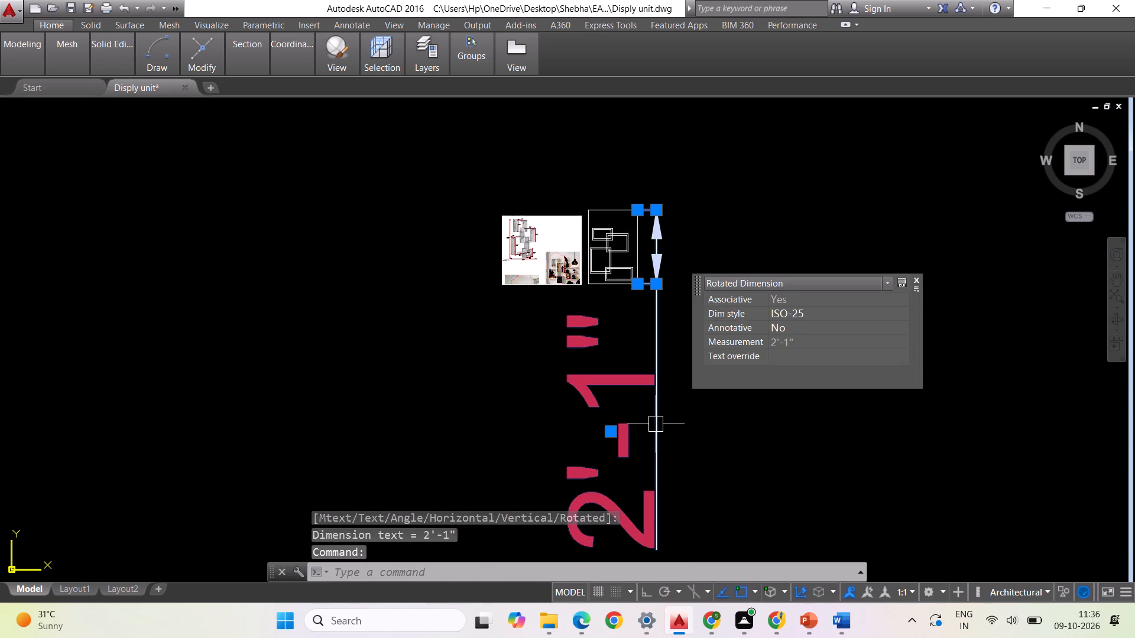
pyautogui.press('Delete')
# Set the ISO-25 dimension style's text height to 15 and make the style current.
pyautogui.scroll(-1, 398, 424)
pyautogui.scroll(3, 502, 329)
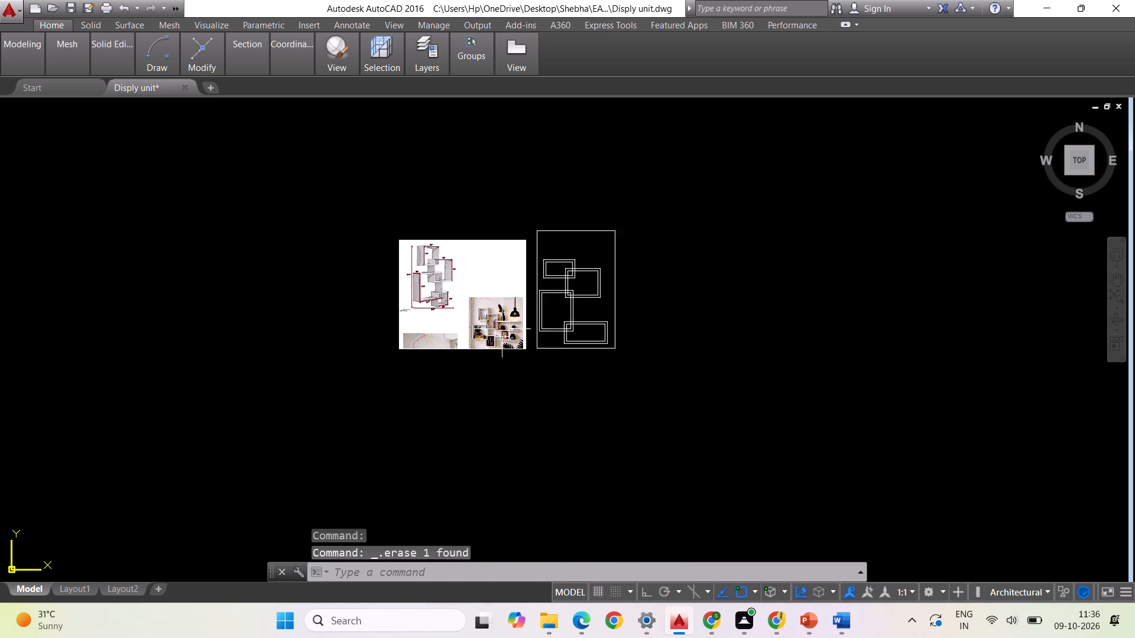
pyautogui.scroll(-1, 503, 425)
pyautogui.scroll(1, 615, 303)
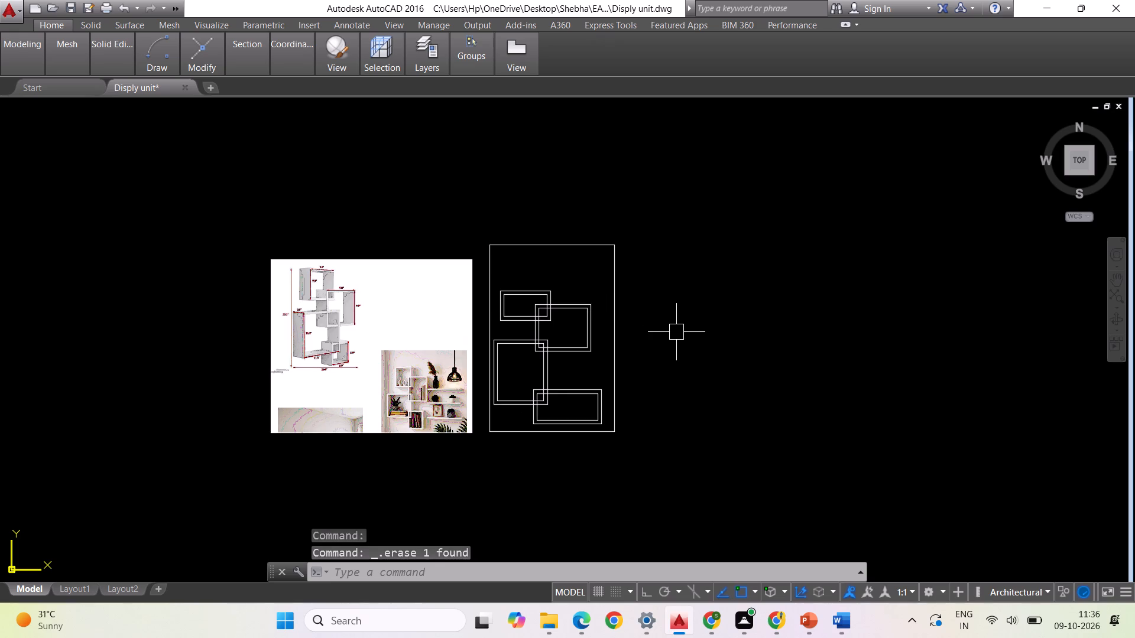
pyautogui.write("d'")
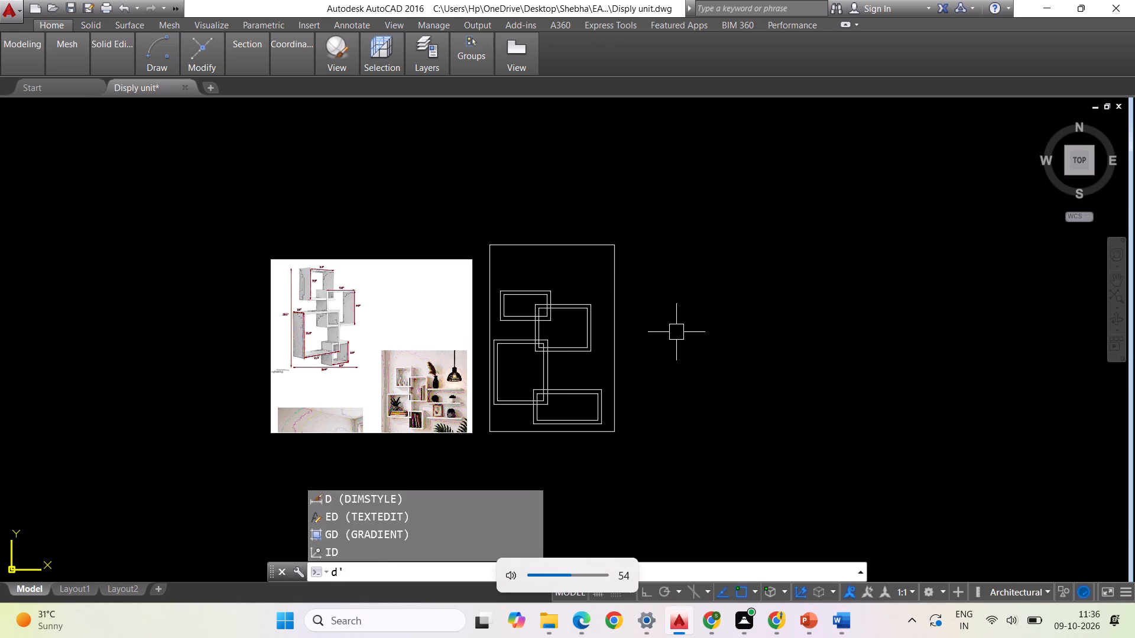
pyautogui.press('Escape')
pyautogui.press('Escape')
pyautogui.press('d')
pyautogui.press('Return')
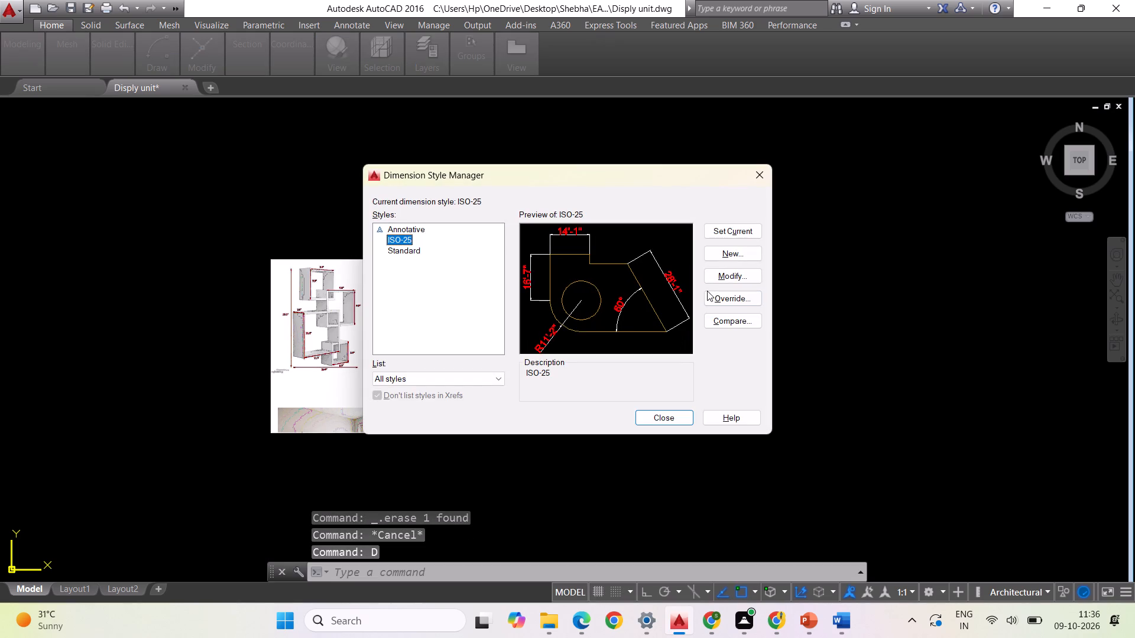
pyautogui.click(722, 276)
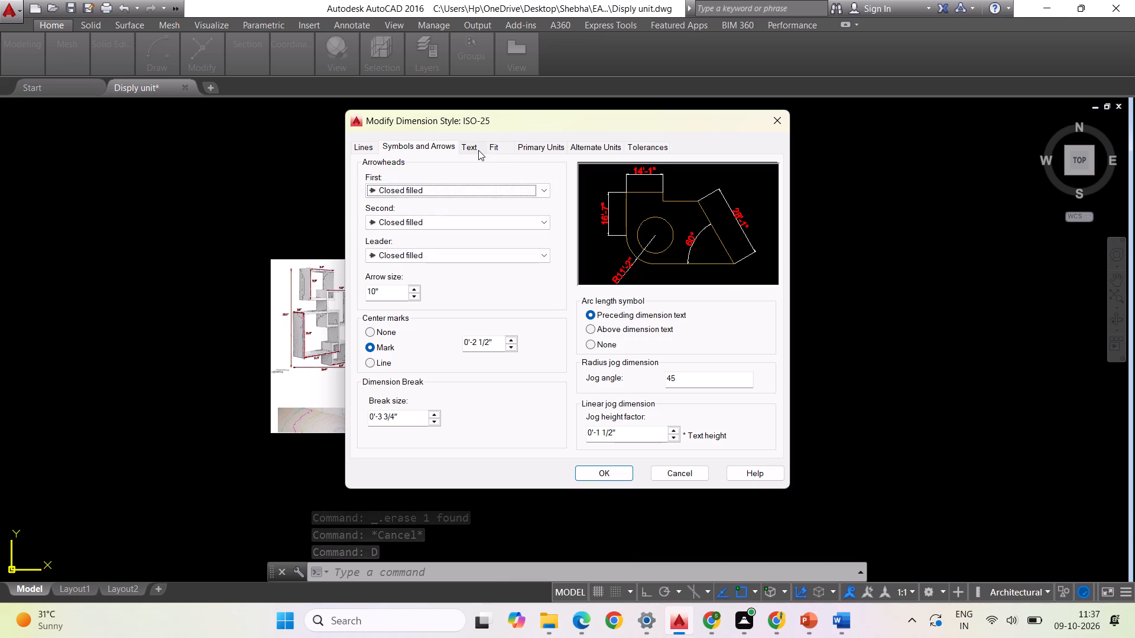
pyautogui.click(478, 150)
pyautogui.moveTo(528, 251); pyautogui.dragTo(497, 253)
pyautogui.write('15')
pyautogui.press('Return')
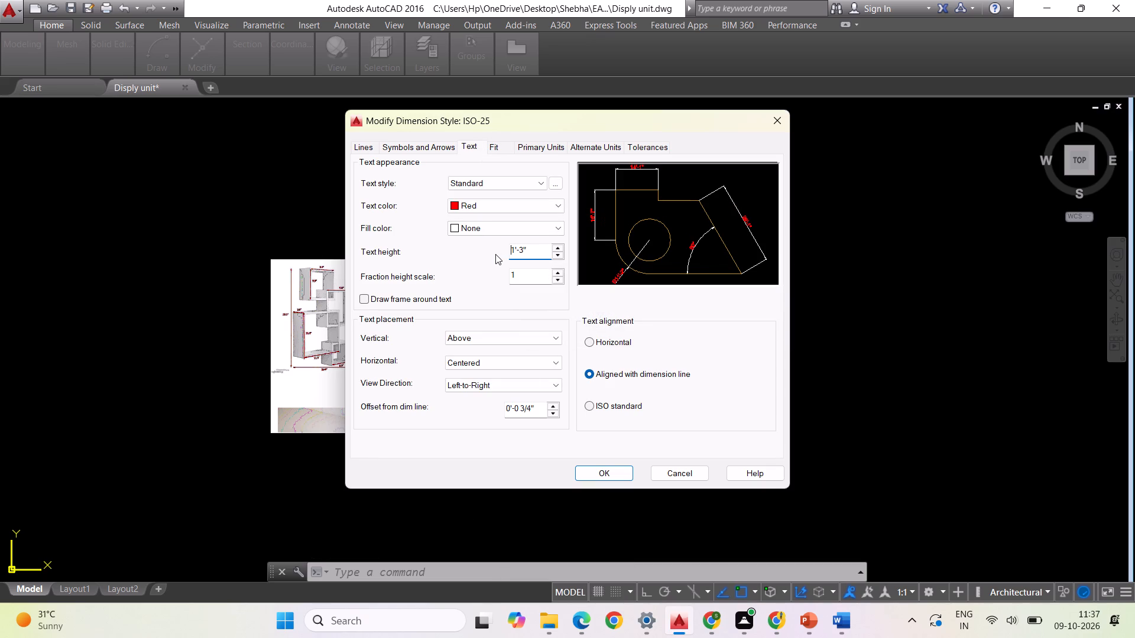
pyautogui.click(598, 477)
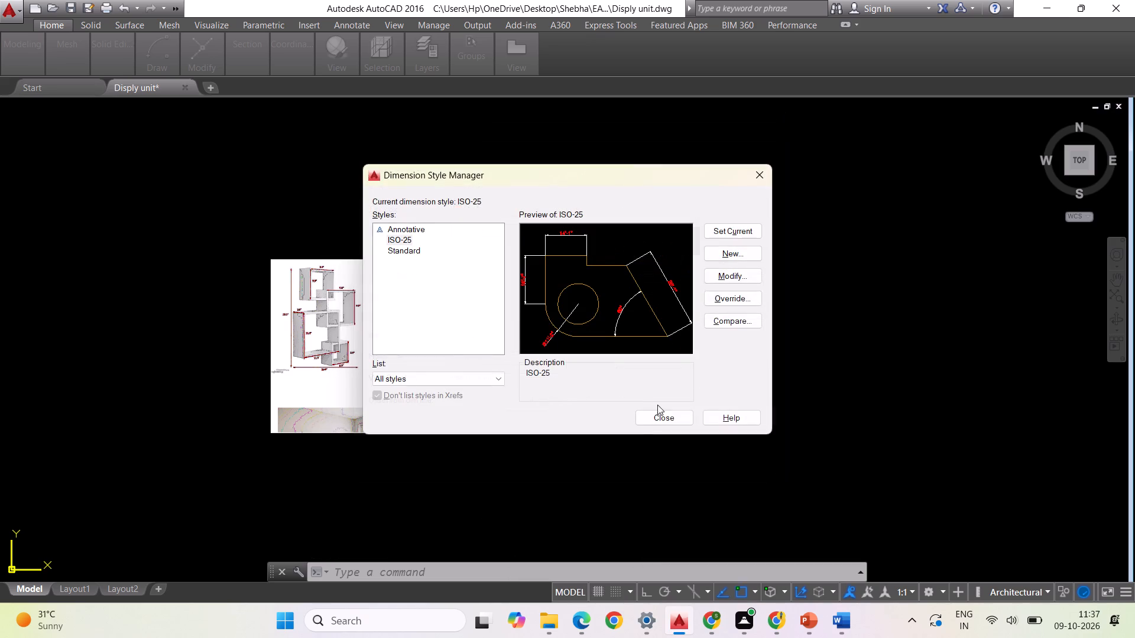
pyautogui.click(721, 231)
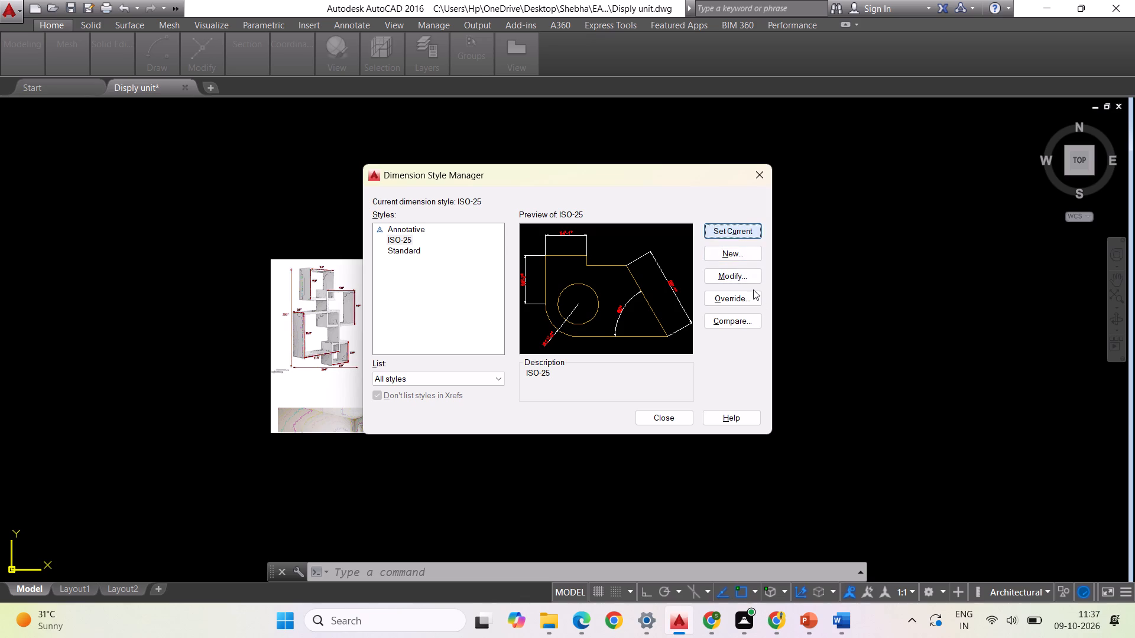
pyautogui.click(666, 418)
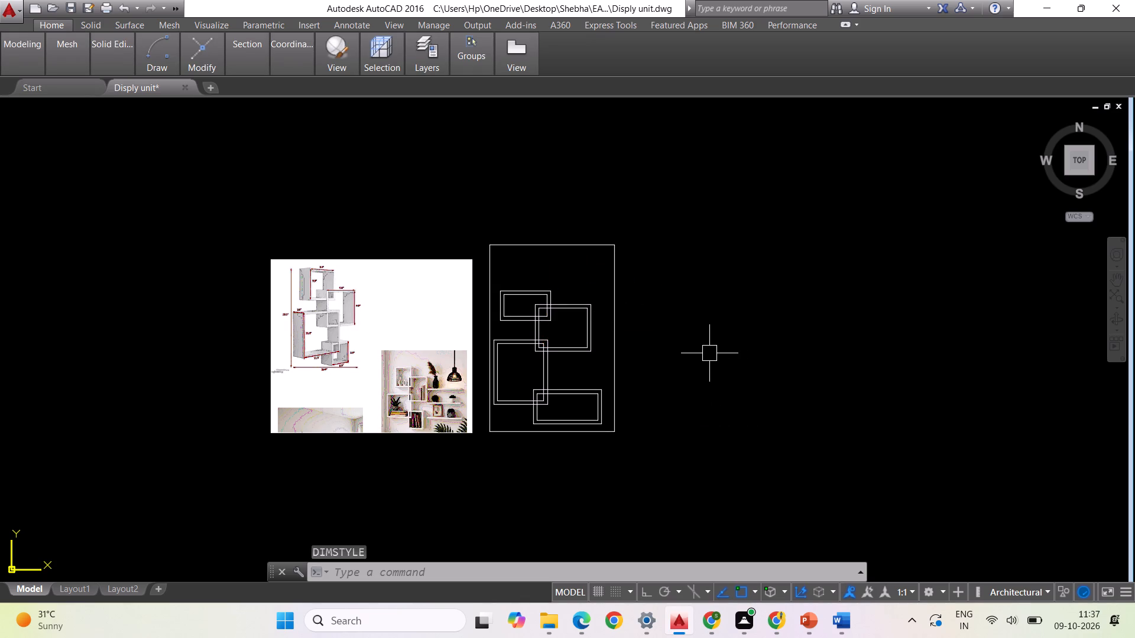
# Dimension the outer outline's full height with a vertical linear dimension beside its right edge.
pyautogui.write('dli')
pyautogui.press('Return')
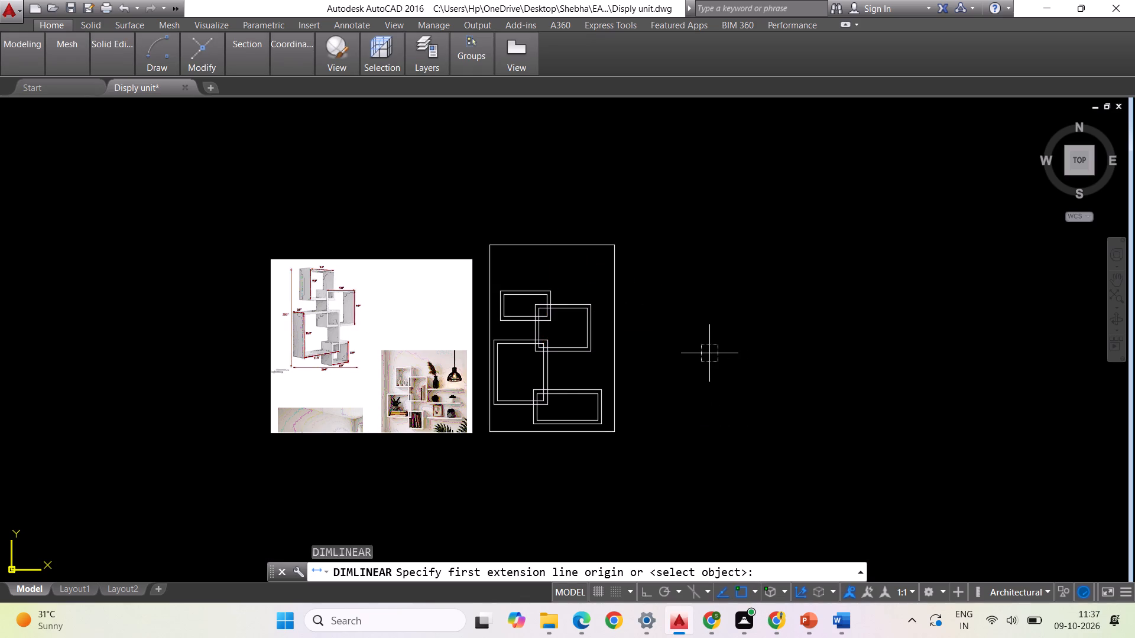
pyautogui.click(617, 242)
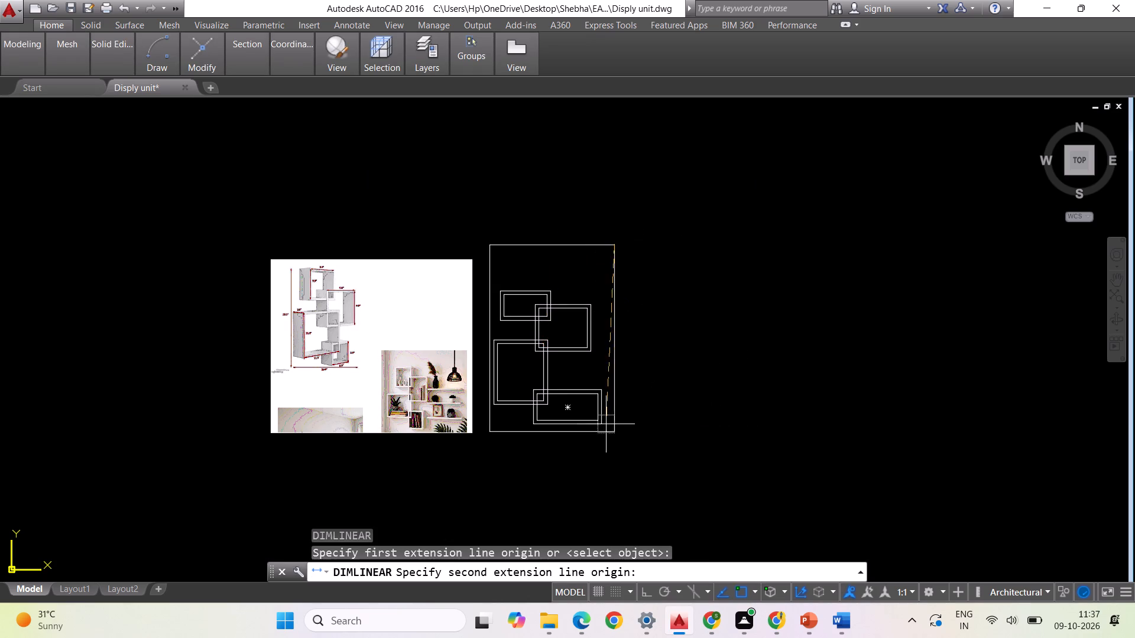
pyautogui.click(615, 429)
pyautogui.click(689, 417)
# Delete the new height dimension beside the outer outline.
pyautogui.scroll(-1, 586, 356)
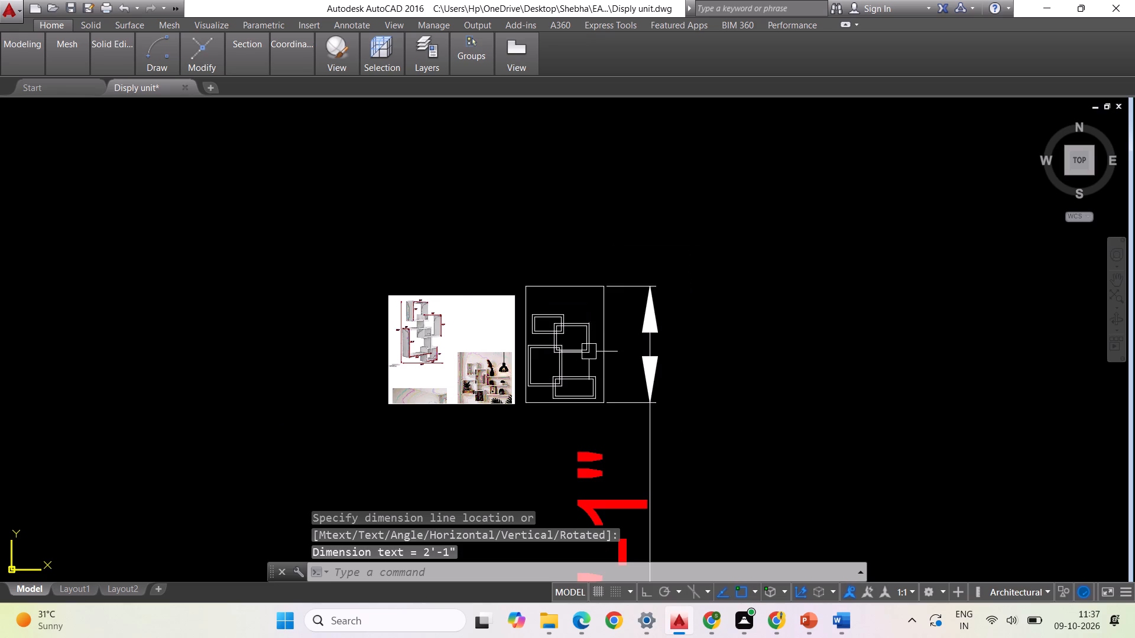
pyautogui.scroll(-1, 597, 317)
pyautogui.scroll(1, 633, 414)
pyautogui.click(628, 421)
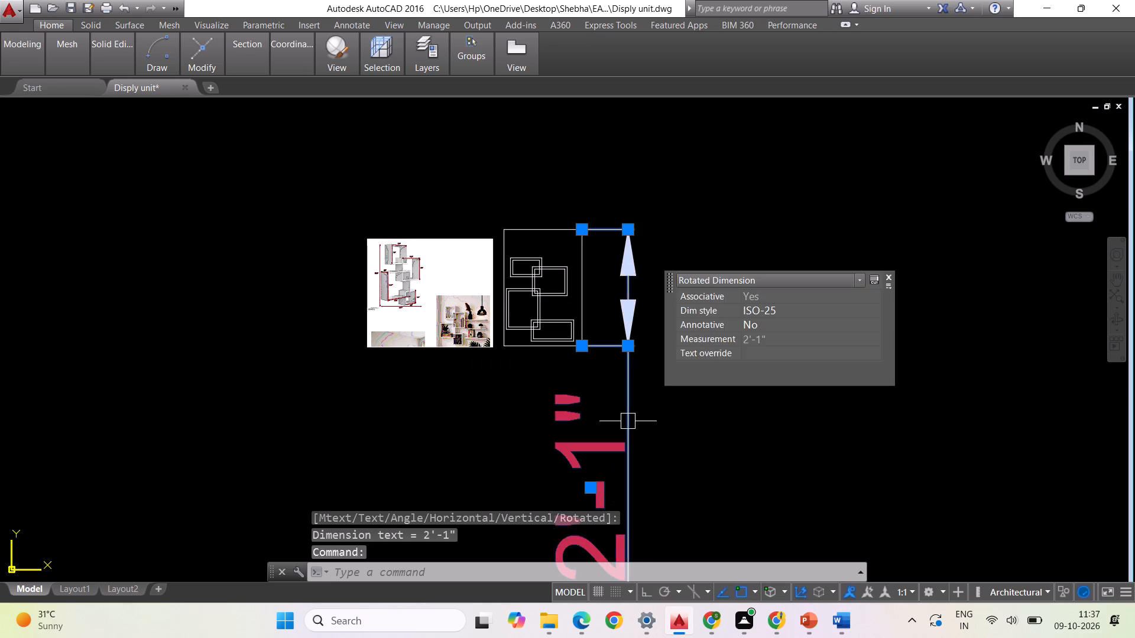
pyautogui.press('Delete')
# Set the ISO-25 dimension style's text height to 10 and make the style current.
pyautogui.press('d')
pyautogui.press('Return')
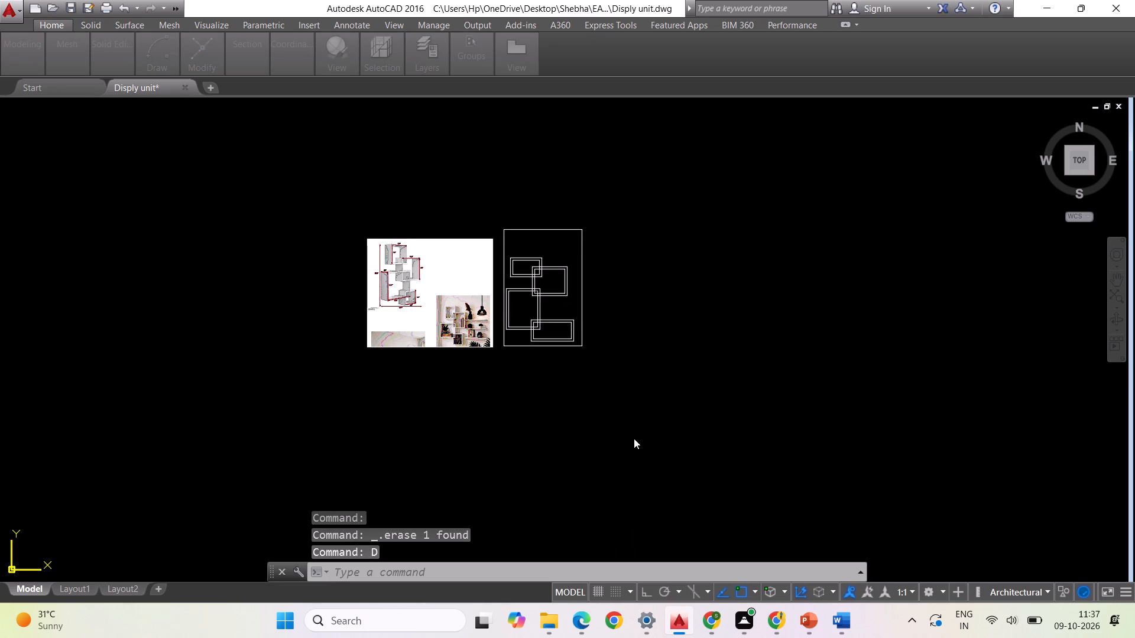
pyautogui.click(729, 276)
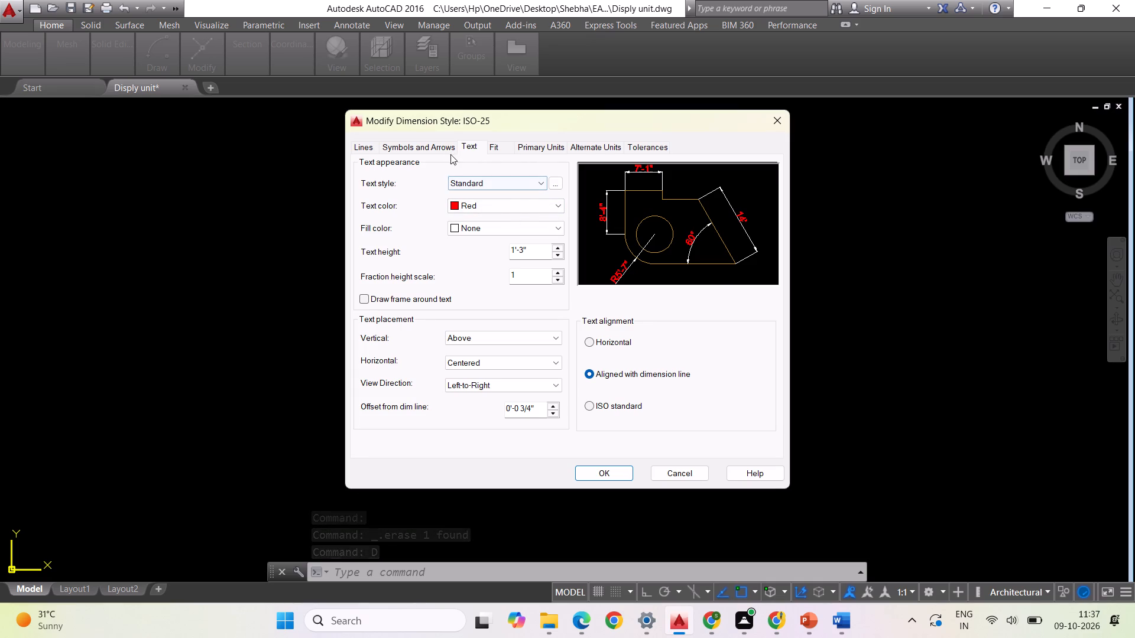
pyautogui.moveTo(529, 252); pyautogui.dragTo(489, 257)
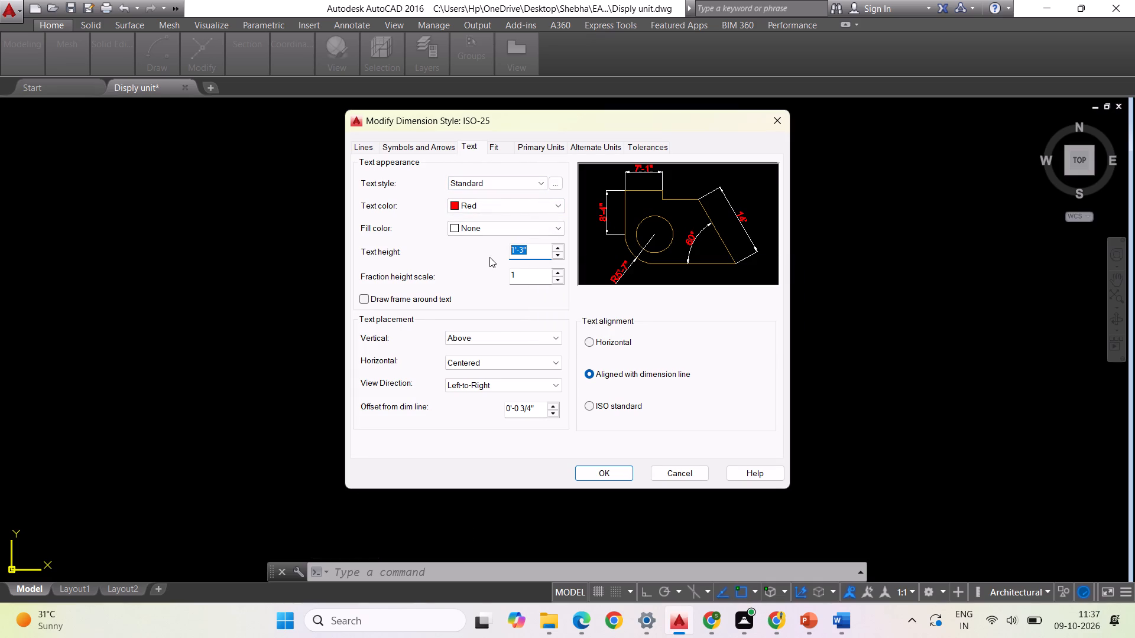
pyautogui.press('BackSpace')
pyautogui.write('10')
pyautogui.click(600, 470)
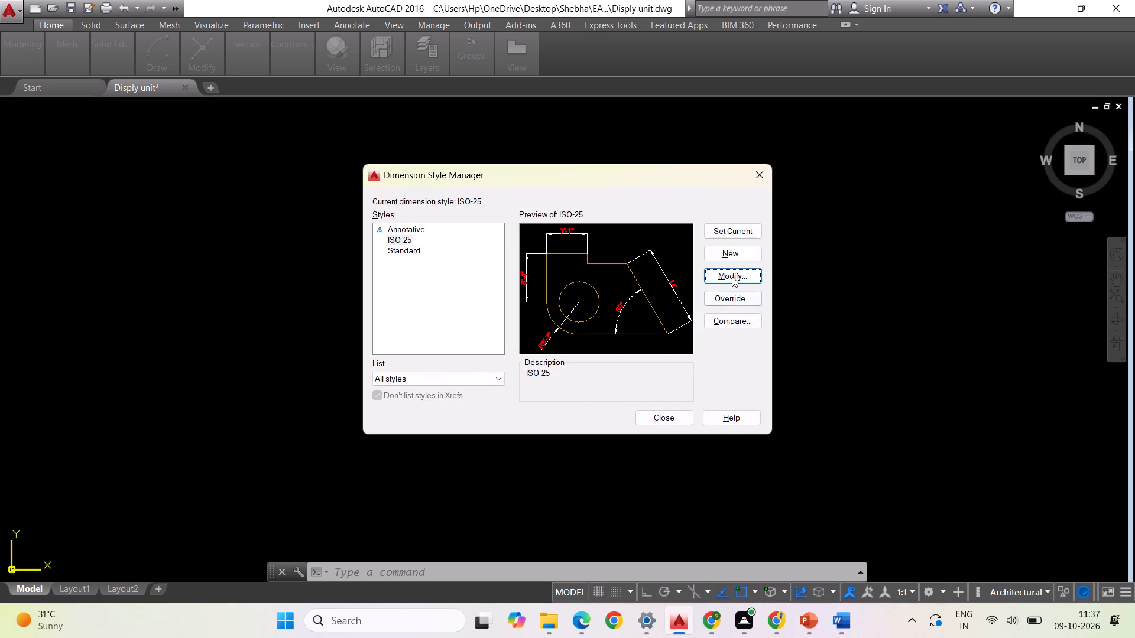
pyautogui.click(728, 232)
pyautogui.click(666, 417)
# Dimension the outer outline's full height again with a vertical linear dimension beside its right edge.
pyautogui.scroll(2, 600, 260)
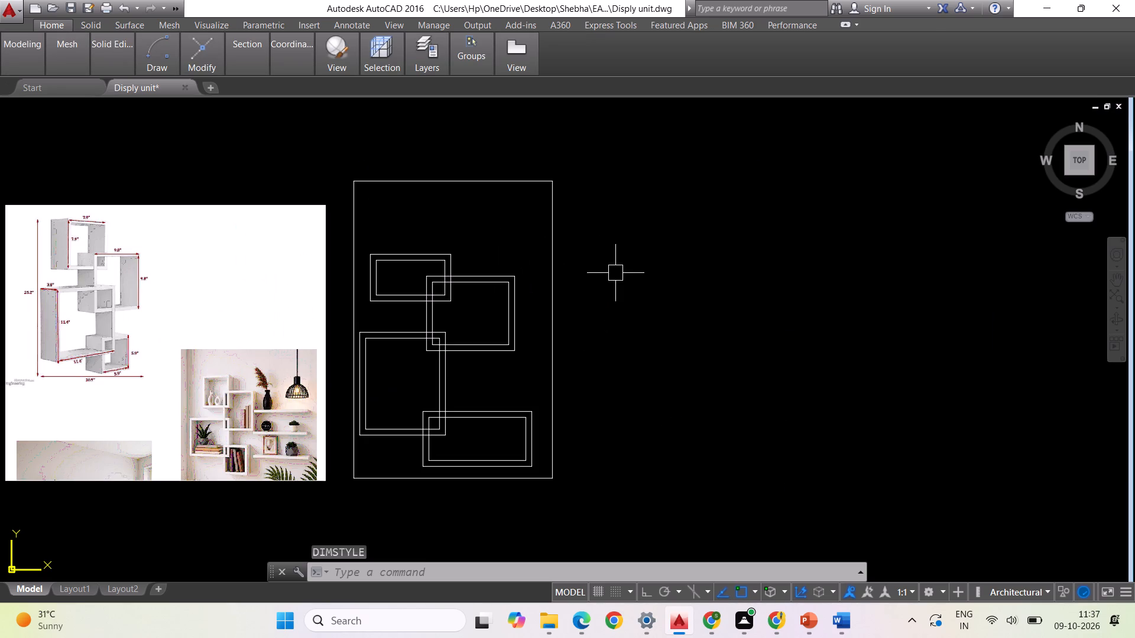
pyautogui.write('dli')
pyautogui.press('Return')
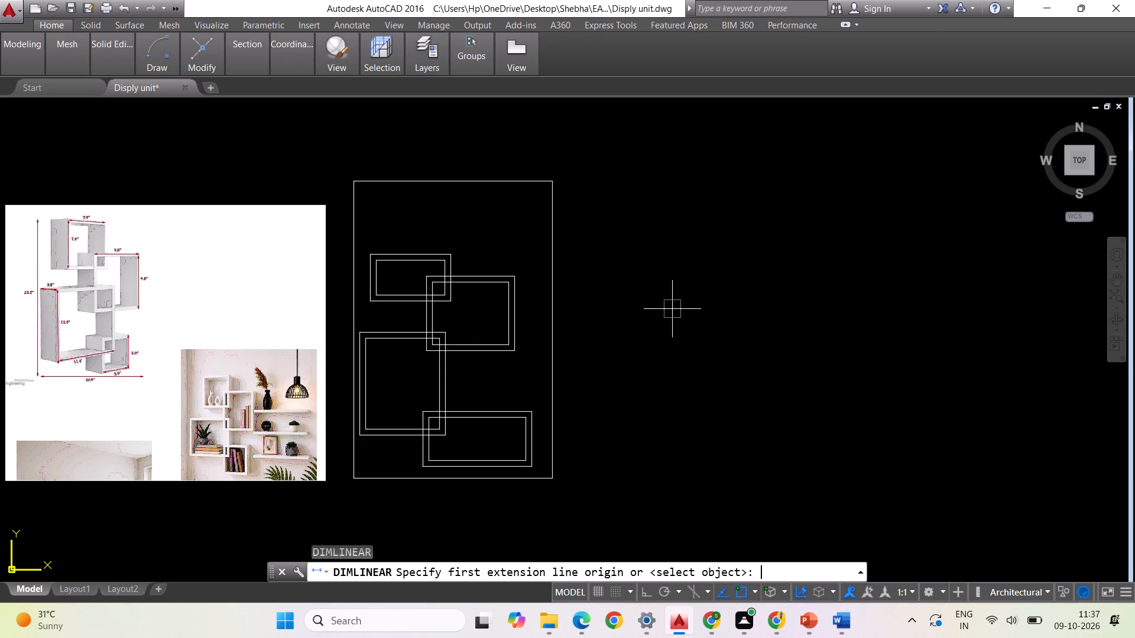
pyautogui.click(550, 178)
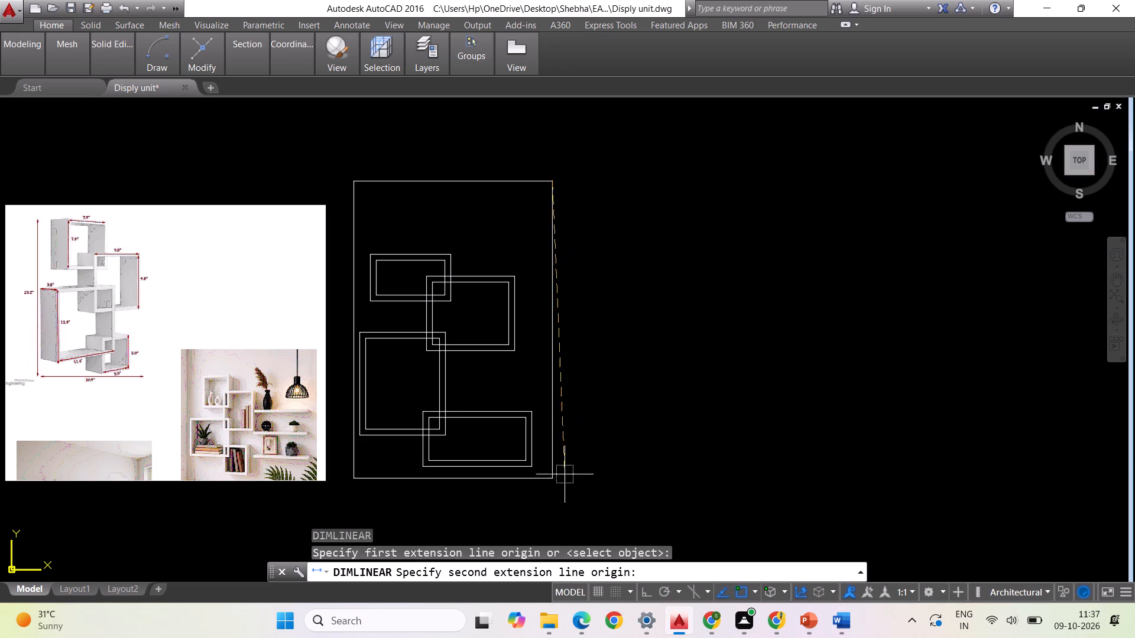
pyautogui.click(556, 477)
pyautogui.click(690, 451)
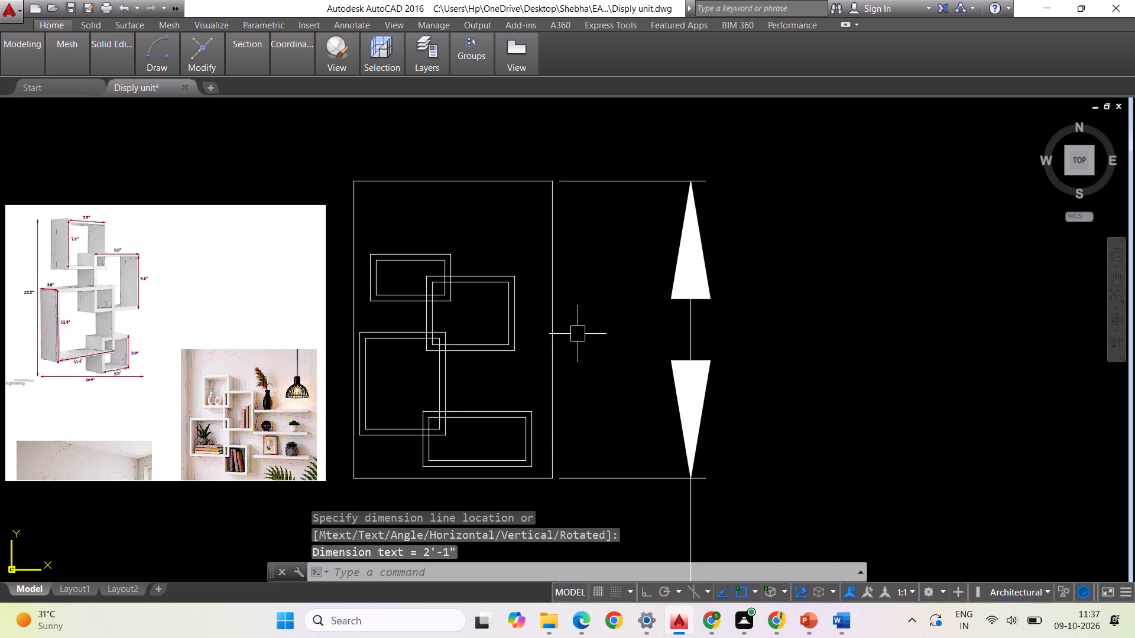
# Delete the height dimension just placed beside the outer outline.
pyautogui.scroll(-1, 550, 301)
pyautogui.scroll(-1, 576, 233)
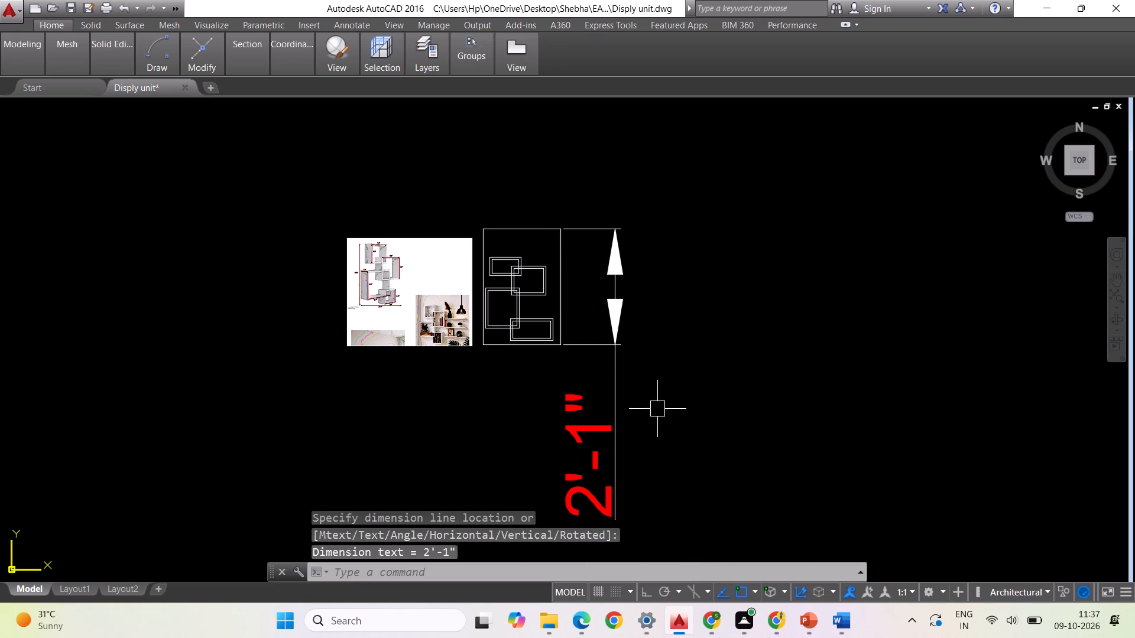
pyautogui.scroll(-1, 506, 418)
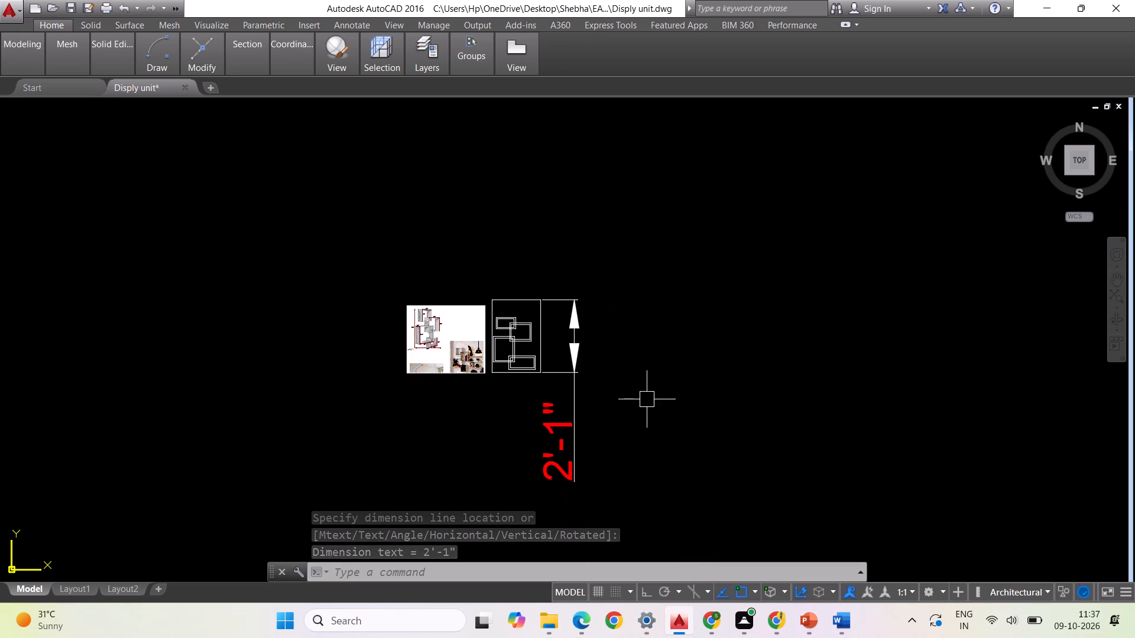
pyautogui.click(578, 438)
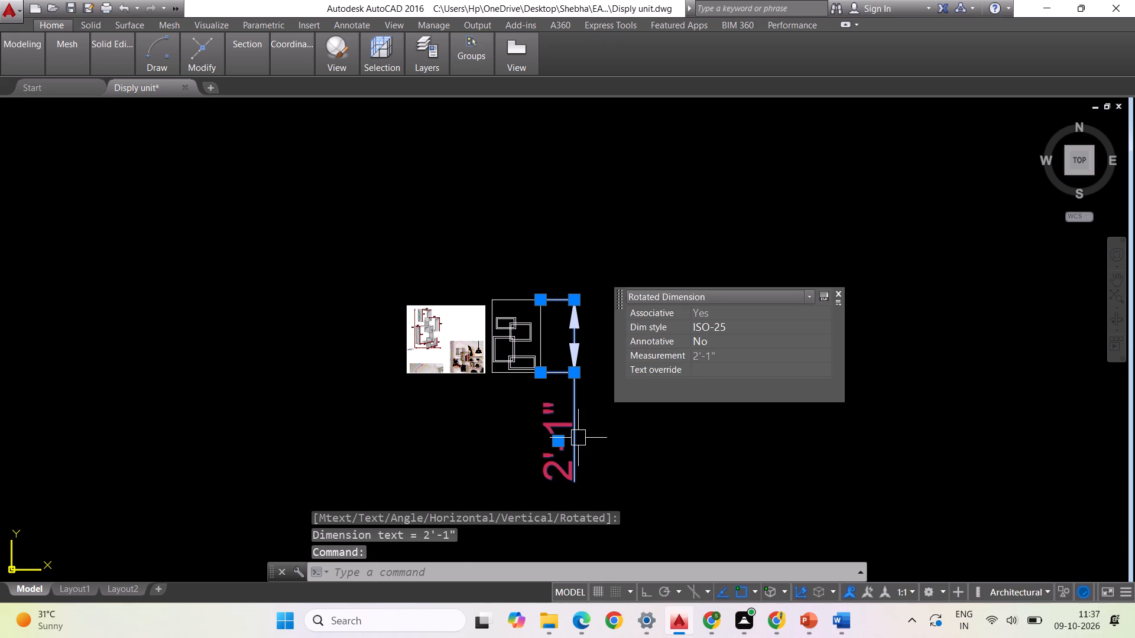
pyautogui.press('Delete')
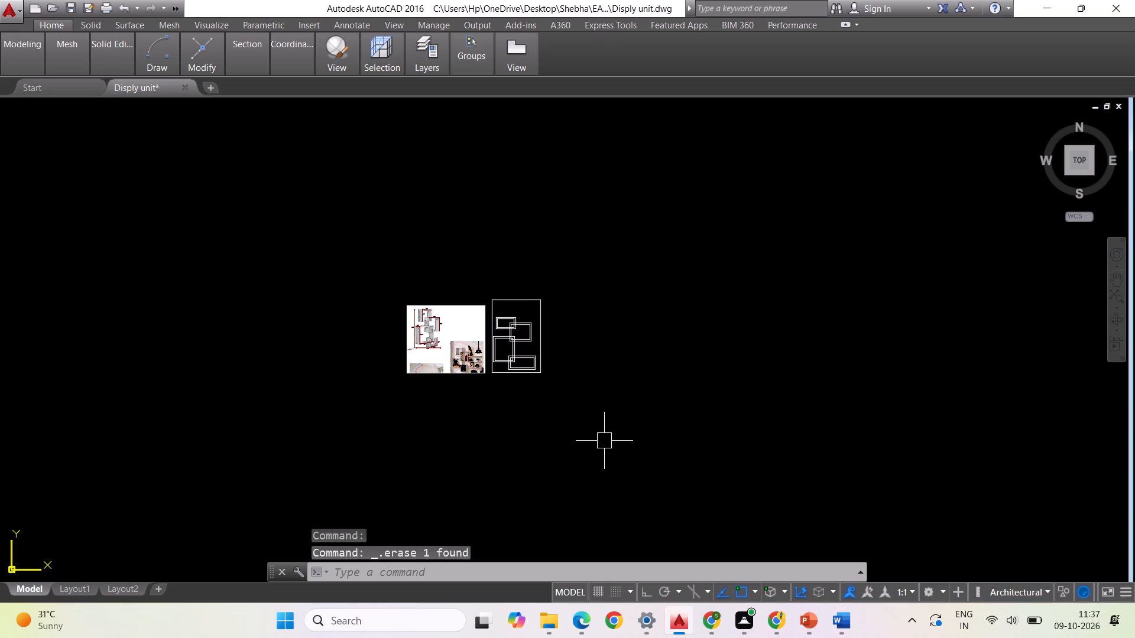
# Set both the text height and the arrow size of the ISO-25 dimension style to 5.
pyautogui.press('d')
pyautogui.press('Return')
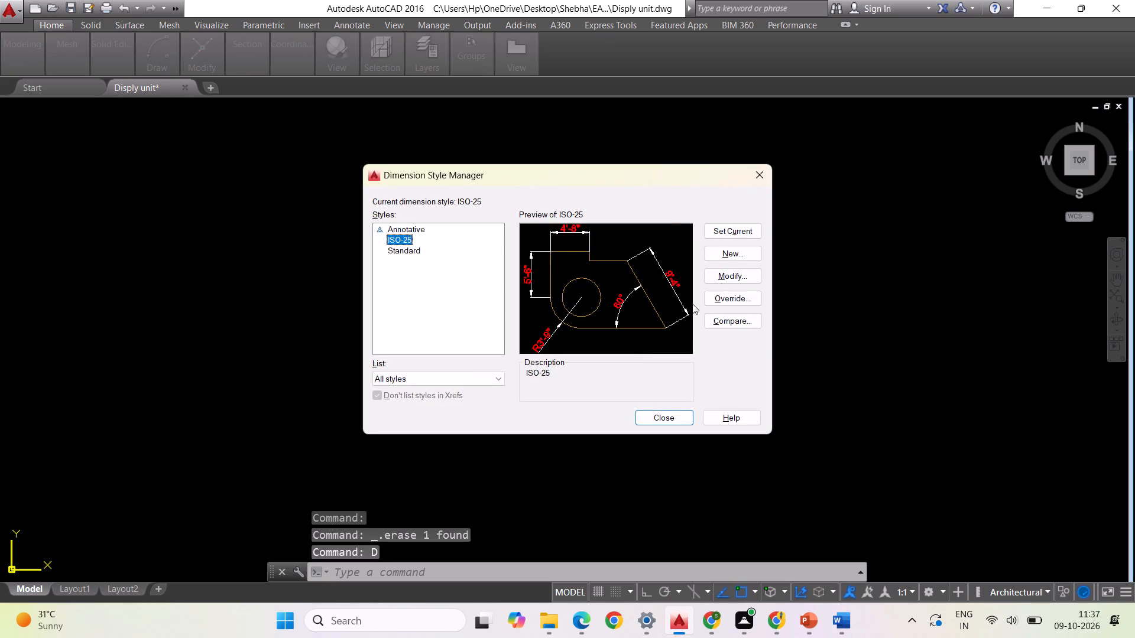
pyautogui.click(734, 272)
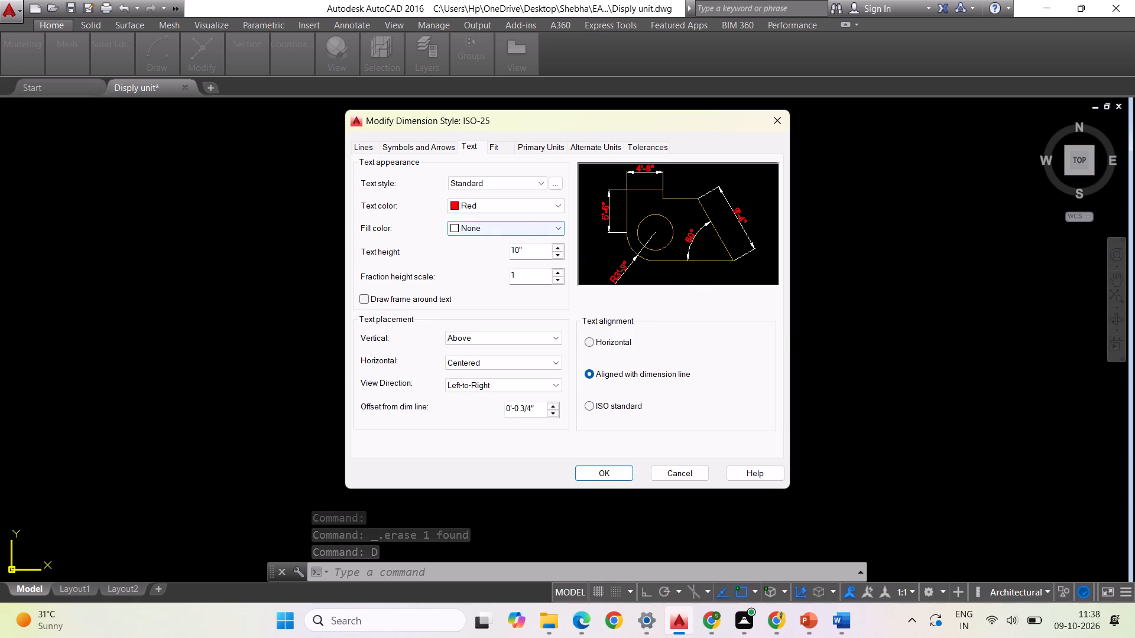
pyautogui.moveTo(527, 249); pyautogui.dragTo(507, 254)
pyautogui.press('BackSpace')
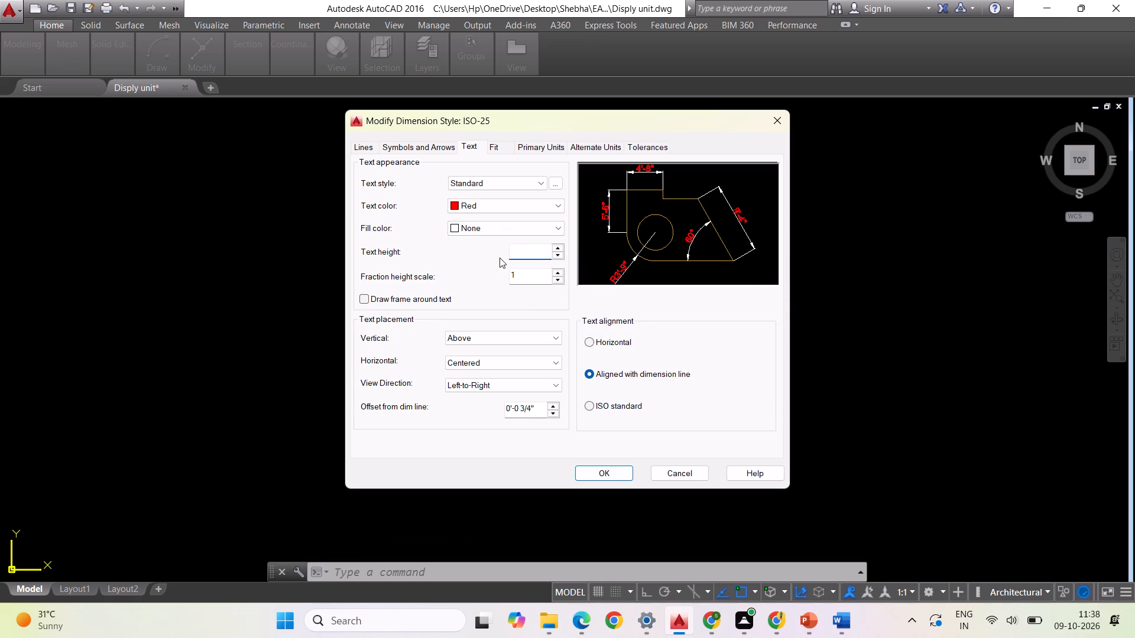
pyautogui.press('5')
pyautogui.click(399, 149)
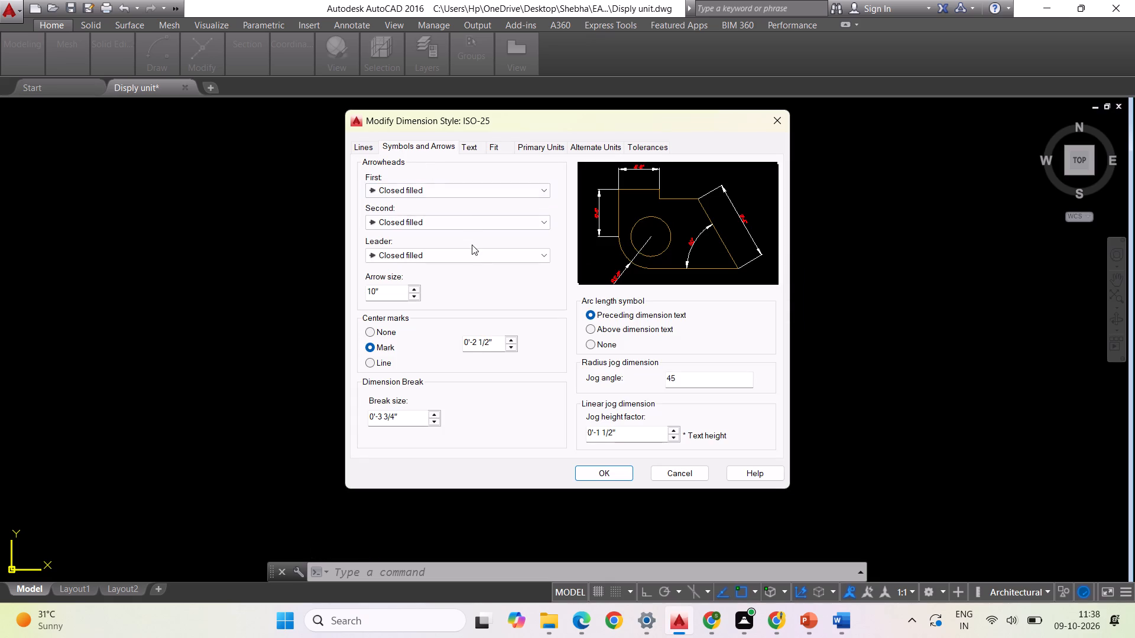
pyautogui.moveTo(386, 291); pyautogui.dragTo(342, 296)
pyautogui.press('5')
pyautogui.click(591, 470)
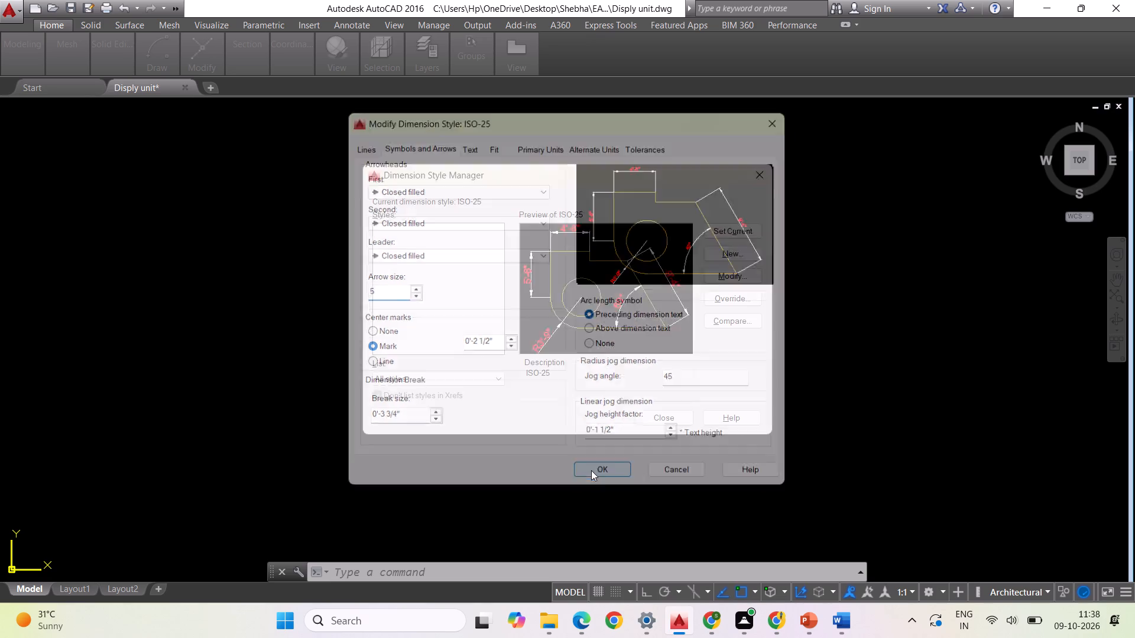
# Make ISO-25 the current dimension style and close the Dimension Style Manager.
pyautogui.click(732, 228)
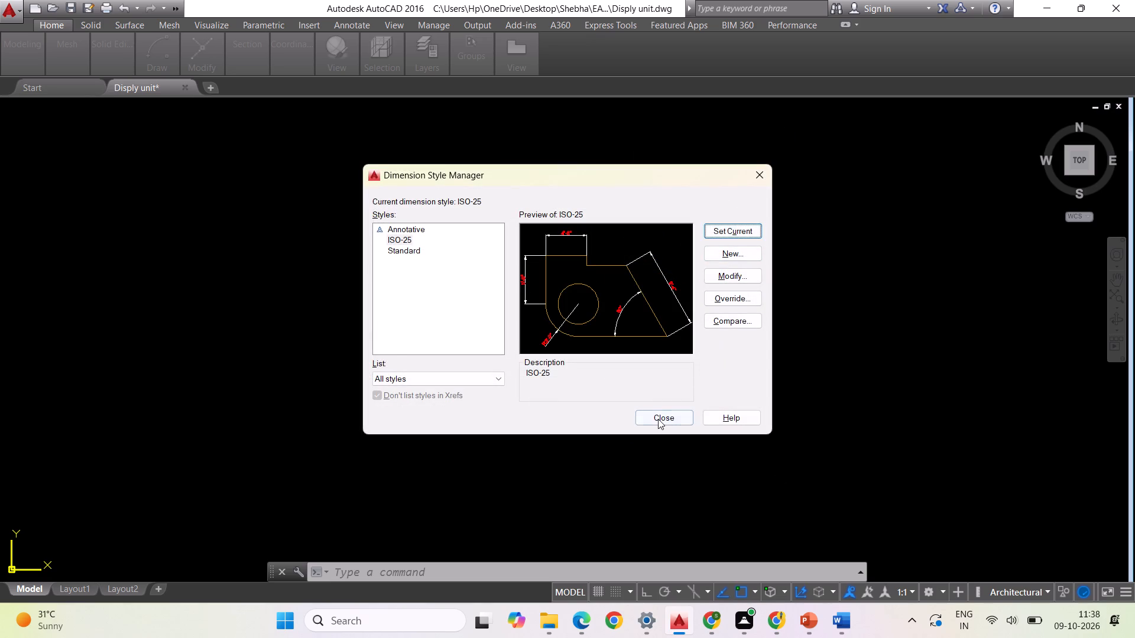
pyautogui.click(658, 419)
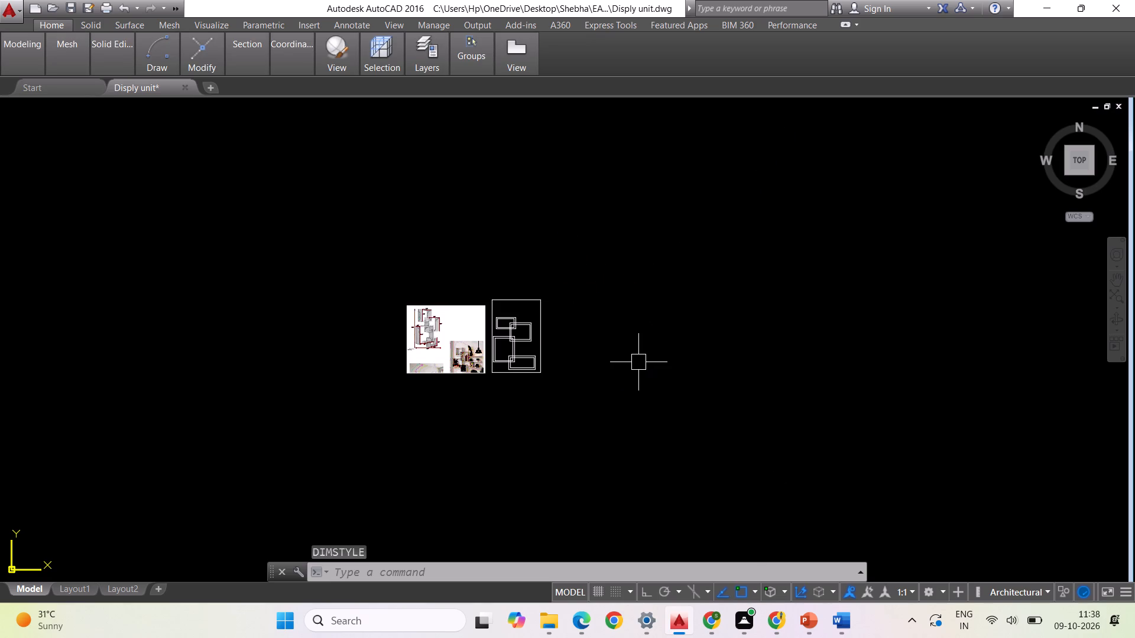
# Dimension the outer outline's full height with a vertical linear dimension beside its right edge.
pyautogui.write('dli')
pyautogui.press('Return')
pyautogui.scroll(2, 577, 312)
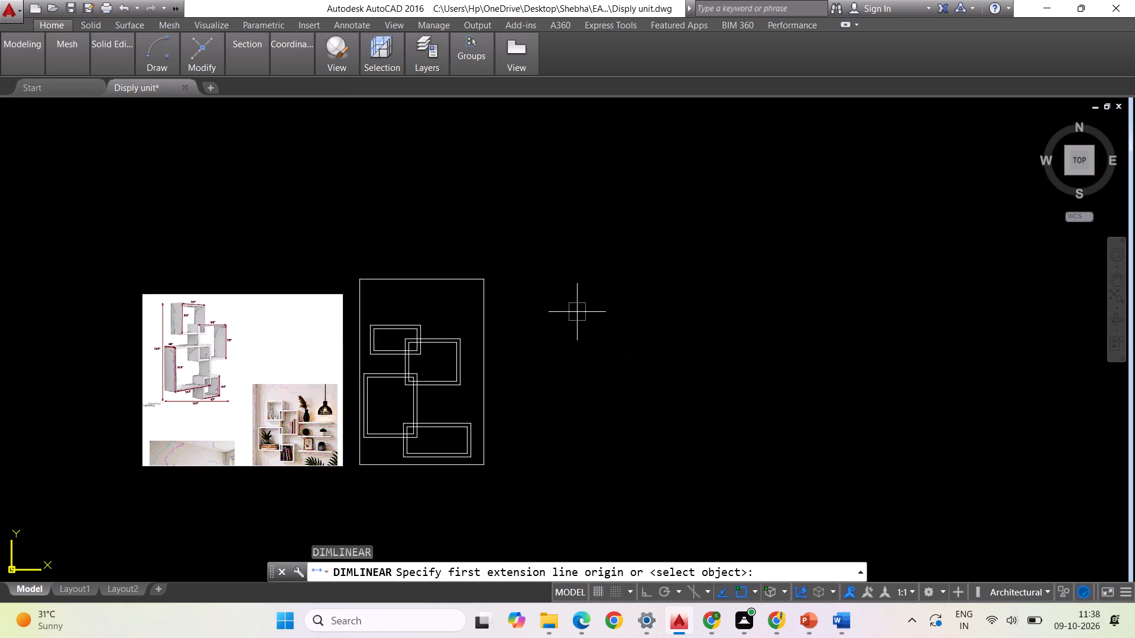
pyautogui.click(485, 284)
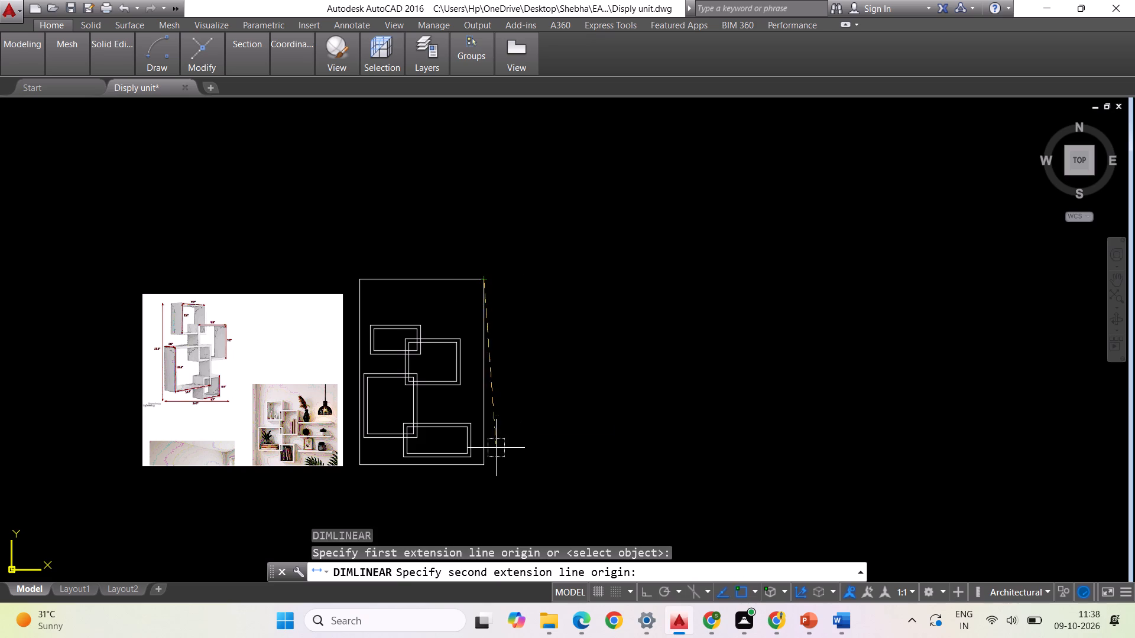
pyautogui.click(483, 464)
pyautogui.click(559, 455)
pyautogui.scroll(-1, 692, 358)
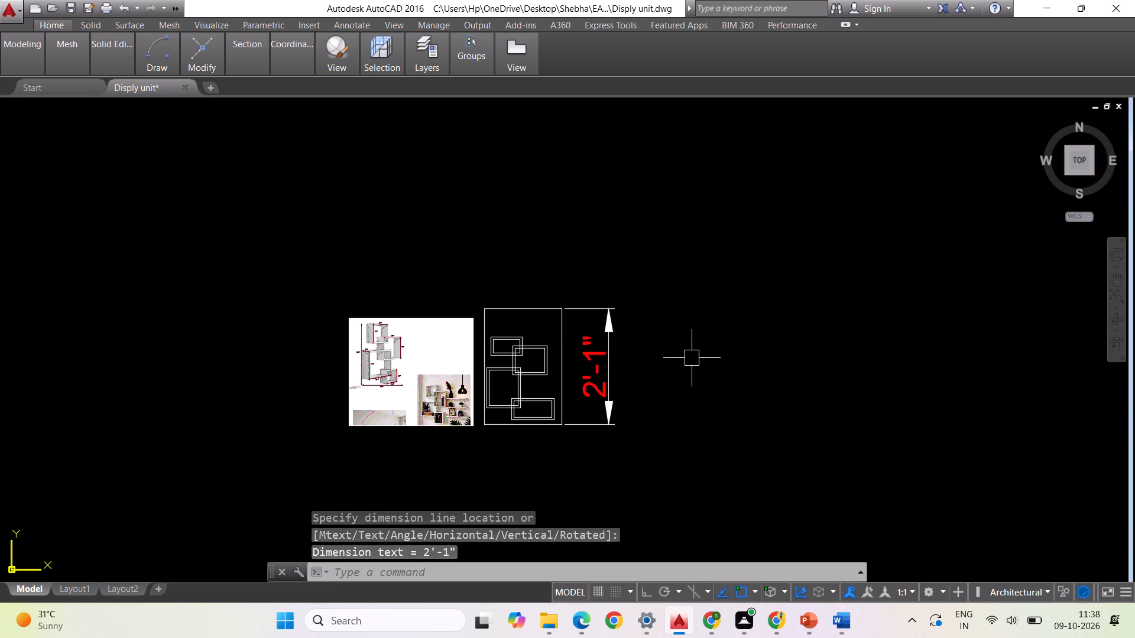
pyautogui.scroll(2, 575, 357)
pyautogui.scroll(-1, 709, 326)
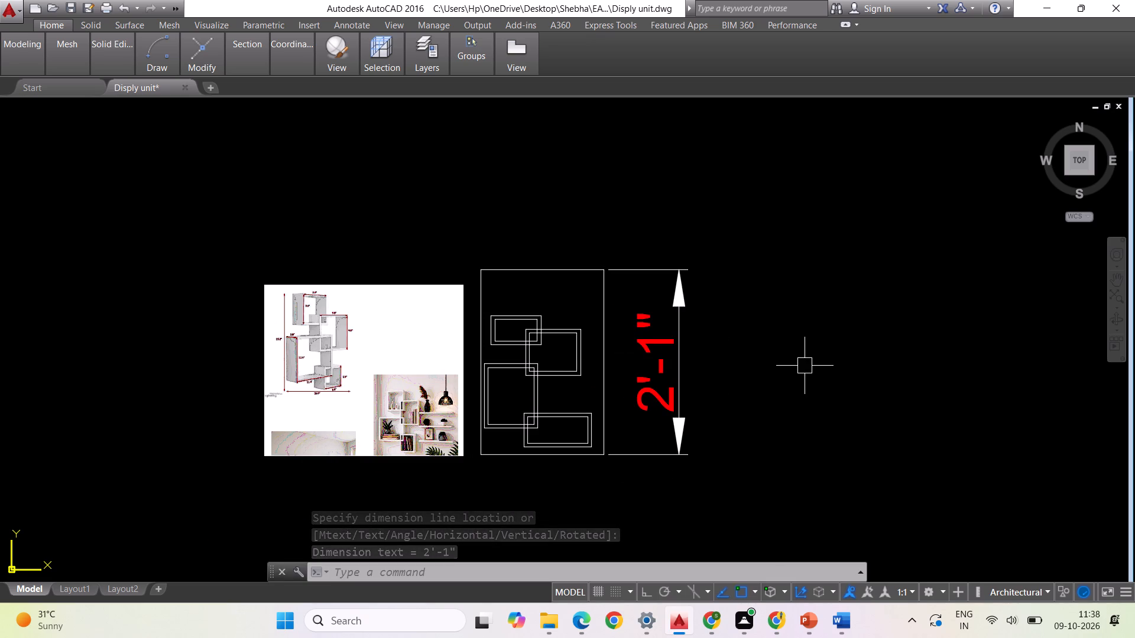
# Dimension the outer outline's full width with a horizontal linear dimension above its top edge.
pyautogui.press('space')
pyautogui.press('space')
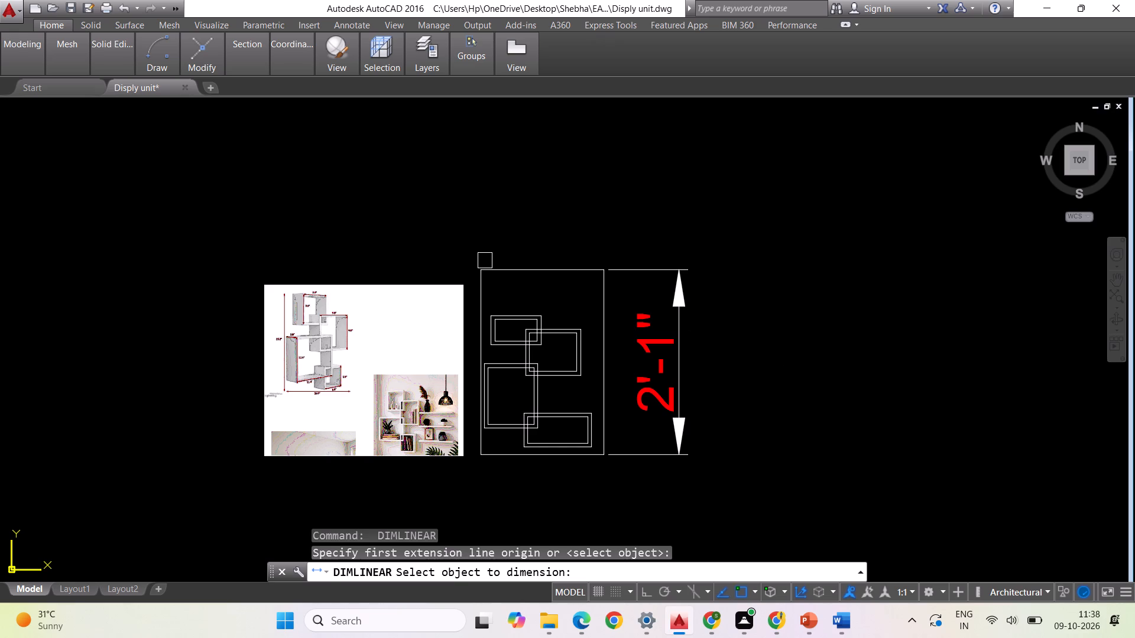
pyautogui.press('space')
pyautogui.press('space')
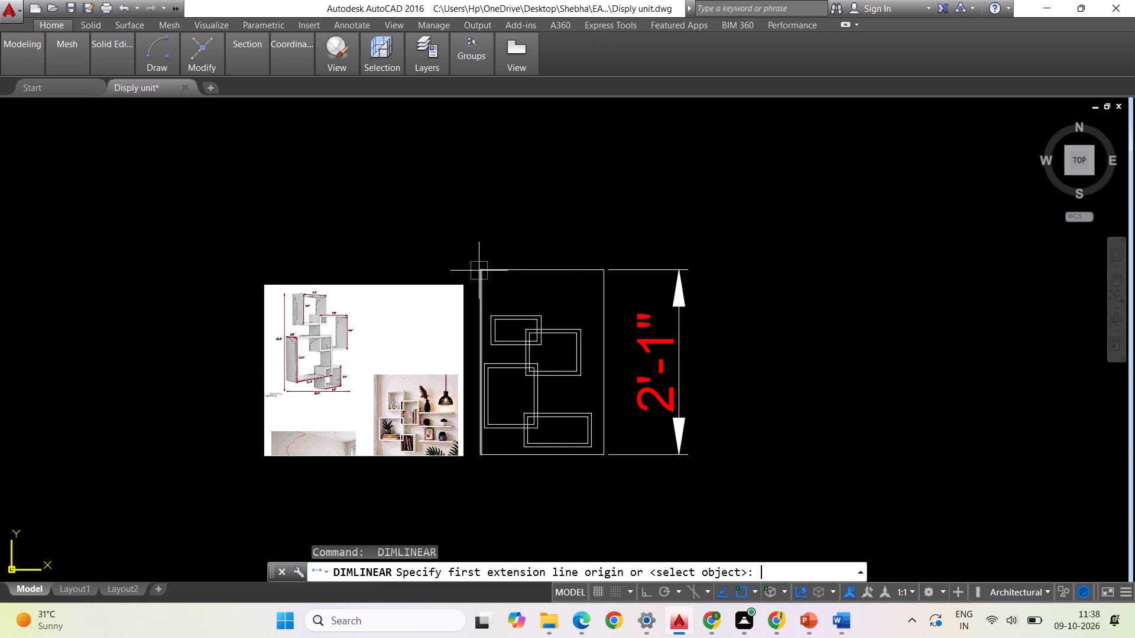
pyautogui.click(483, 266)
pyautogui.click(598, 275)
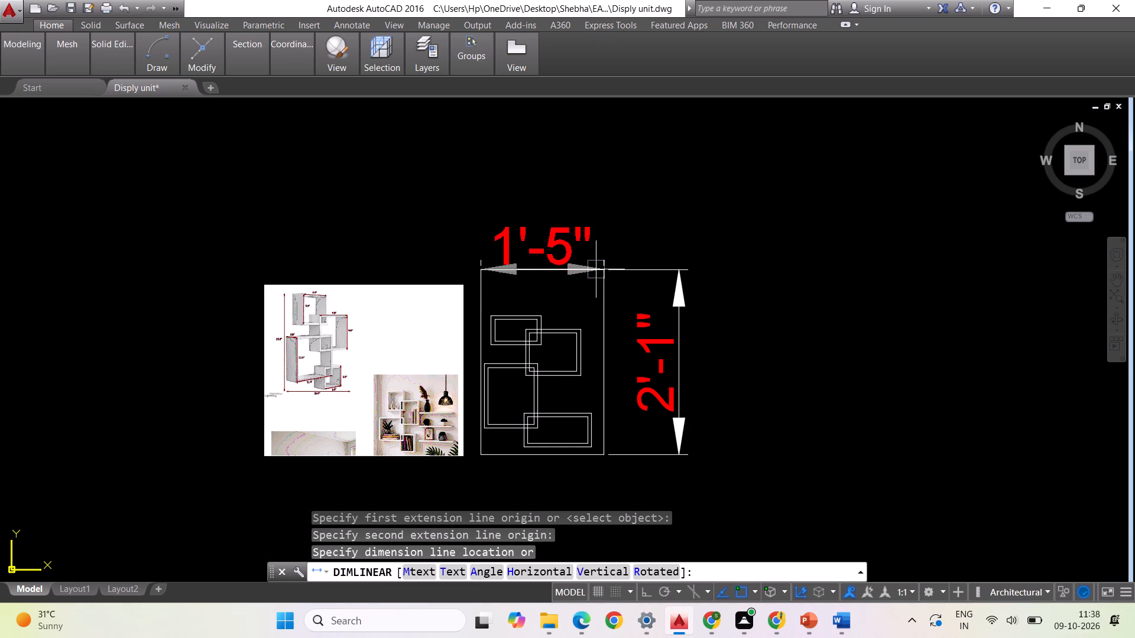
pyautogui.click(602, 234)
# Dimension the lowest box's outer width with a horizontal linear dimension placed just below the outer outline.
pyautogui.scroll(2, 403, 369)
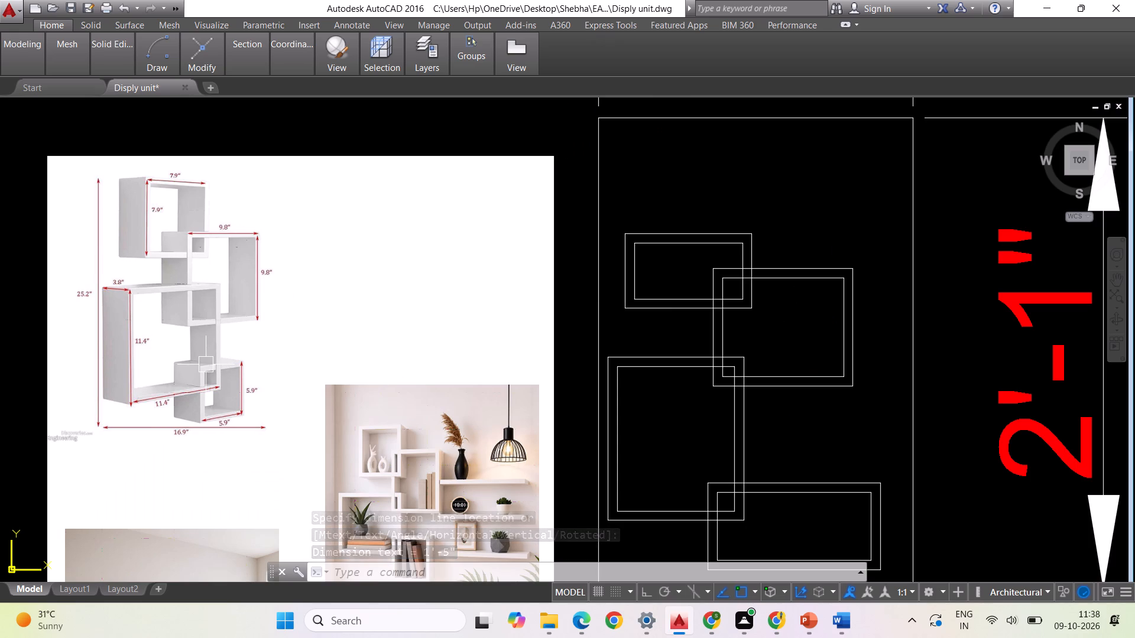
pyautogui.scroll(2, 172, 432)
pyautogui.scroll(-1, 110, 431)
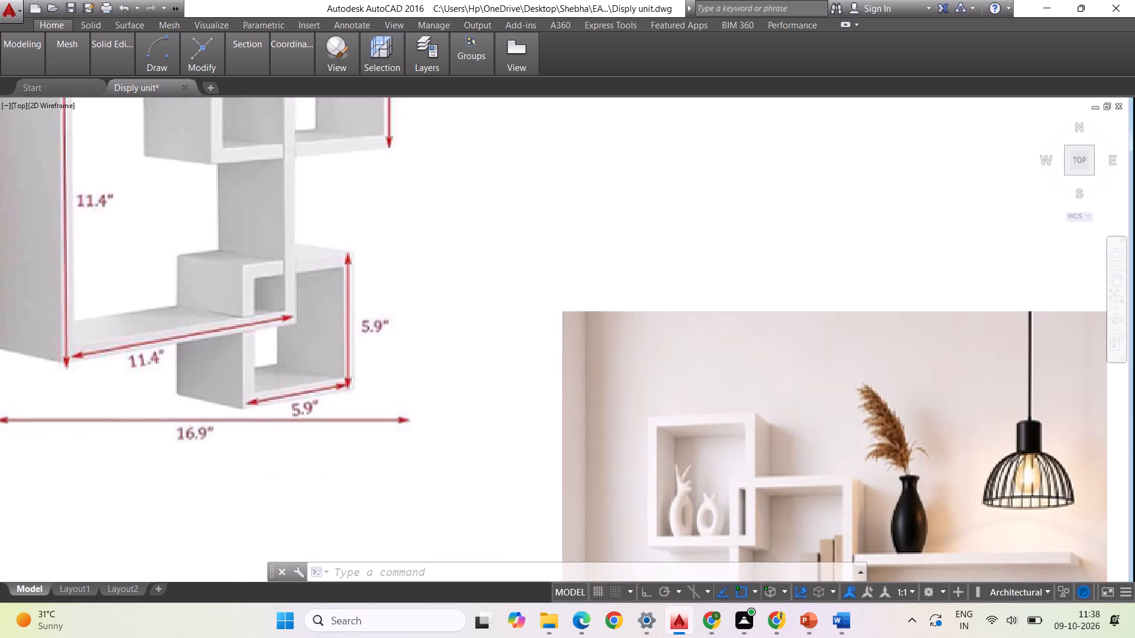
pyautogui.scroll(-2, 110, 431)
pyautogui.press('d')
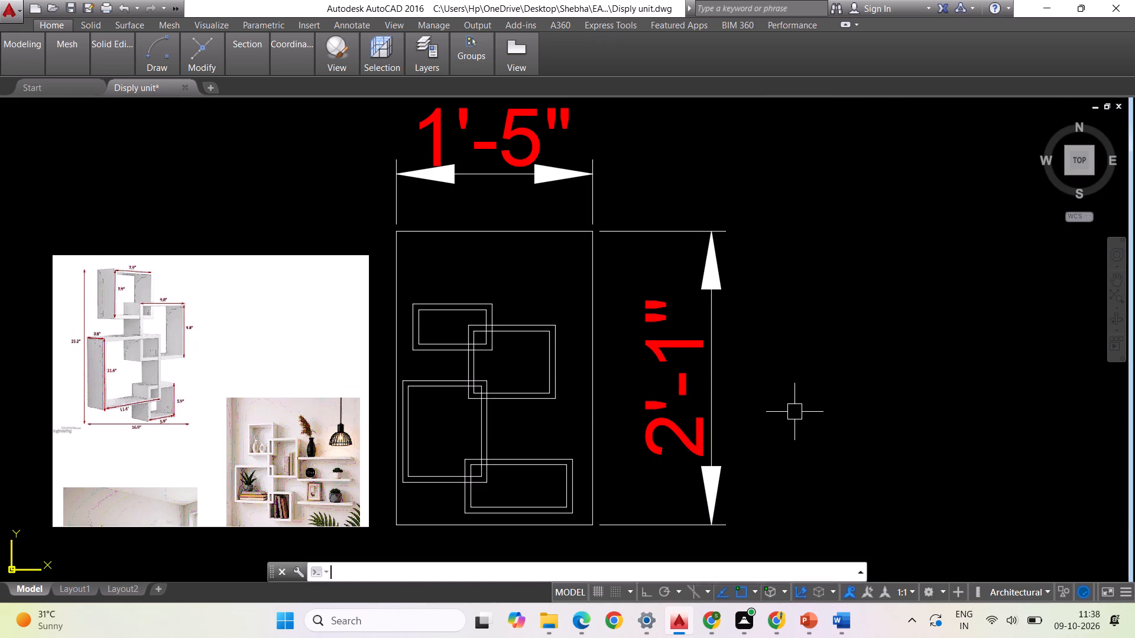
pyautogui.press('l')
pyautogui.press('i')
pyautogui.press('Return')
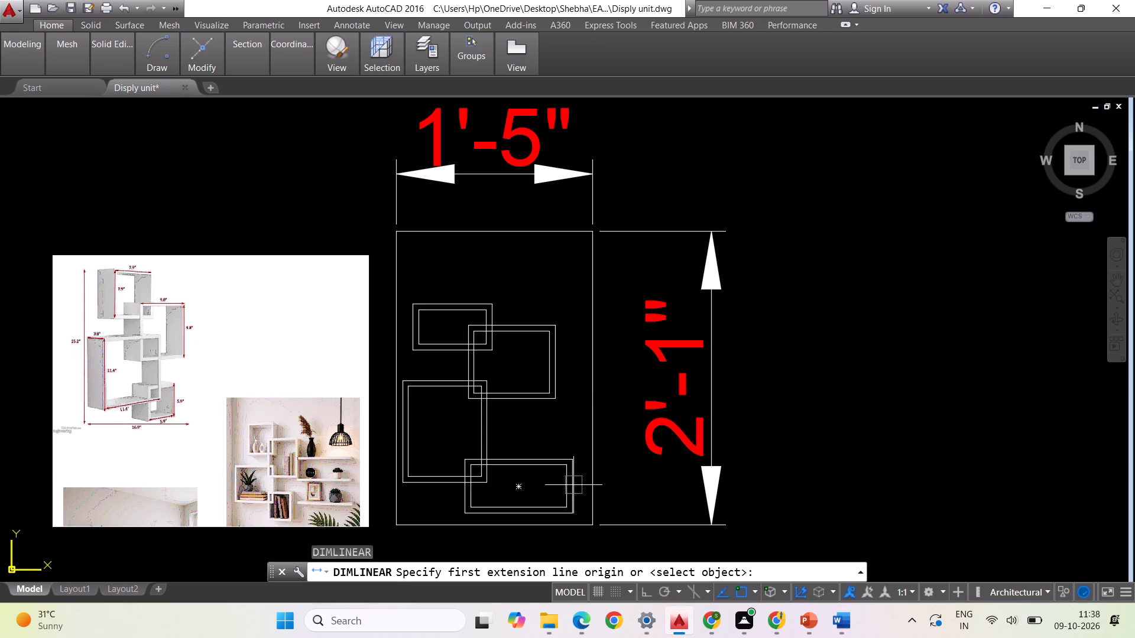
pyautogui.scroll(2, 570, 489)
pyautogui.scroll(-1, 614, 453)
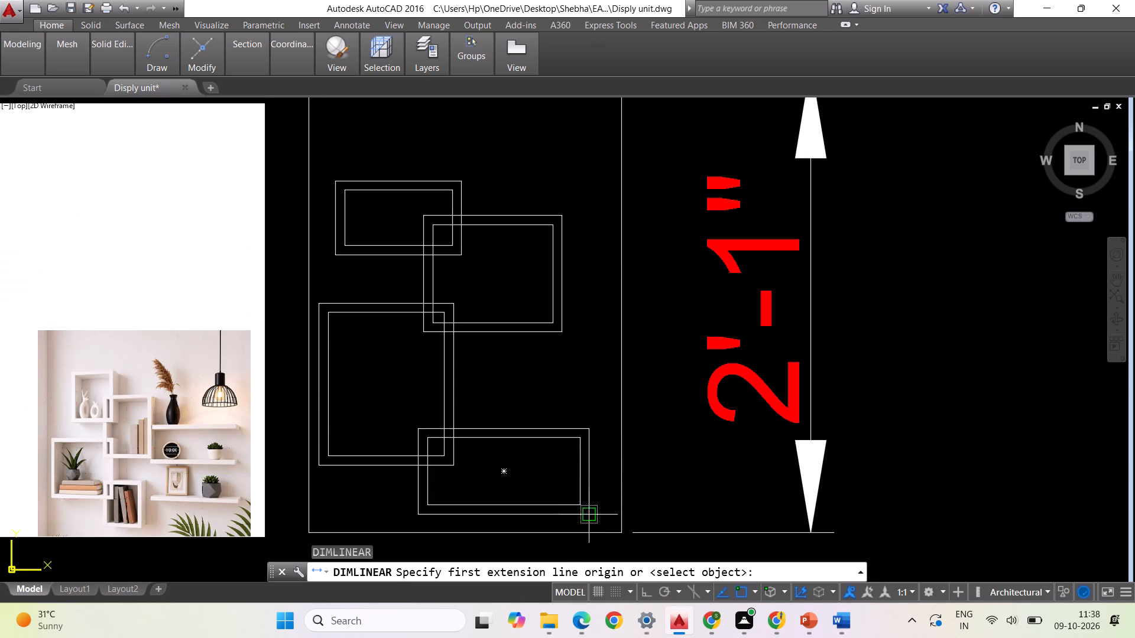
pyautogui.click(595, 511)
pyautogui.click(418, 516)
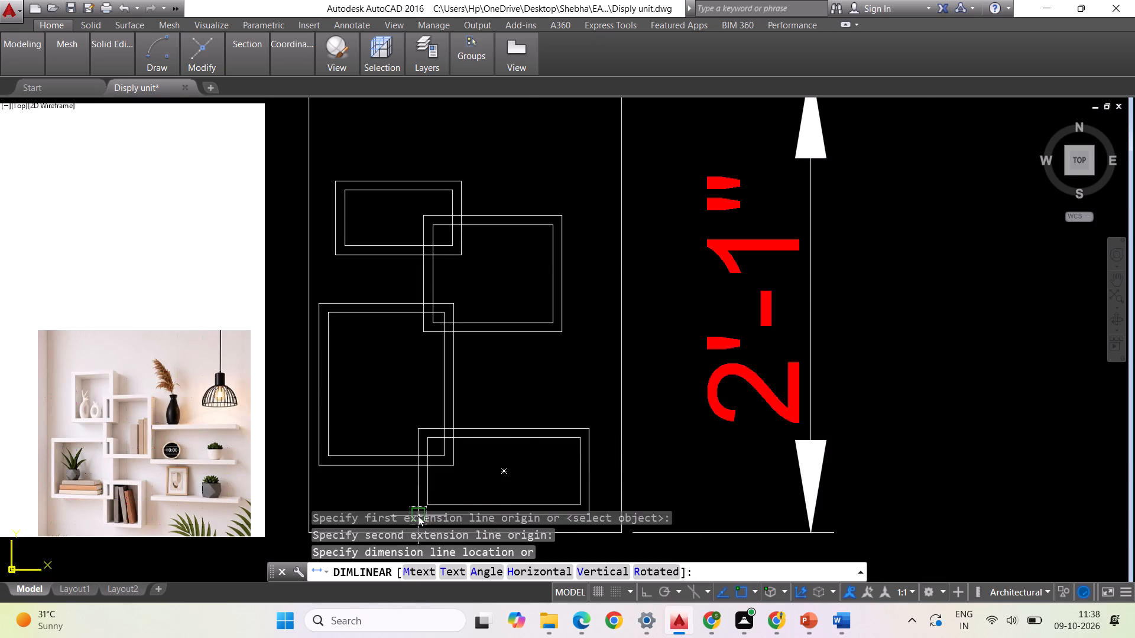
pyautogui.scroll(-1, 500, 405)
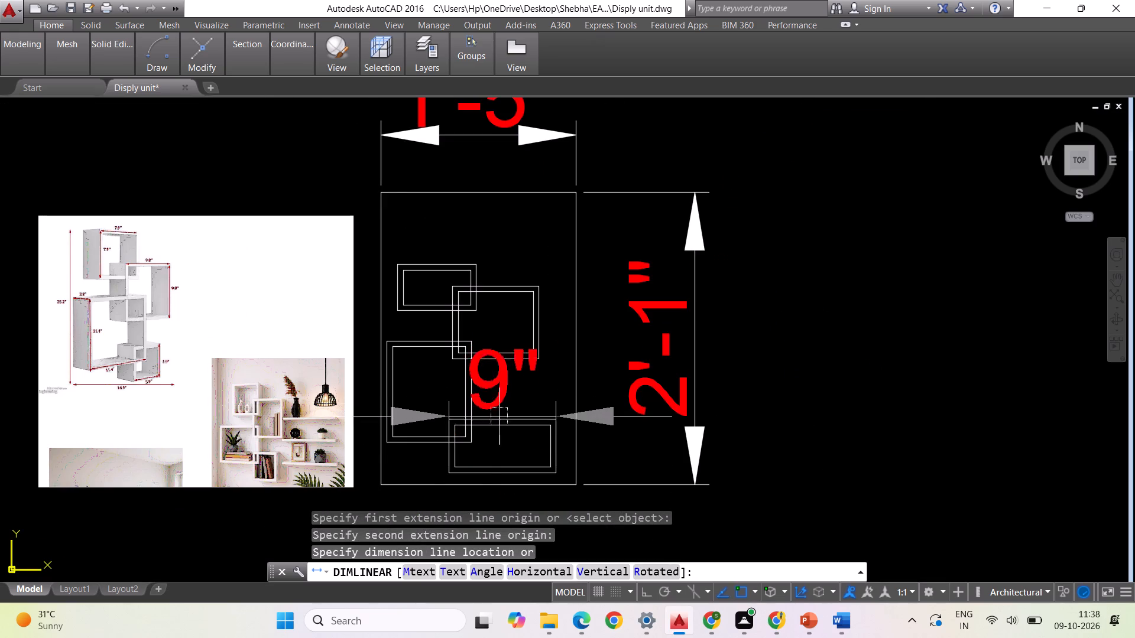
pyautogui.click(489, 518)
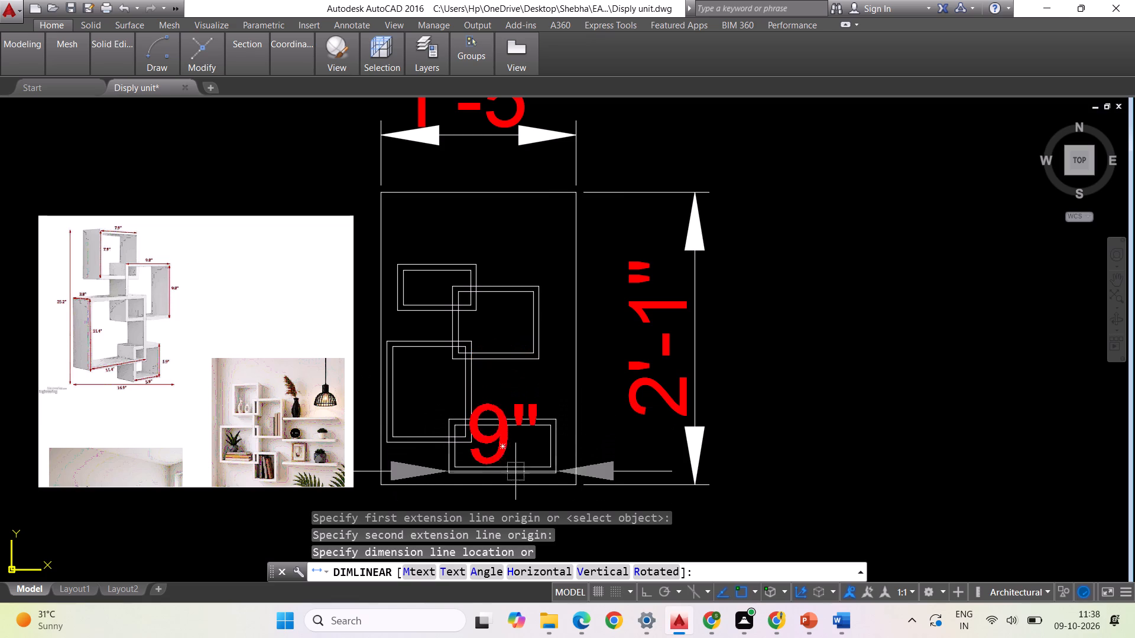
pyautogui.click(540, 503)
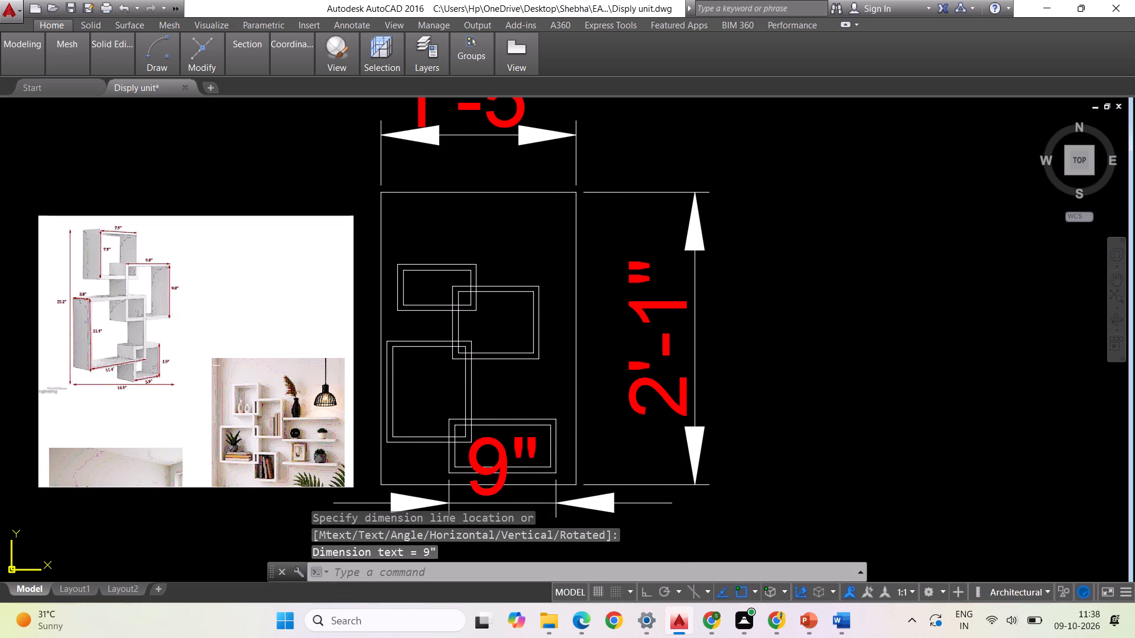
# Erase the entire drafted shelf unit beside the reference images, including the outer outline, all the boxes and their dimensions.
pyautogui.scroll(2, 143, 369)
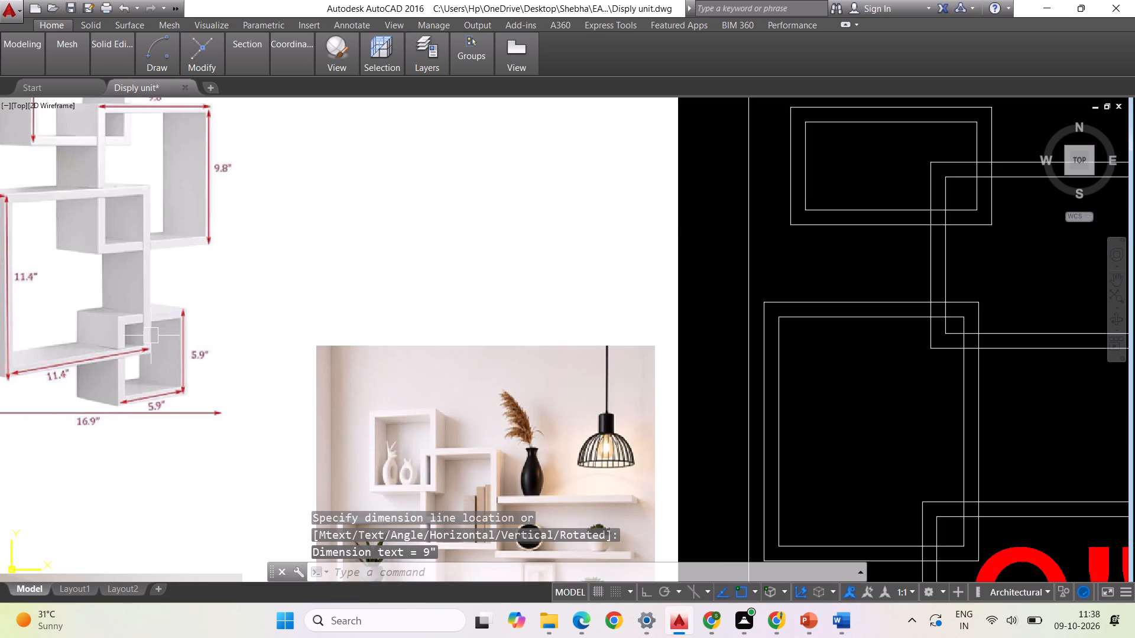
pyautogui.scroll(-2, 134, 302)
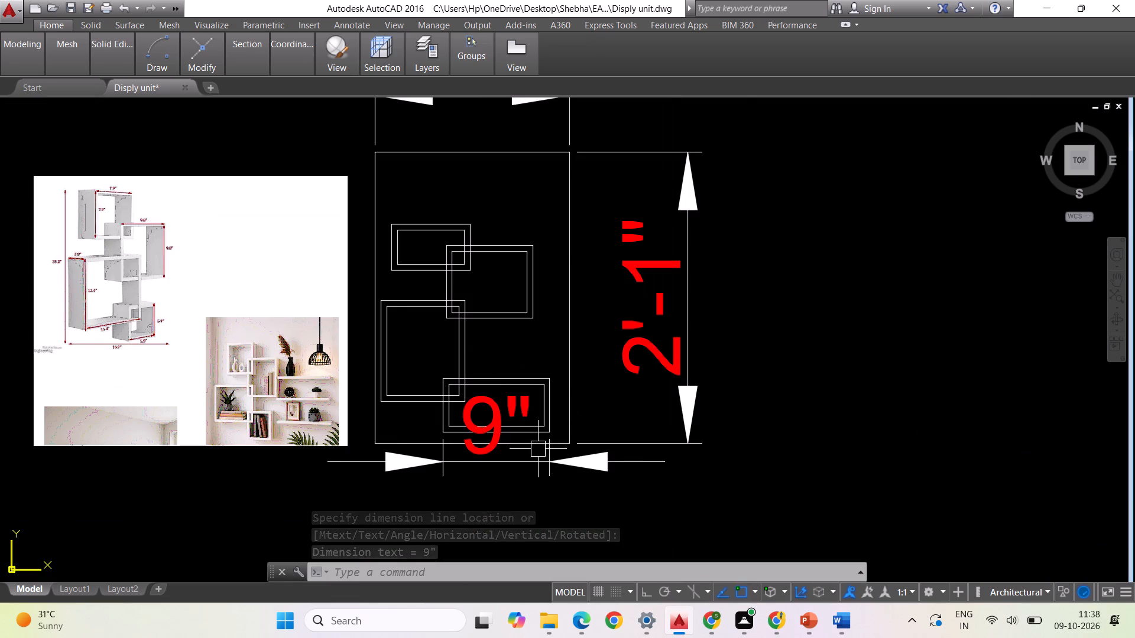
pyautogui.scroll(2, 174, 341)
pyautogui.scroll(-1, 174, 338)
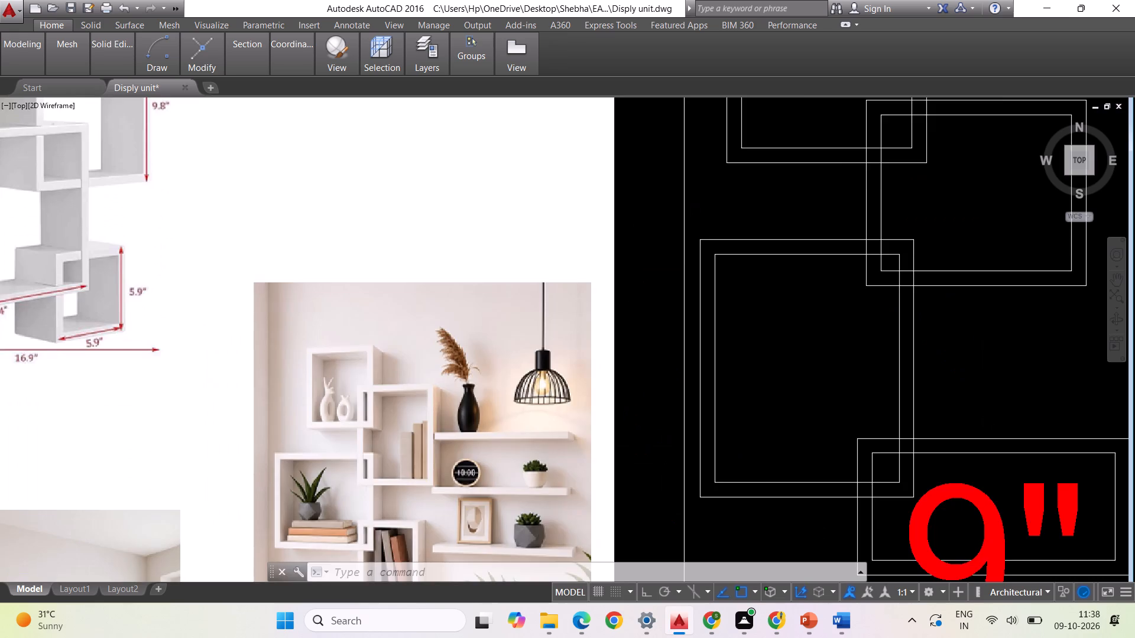
pyautogui.scroll(-1, 174, 334)
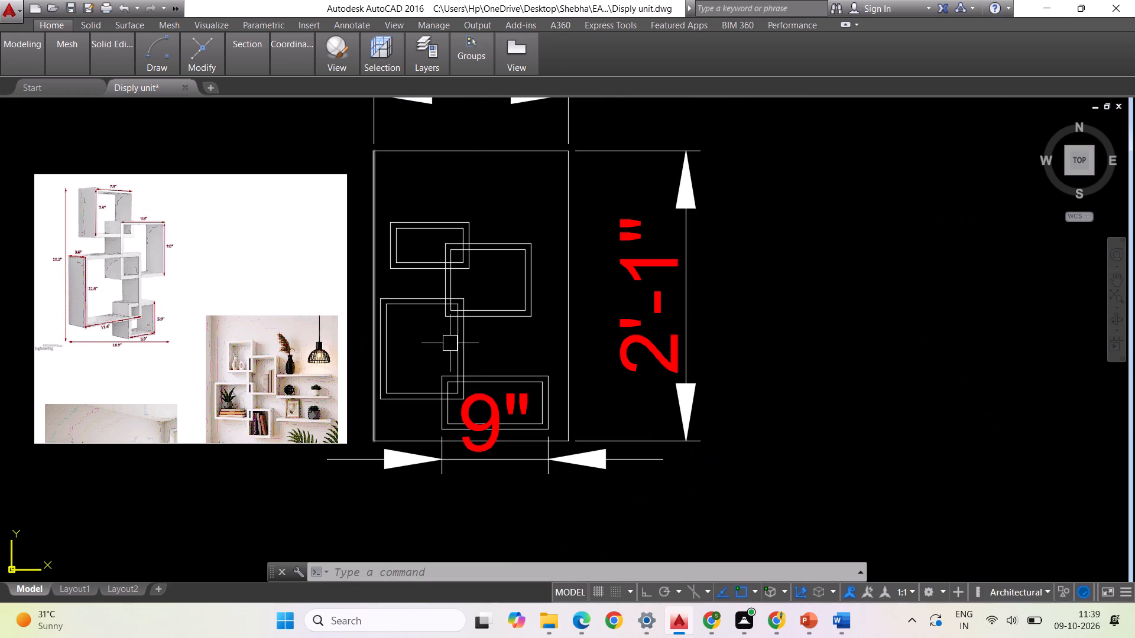
pyautogui.scroll(-1, 452, 344)
pyautogui.moveTo(680, 458); pyautogui.dragTo(662, 444)
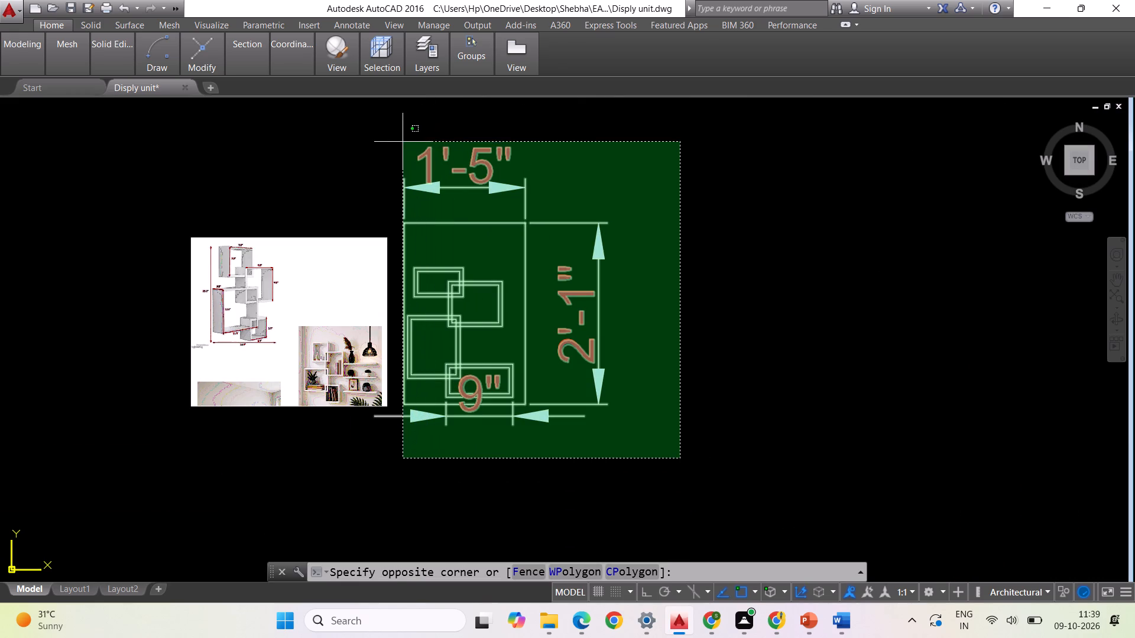
pyautogui.click(403, 142)
pyautogui.press('Delete')
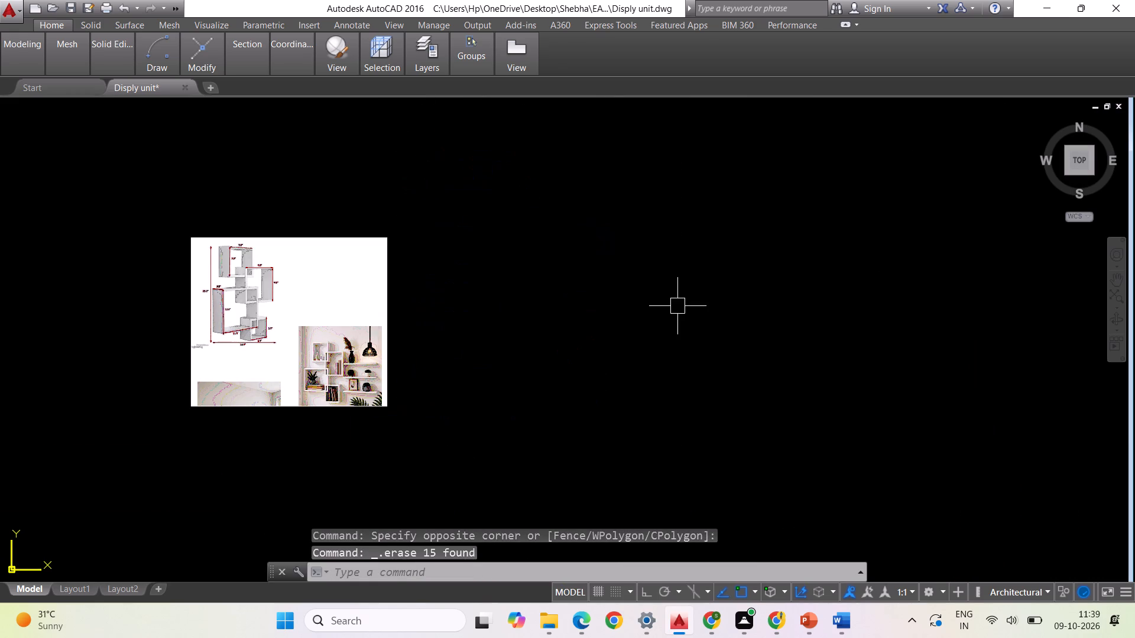
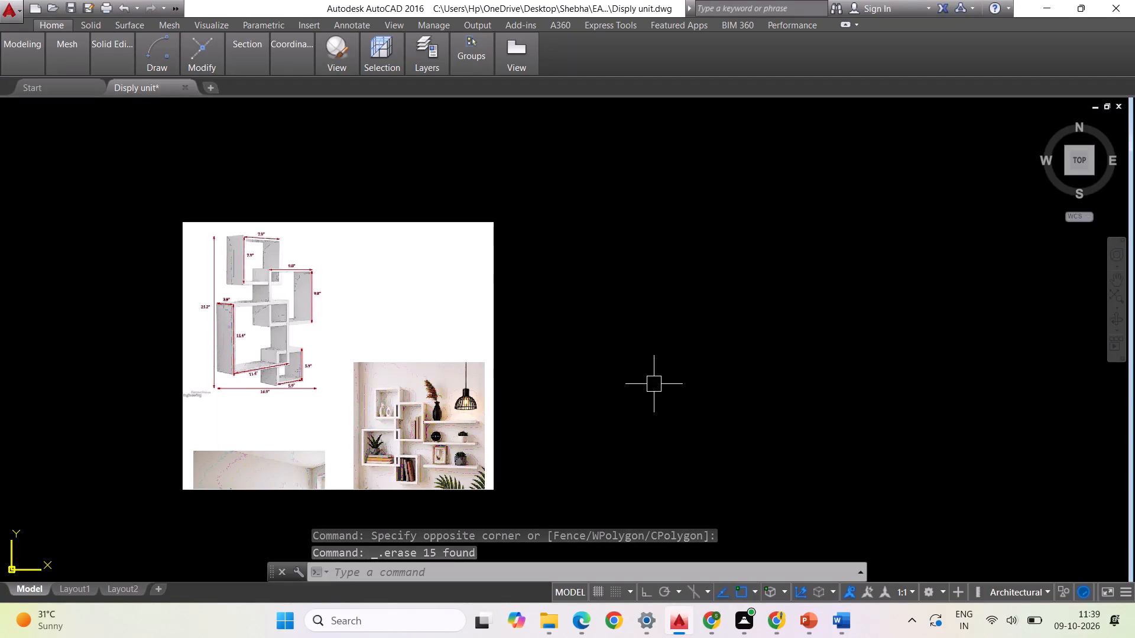
# Draw a horizontal construction line in the empty area just below the reference images.
pyautogui.write('xl')
pyautogui.press('Return')
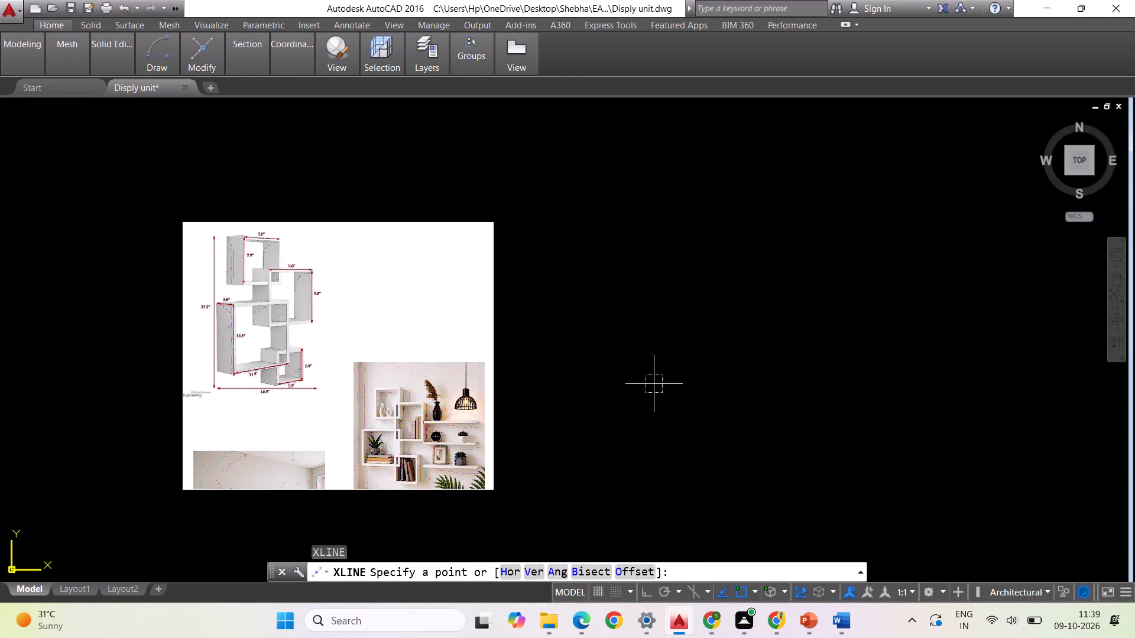
pyautogui.press('h')
pyautogui.press('Return')
pyautogui.scroll(-1, 453, 355)
pyautogui.scroll(2, 524, 484)
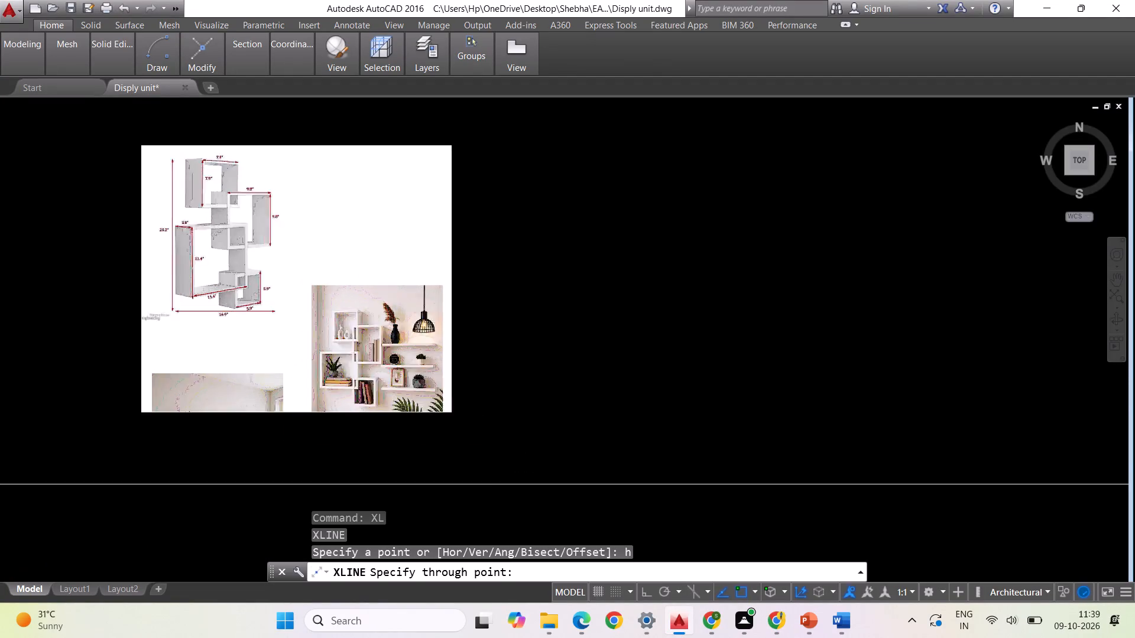
pyautogui.scroll(-1, 330, 442)
pyautogui.click(527, 422)
pyautogui.press('space')
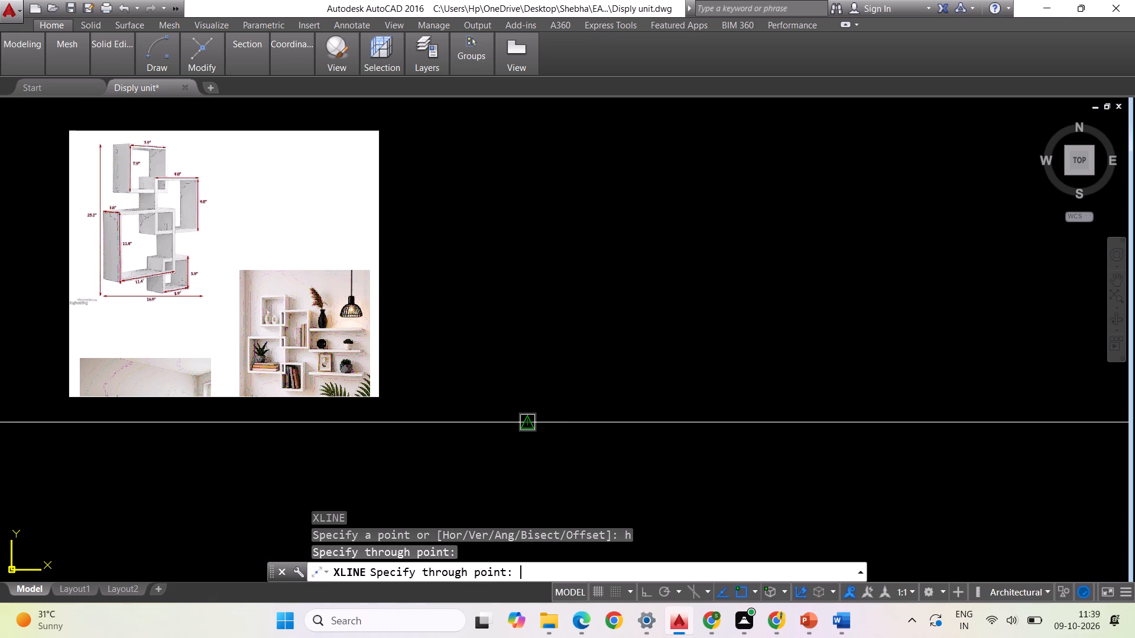
# Draw a vertical construction line just beside the reference images' right edge, crossing the horizontal construction line.
pyautogui.press('space')
pyautogui.write('v')
pyautogui.press('Return')
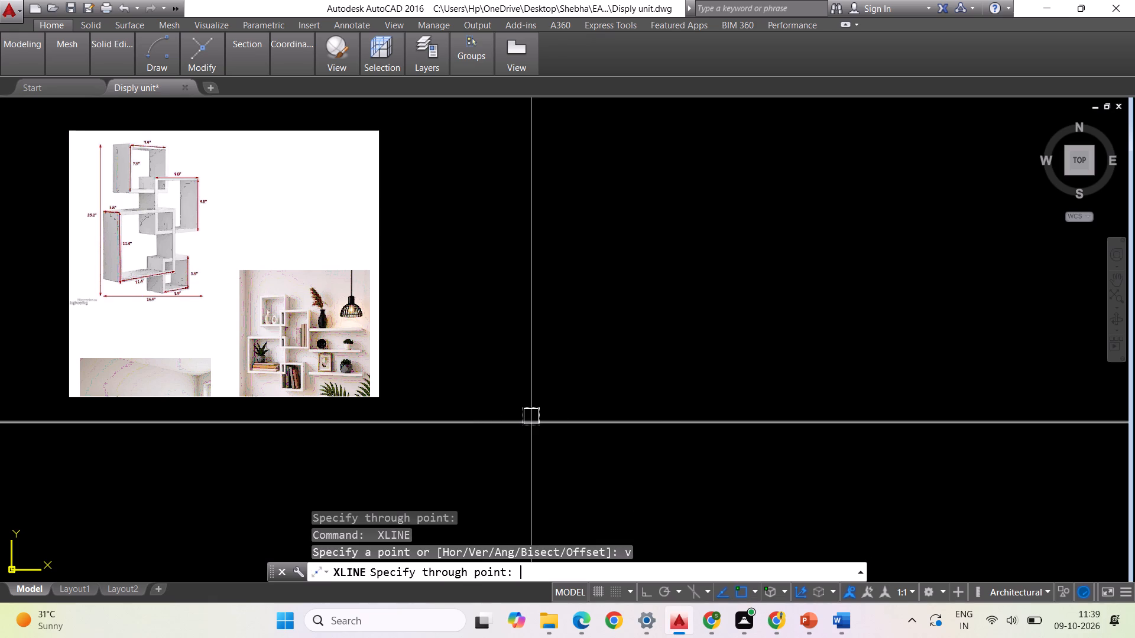
pyautogui.click(424, 393)
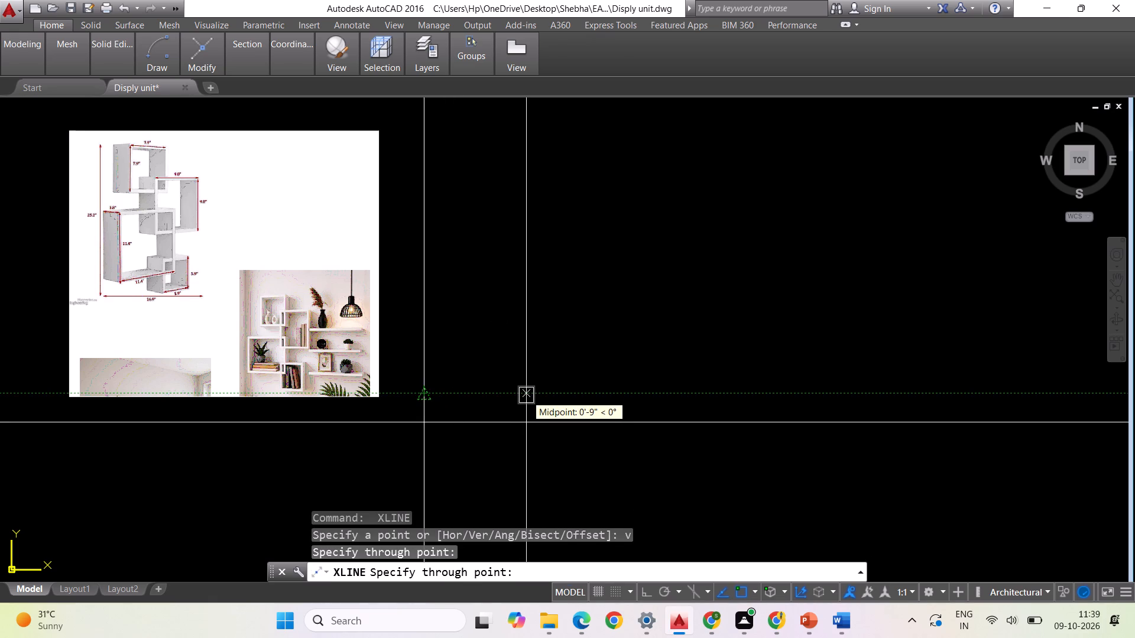
pyautogui.press('Escape')
# Offset the vertical construction line 16.9" to its right for the unit's overall width.
pyautogui.press('o')
pyautogui.press('Return')
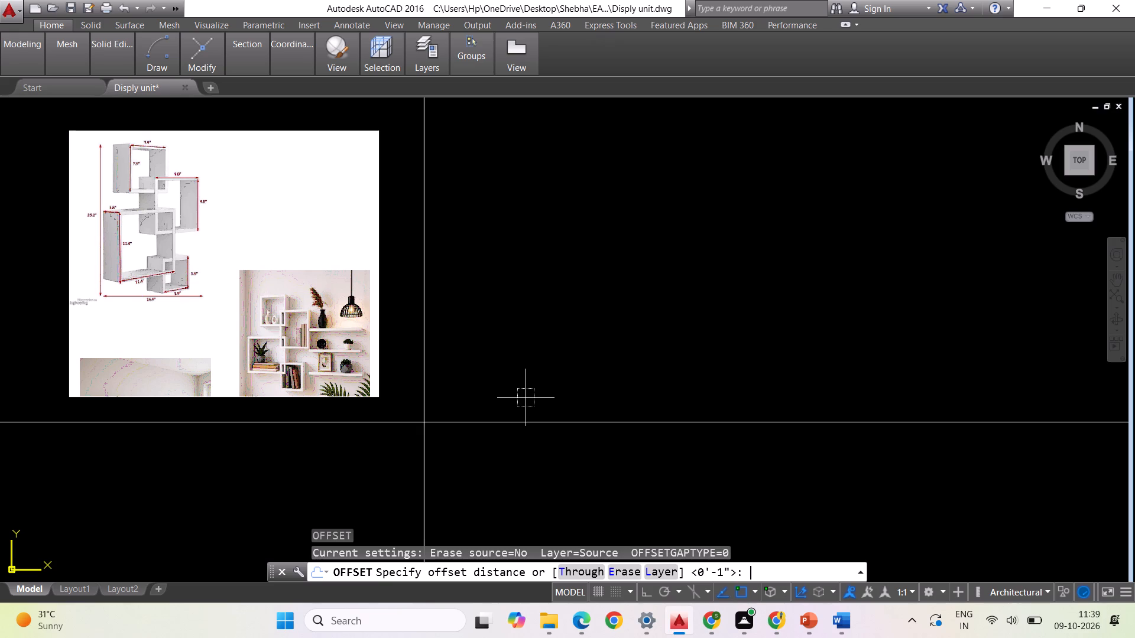
pyautogui.scroll(2, 121, 291)
pyautogui.scroll(-2, 121, 291)
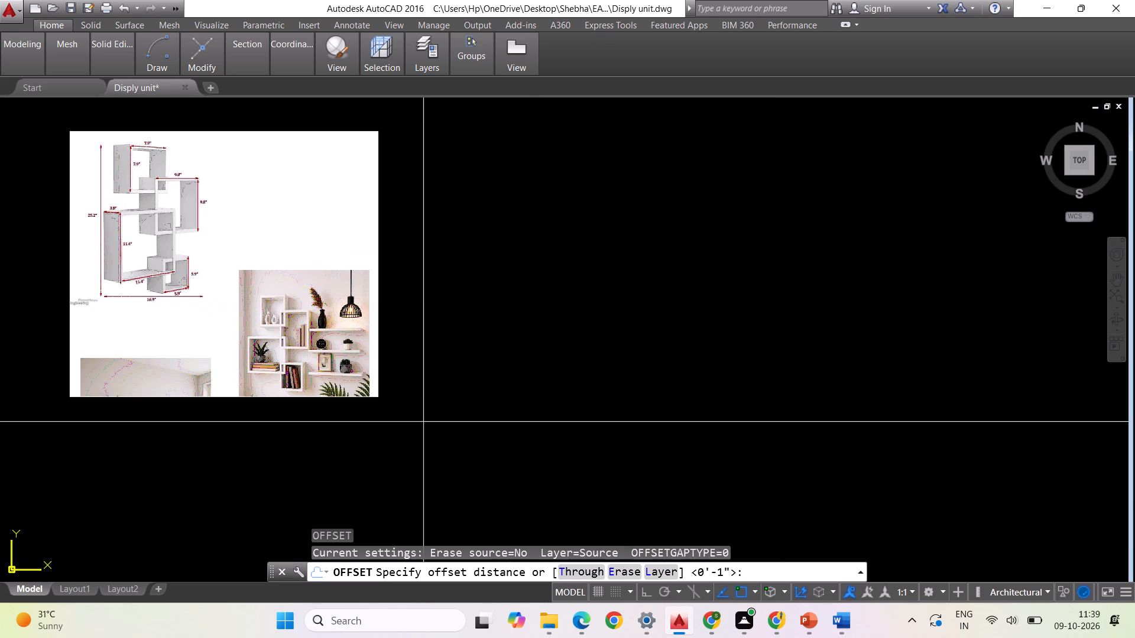
pyautogui.write('16')
pyautogui.write('.9"')
pyautogui.press('Return')
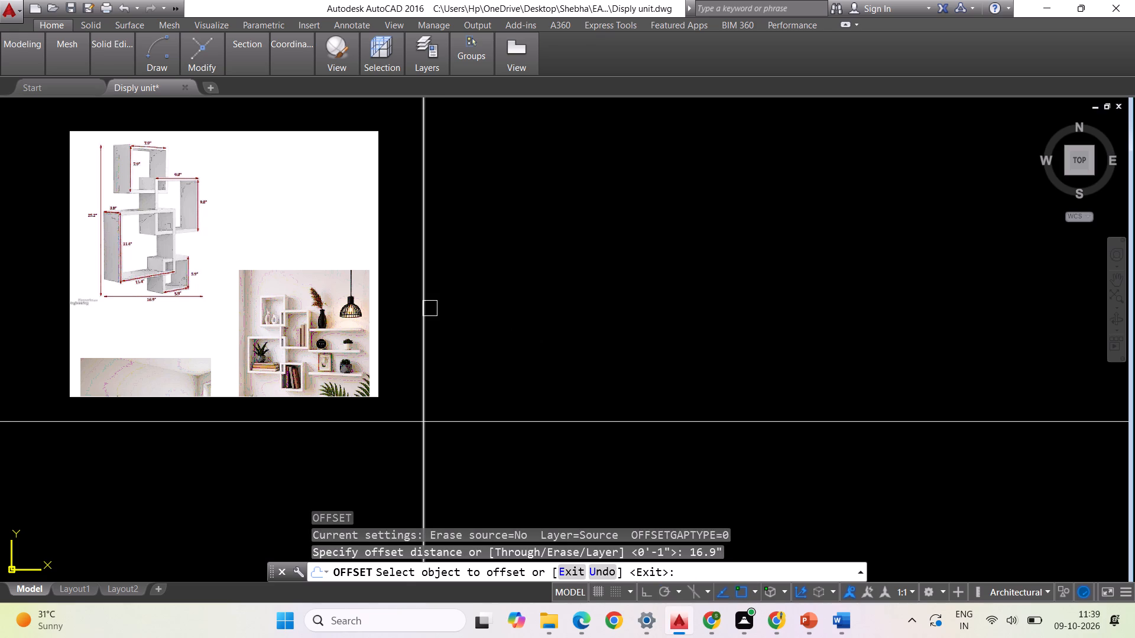
pyautogui.click(429, 308)
pyautogui.click(655, 307)
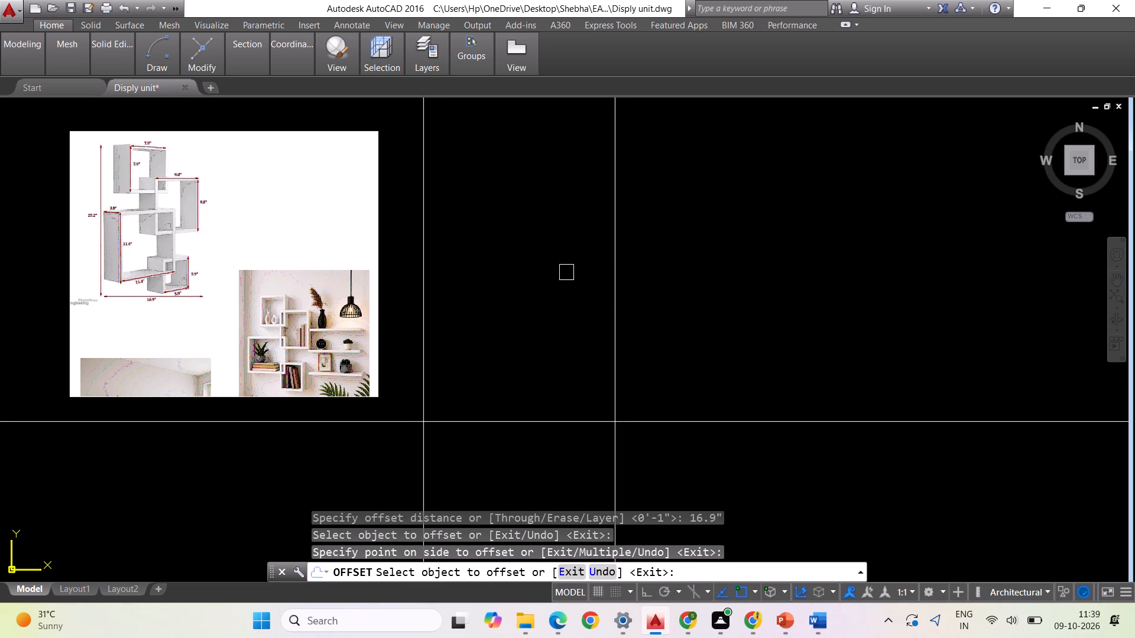
# Offset the horizontal construction line 25.2" upward for the unit's overall height.
pyautogui.scroll(2, 187, 294)
pyautogui.scroll(-2, 190, 292)
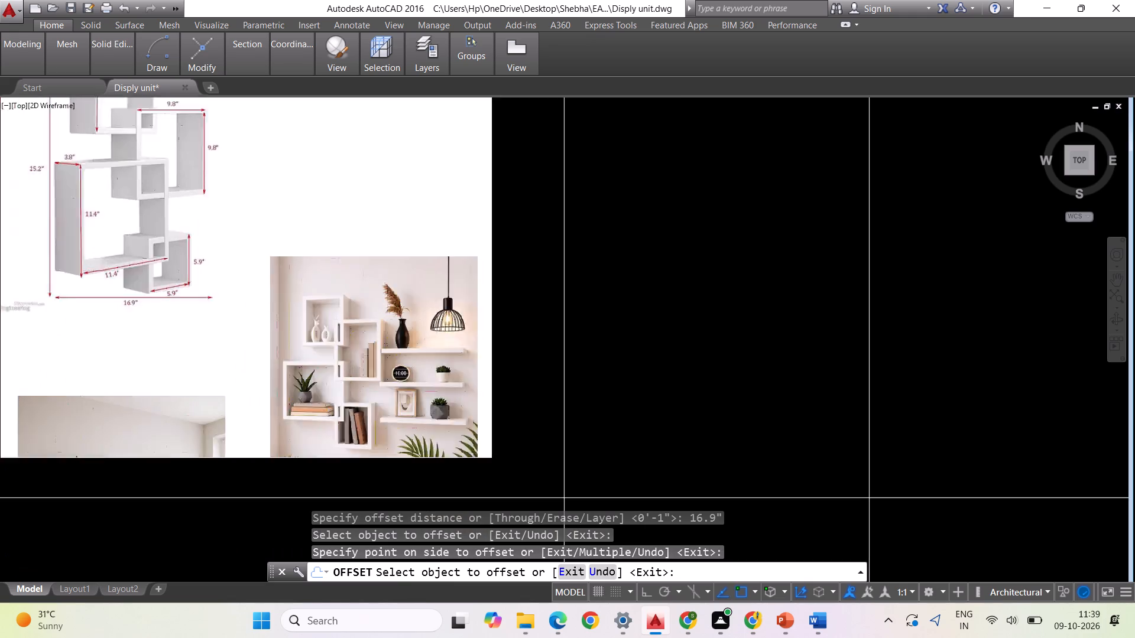
pyautogui.scroll(1, 156, 142)
pyautogui.scroll(-1, 278, 206)
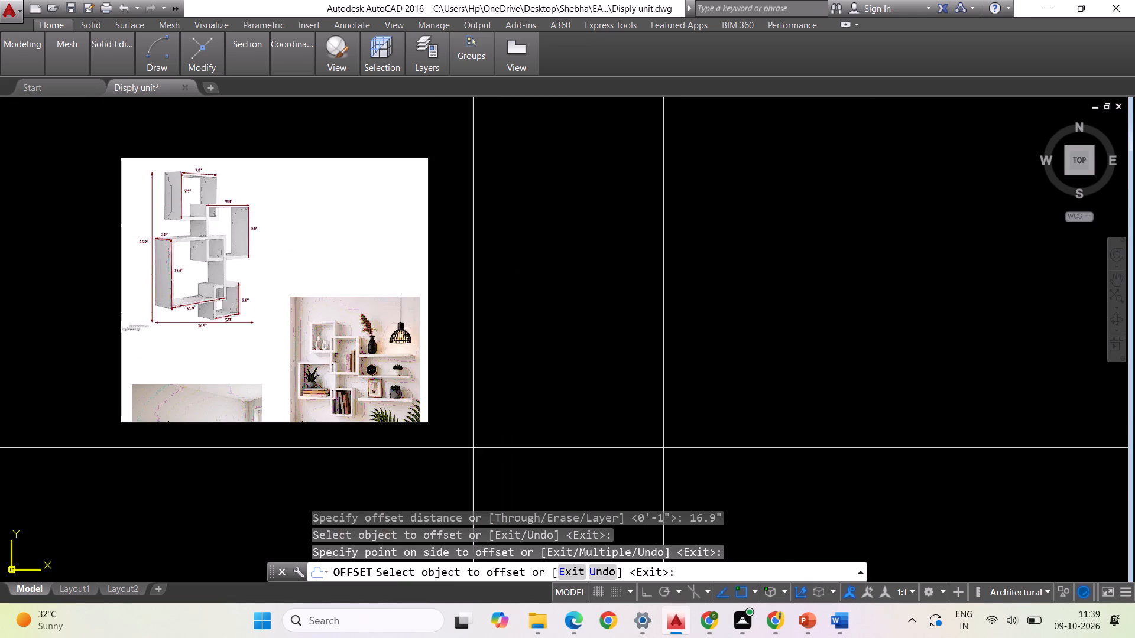
pyautogui.scroll(-2, 290, 266)
pyautogui.scroll(-1, 650, 309)
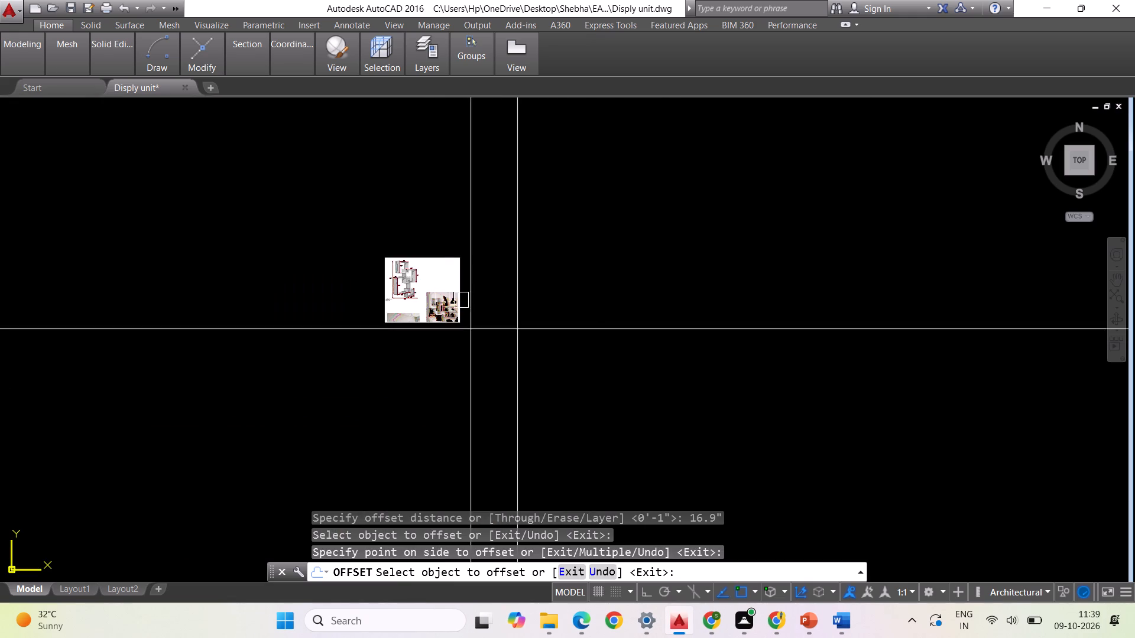
pyautogui.scroll(2, 442, 295)
pyautogui.scroll(1, 518, 307)
pyautogui.scroll(-2, 469, 298)
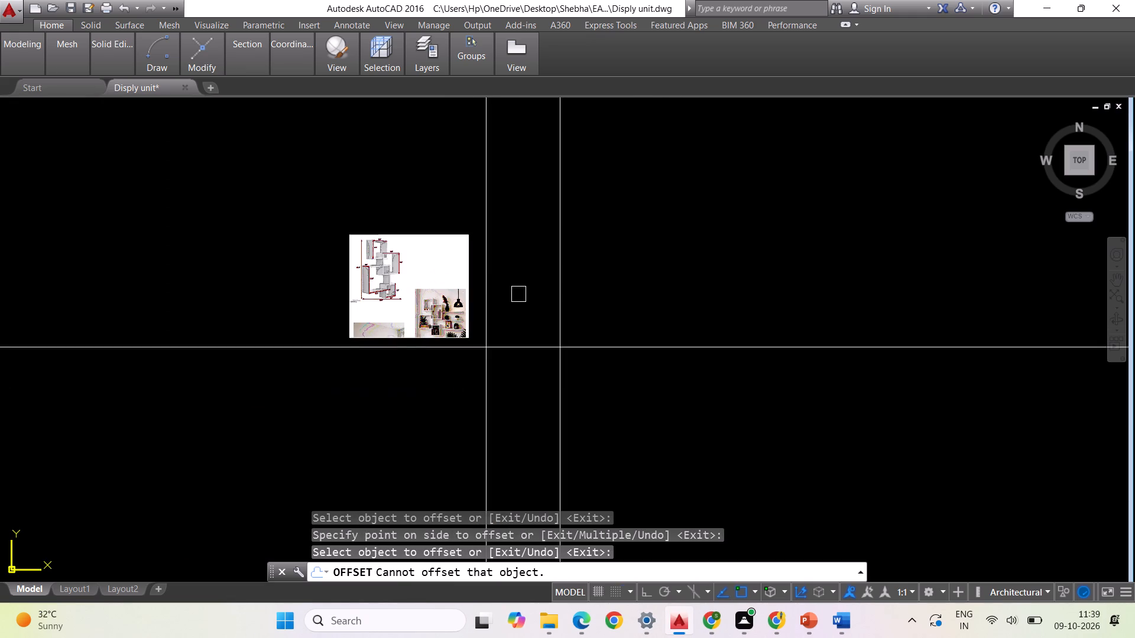
pyautogui.scroll(1, 520, 291)
pyautogui.press('Escape')
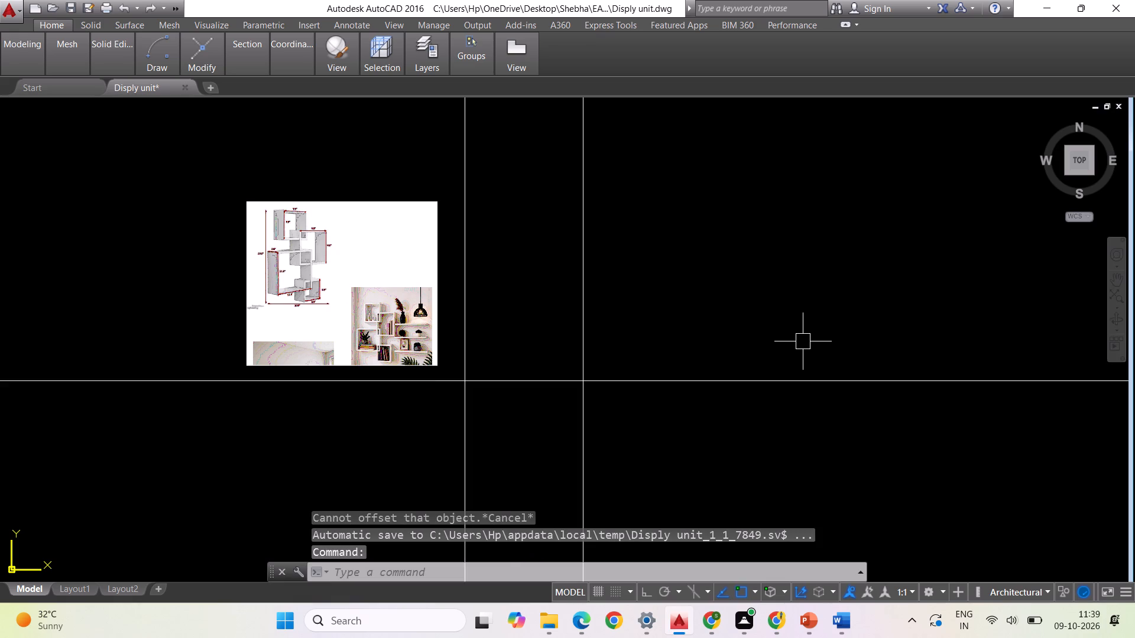
pyautogui.press('Escape')
pyautogui.press('o')
pyautogui.press('Return')
pyautogui.write('25.2"')
pyautogui.press('Return')
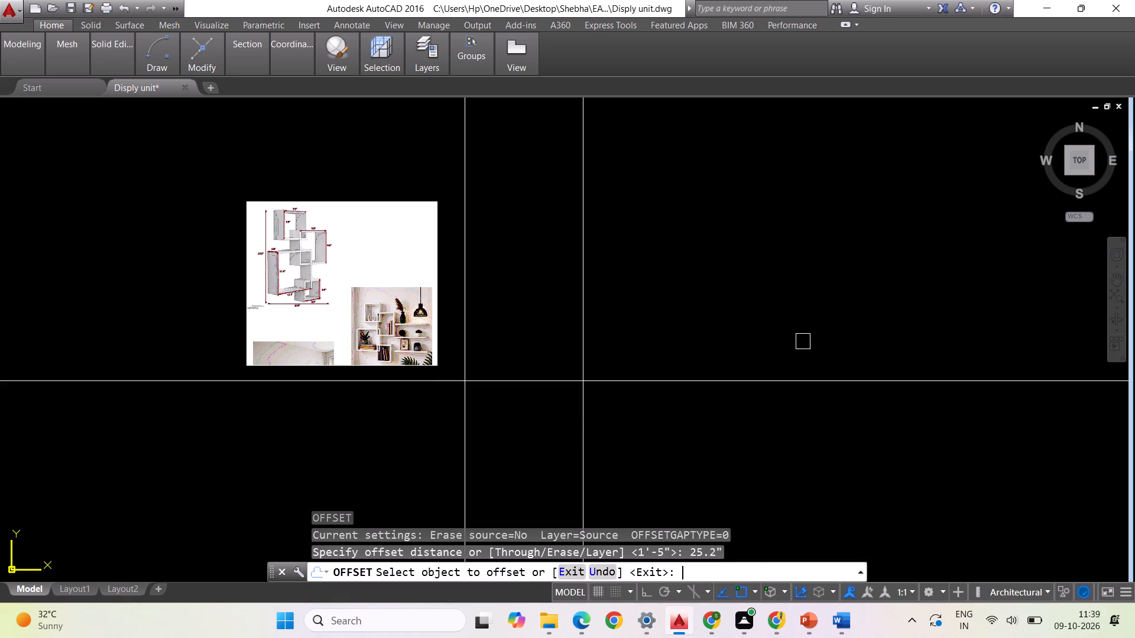
pyautogui.click(534, 383)
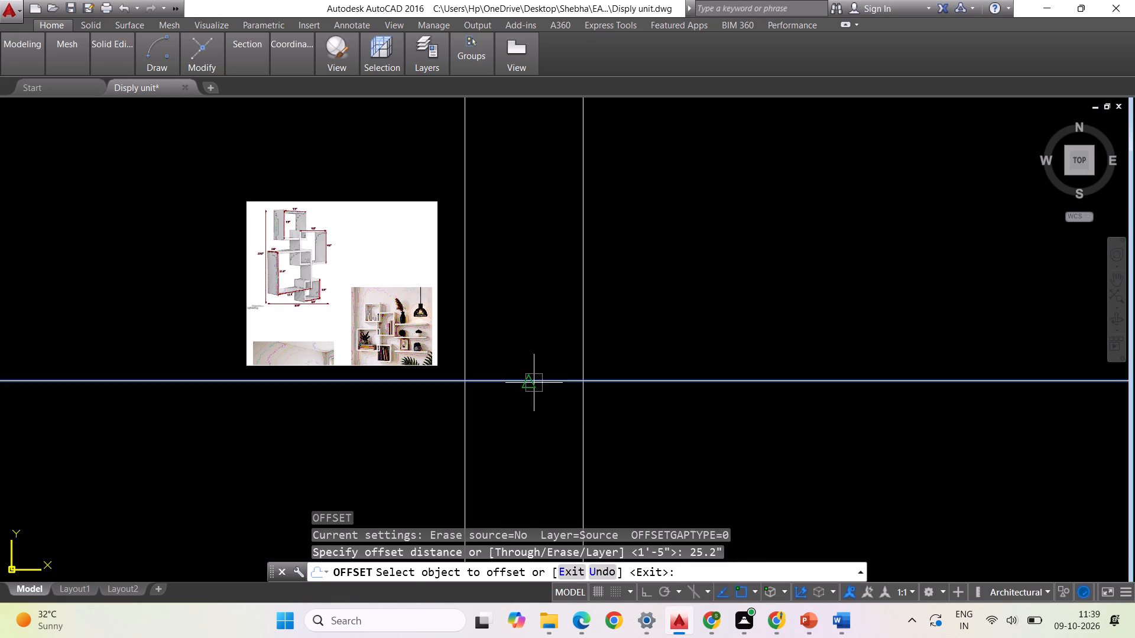
pyautogui.click(547, 222)
pyautogui.press('Escape')
pyautogui.press('Escape')
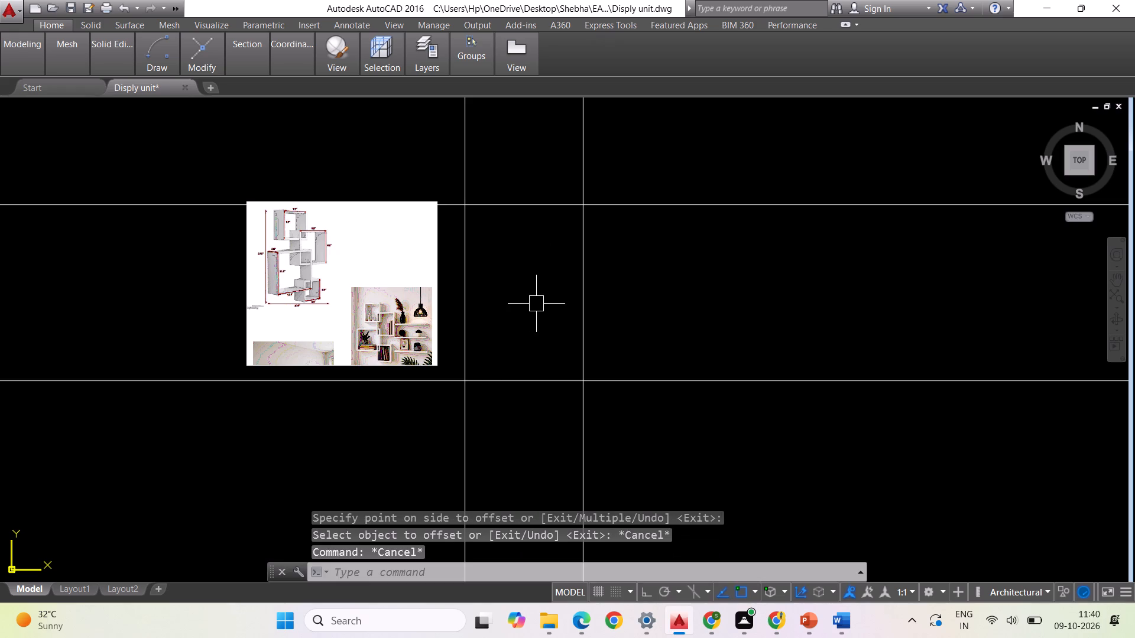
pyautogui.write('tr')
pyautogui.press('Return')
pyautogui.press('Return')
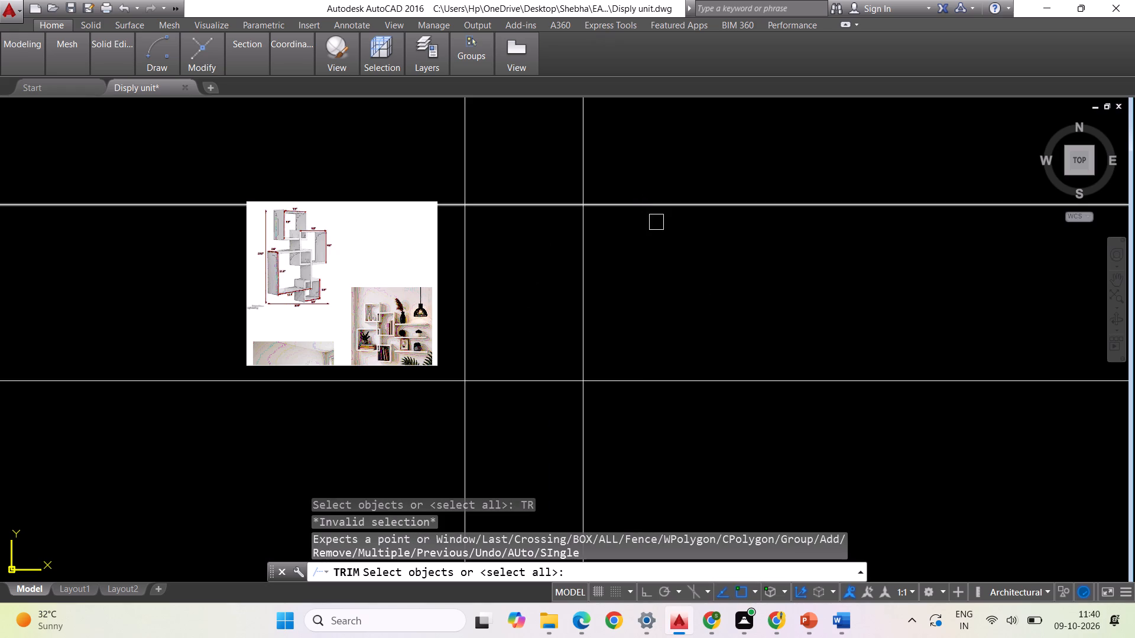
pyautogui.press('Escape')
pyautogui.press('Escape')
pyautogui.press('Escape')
# Trim both horizontal construction lines back to the two vertical lines and erase the leftover piece left of the reference images.
pyautogui.press('t')
pyautogui.press('r')
pyautogui.press('Return')
pyautogui.press('Return')
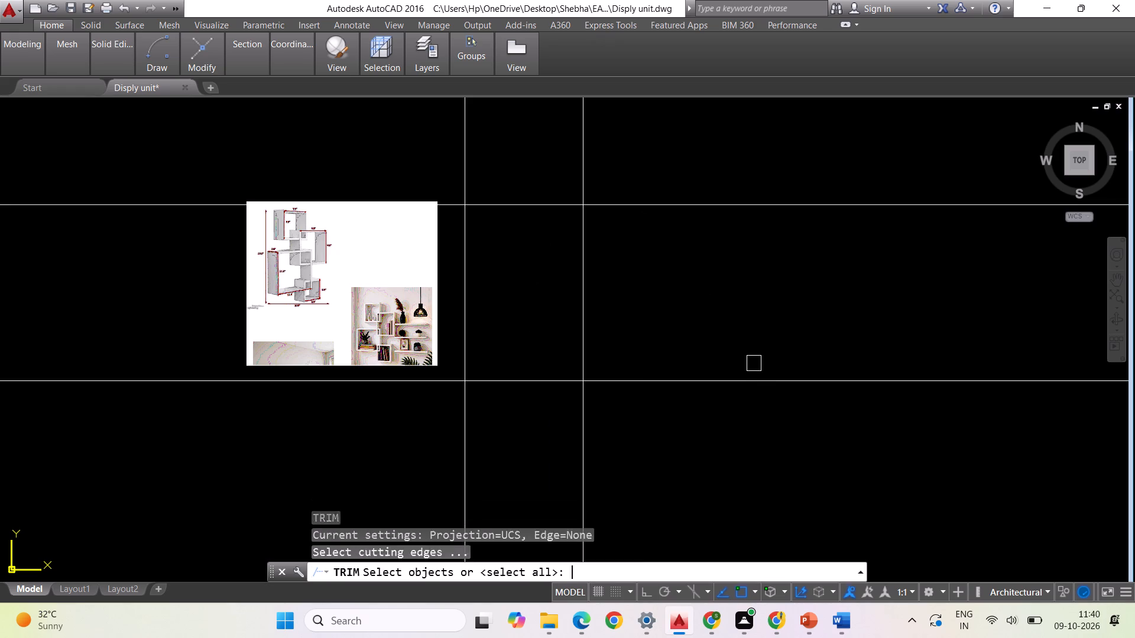
pyautogui.click(676, 204)
pyautogui.click(728, 383)
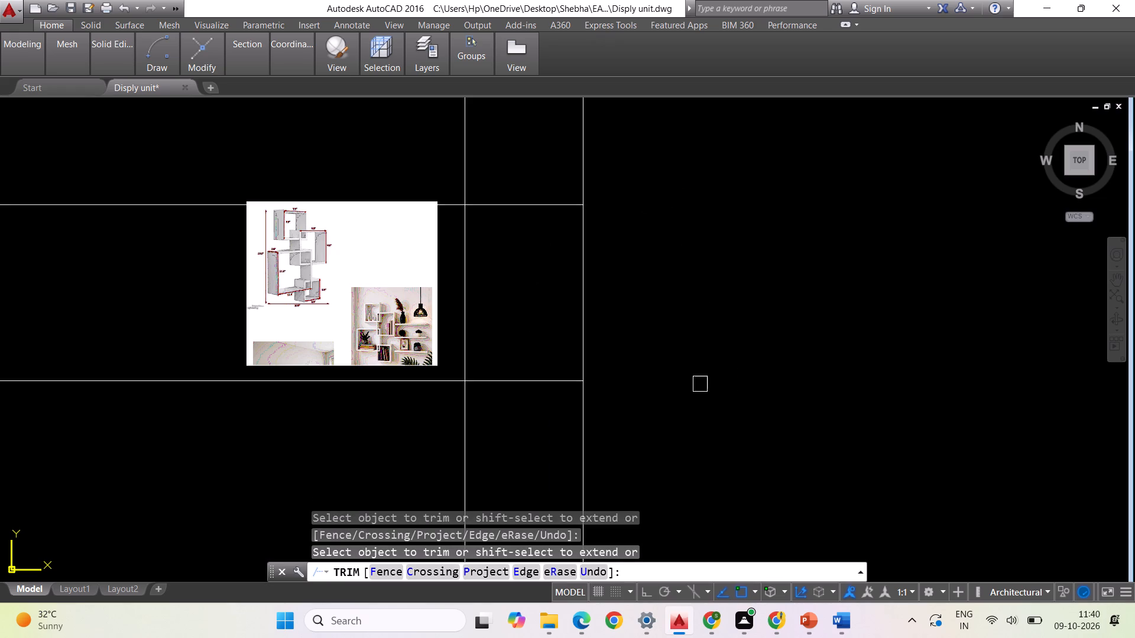
pyautogui.click(420, 386)
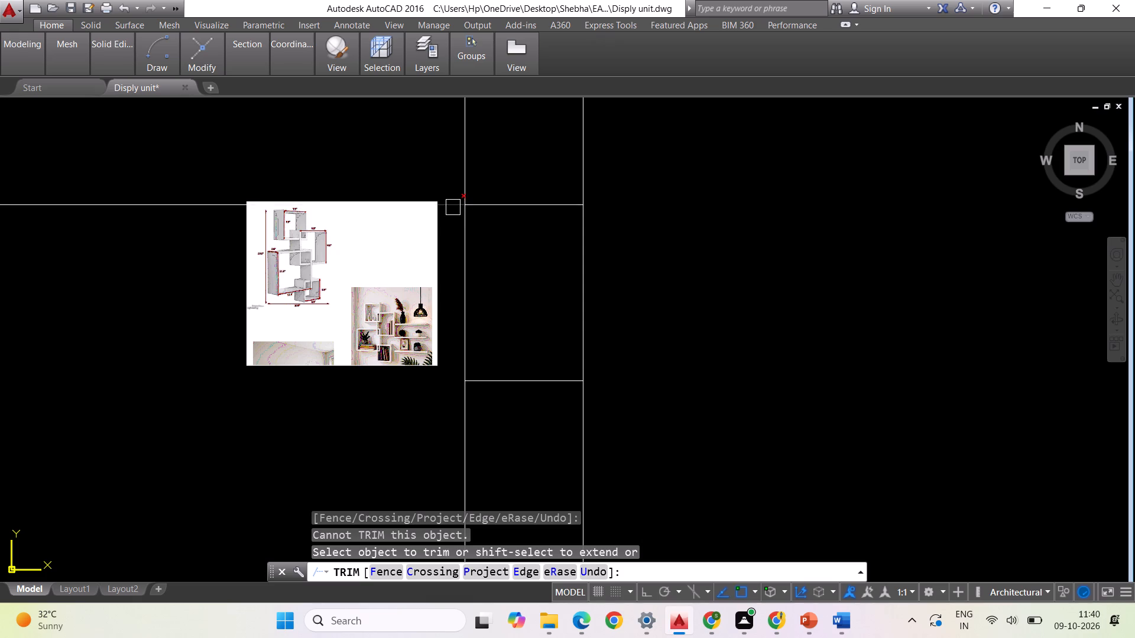
pyautogui.moveTo(453, 207); pyautogui.dragTo(446, 207)
pyautogui.click(356, 205)
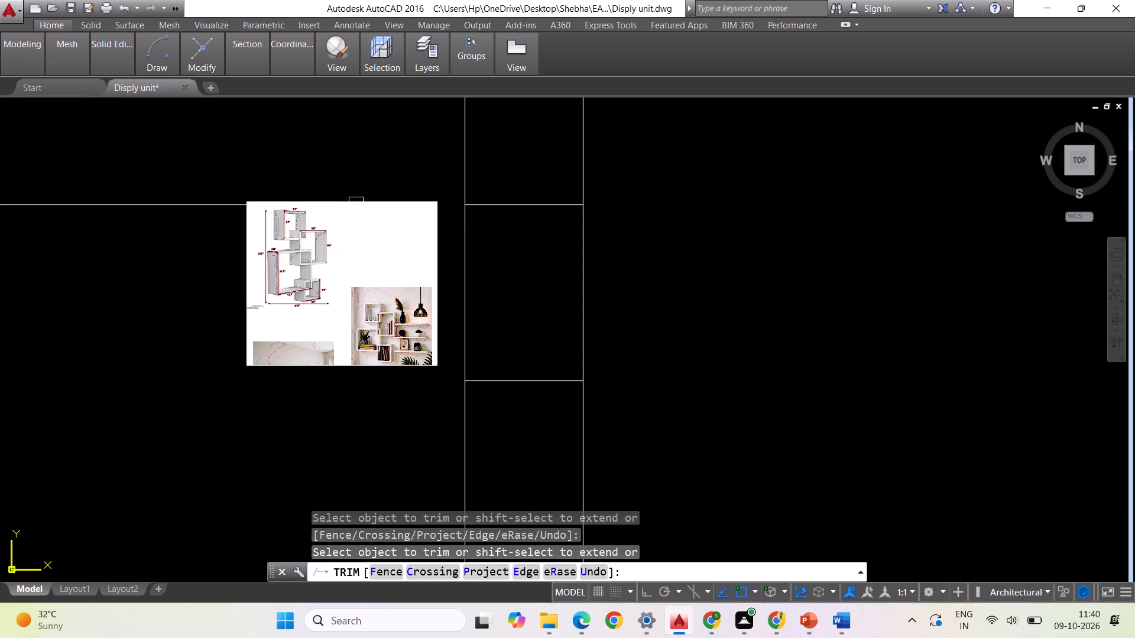
pyautogui.click(229, 205)
pyautogui.press('Escape')
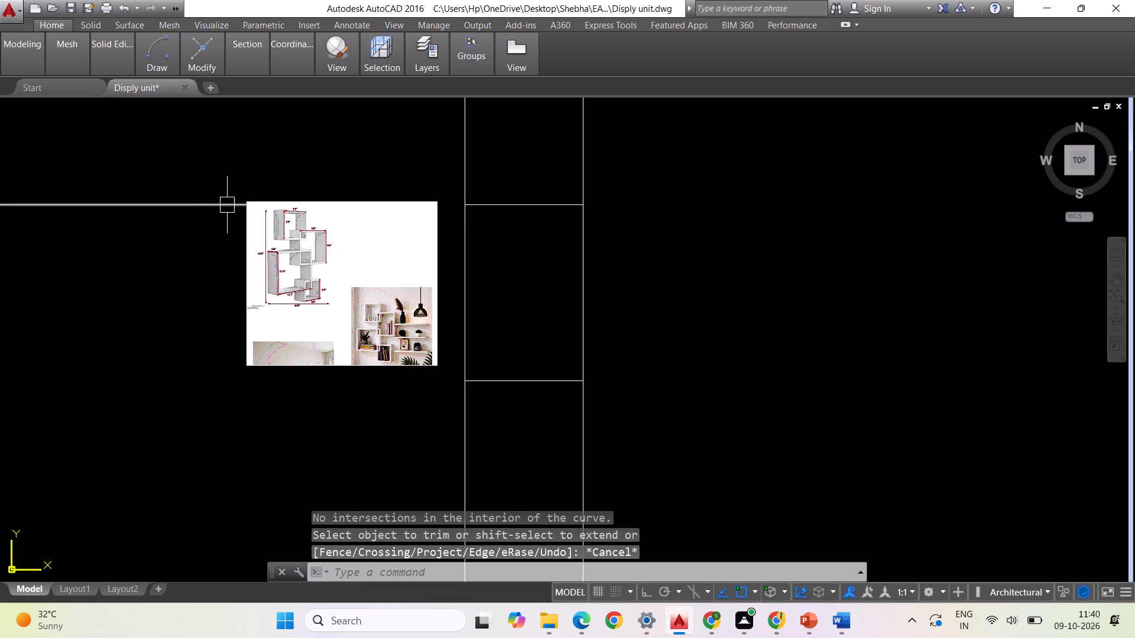
pyautogui.click(227, 205)
pyautogui.press('Delete')
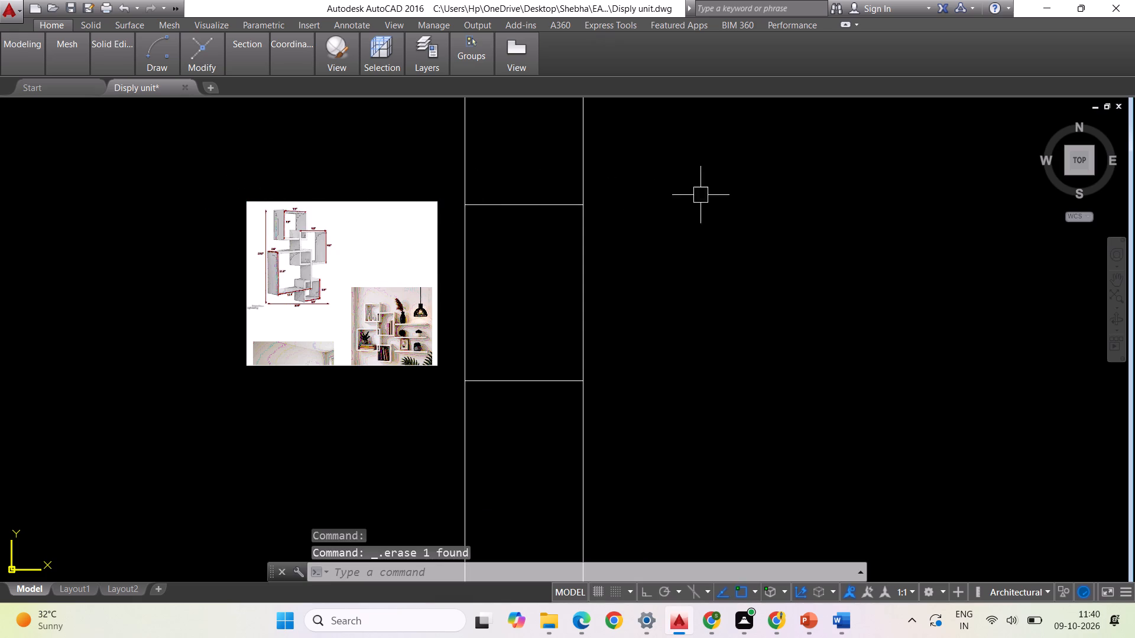
# Trim both vertical lines above the upper and below the lower horizontal line to leave a closed rectangular outline.
pyautogui.press('Escape')
pyautogui.press('t')
pyautogui.press('r')
pyautogui.press('Return')
pyautogui.press('Return')
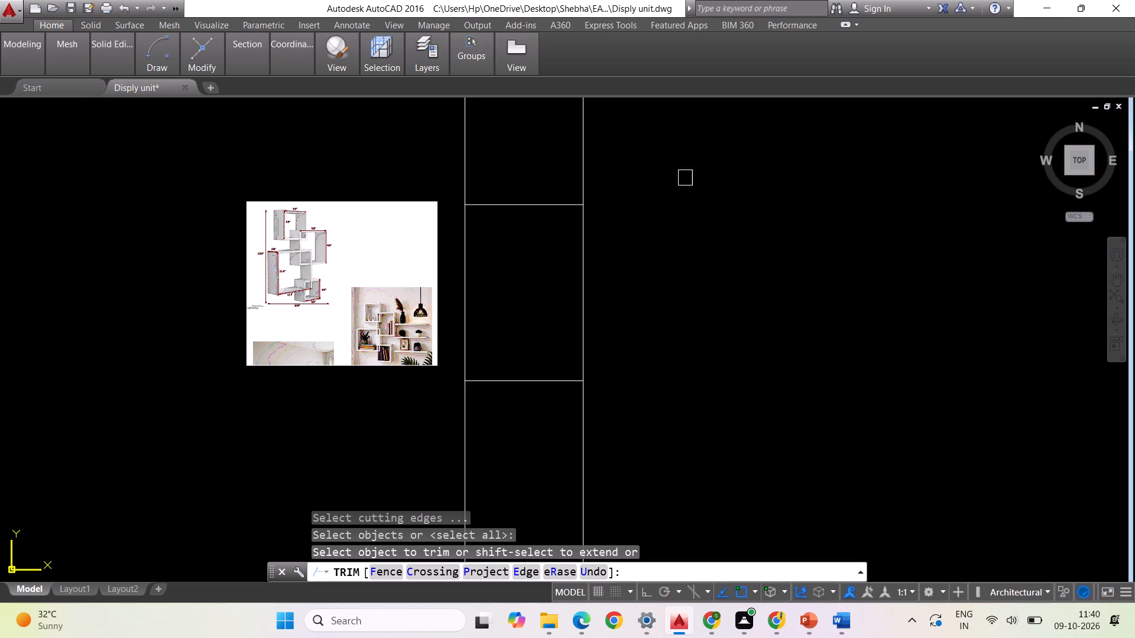
pyautogui.click(588, 160)
pyautogui.click(461, 161)
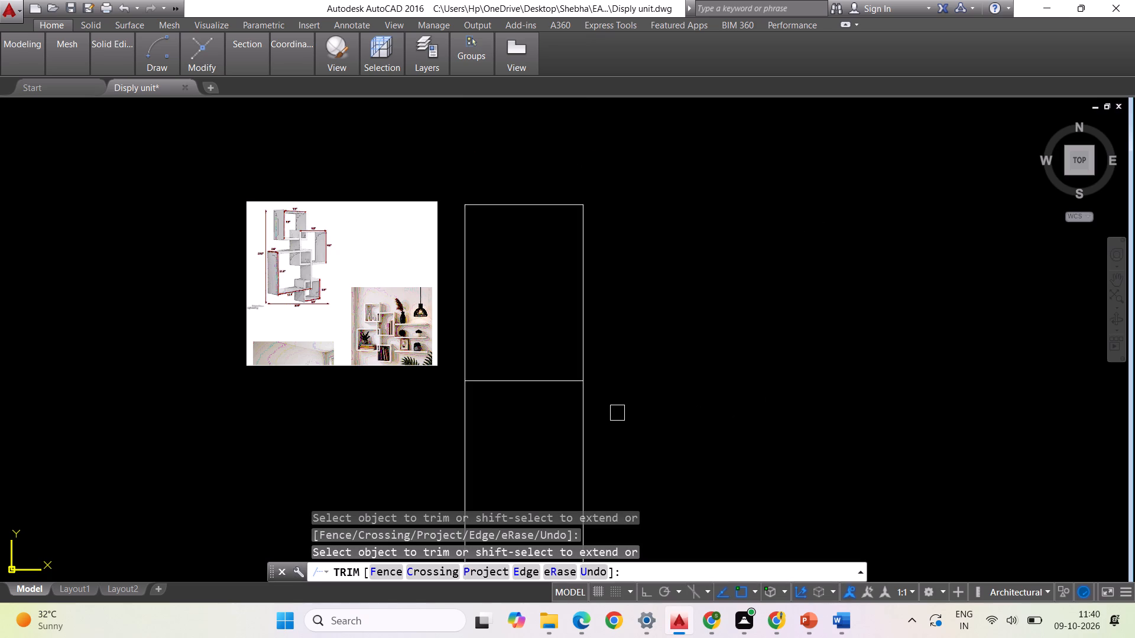
pyautogui.click(583, 417)
pyautogui.click(468, 406)
pyautogui.press('Escape')
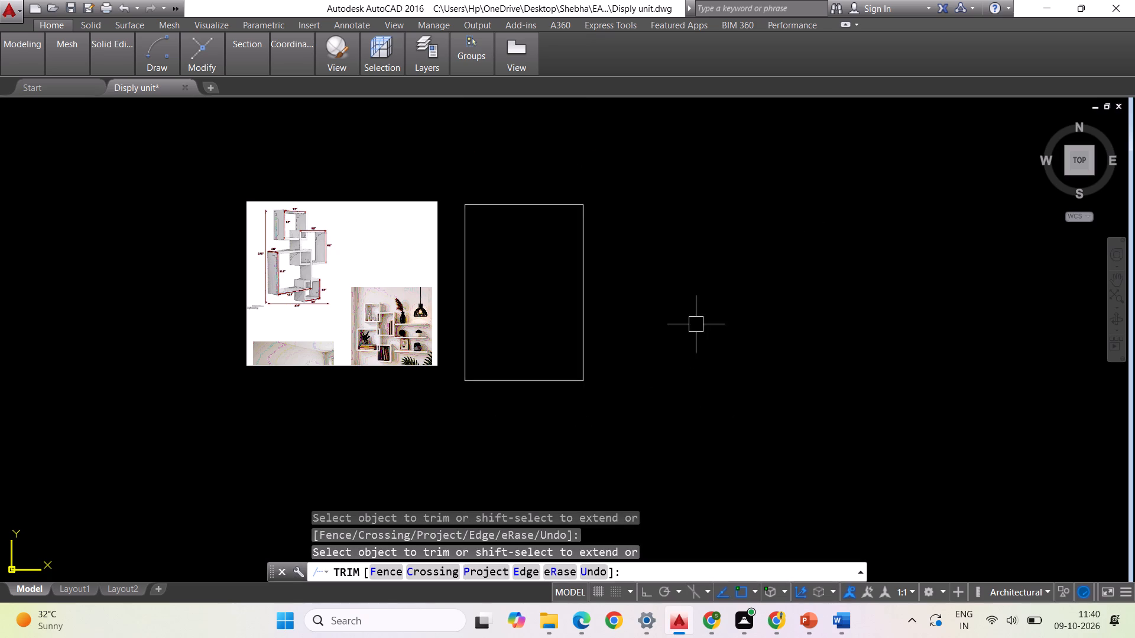
# Examine the lower boxes and their dimensions in the reference image of the shelf unit.
pyautogui.scroll(3, 524, 281)
pyautogui.scroll(-2, 540, 281)
pyautogui.scroll(2, 288, 301)
pyautogui.scroll(-1, 435, 291)
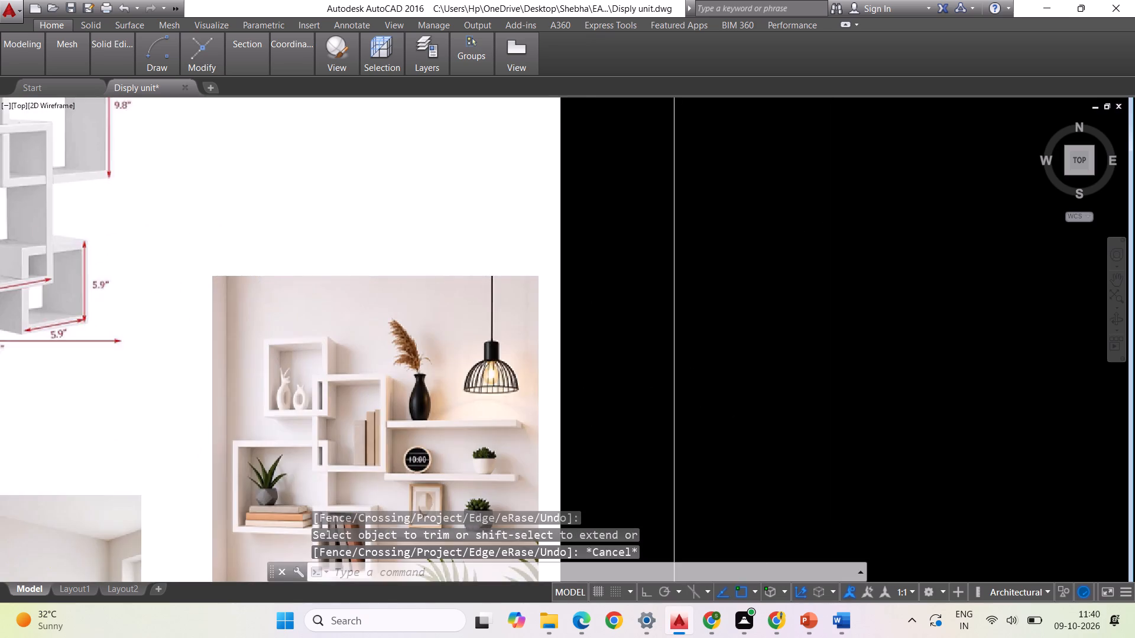
pyautogui.scroll(1, 200, 319)
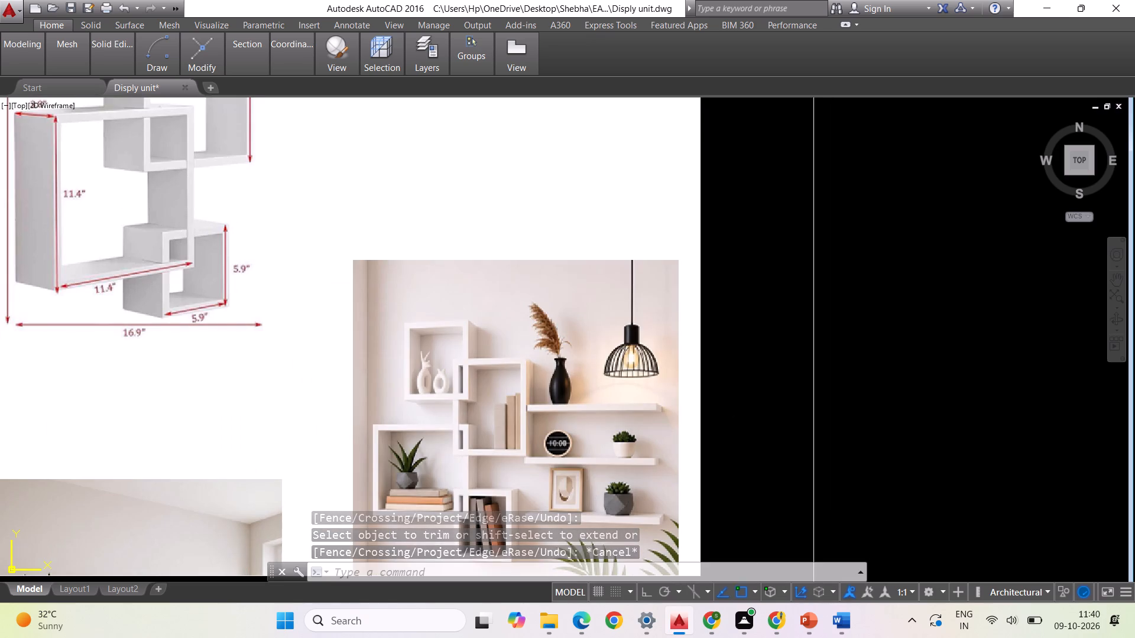
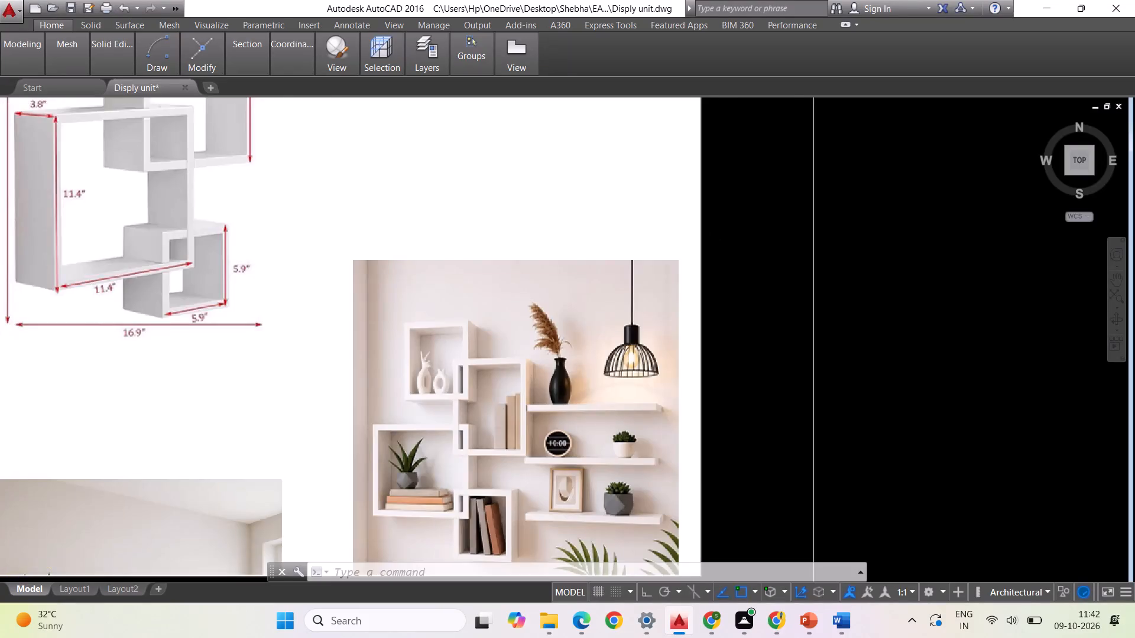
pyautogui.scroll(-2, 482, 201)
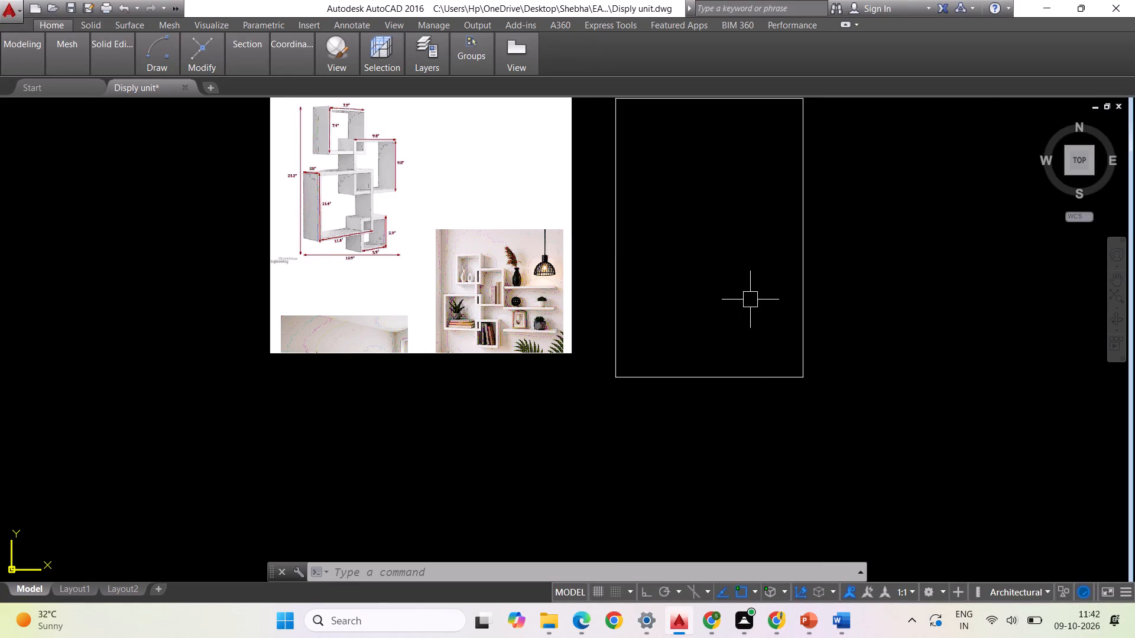
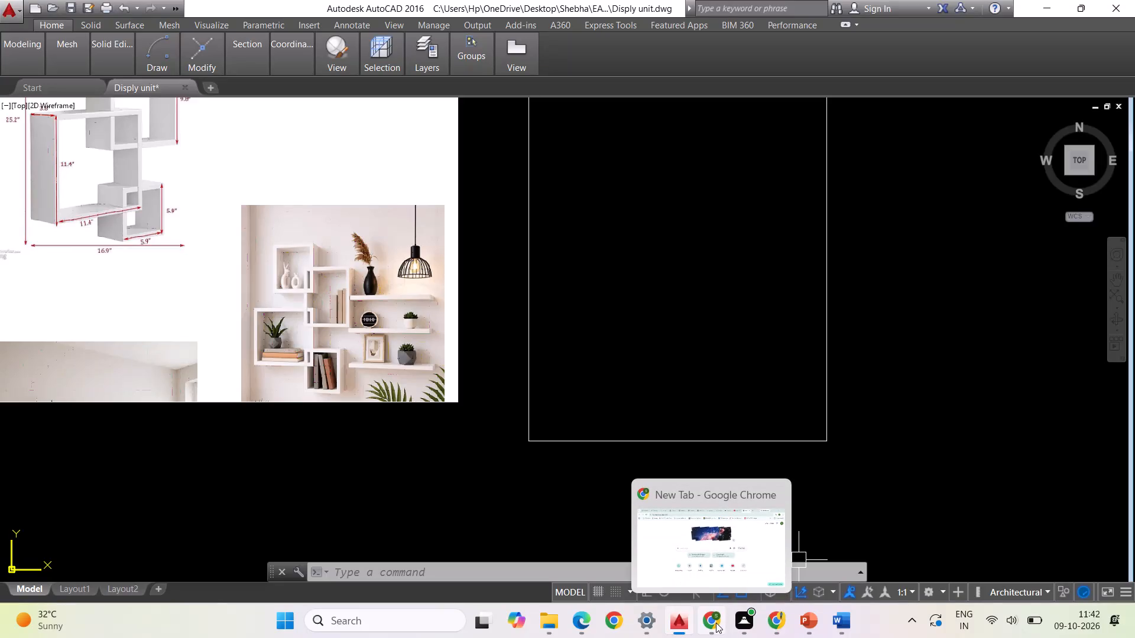
# Switch to Google Chrome and pause the Hosanna ministries songs video playing on YouTube.
pyautogui.click(711, 609)
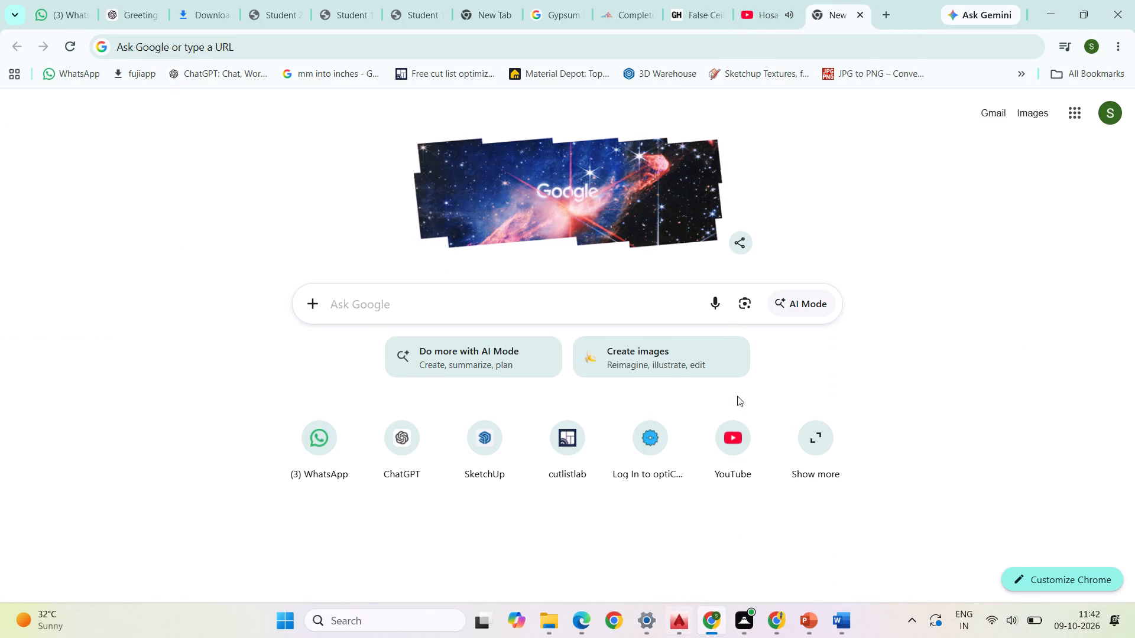
pyautogui.click(764, 4)
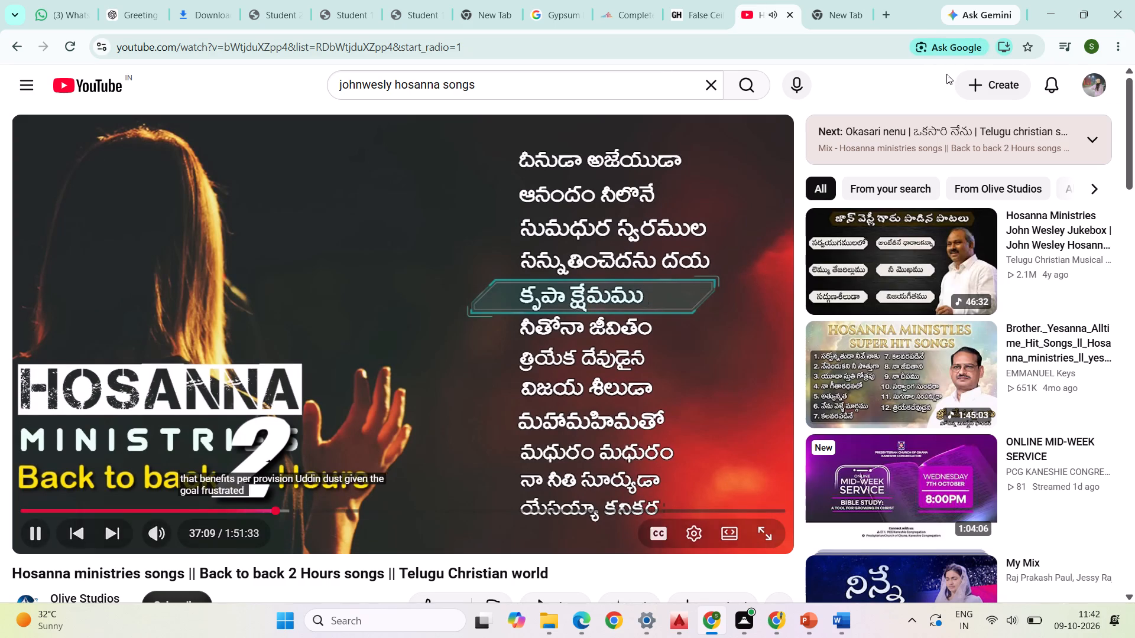
pyautogui.click(447, 293)
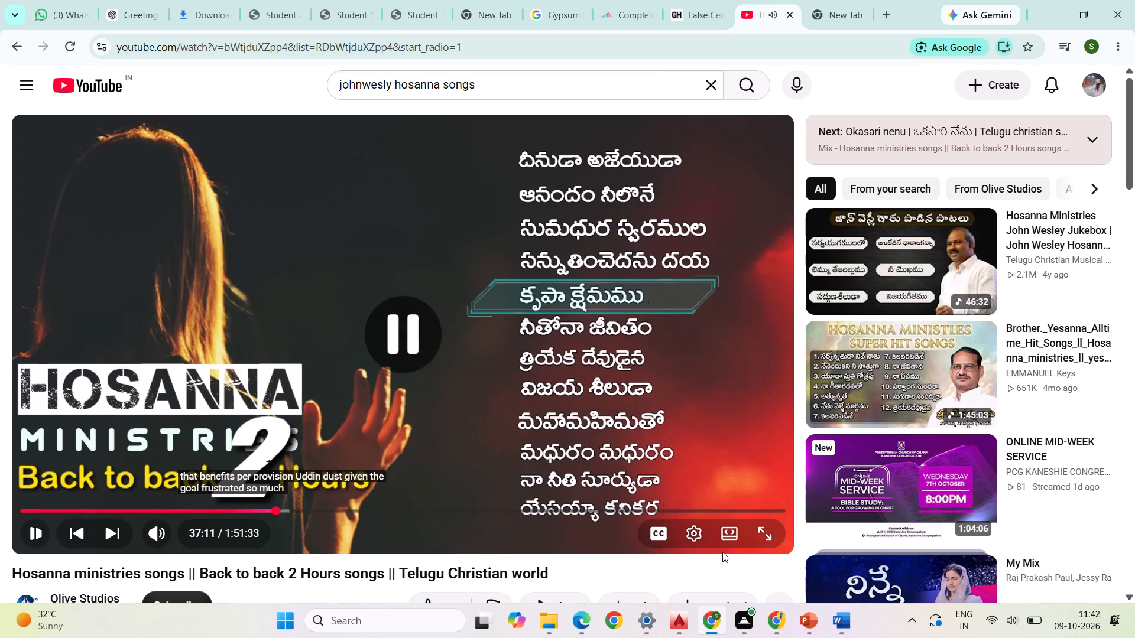
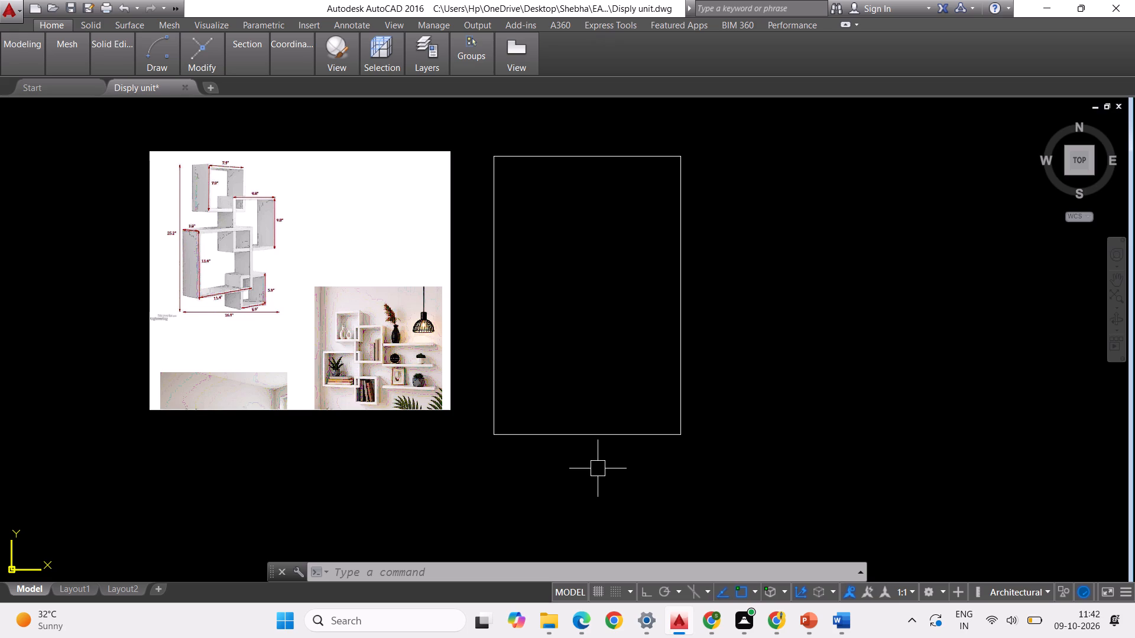
# Draw a 5.9" by 5.9" rectangle inside the outer outline, in its lower right part.
pyautogui.scroll(-2, 592, 302)
pyautogui.scroll(2, 607, 295)
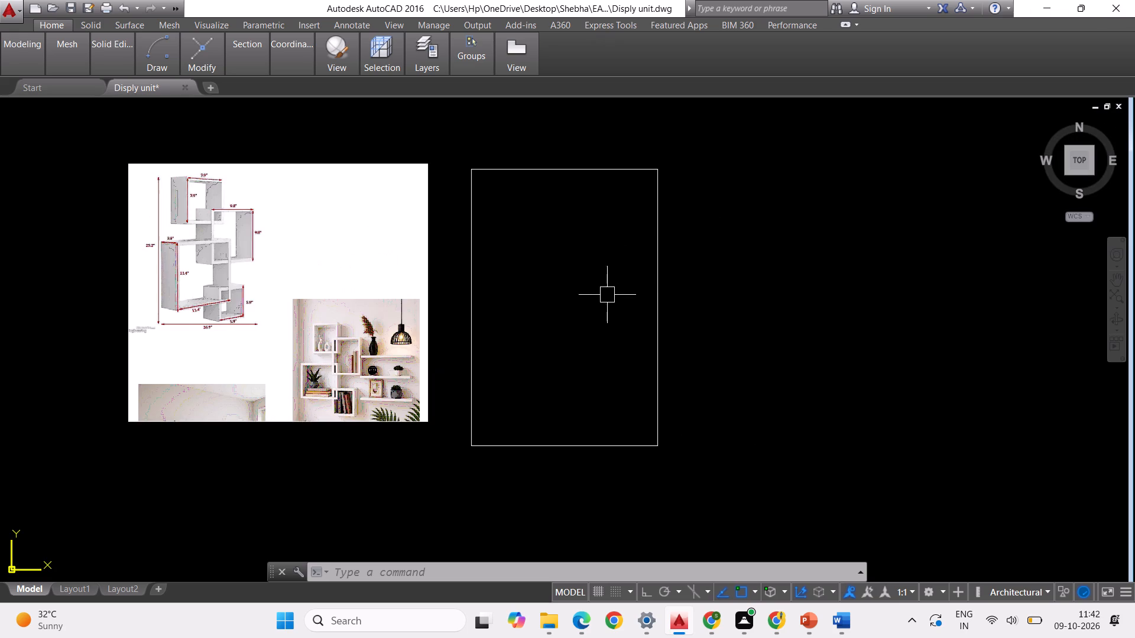
pyautogui.scroll(-1, 364, 355)
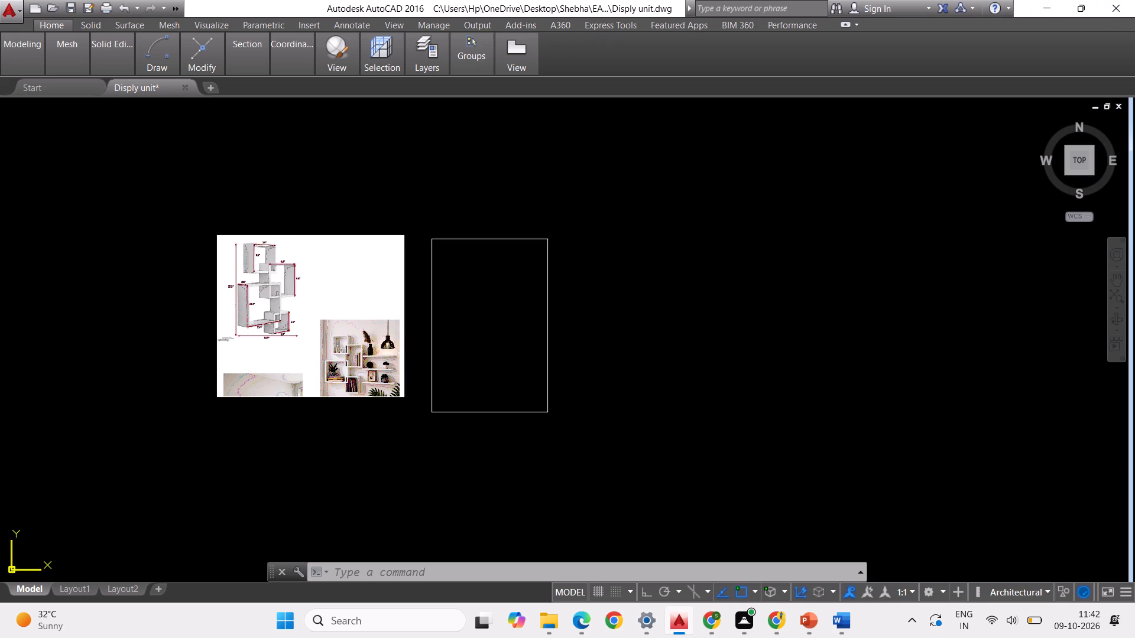
pyautogui.scroll(1, 323, 292)
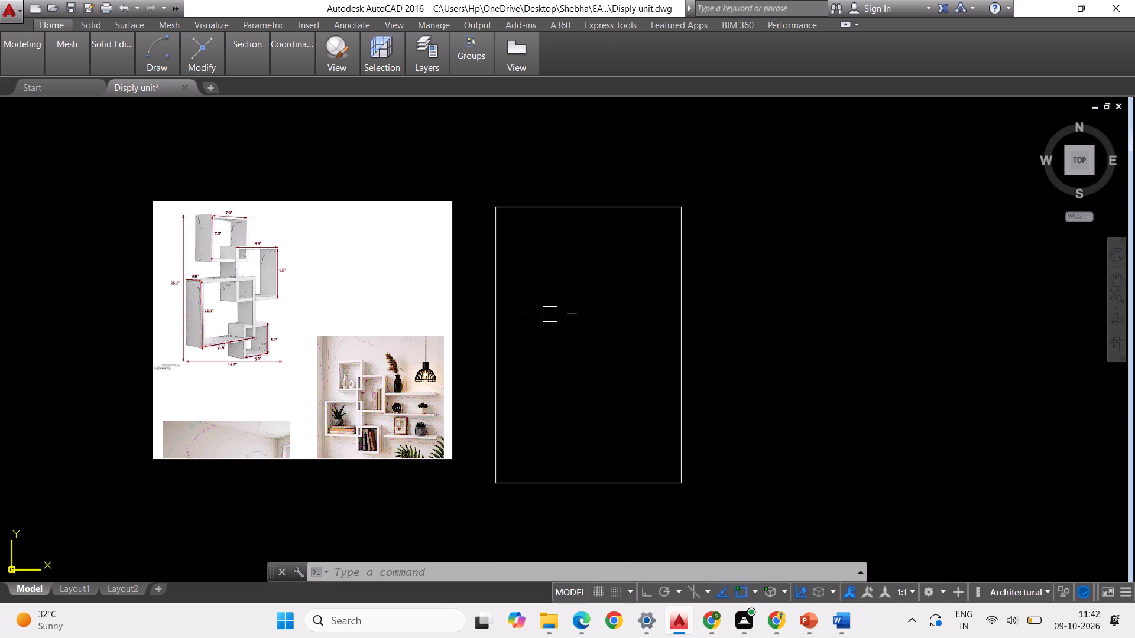
pyautogui.scroll(2, 254, 344)
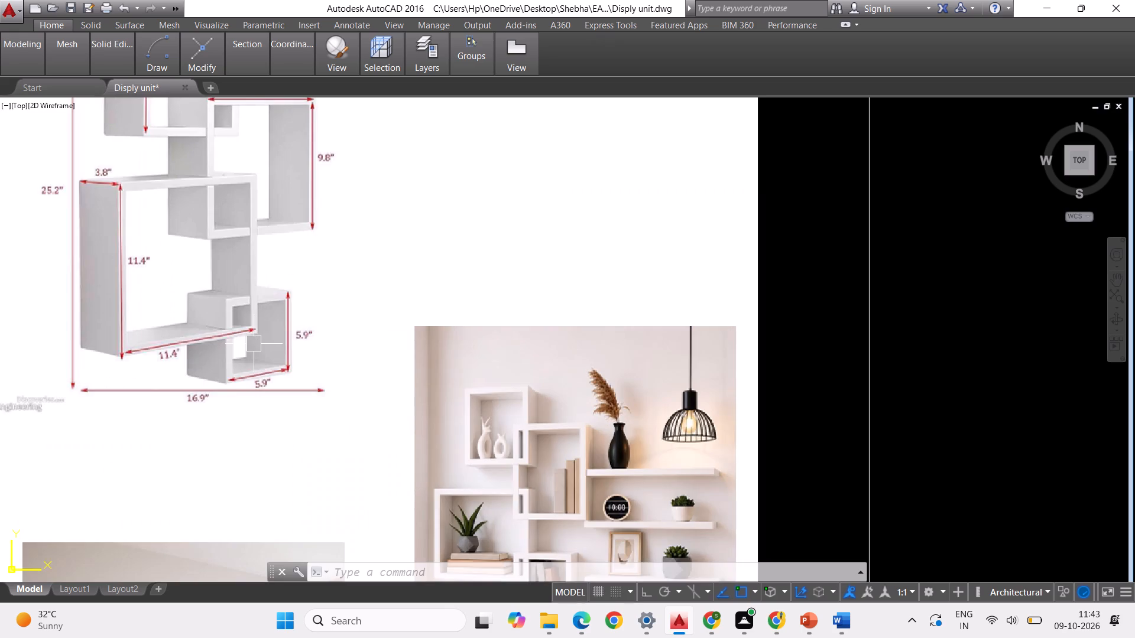
pyautogui.scroll(-1, 247, 344)
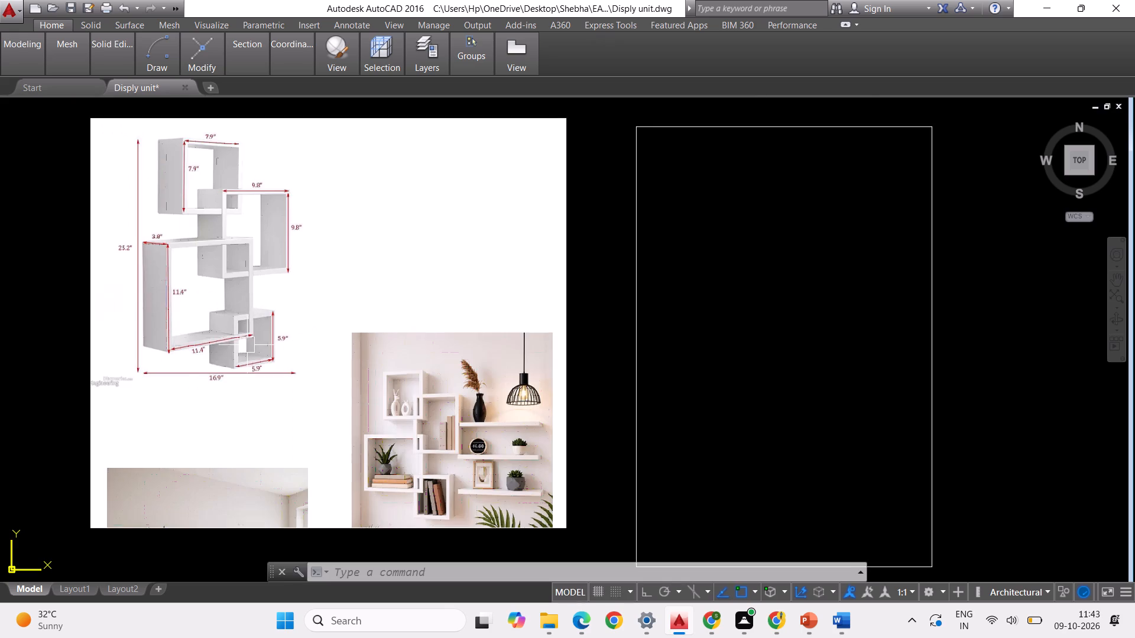
pyautogui.scroll(-1, 241, 299)
pyautogui.press('Escape')
pyautogui.write('rec')
pyautogui.press('Return')
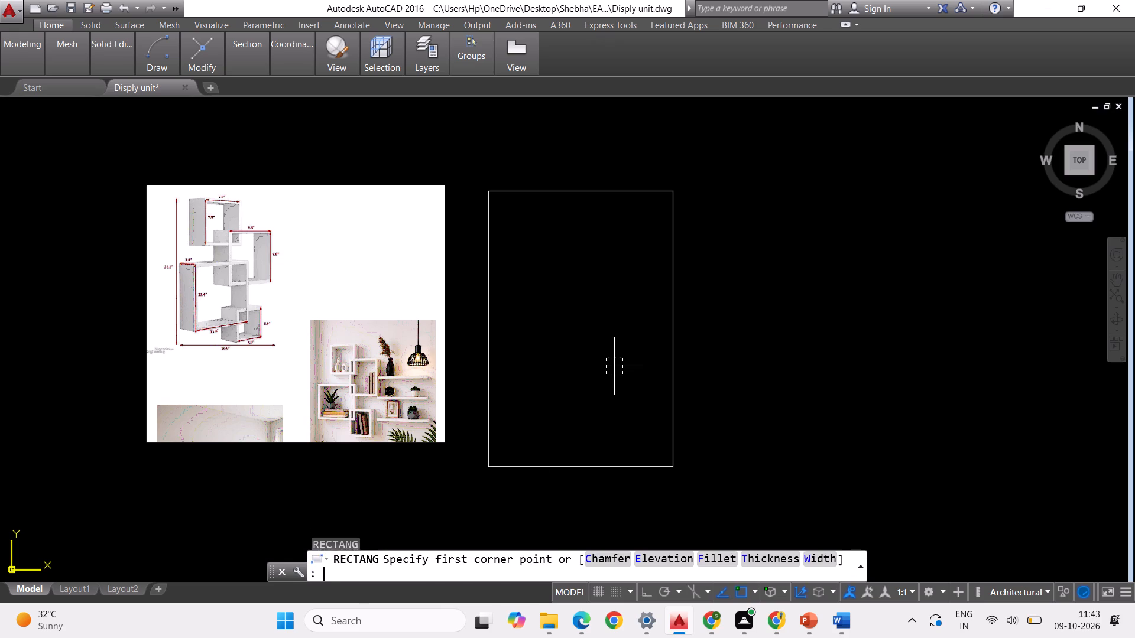
pyautogui.click(607, 359)
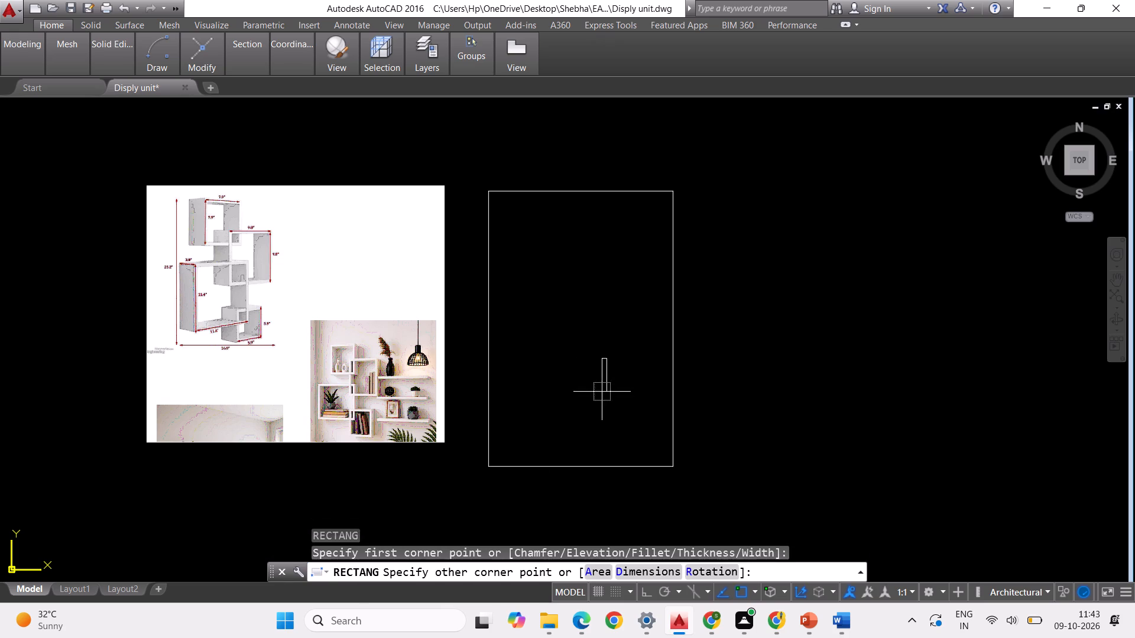
pyautogui.click(653, 576)
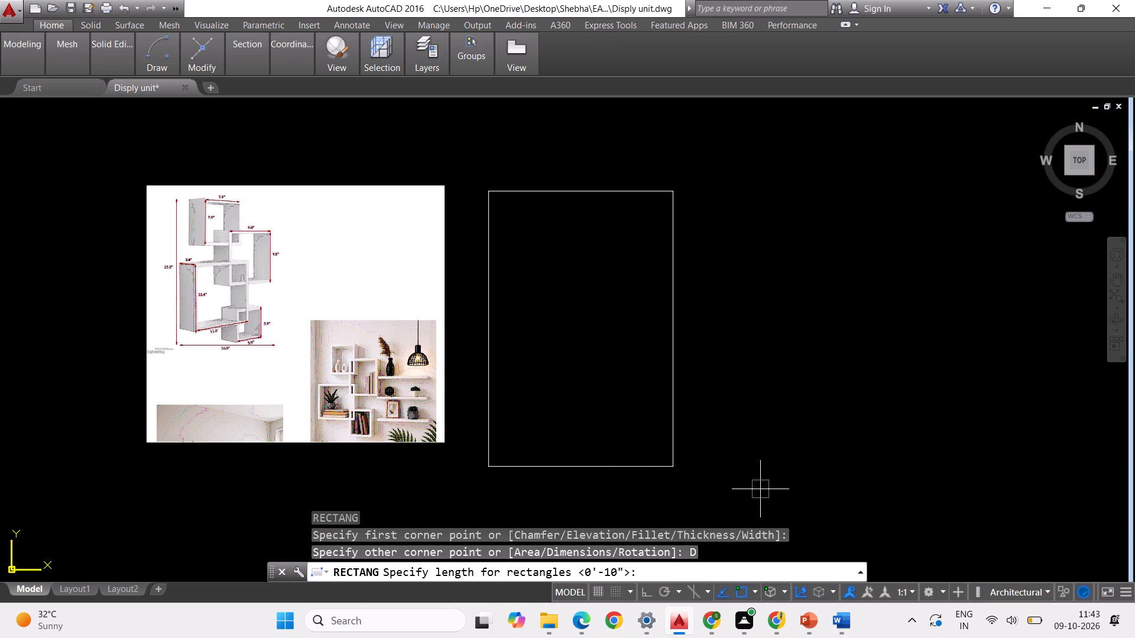
pyautogui.write('5.9"')
pyautogui.press('Return')
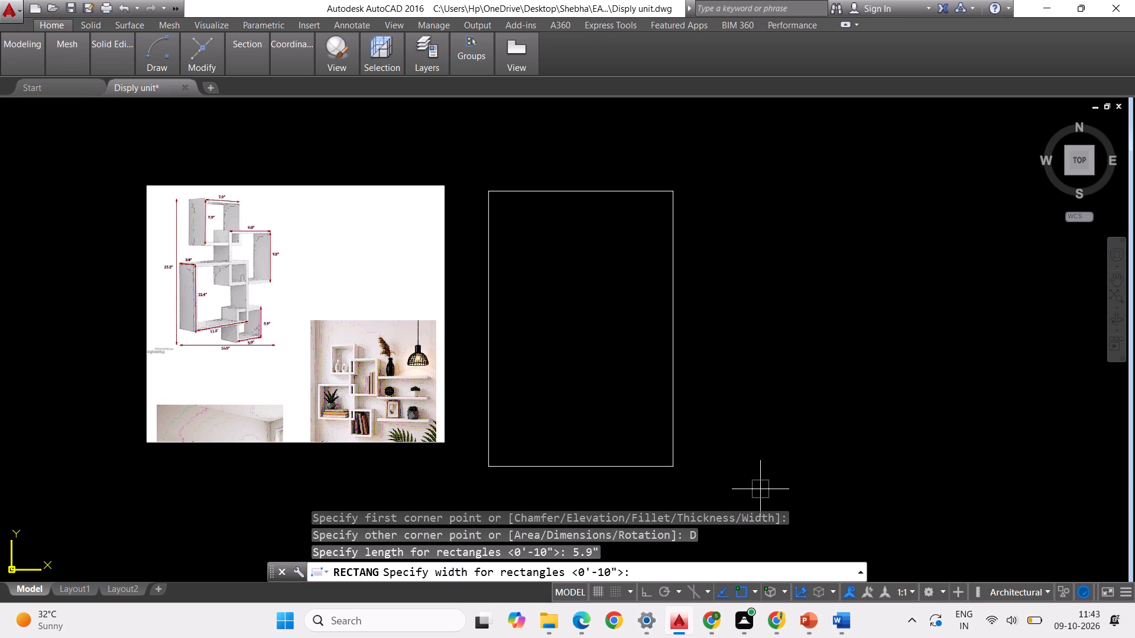
pyautogui.write('5.9"')
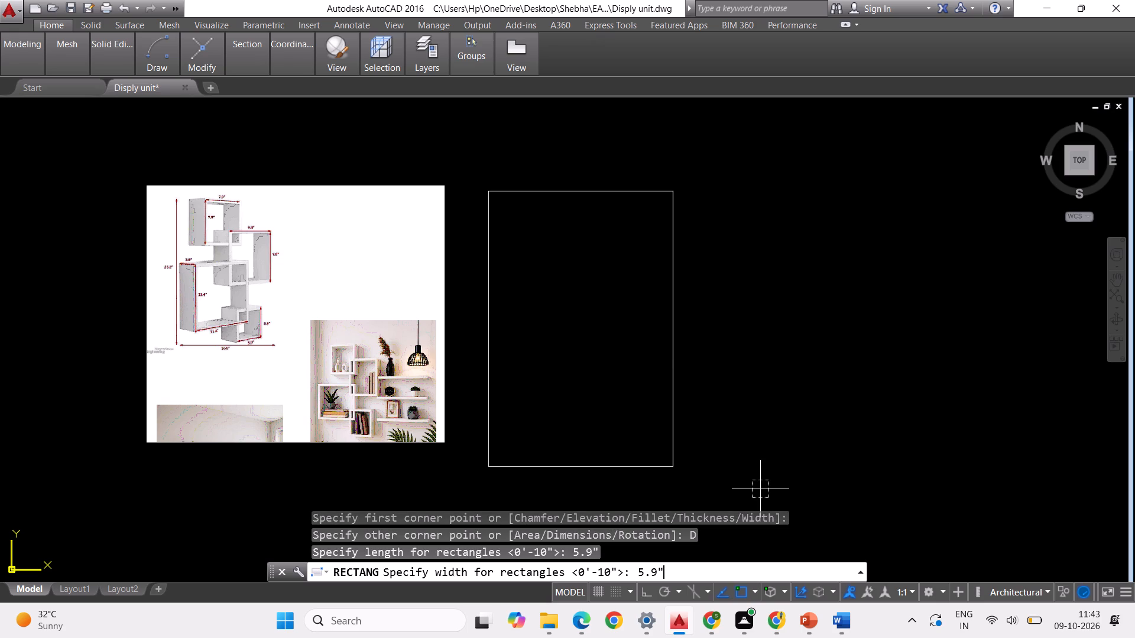
pyautogui.press('Return')
pyautogui.click(760, 489)
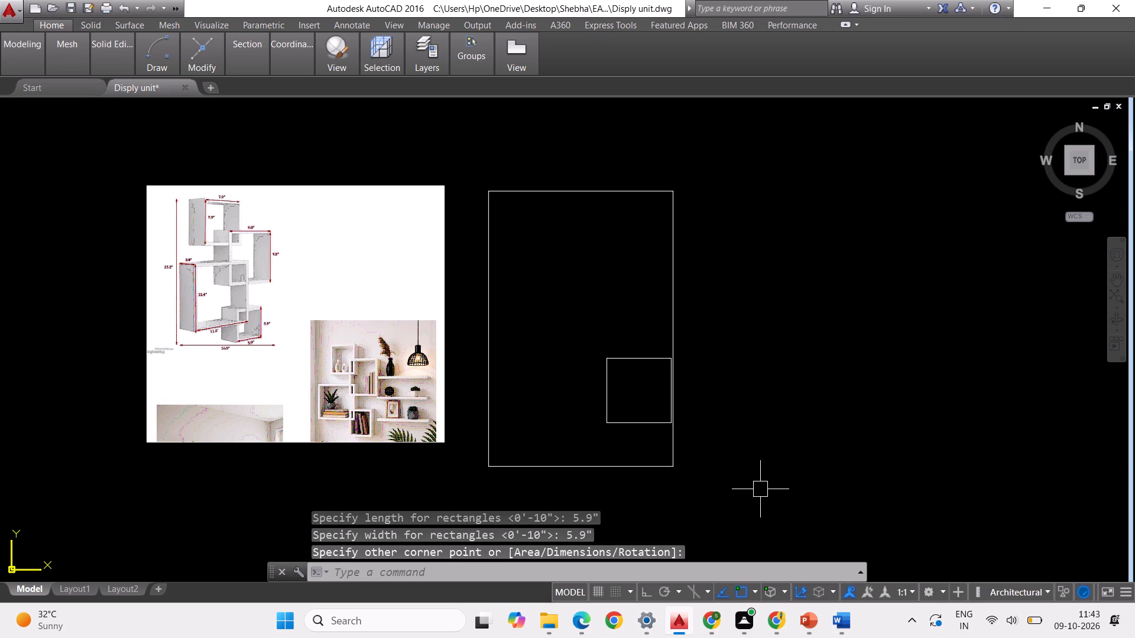
# Move the 5.9" square down and slightly left, close to the outline's lower right corner.
pyautogui.scroll(1, 637, 385)
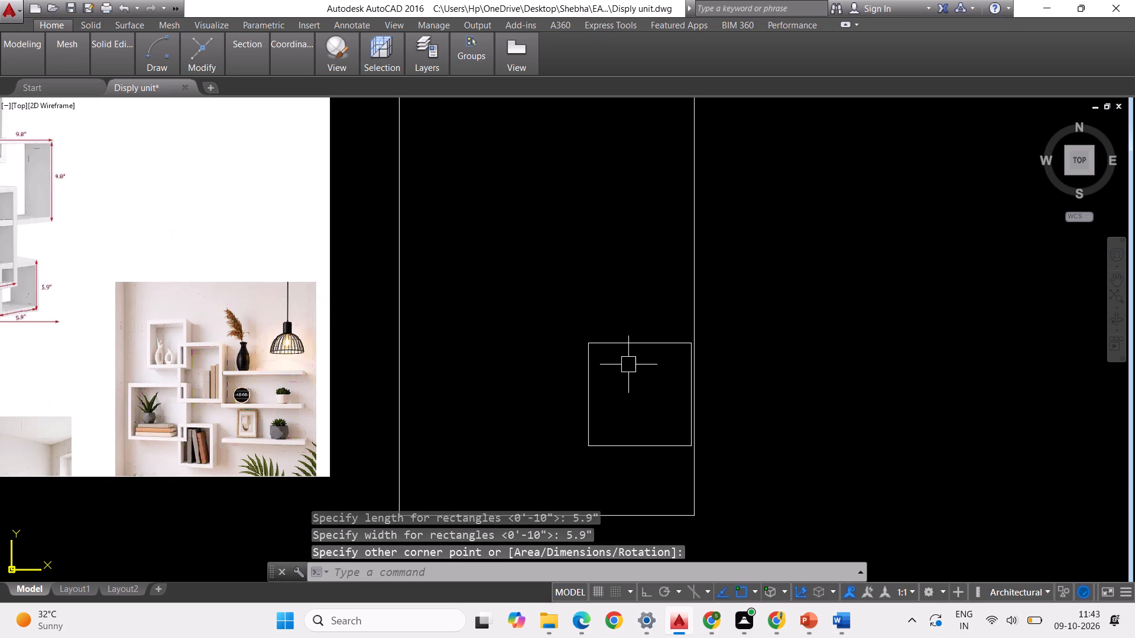
pyautogui.click(624, 342)
pyautogui.rightClick(627, 395)
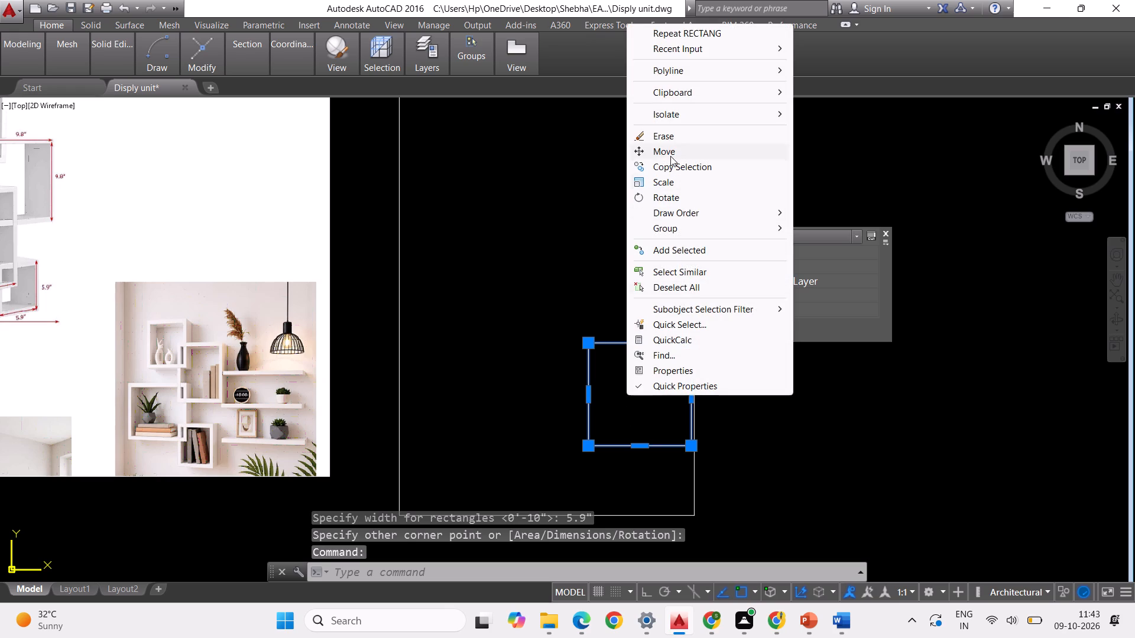
pyautogui.click(670, 156)
pyautogui.click(583, 445)
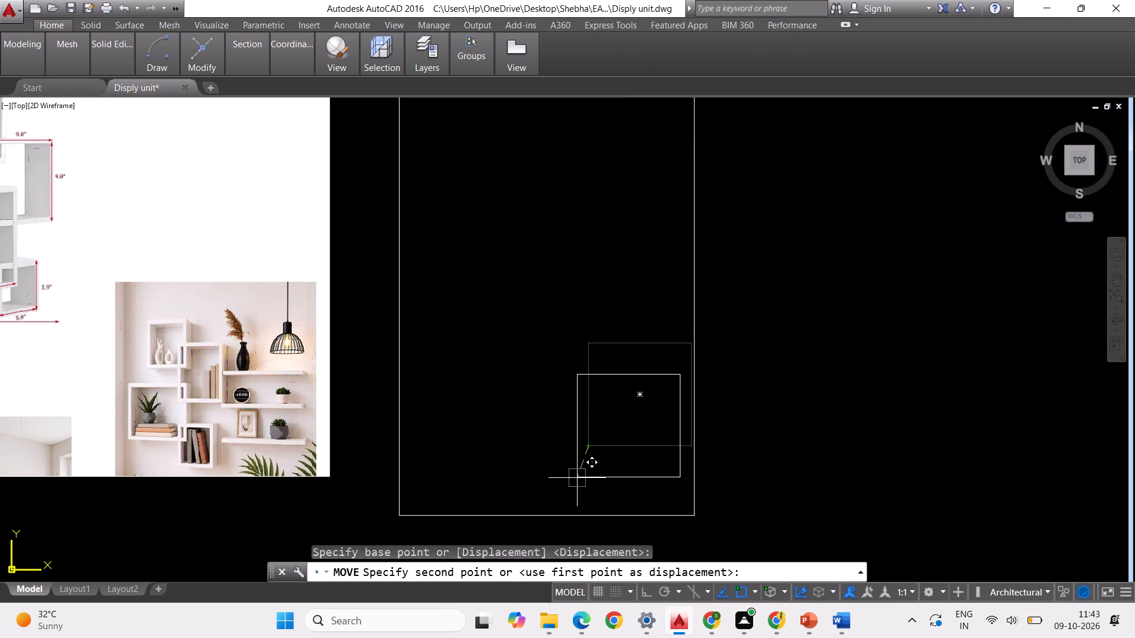
pyautogui.scroll(-1, 577, 478)
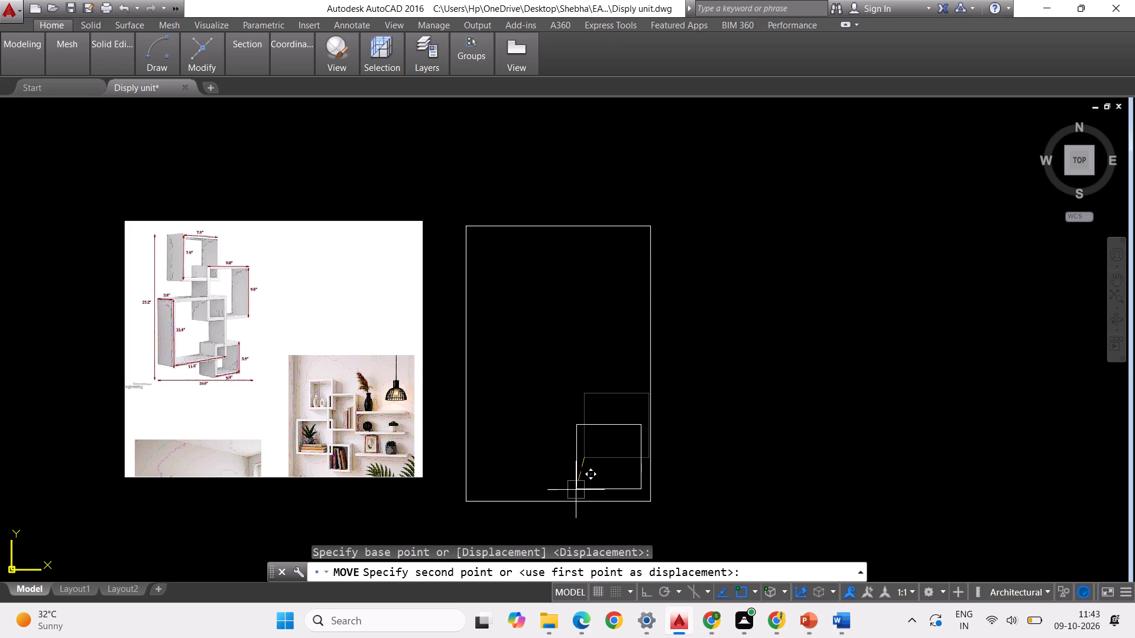
pyautogui.click(576, 490)
pyautogui.scroll(-1, 522, 395)
pyautogui.scroll(1, 566, 453)
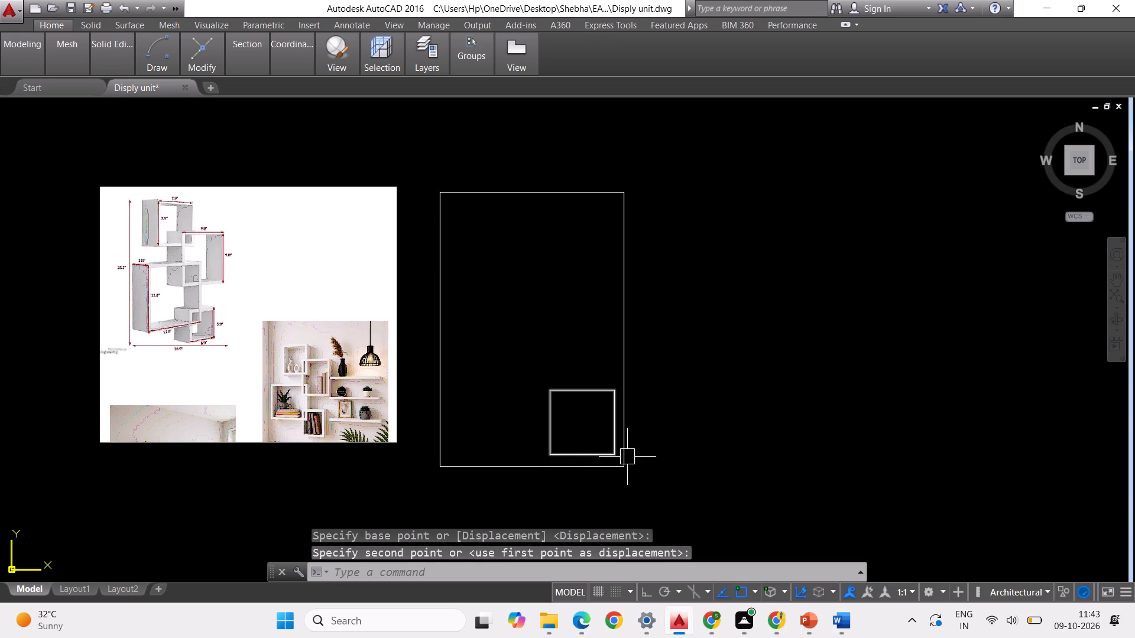
pyautogui.press('Escape')
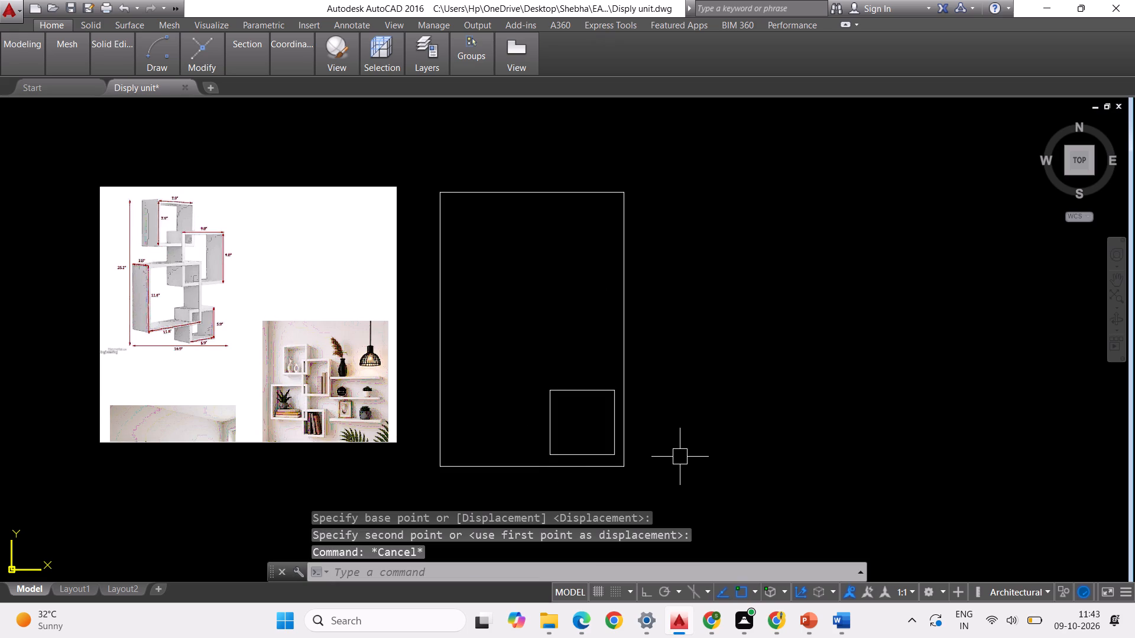
pyautogui.press('Escape')
pyautogui.press('Escape')
# Offset the 5.9" square inward by 0.5" to form the box's board thickness.
pyautogui.press('o')
pyautogui.press('Return')
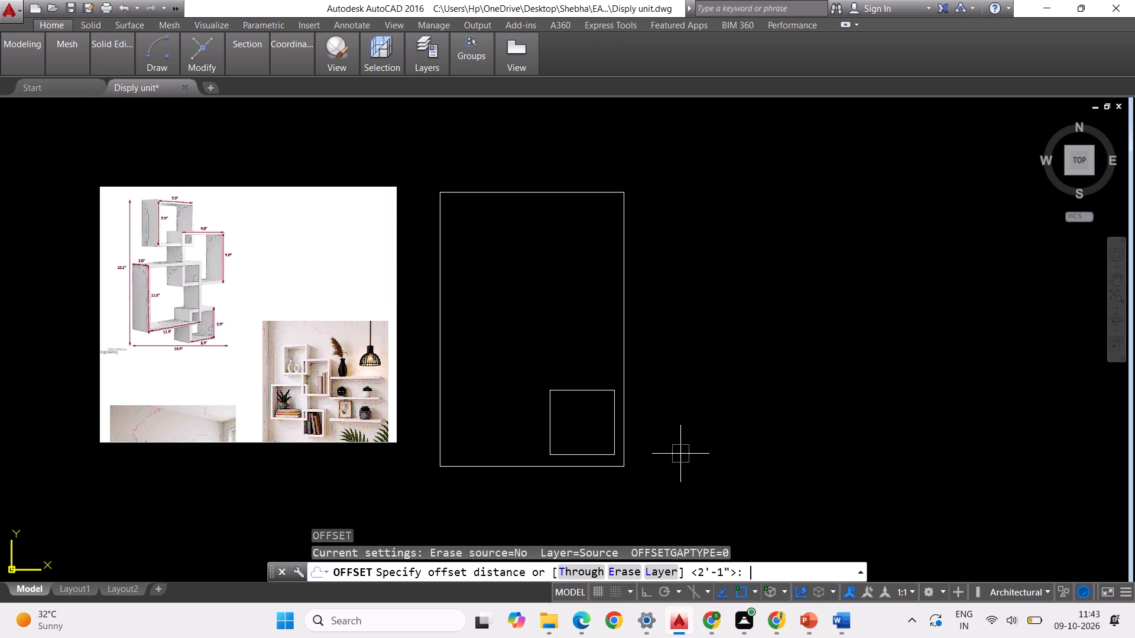
pyautogui.write('0.')
pyautogui.press('5')
pyautogui.hotkey('shift', '"')
pyautogui.press('Return')
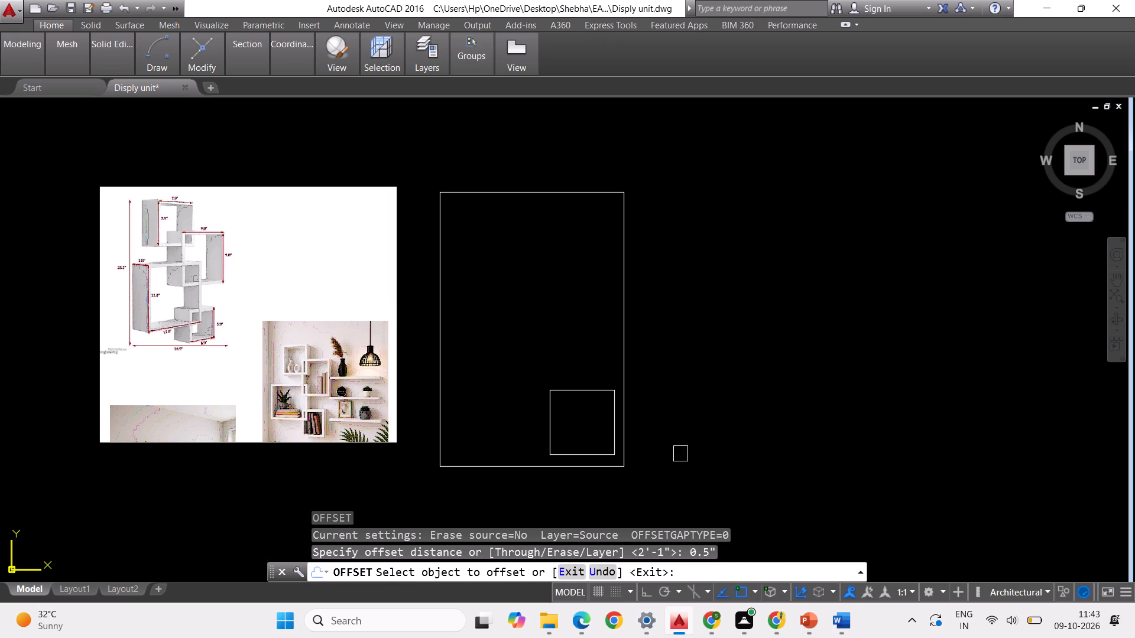
pyautogui.click(577, 396)
pyautogui.click(584, 416)
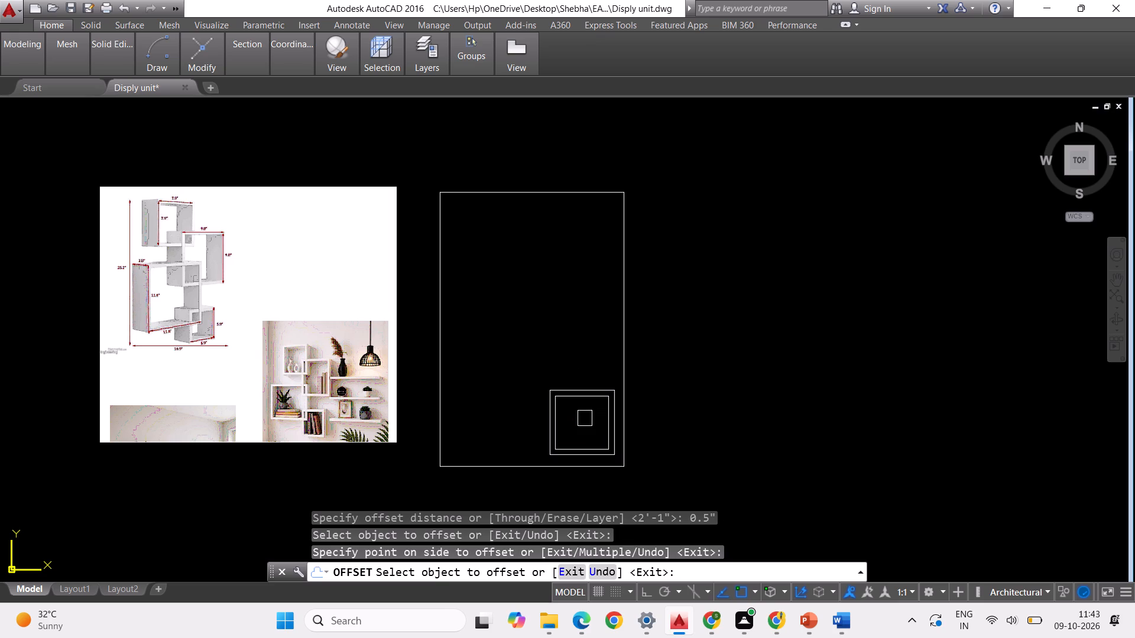
pyautogui.scroll(-1, 695, 378)
pyautogui.scroll(1, 622, 405)
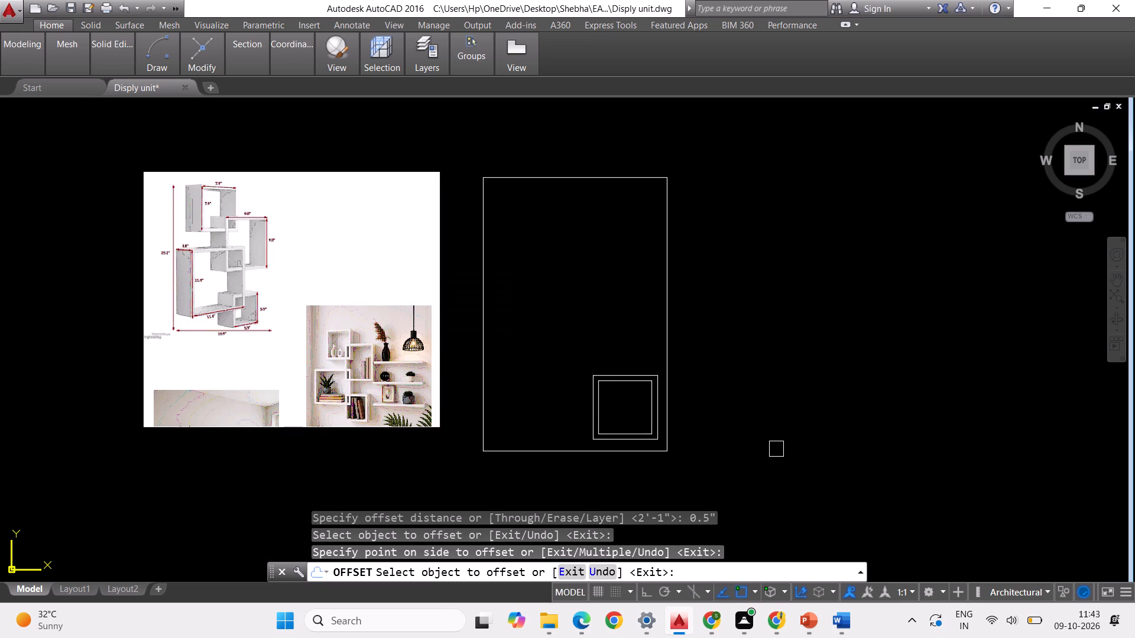
pyautogui.press('Escape')
# Save the drawing.
pyautogui.hotkey('ctrl', 's')
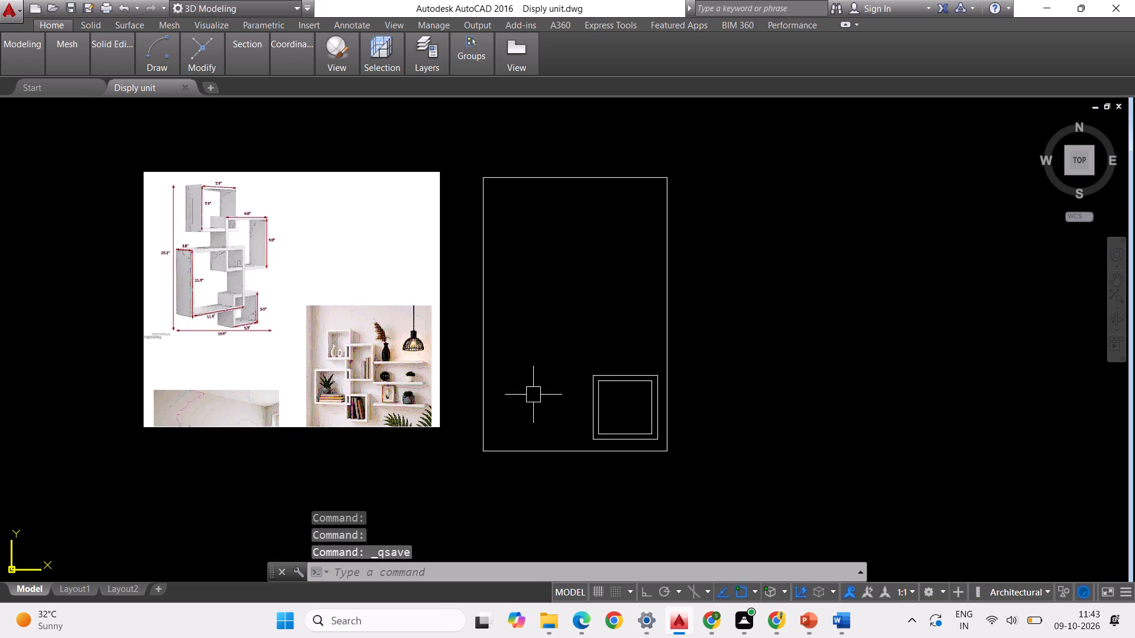
# Examine the dimensioned shelf image and the room photo for the sizes and arrangement of the boxes.
pyautogui.scroll(-1, 402, 381)
pyautogui.scroll(2, 374, 392)
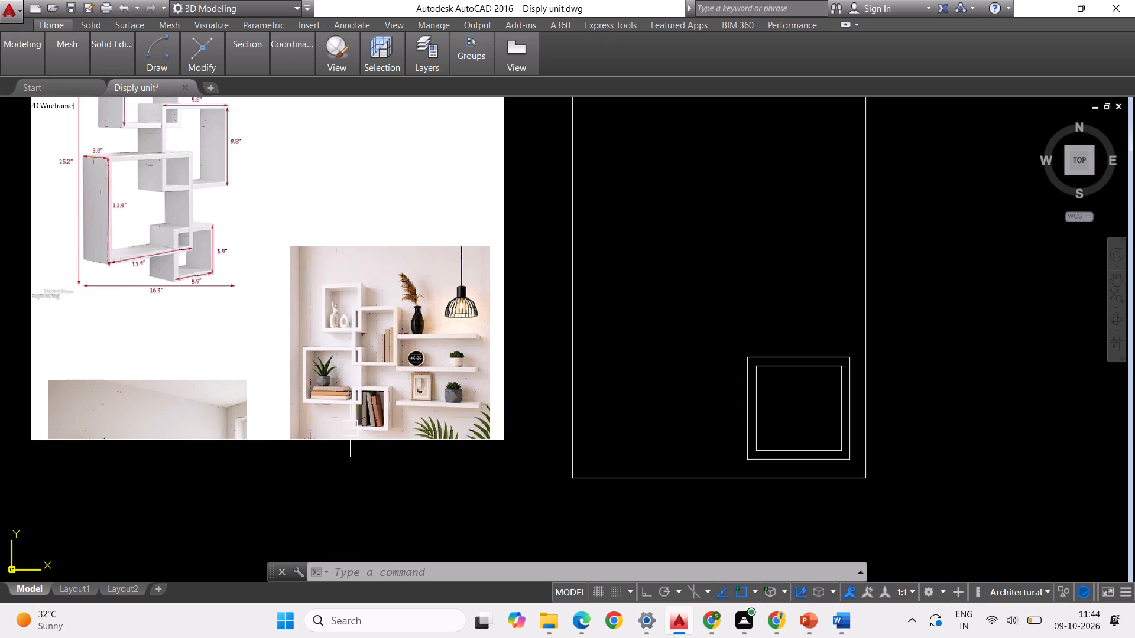
pyautogui.scroll(-1, 350, 428)
pyautogui.scroll(1, 231, 334)
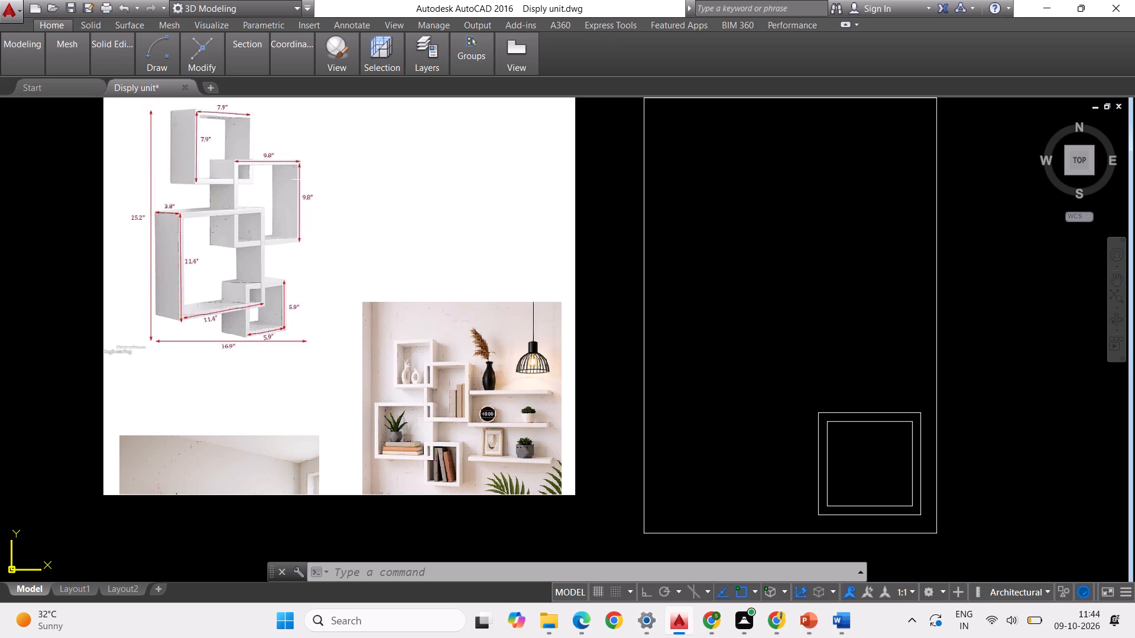
pyautogui.scroll(-2, 397, 372)
pyautogui.scroll(2, 391, 398)
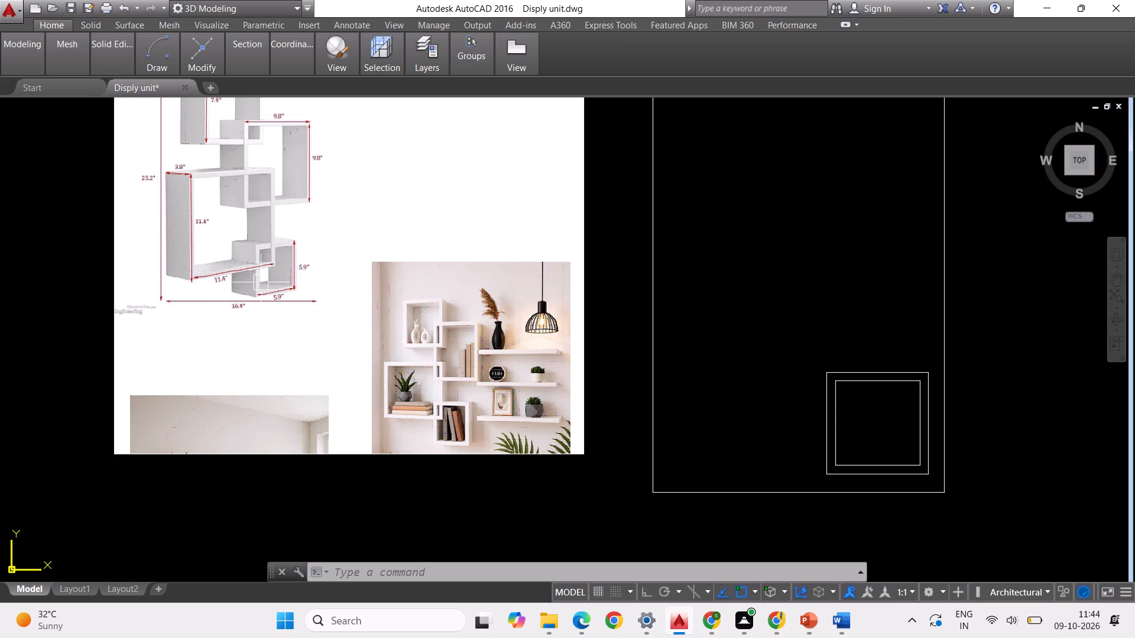
pyautogui.scroll(-1, 227, 312)
pyautogui.scroll(1, 236, 289)
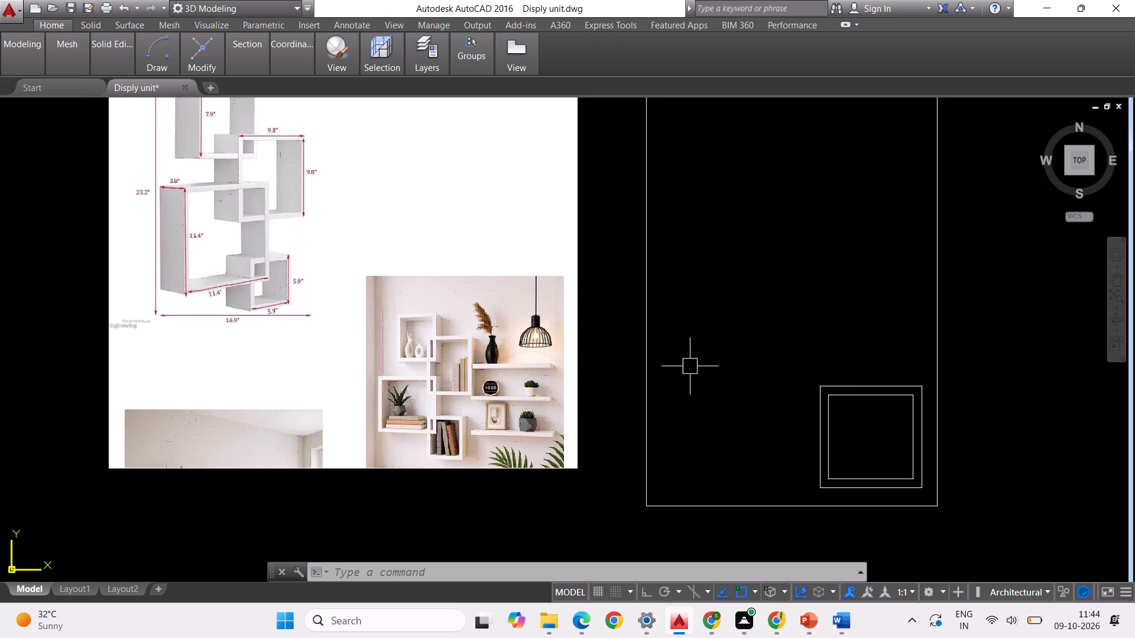
# Draw an 11.4" by 11.4" rectangle starting in the lower left part of the outer outline, overlapping the small box.
pyautogui.press('Escape')
pyautogui.write('rec')
pyautogui.press('Return')
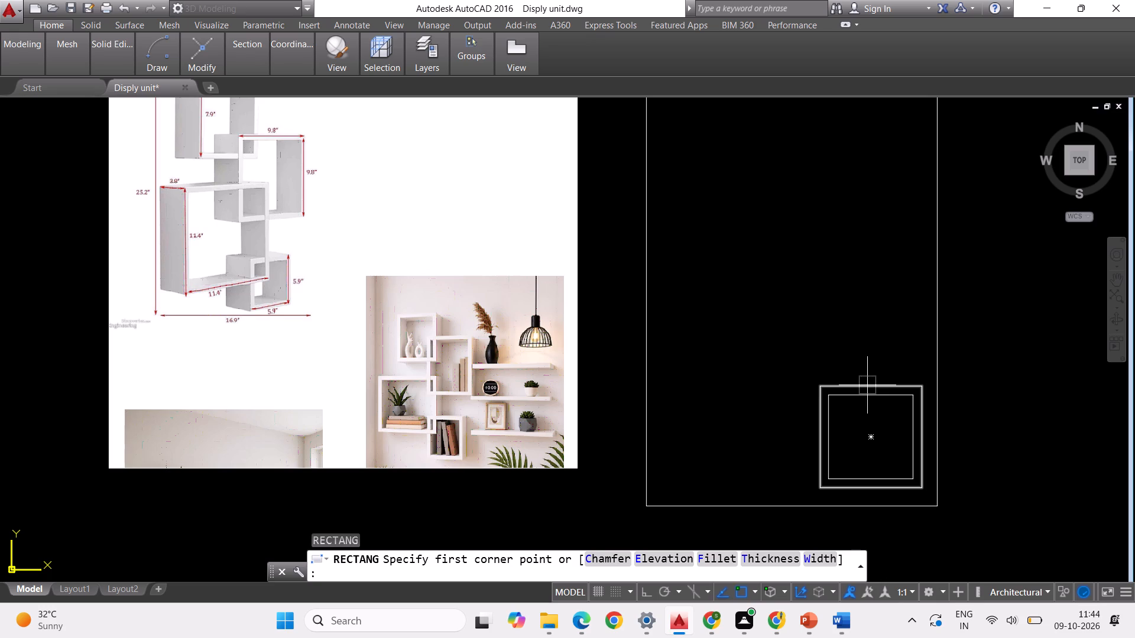
pyautogui.click(710, 338)
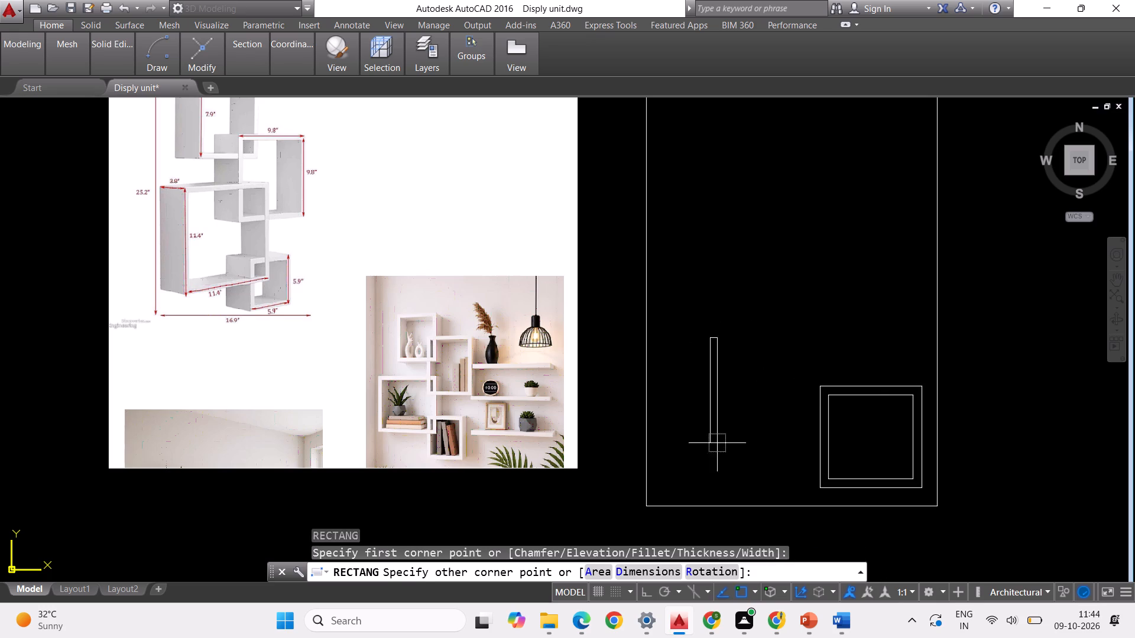
pyautogui.click(635, 567)
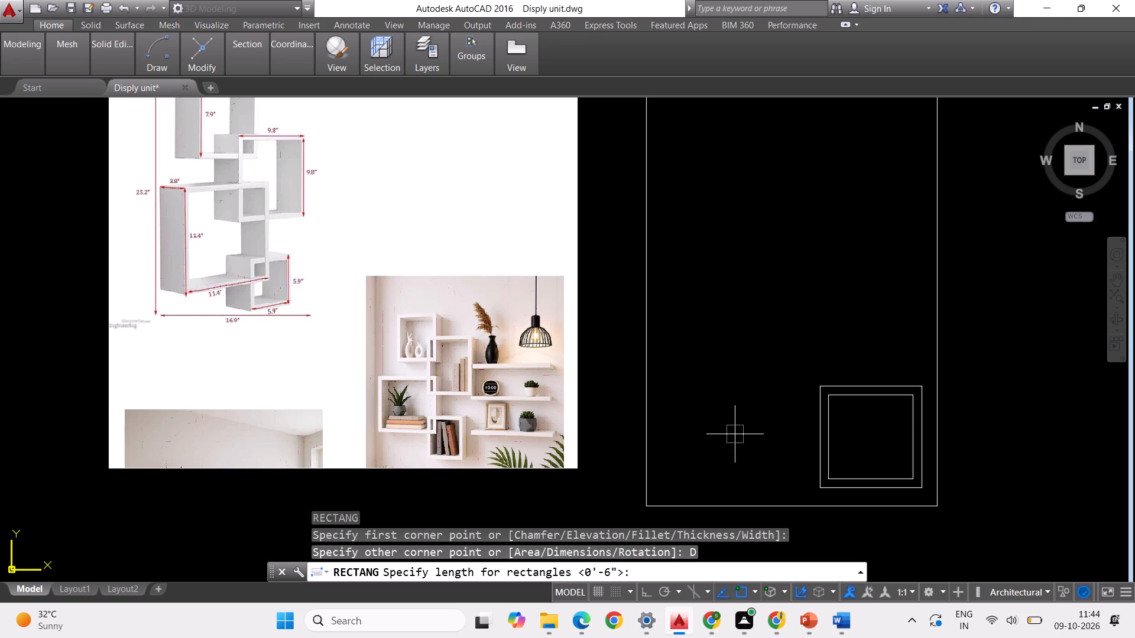
pyautogui.write('11.4')
pyautogui.hotkey('shift', '"')
pyautogui.press('Return')
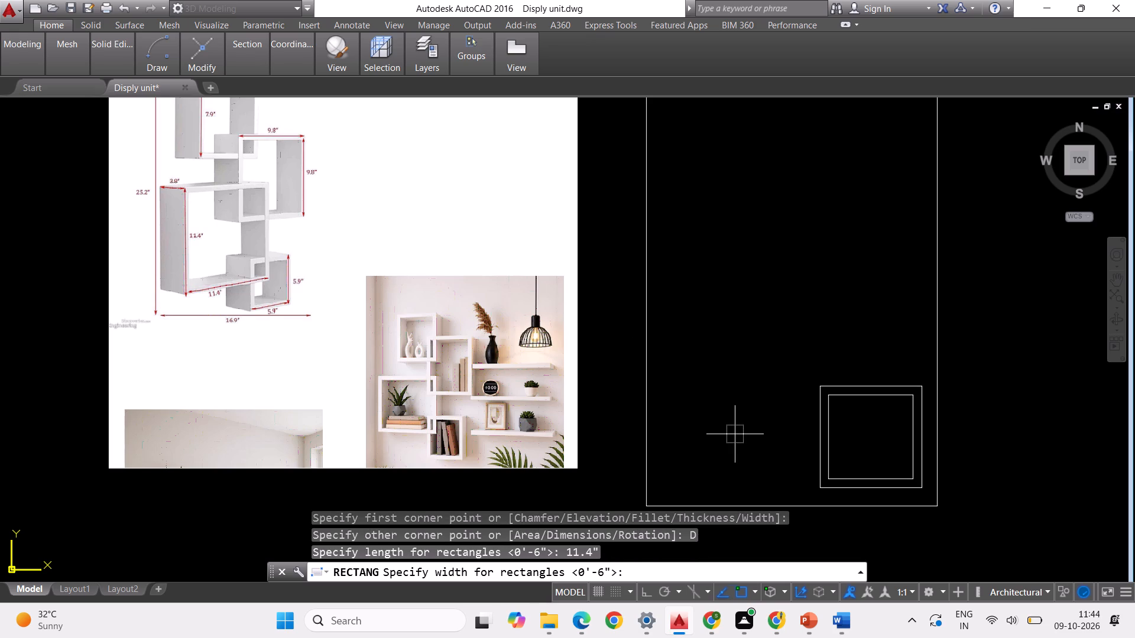
pyautogui.write('11.4"')
pyautogui.press('Return')
pyautogui.click(735, 434)
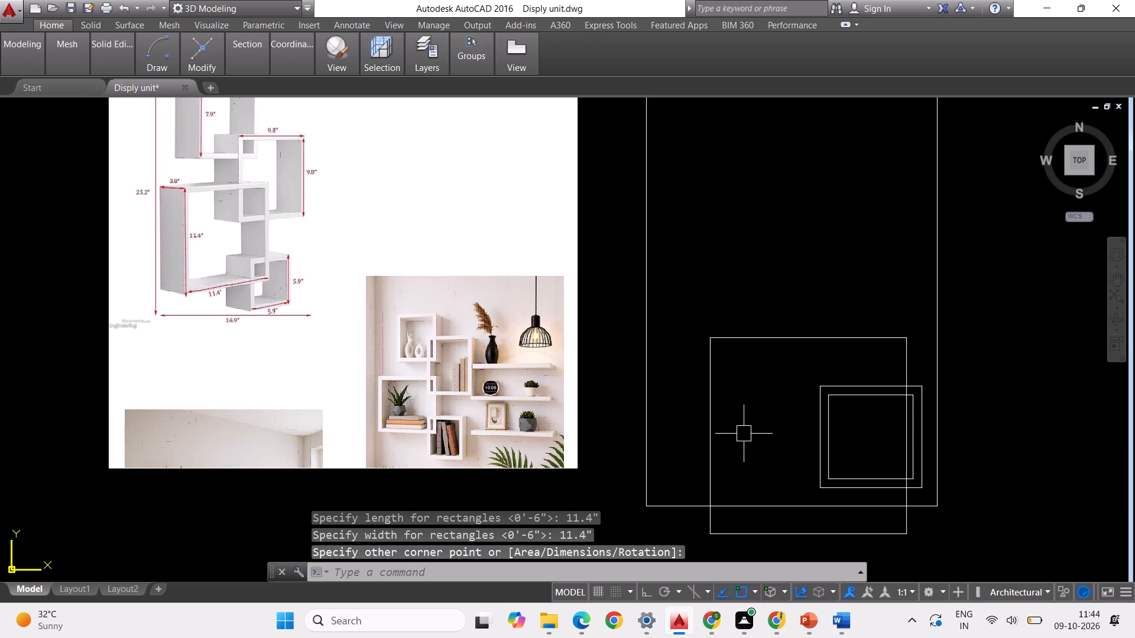
# Move the 11.4" square up and left, inside the outer outline near its left edge and clear above the small box.
pyautogui.click(747, 343)
pyautogui.rightClick(744, 400)
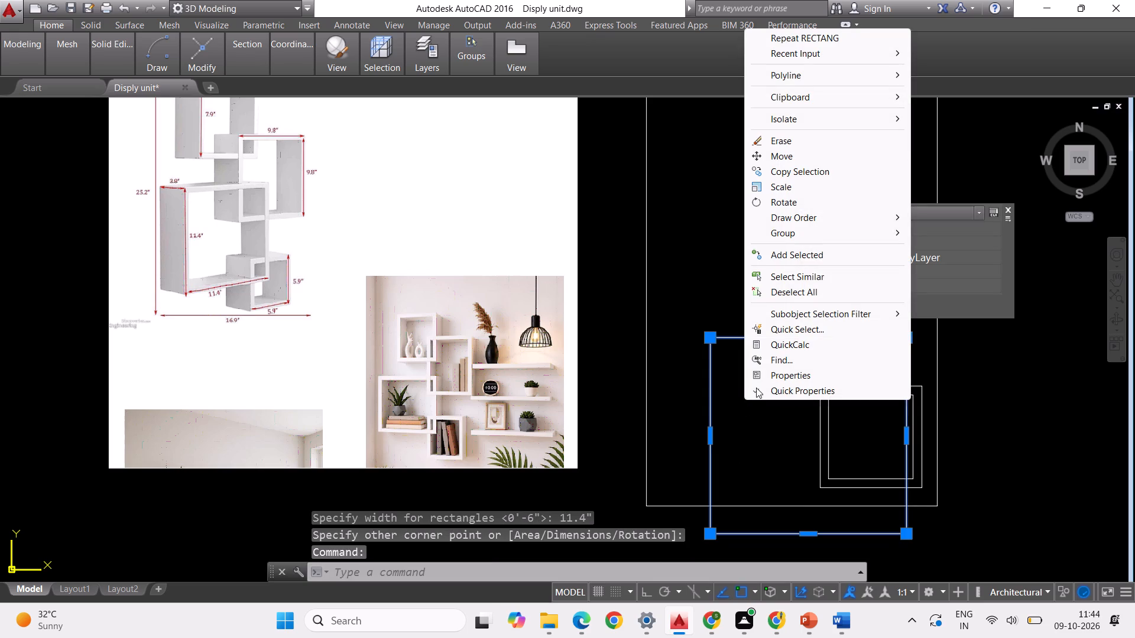
pyautogui.click(792, 162)
pyautogui.click(907, 530)
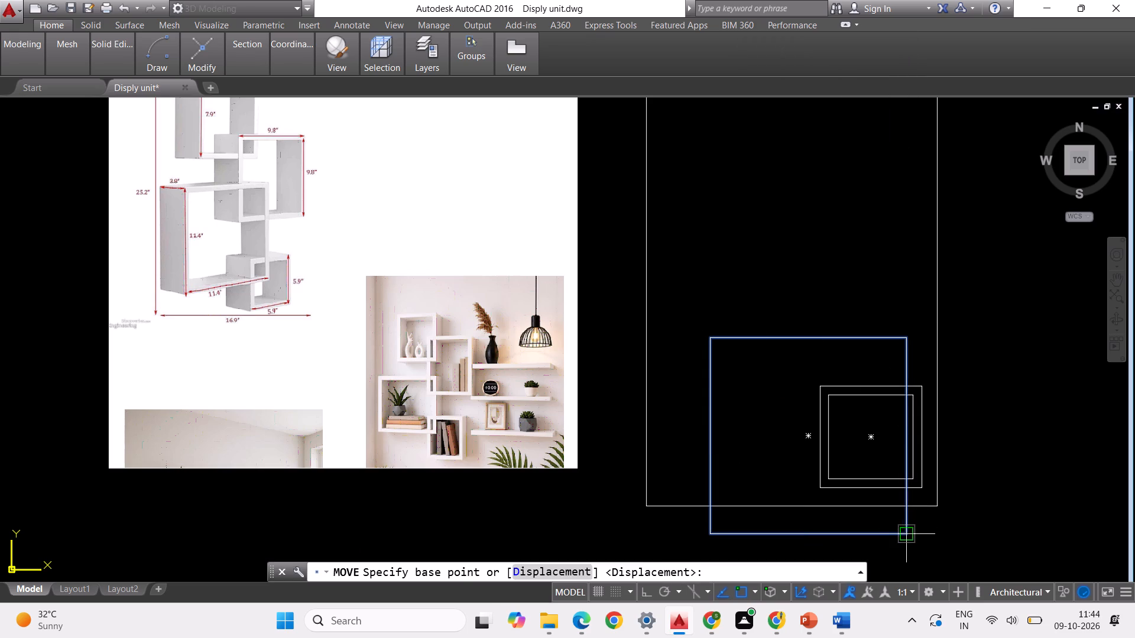
pyautogui.click(855, 358)
pyautogui.scroll(-1, 724, 447)
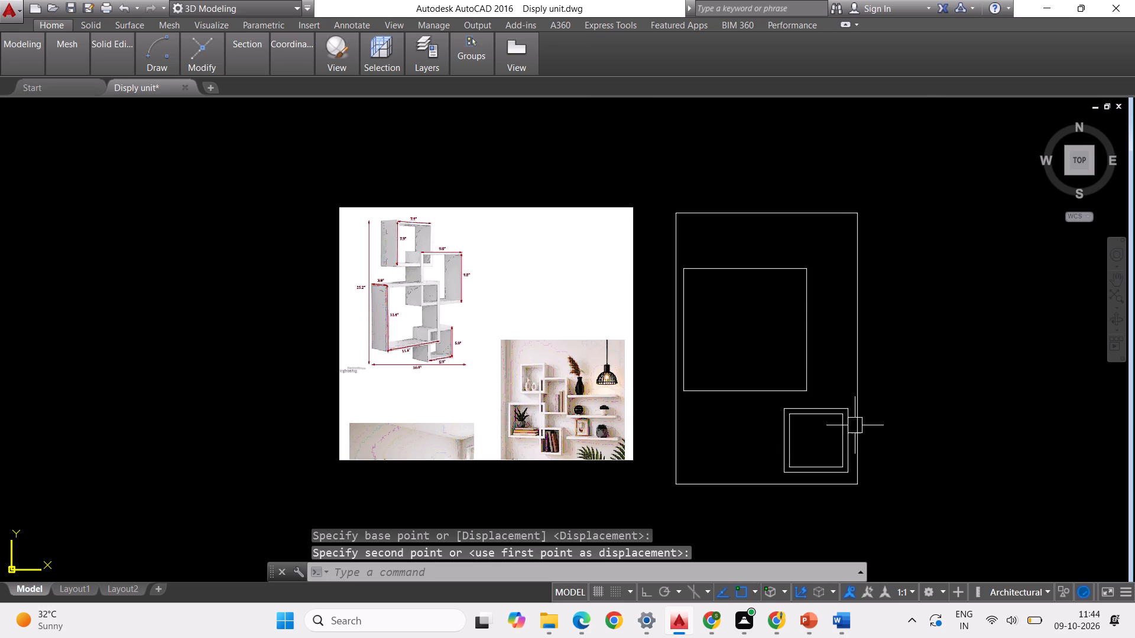
# Measure the outer outline's width along its top edge with a linear dimension, without placing it.
pyautogui.press('`')
pyautogui.scroll(2, 842, 363)
pyautogui.scroll(-2, 628, 350)
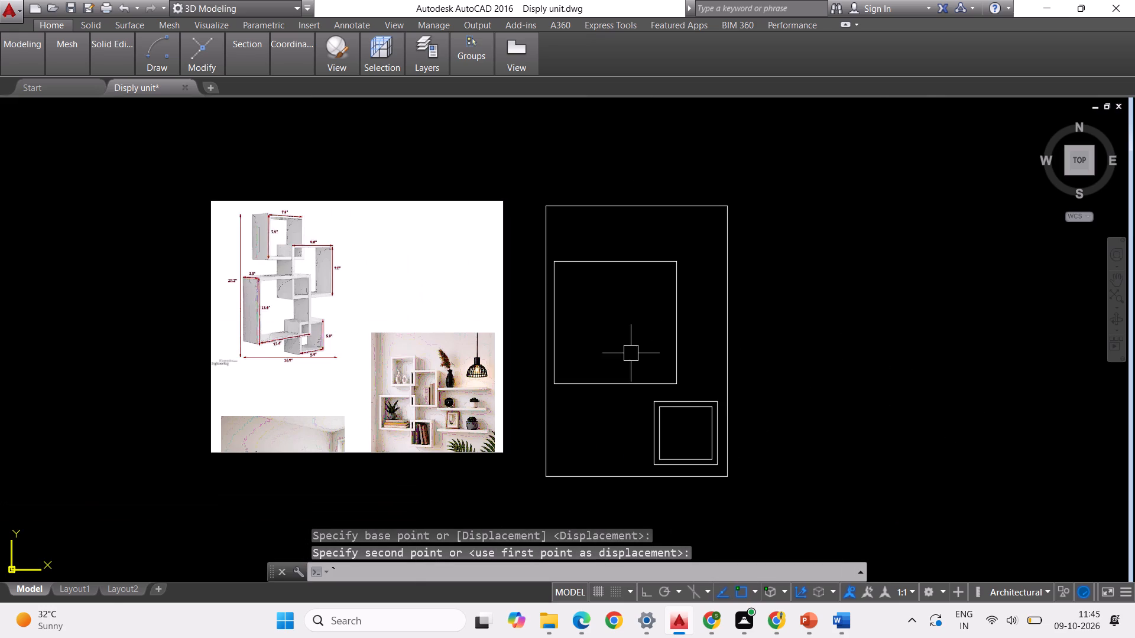
pyautogui.write('dli')
pyautogui.press('Return')
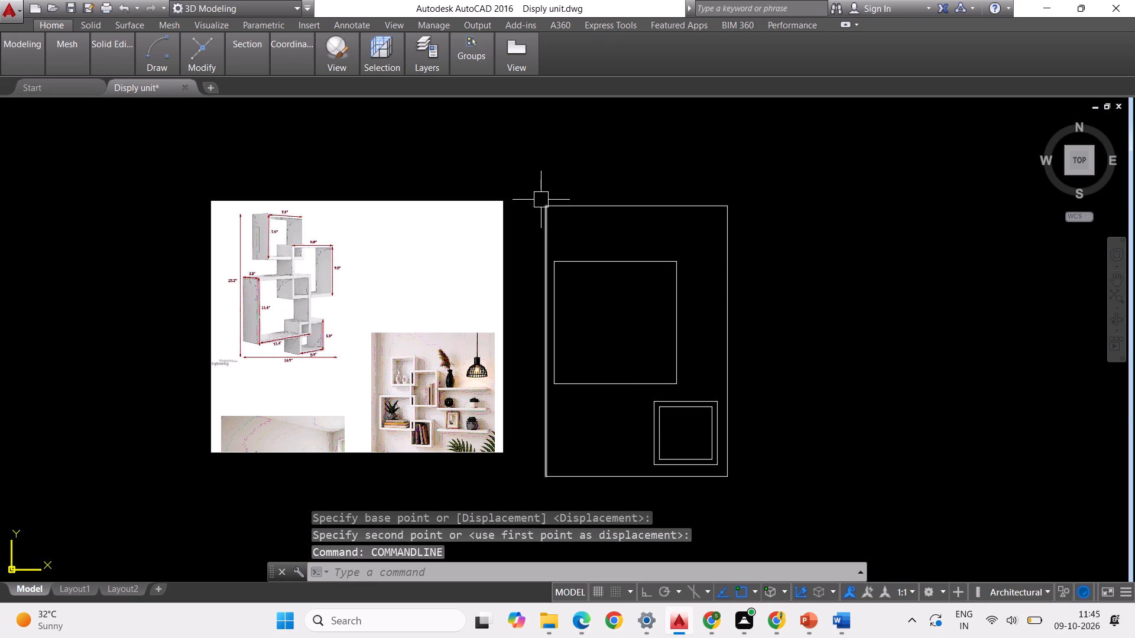
pyautogui.press('Escape')
pyautogui.press('Escape')
pyautogui.write('dli')
pyautogui.press('Return')
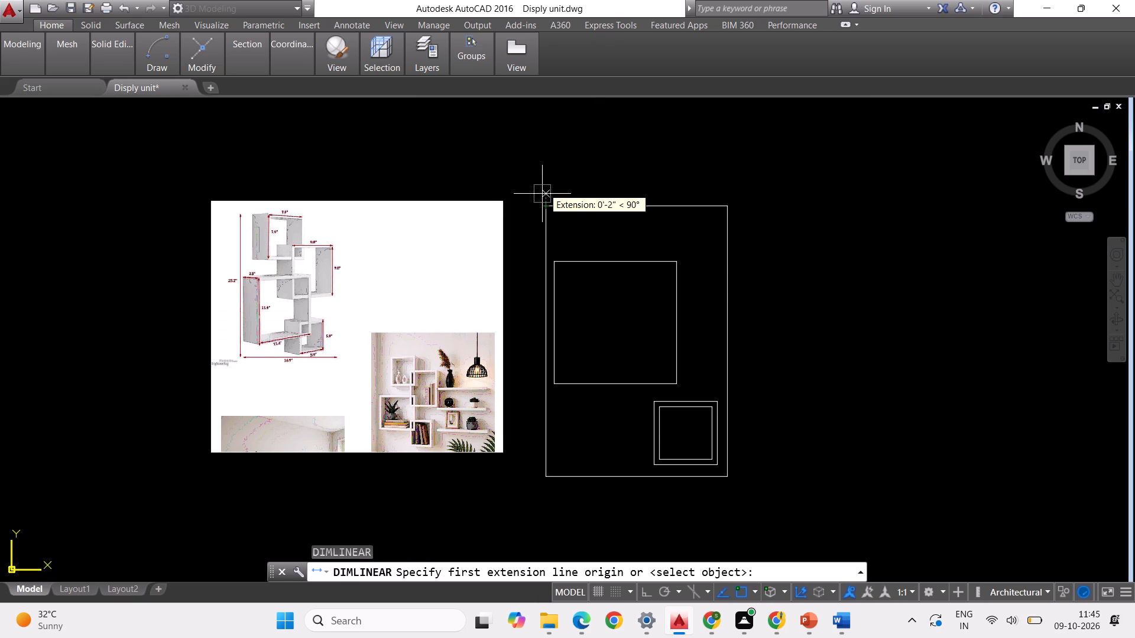
pyautogui.click(542, 206)
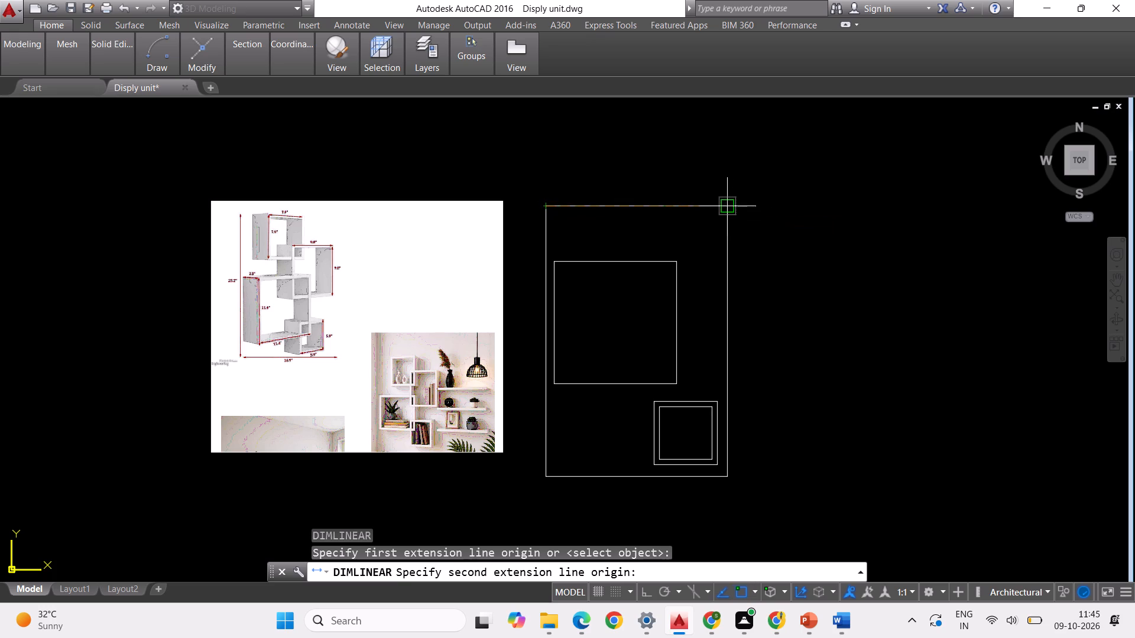
pyautogui.click(726, 209)
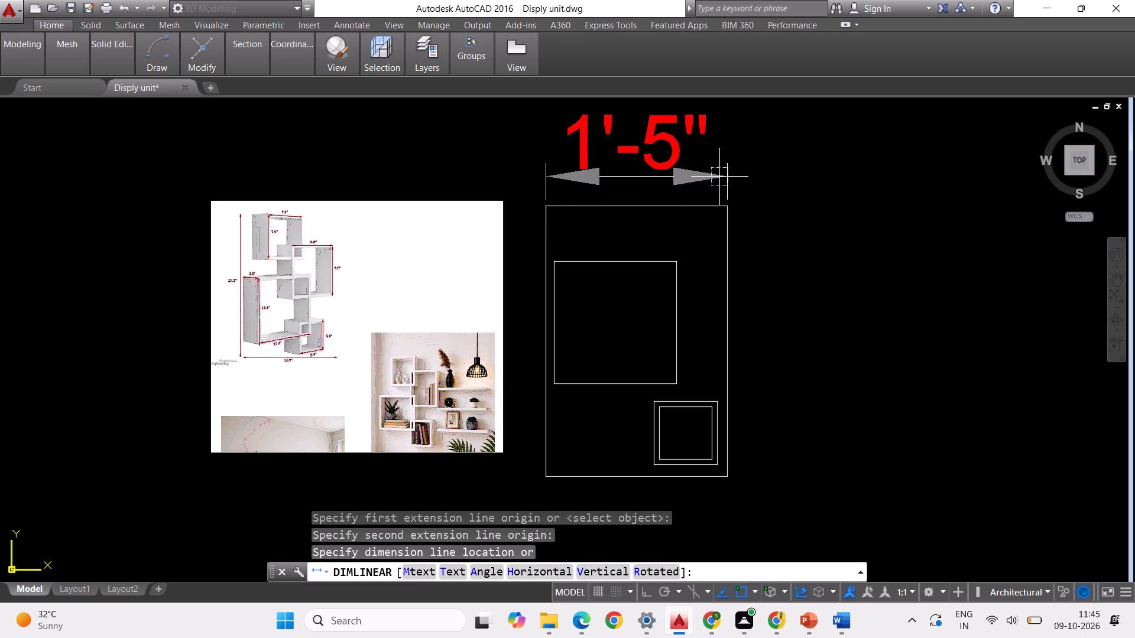
pyautogui.press('Escape')
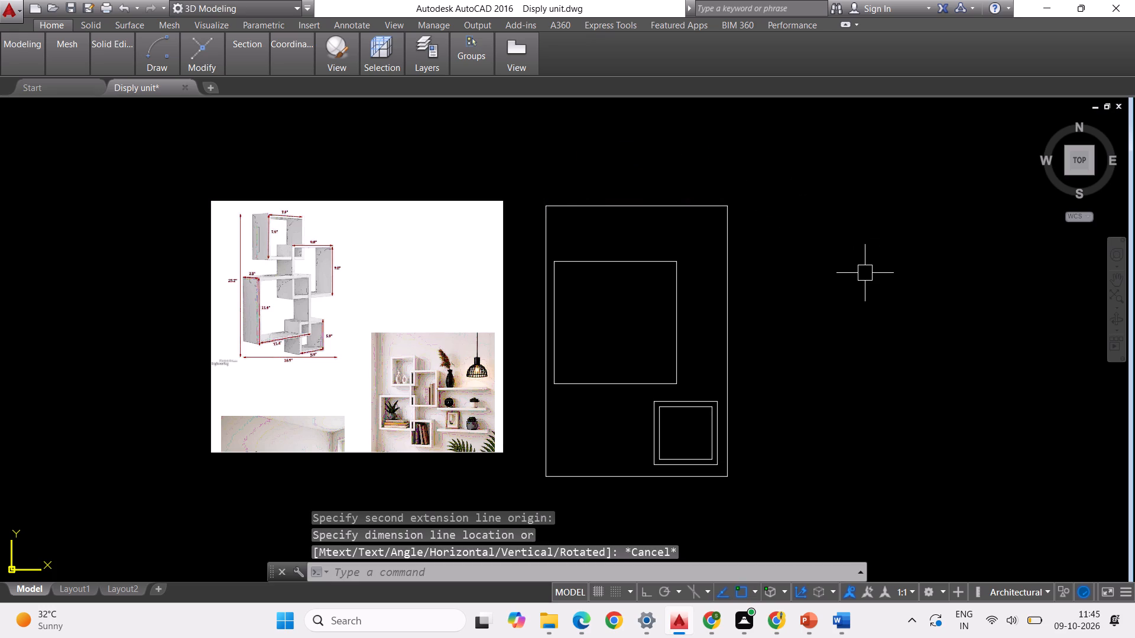
# Measure the outer outline's height along its right edge with a linear dimension, without placing it.
pyautogui.press('space')
pyautogui.press('space')
pyautogui.press('Escape')
pyautogui.press('Escape')
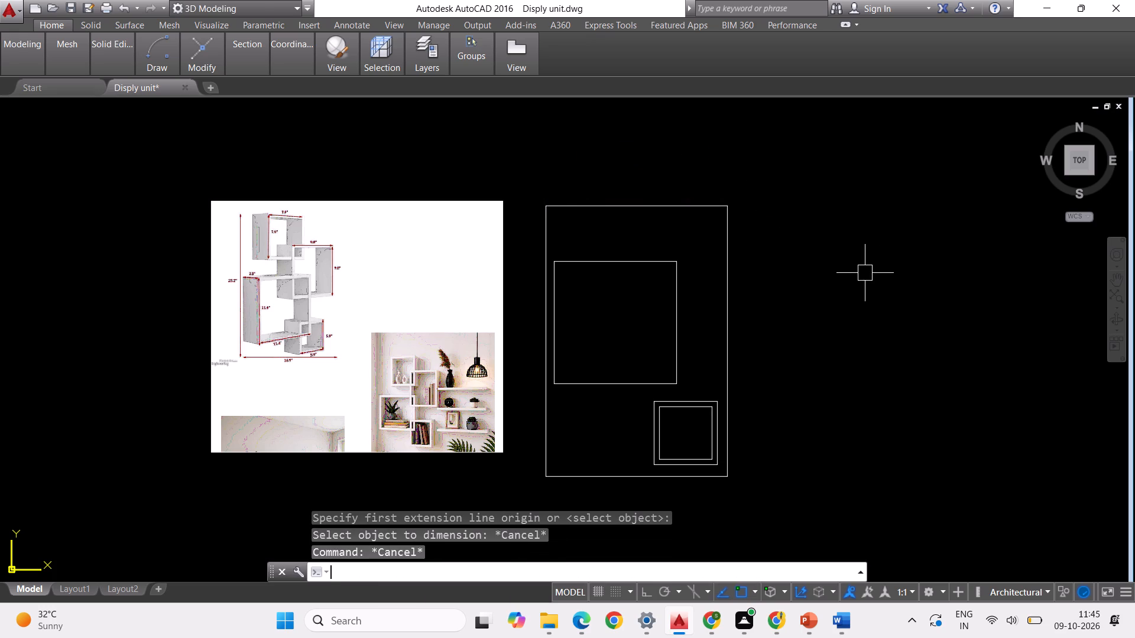
pyautogui.write('dli')
pyautogui.press('Return')
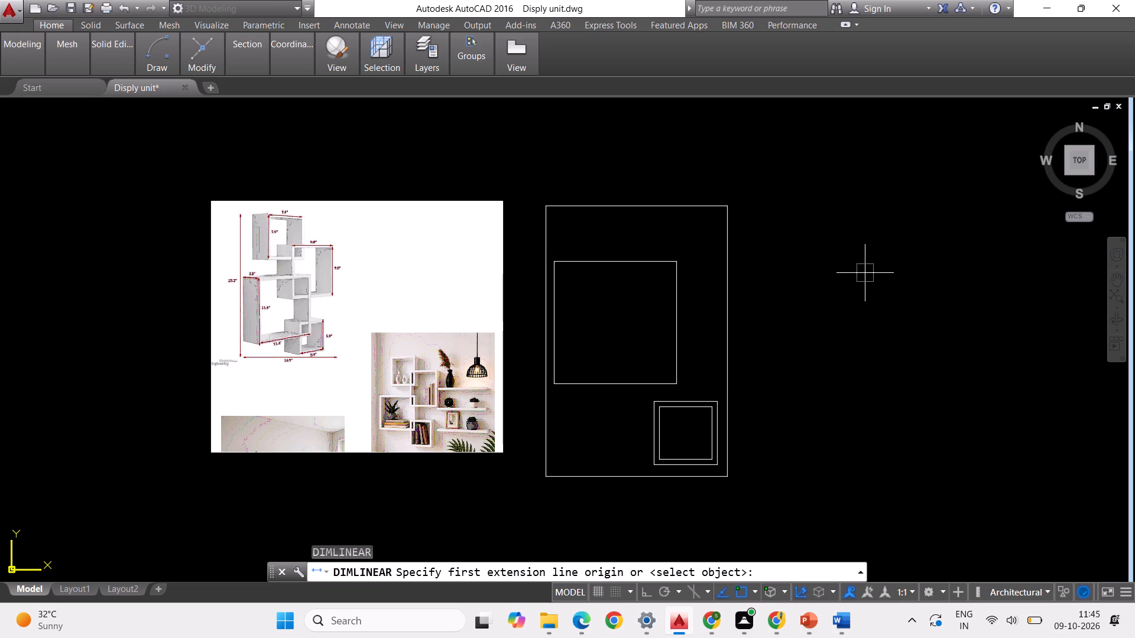
pyautogui.click(724, 203)
pyautogui.click(729, 476)
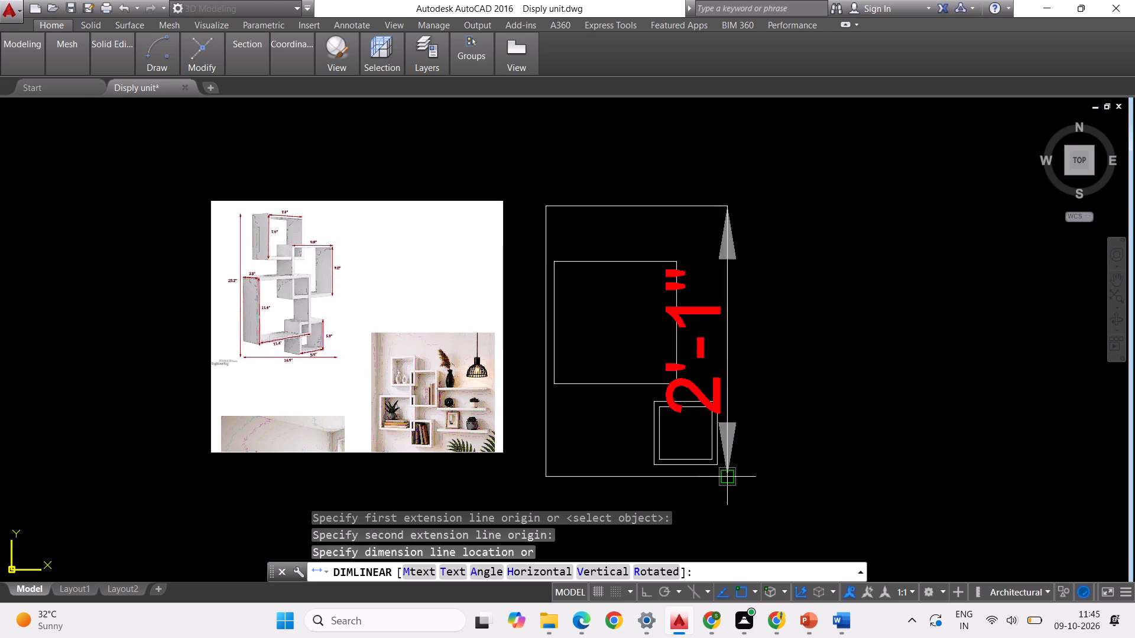
pyautogui.press('Escape')
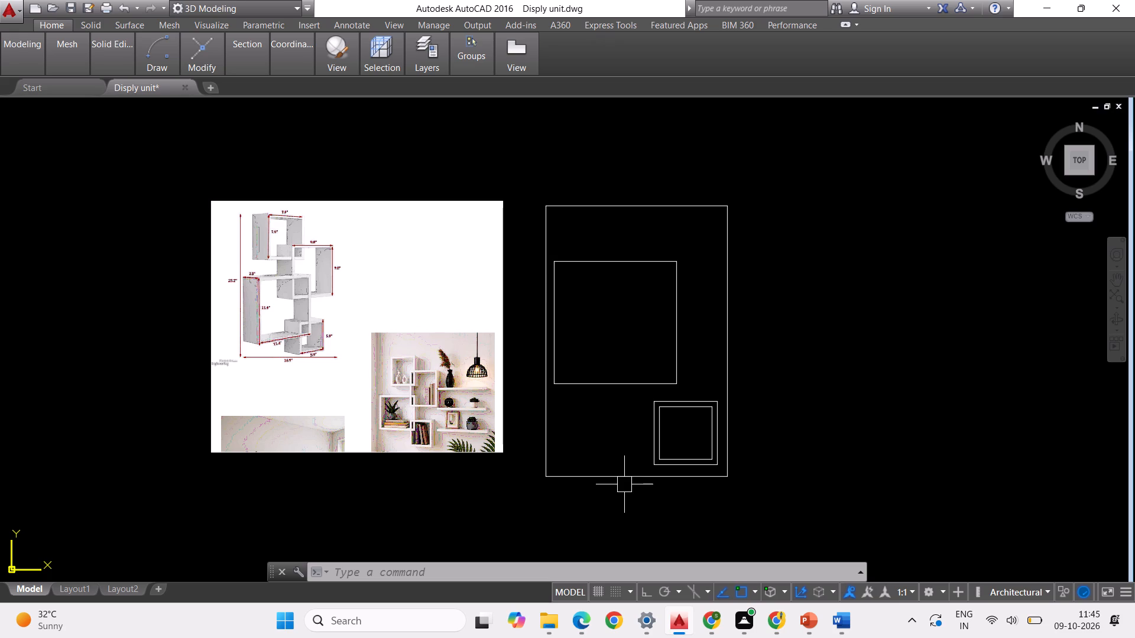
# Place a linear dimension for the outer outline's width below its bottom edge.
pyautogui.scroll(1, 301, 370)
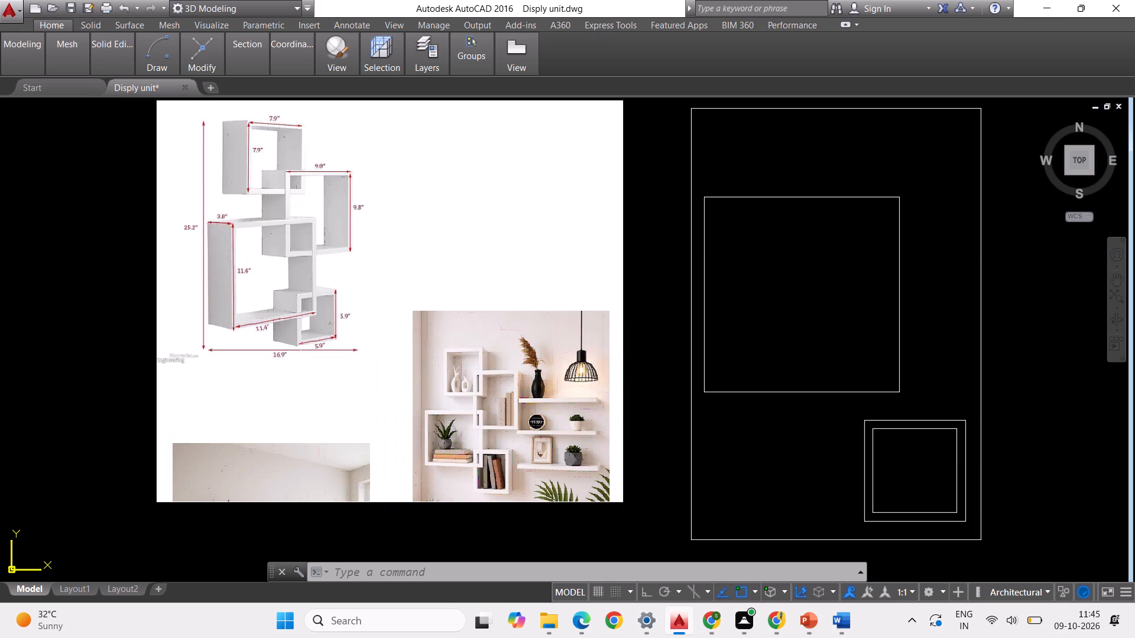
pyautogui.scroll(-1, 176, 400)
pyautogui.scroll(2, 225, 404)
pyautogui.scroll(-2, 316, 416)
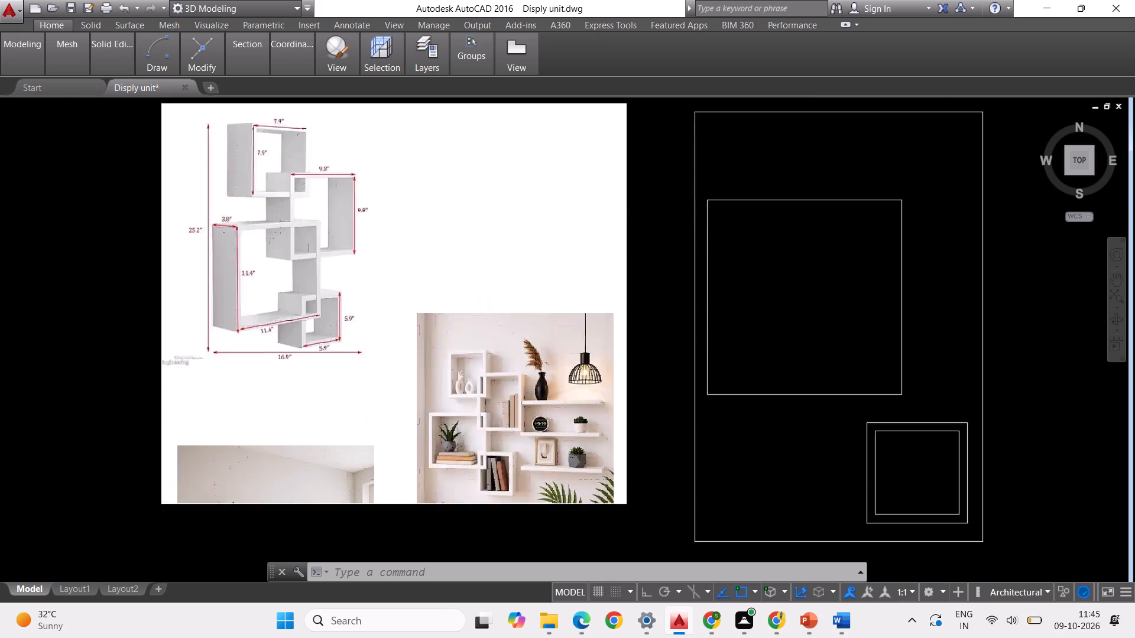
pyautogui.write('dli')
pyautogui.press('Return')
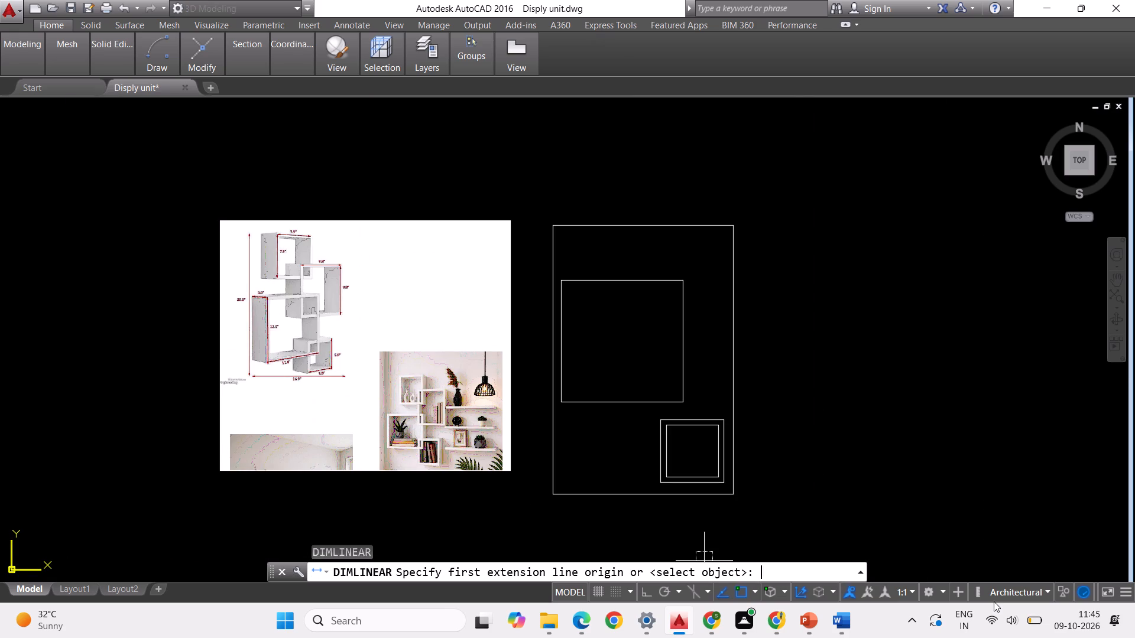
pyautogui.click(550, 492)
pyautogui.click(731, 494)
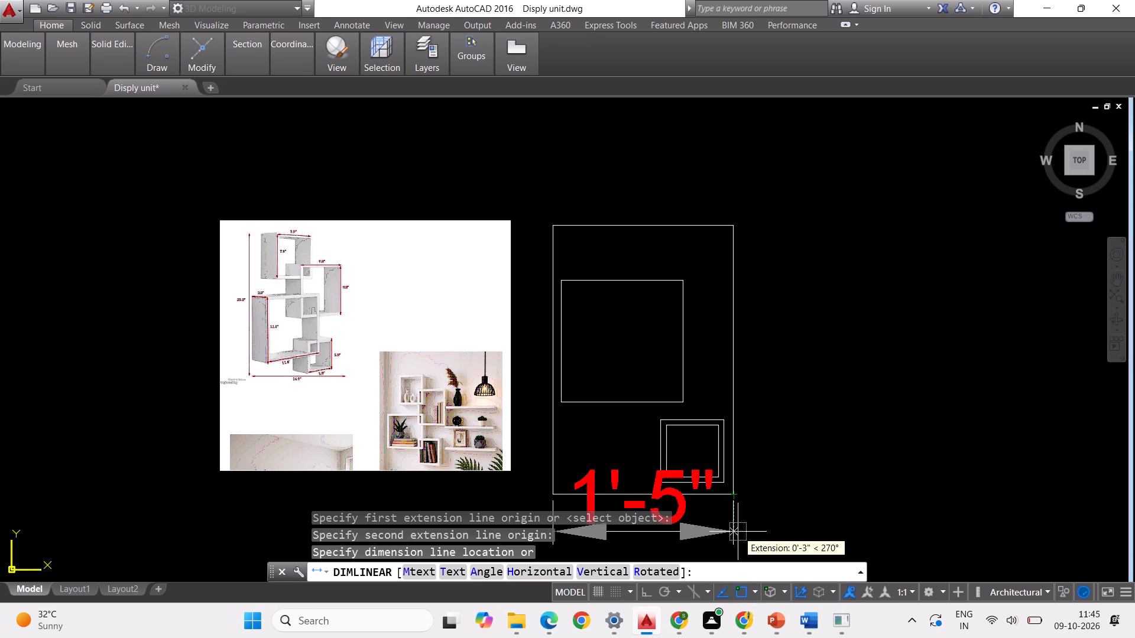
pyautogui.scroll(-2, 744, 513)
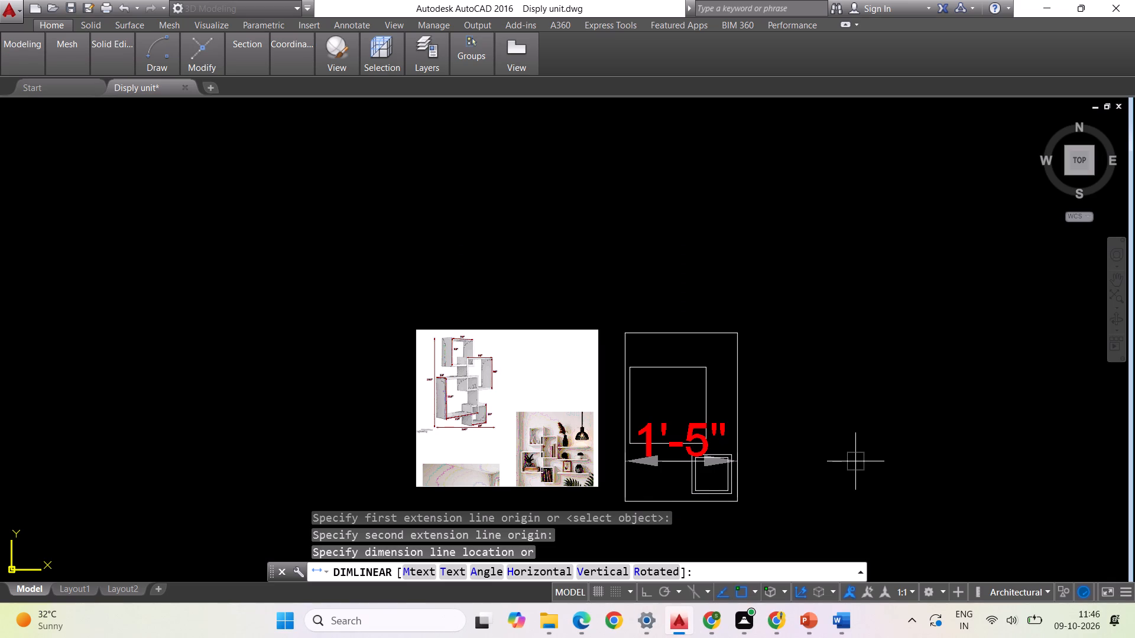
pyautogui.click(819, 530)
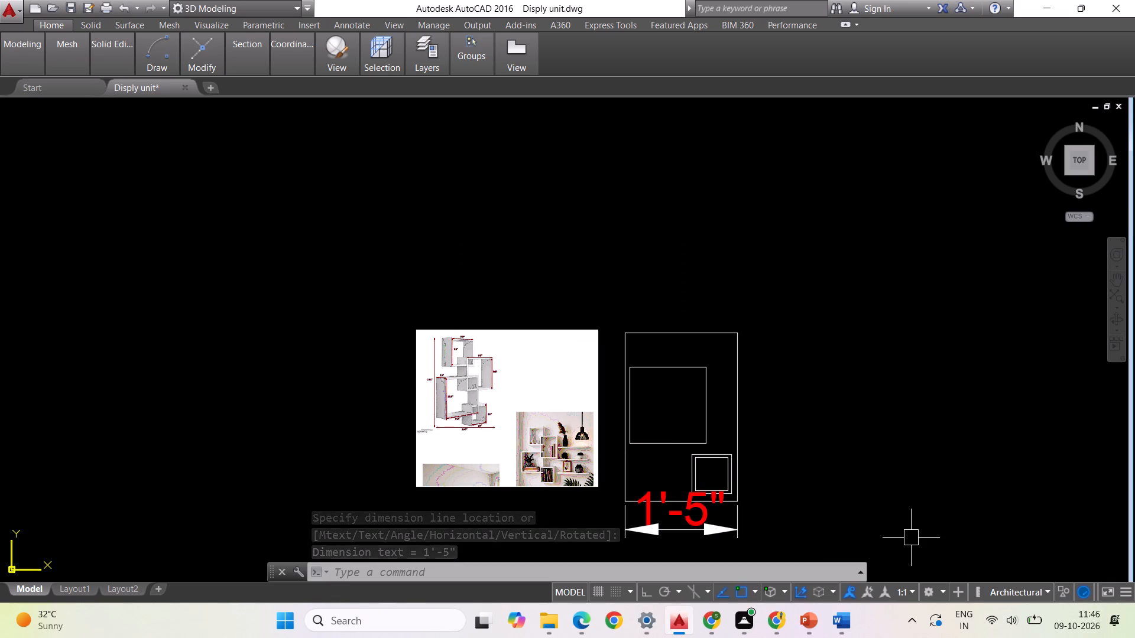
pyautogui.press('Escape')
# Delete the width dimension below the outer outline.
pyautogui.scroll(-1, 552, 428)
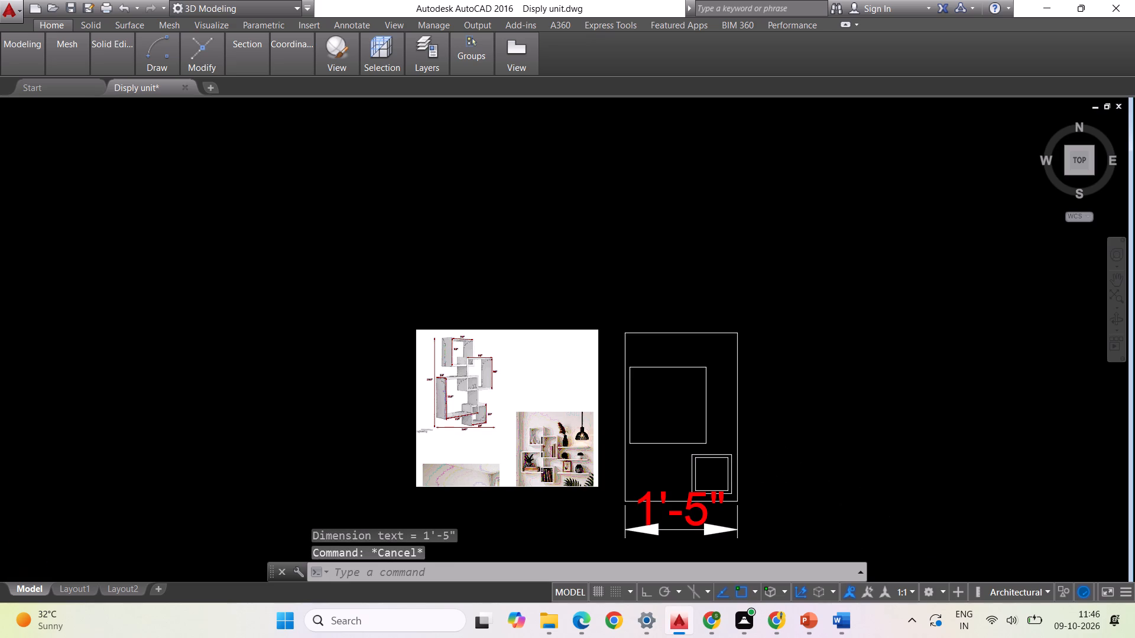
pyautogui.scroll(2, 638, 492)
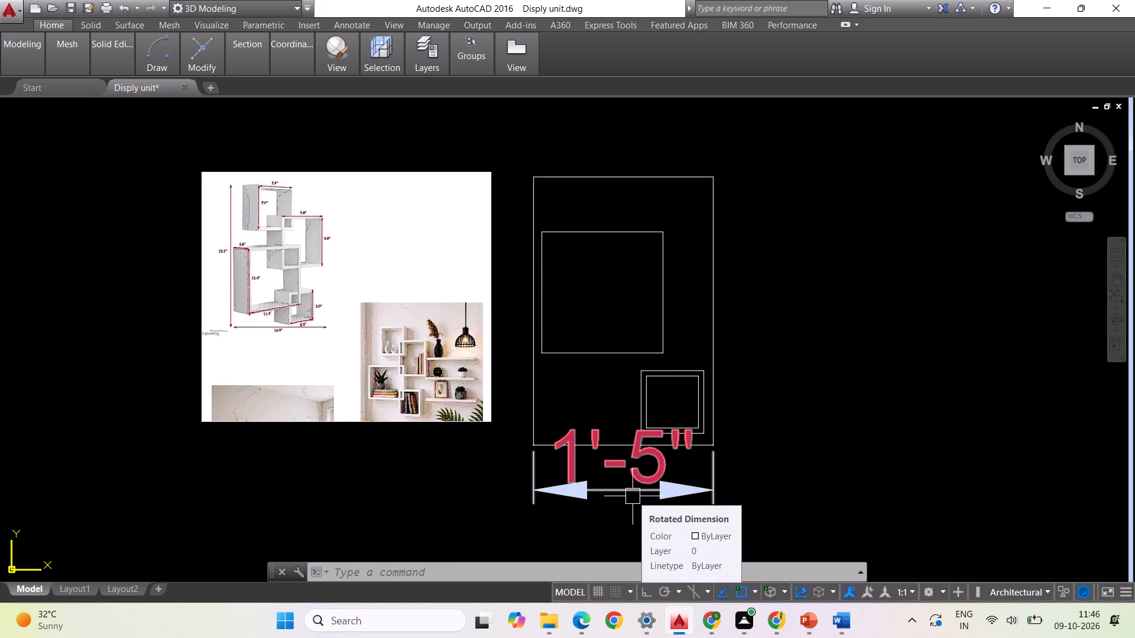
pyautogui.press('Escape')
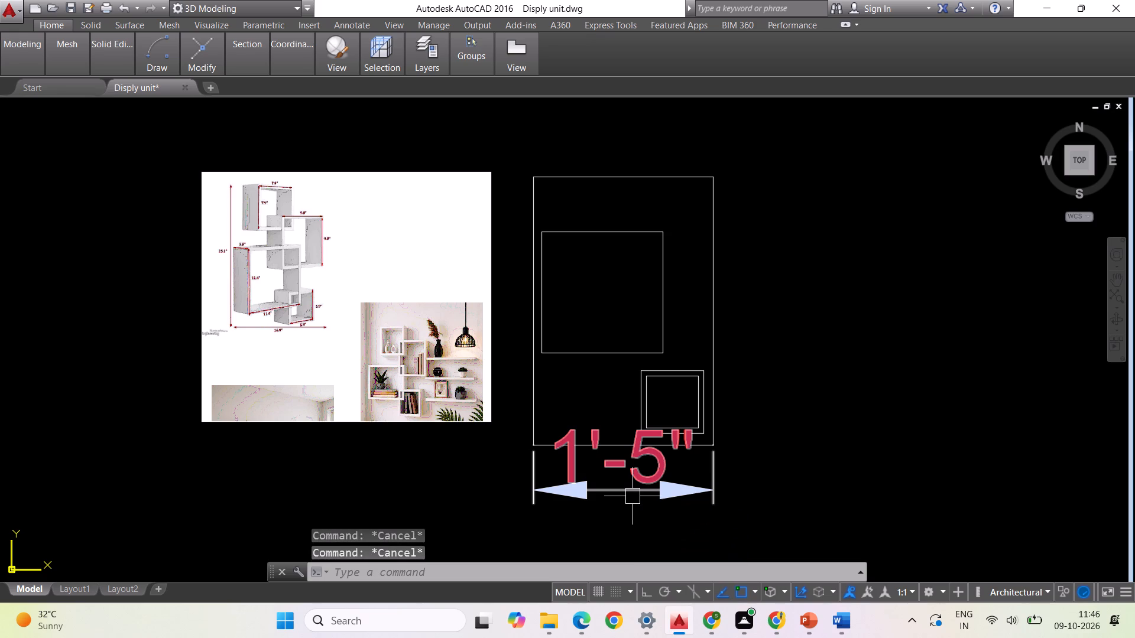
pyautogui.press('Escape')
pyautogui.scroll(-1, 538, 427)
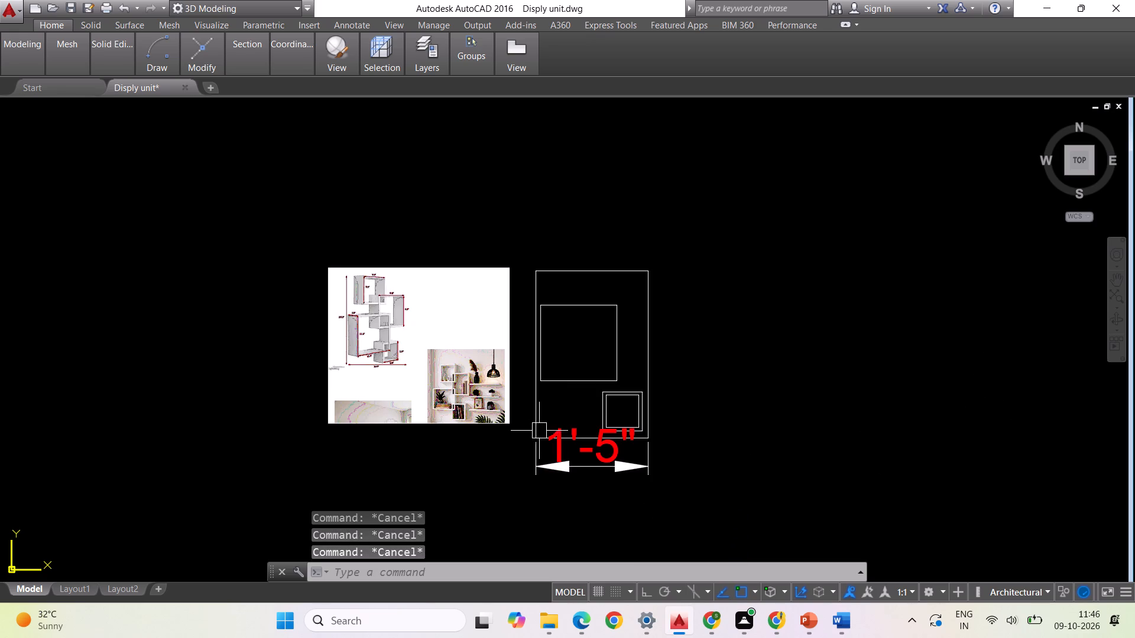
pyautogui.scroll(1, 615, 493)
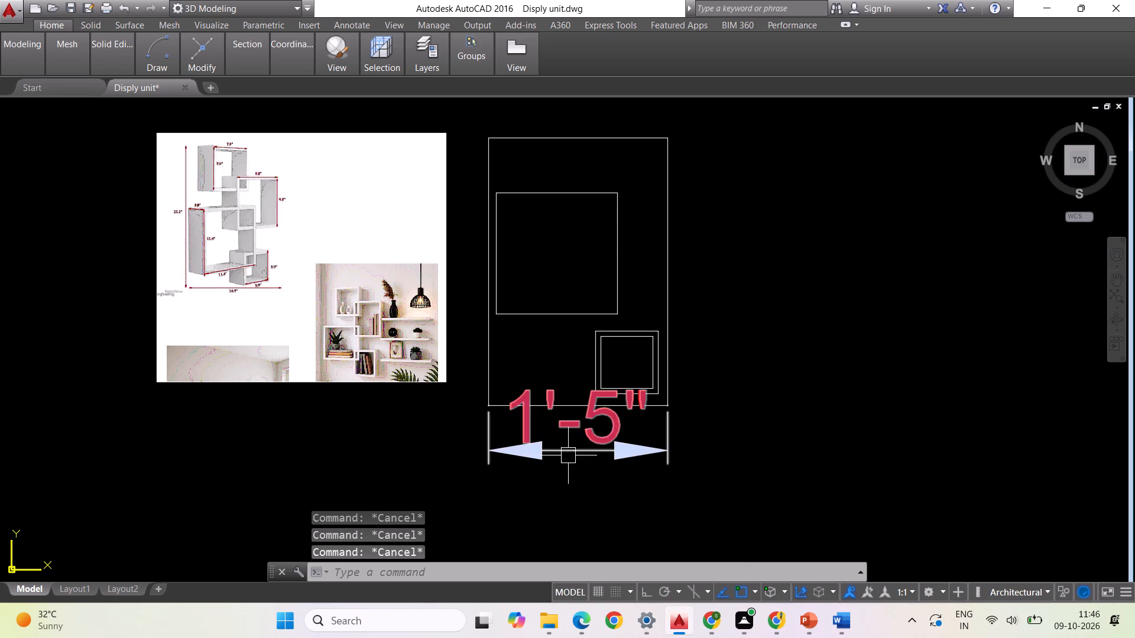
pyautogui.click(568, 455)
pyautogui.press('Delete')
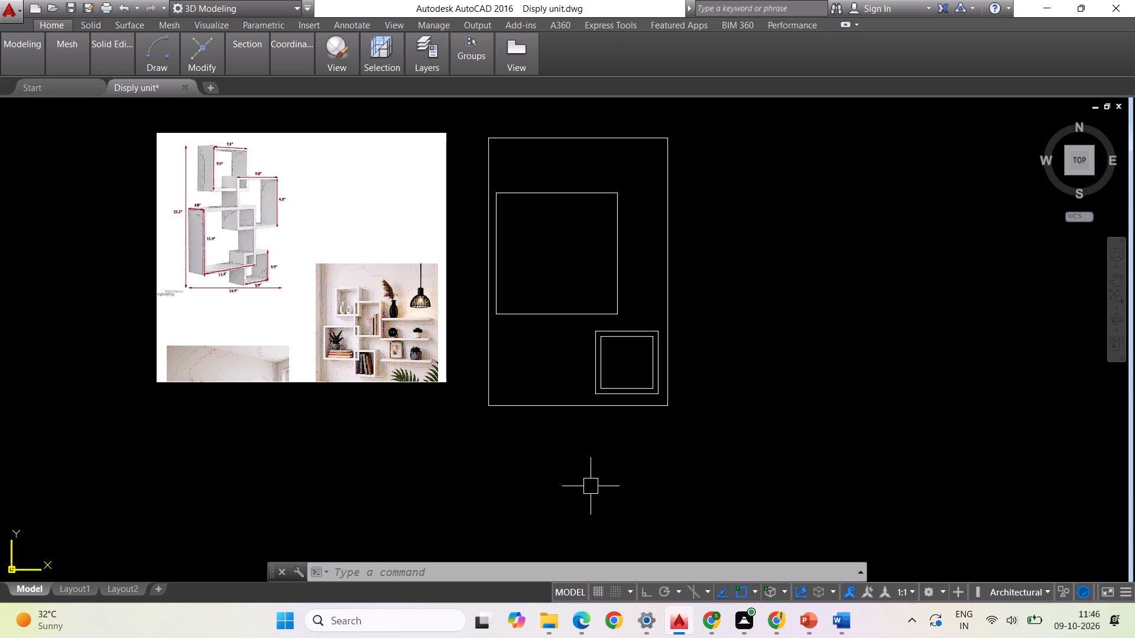
# Save the drawing.
pyautogui.press('Escape')
pyautogui.hotkey('ctrl', 's')
# Measure the outer outline's width along its bottom edge with a linear dimension, without placing it.
pyautogui.write('dli')
pyautogui.press('Return')
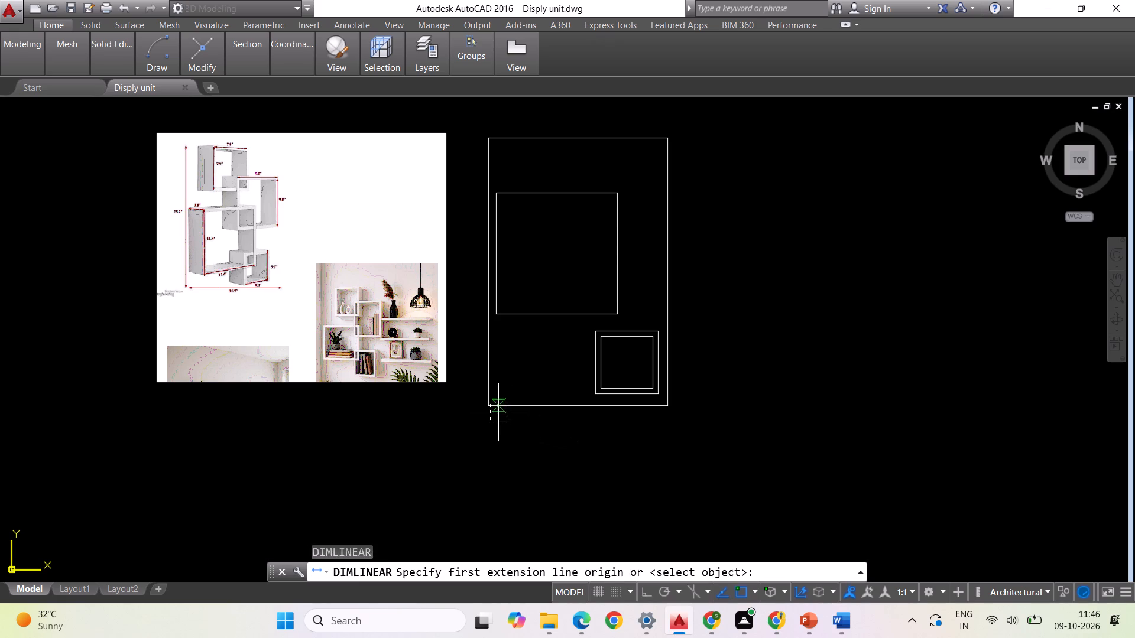
pyautogui.click(486, 405)
pyautogui.click(670, 405)
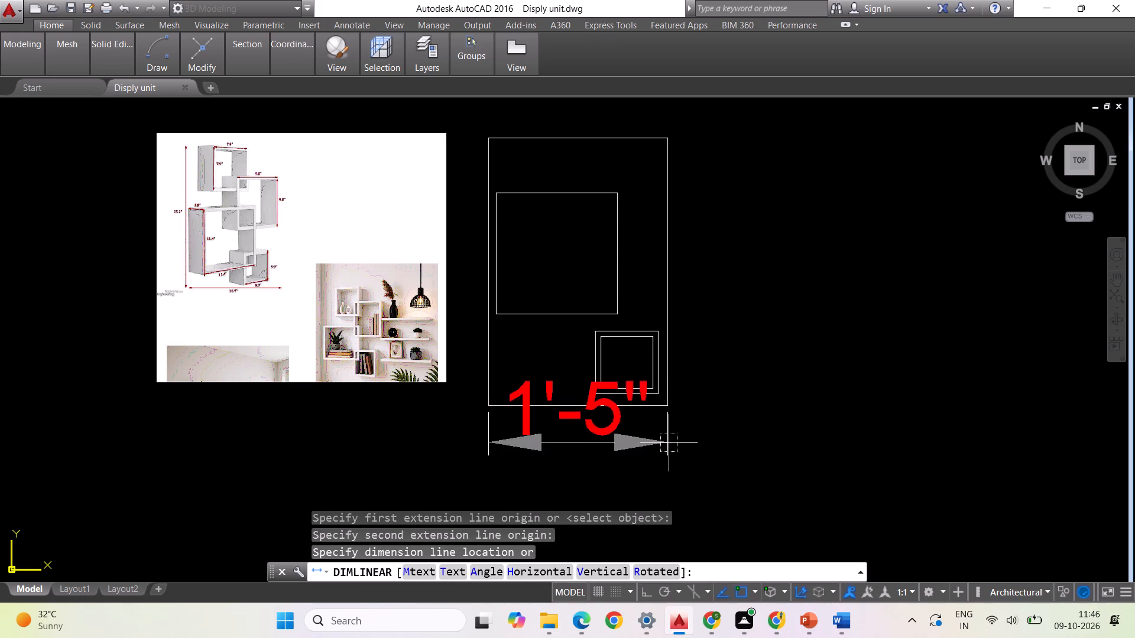
pyautogui.press('Escape')
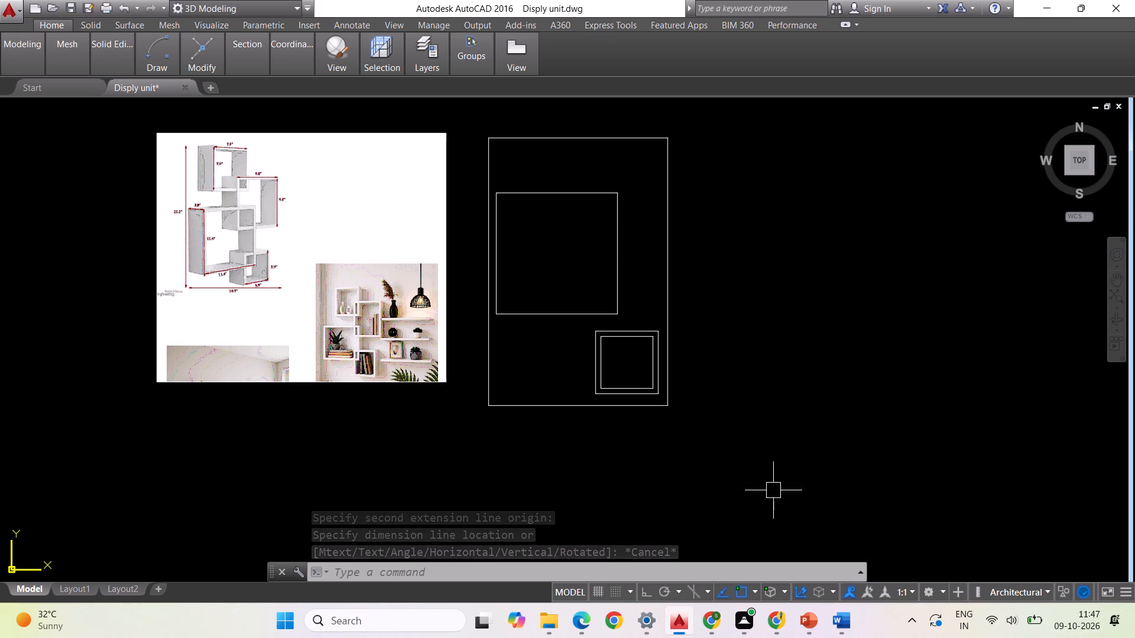
# Offset the large square inside the outer outline inward by 0.5" to give the box its thickness.
pyautogui.scroll(-1, 618, 445)
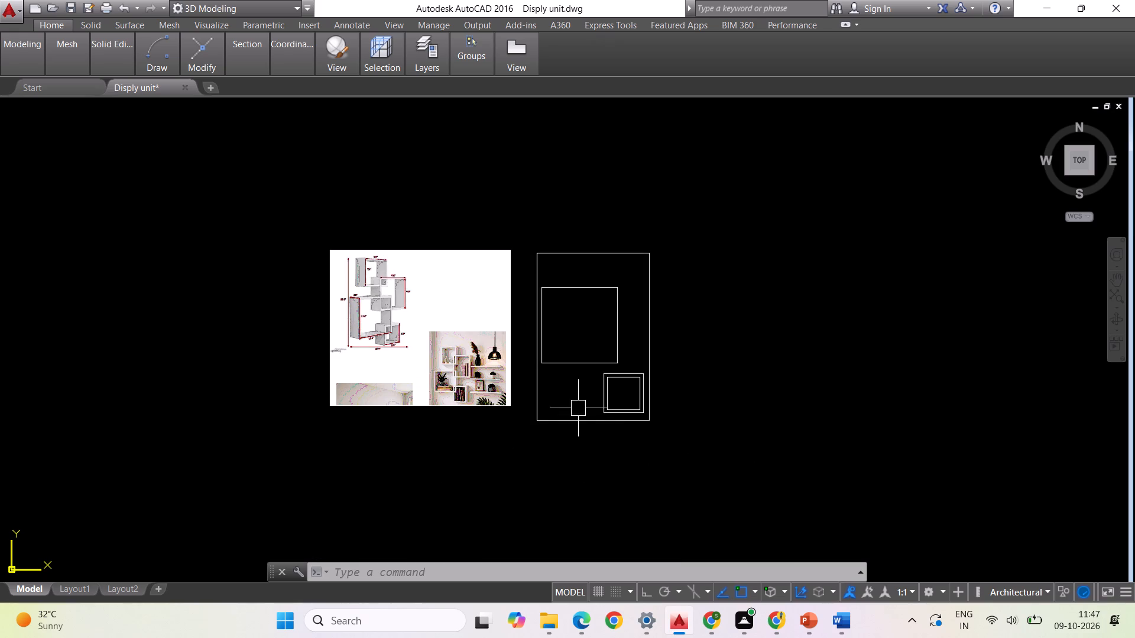
pyautogui.scroll(1, 628, 338)
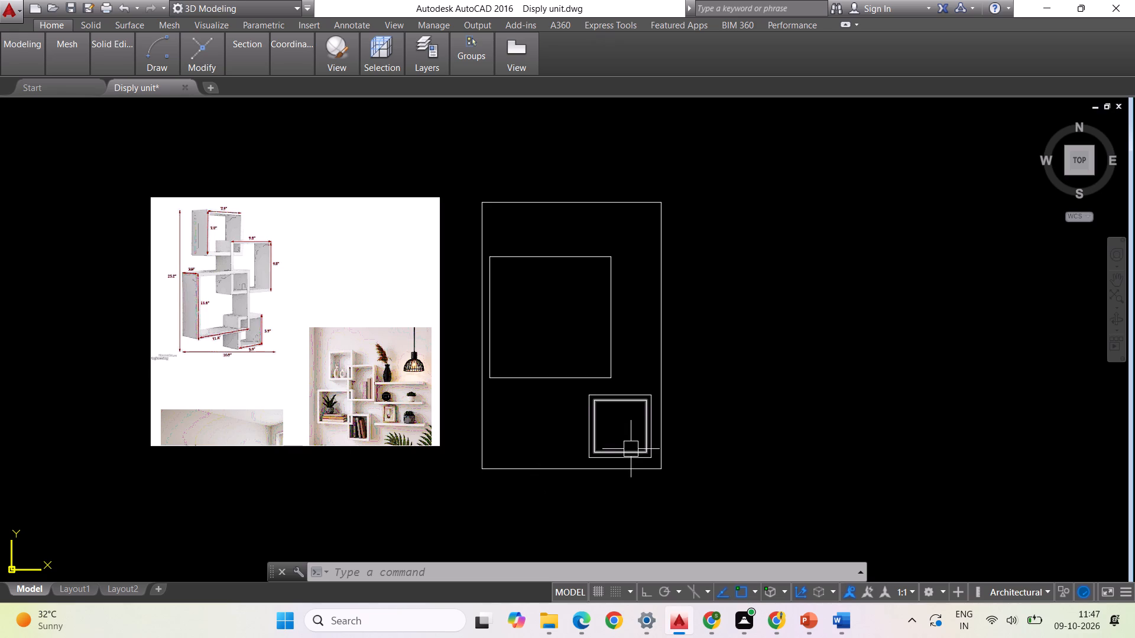
pyautogui.scroll(-1, 449, 493)
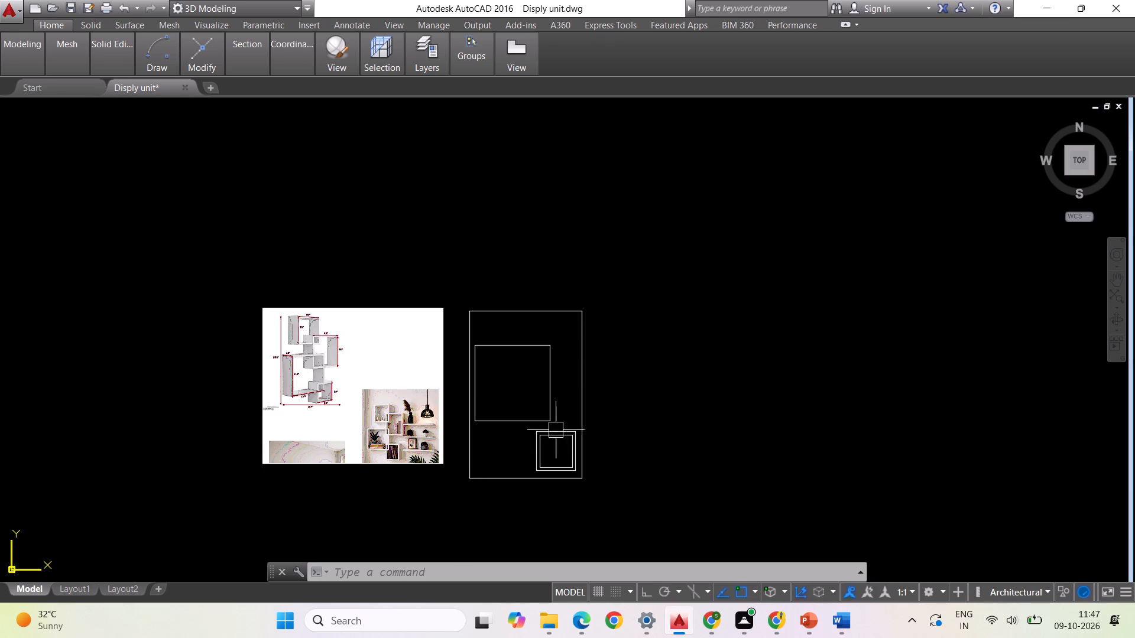
pyautogui.scroll(2, 572, 423)
pyautogui.scroll(-1, 802, 427)
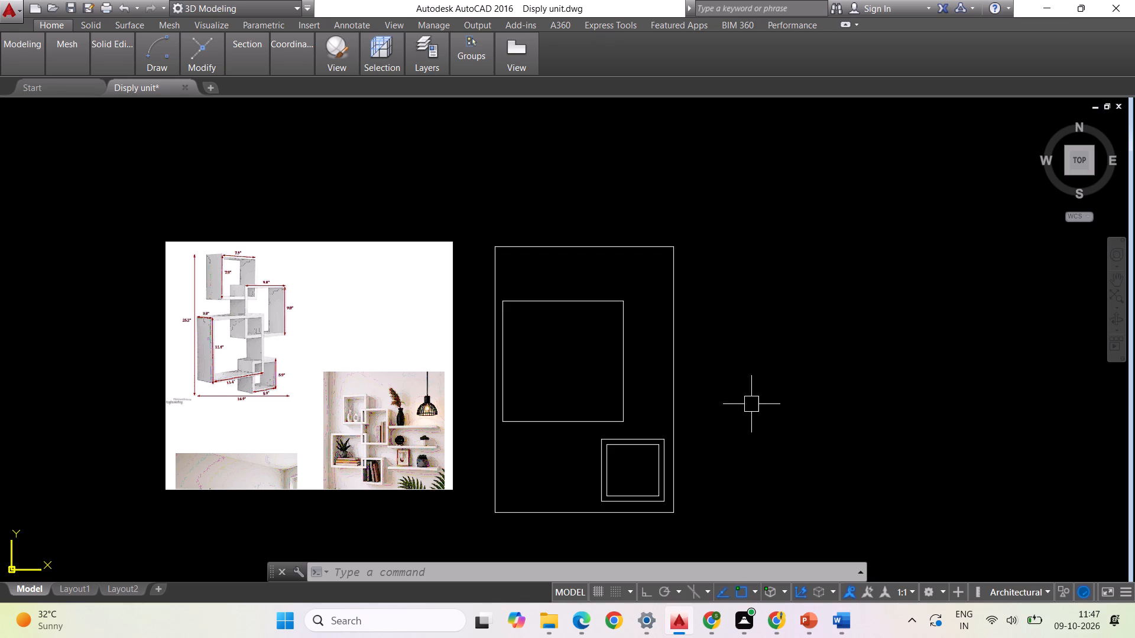
pyautogui.press('Escape')
pyautogui.press('o')
pyautogui.press('Return')
pyautogui.write('0.5"')
pyautogui.press('Return')
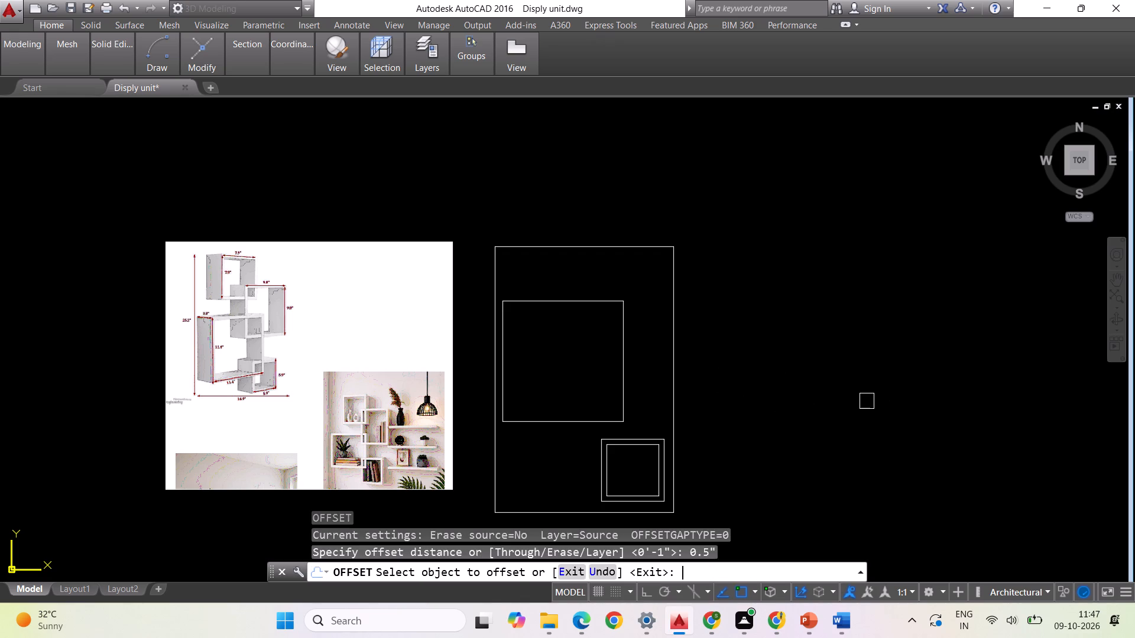
pyautogui.click(585, 302)
pyautogui.click(581, 357)
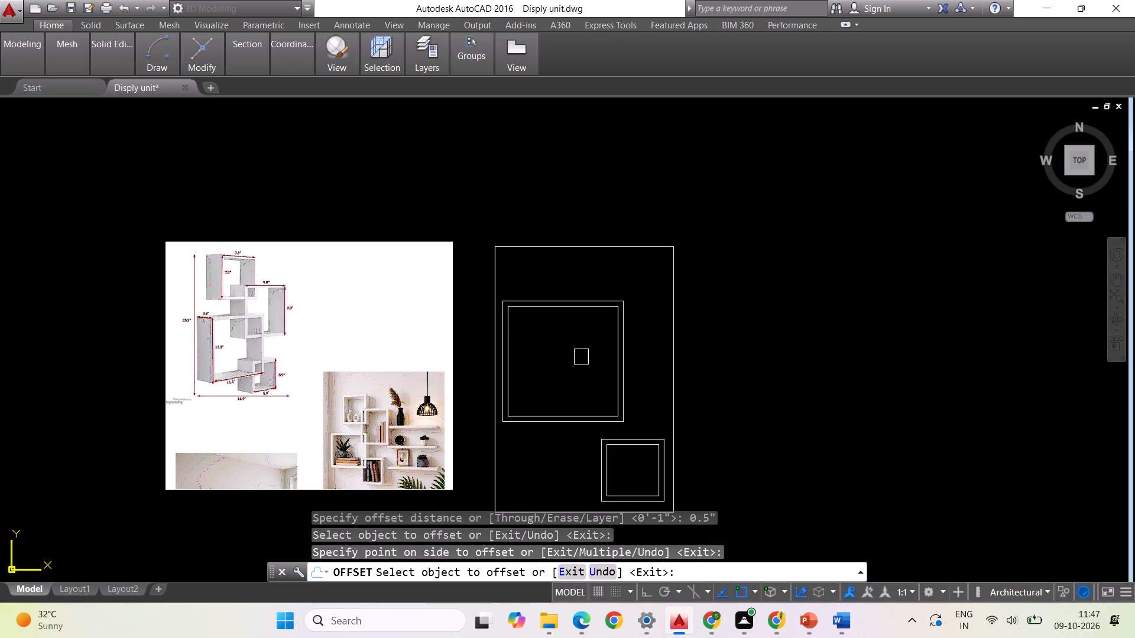
pyautogui.press('Escape')
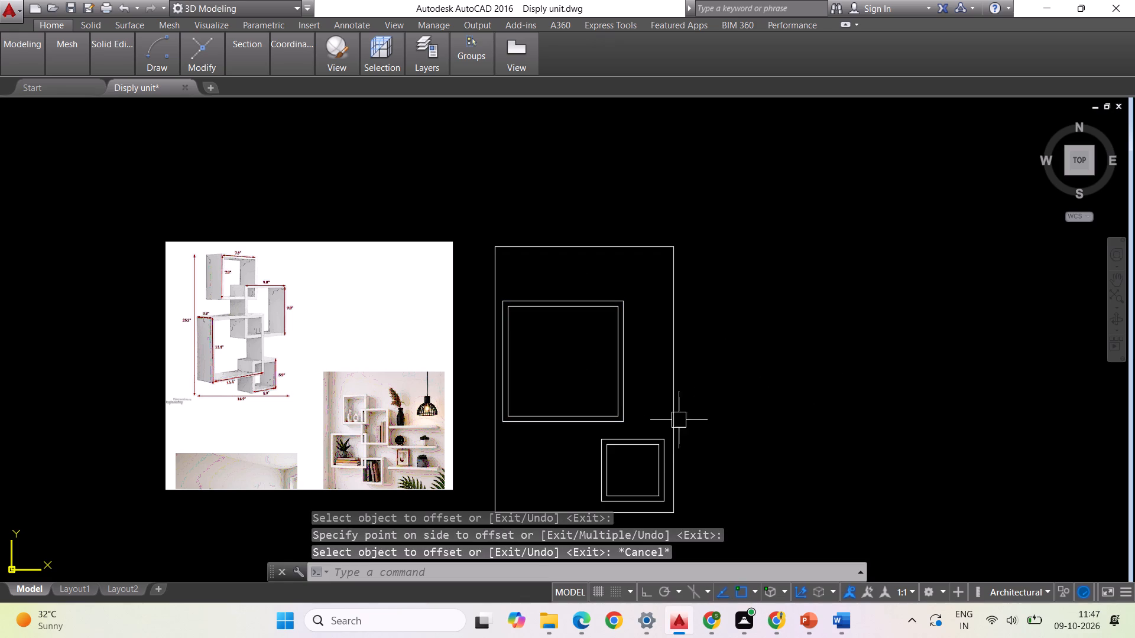
# Move the large double-lined box straight down about 3" so its lower-right corner overlaps the small box's upper-left corner.
pyautogui.scroll(1, 649, 416)
pyautogui.scroll(-1, 649, 416)
pyautogui.click(639, 411)
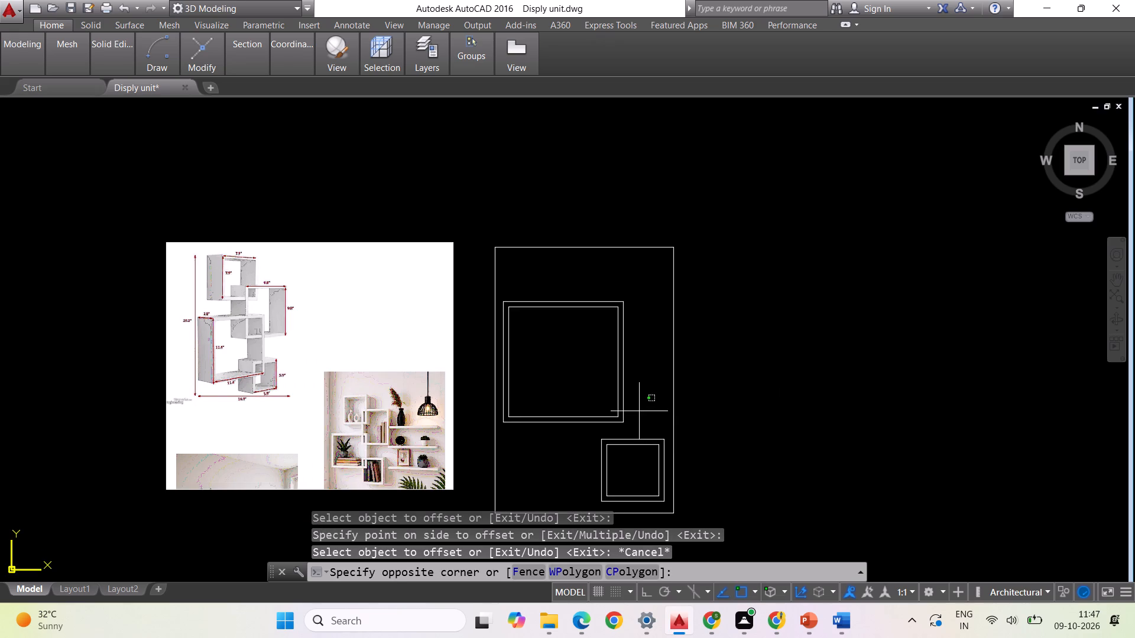
pyautogui.click(585, 388)
pyautogui.rightClick(585, 388)
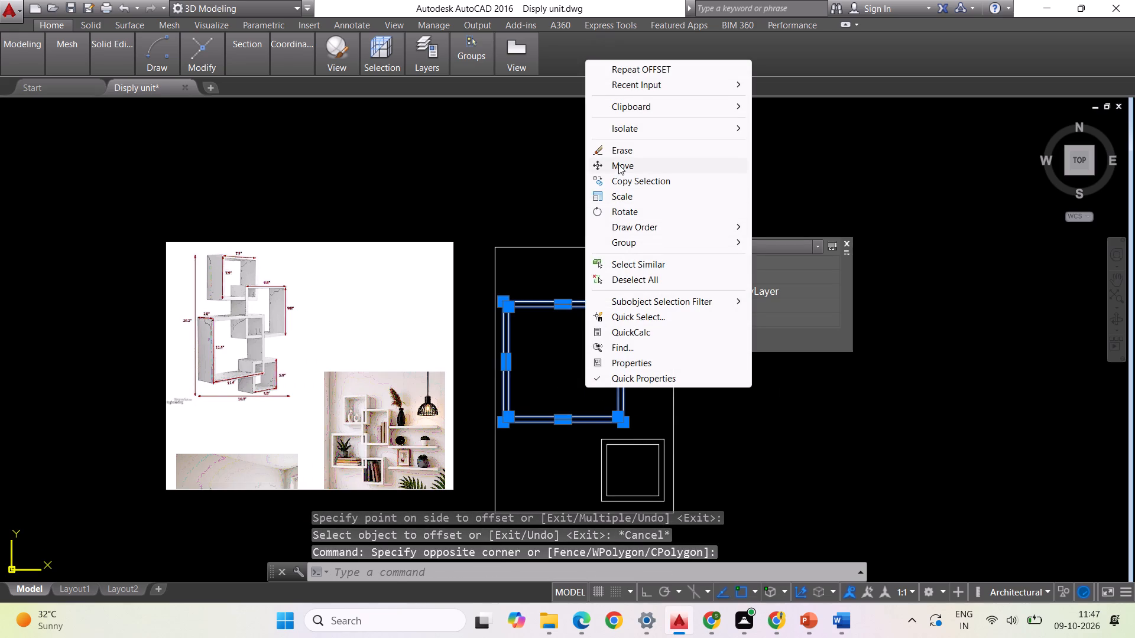
pyautogui.click(618, 164)
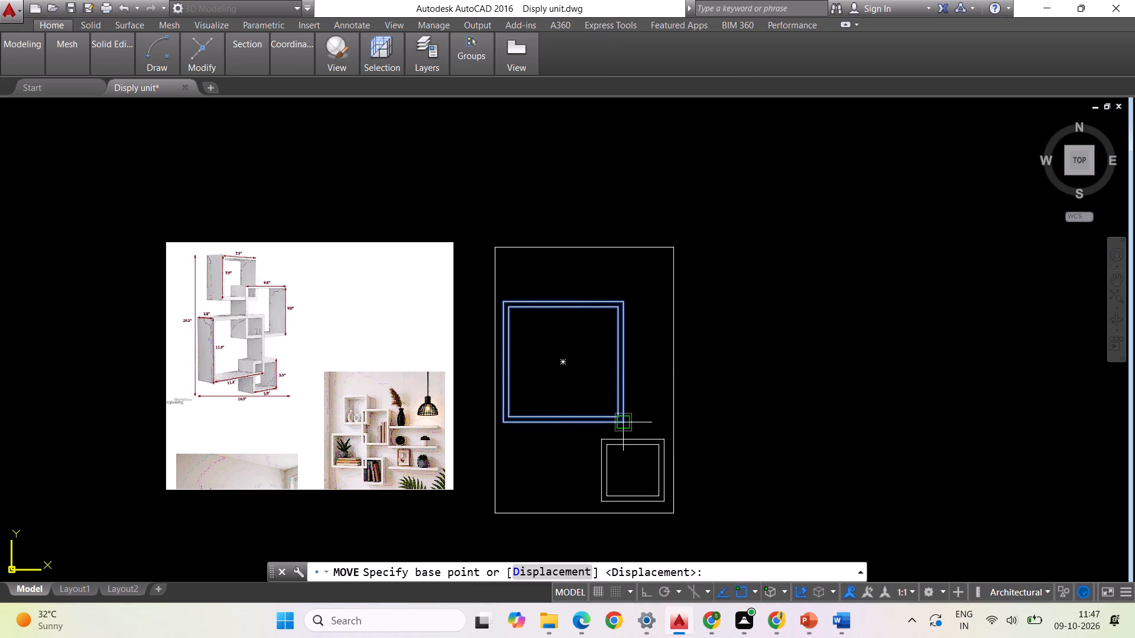
pyautogui.click(623, 420)
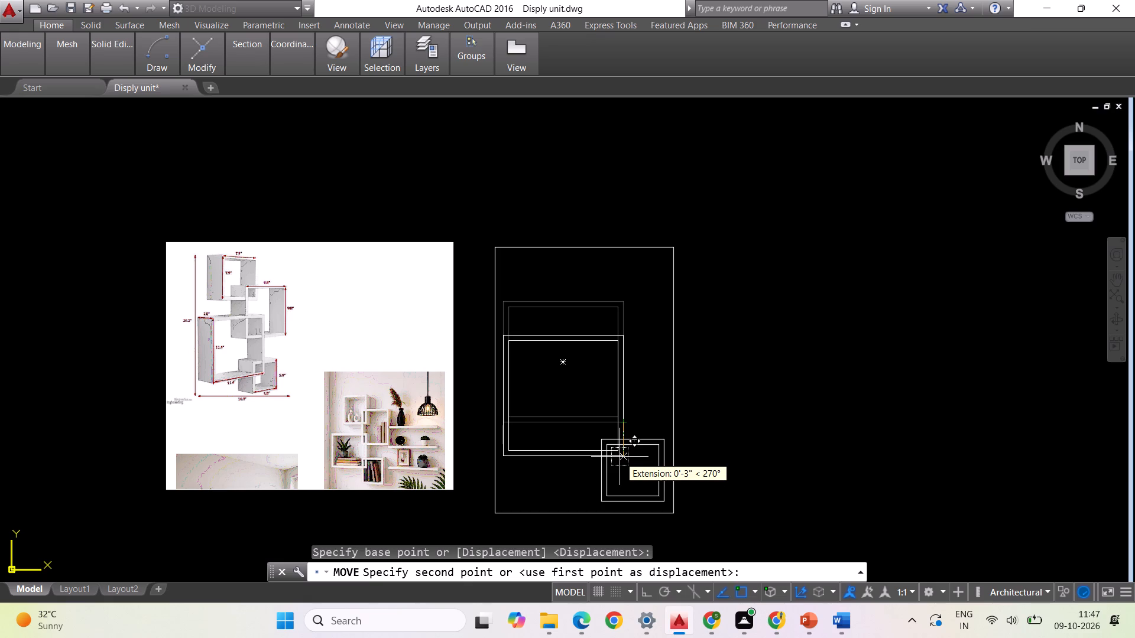
pyautogui.click(620, 459)
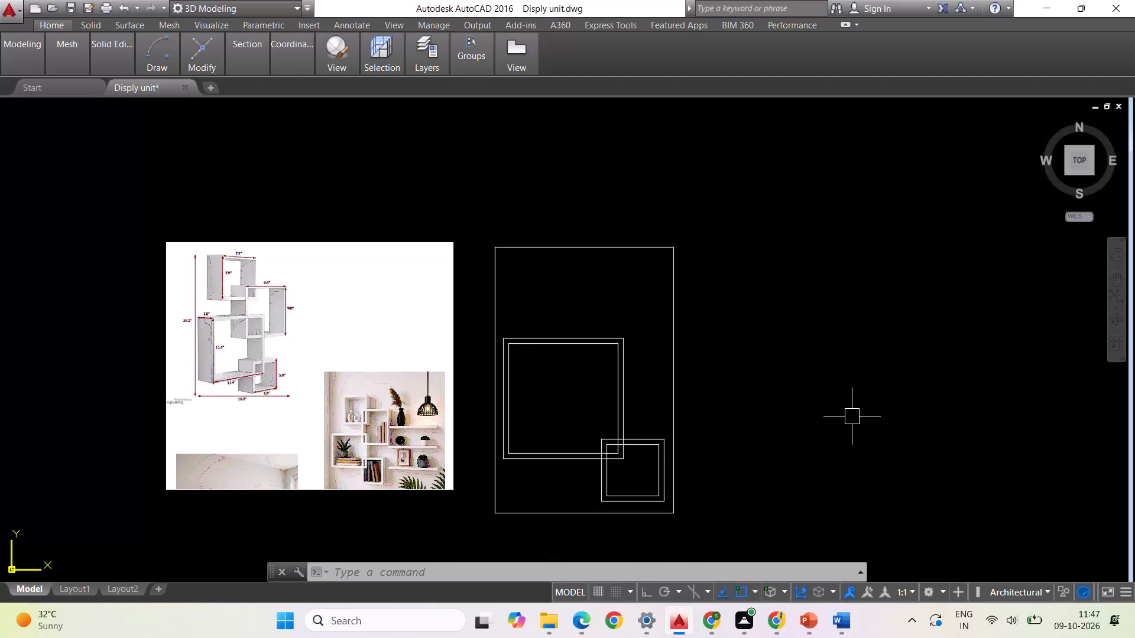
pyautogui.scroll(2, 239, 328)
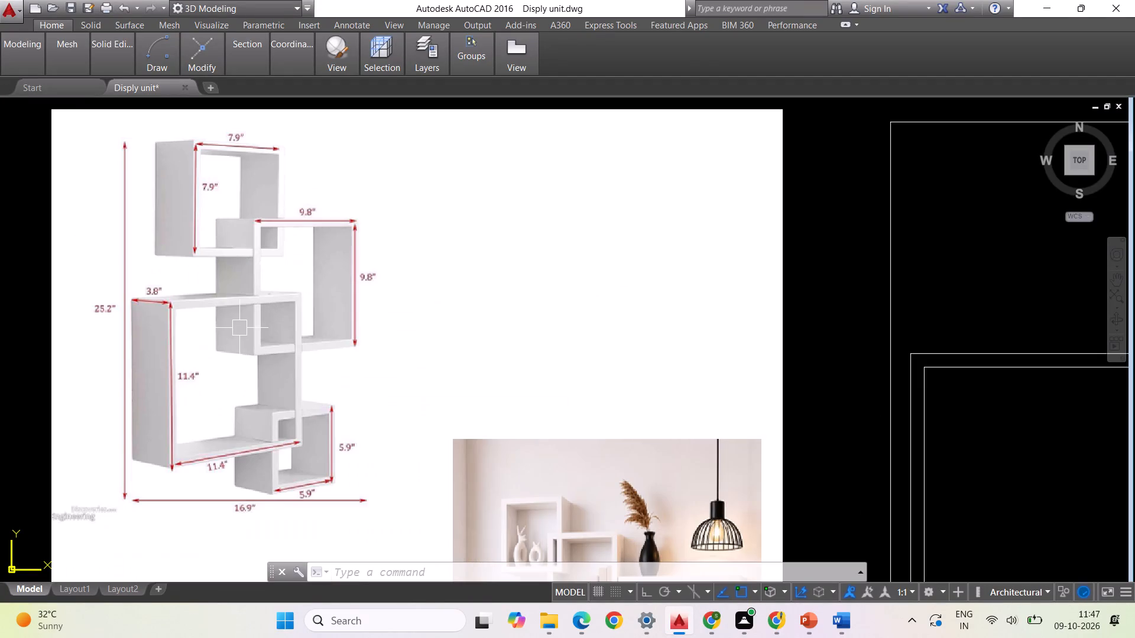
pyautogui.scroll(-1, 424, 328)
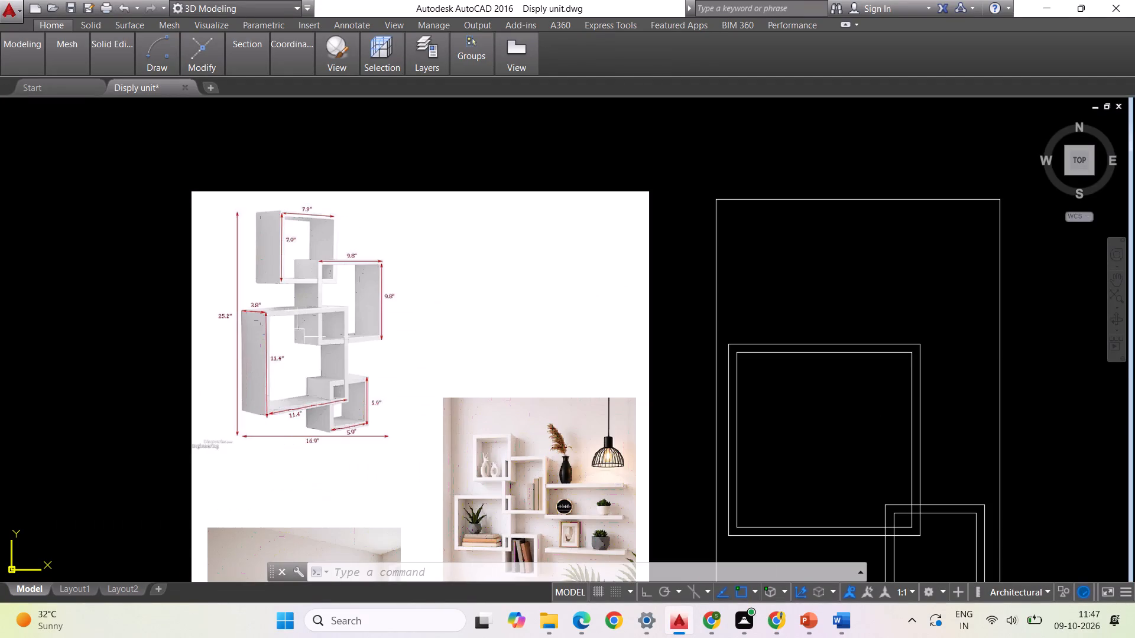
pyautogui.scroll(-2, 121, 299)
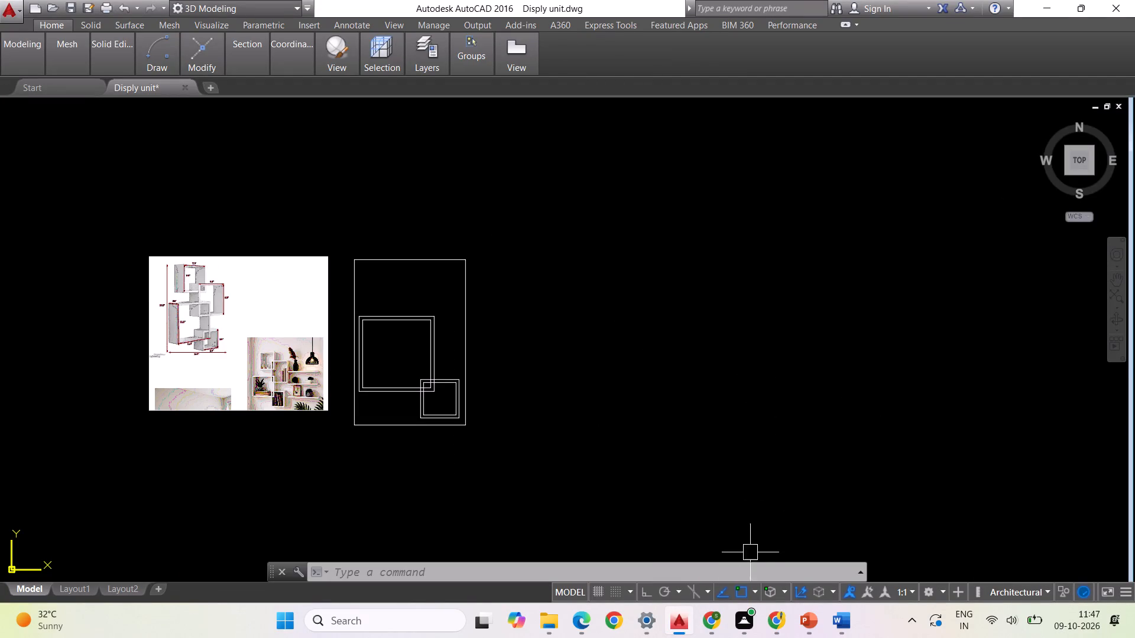
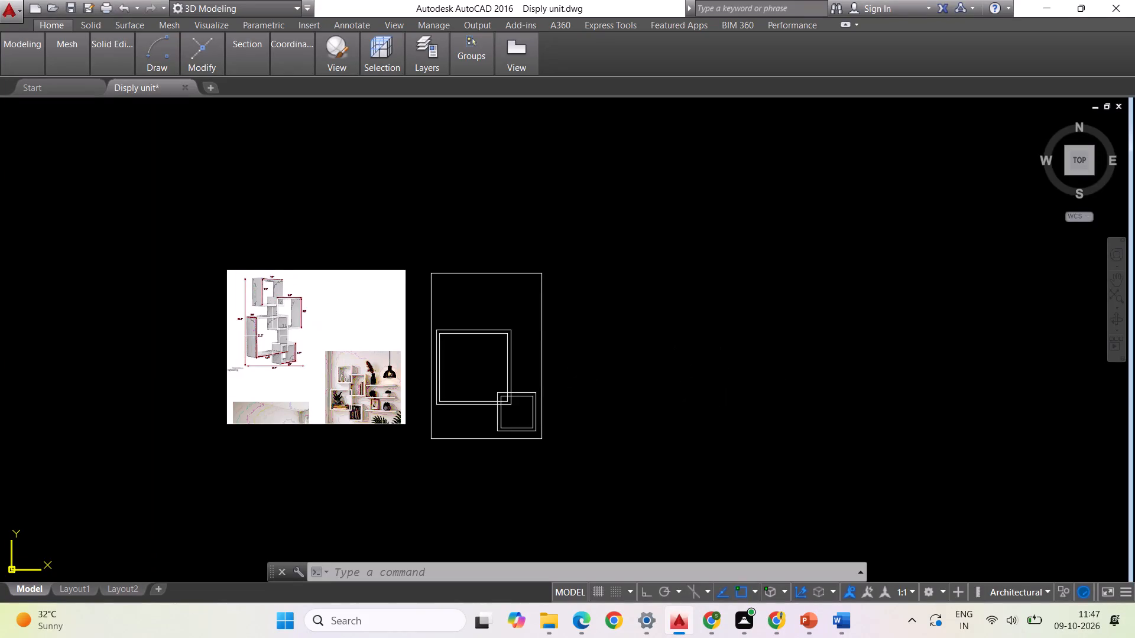
# Compare the boxes drawn so far with the dimensioned shelf in the reference image.
pyautogui.scroll(1, 270, 336)
pyautogui.scroll(1, 218, 331)
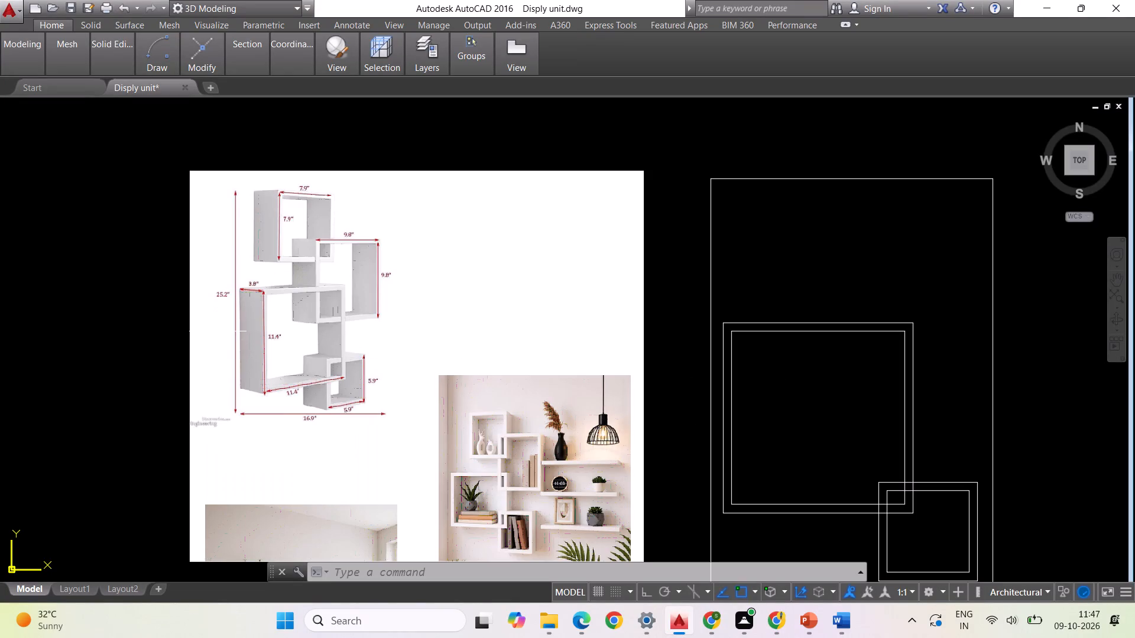
pyautogui.scroll(1, 196, 325)
pyautogui.scroll(-1, 196, 325)
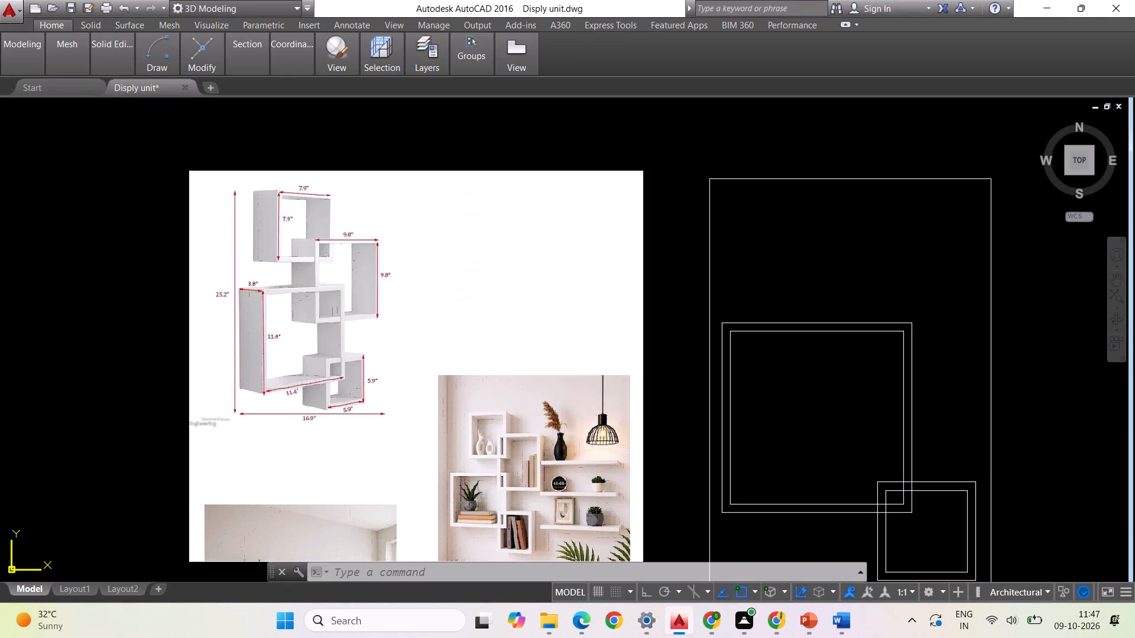
pyautogui.scroll(-2, 199, 315)
pyautogui.scroll(2, 408, 328)
pyautogui.scroll(-1, 793, 344)
pyautogui.scroll(1, 528, 310)
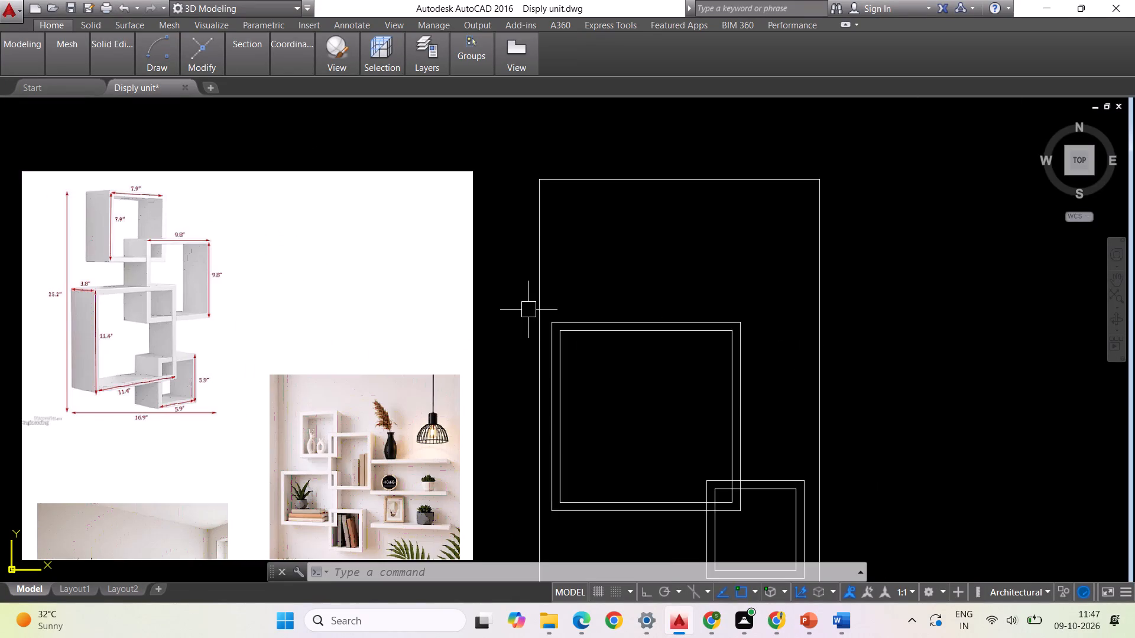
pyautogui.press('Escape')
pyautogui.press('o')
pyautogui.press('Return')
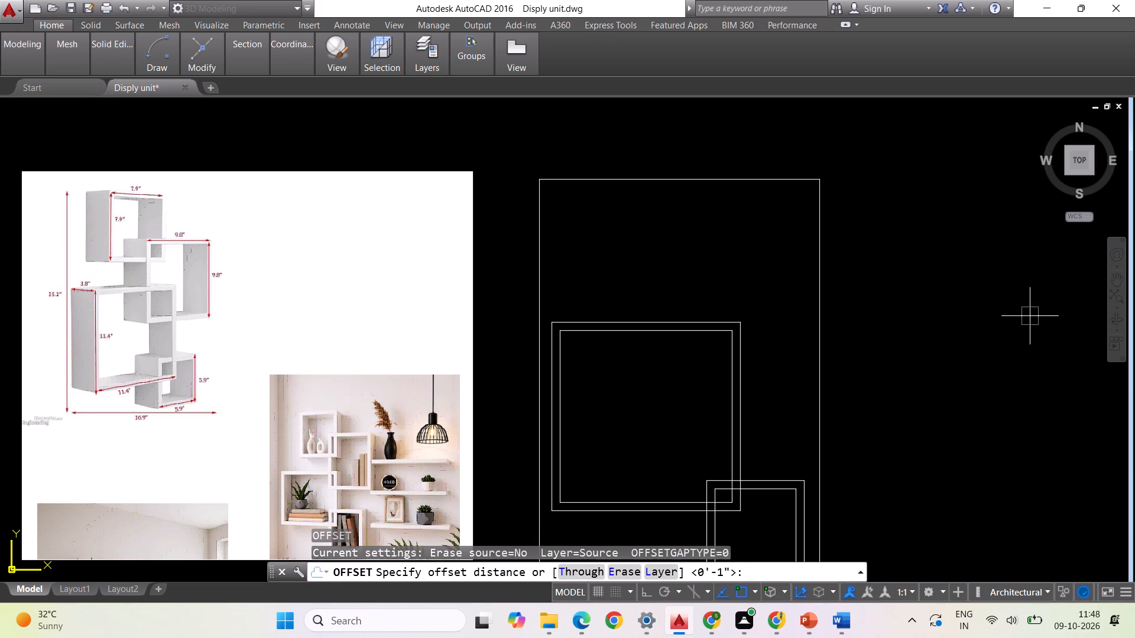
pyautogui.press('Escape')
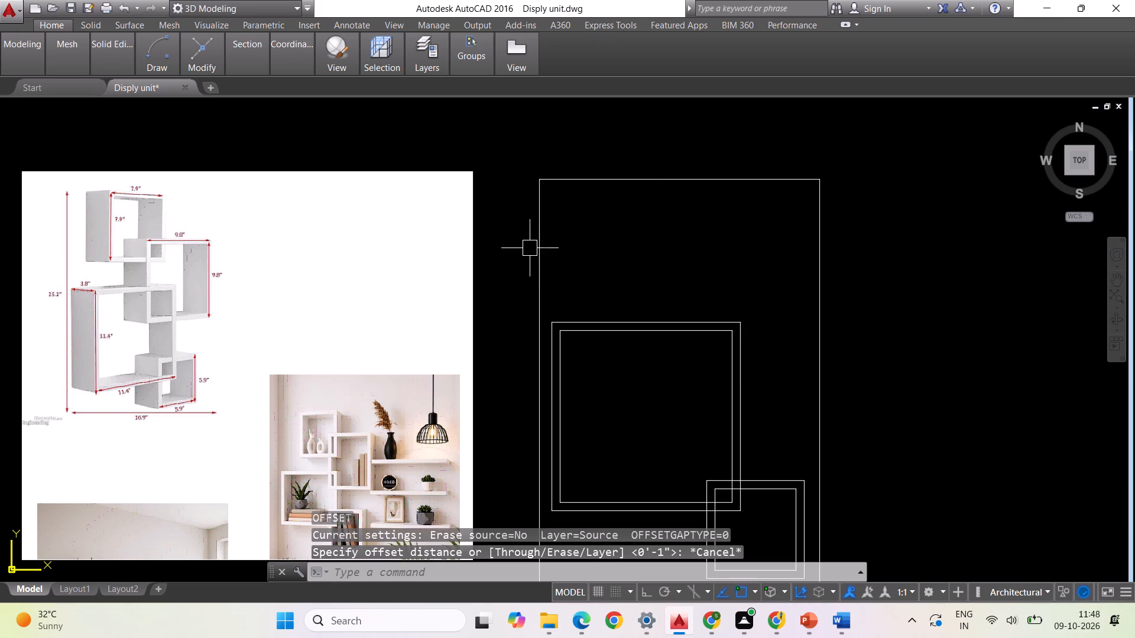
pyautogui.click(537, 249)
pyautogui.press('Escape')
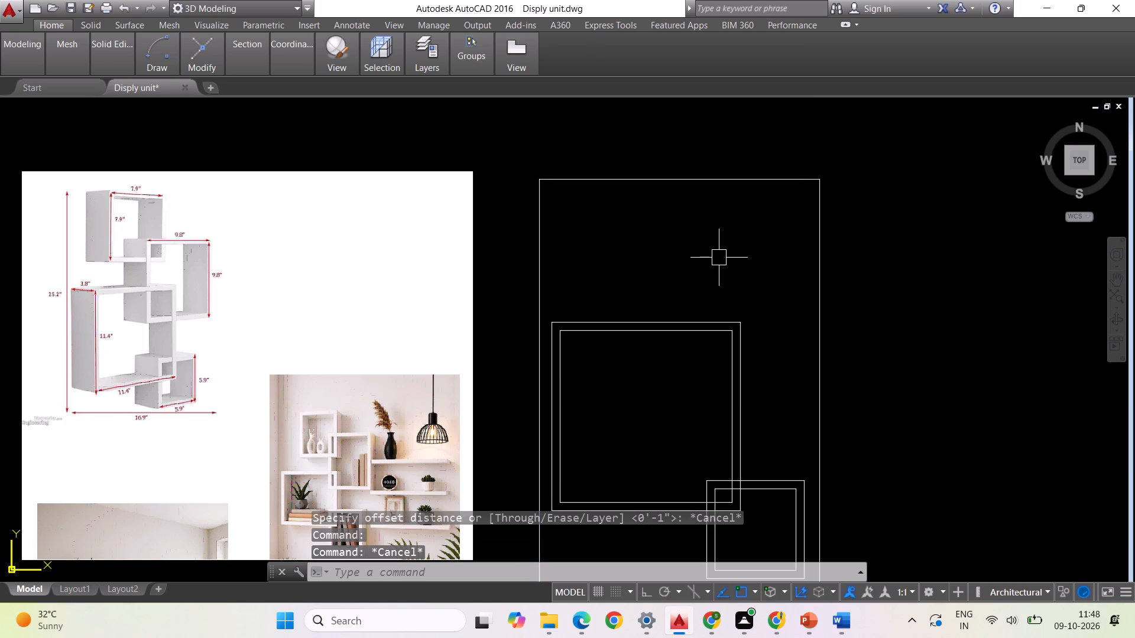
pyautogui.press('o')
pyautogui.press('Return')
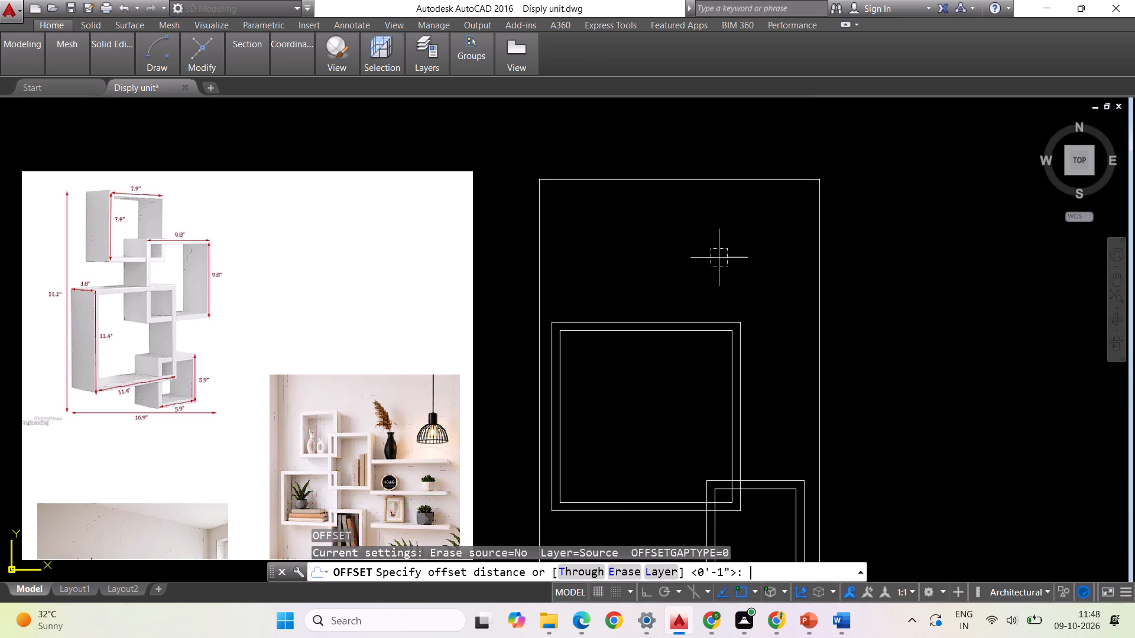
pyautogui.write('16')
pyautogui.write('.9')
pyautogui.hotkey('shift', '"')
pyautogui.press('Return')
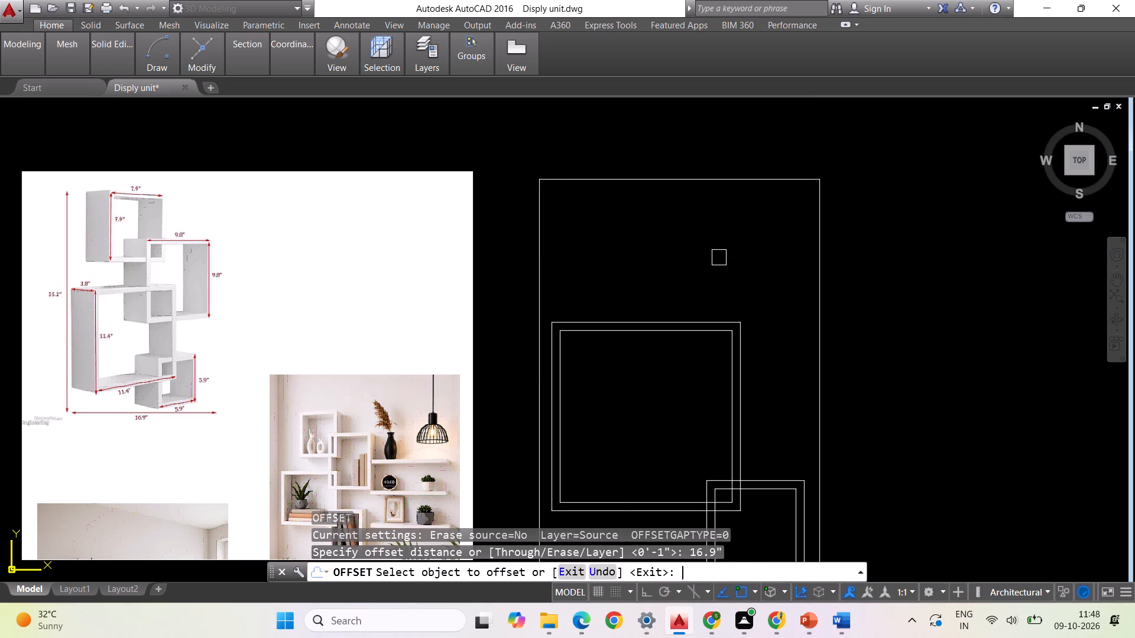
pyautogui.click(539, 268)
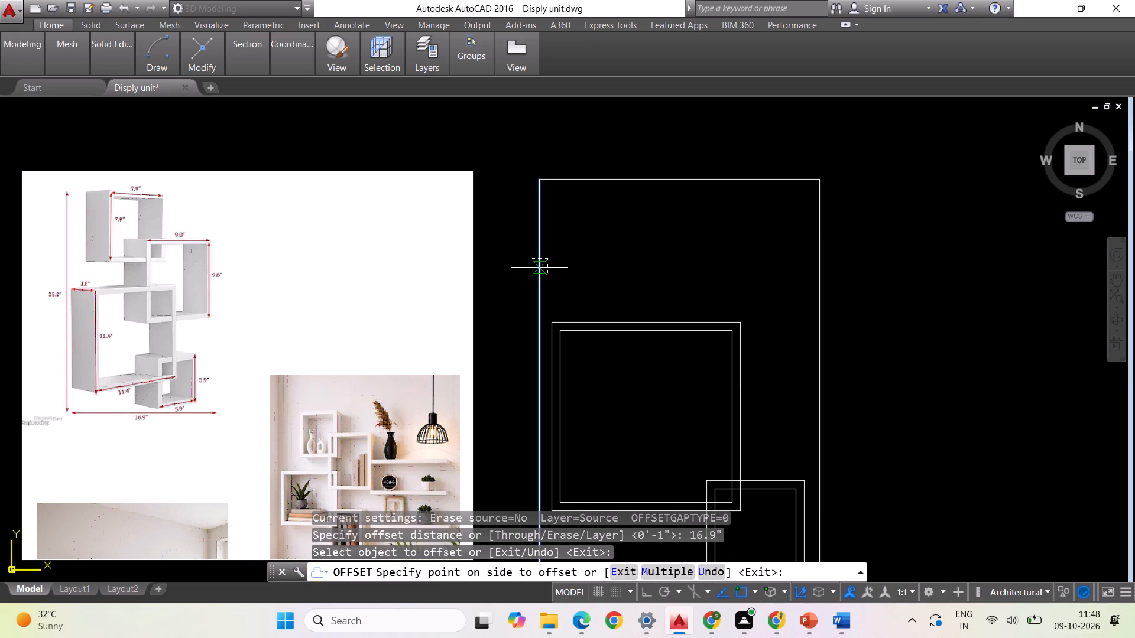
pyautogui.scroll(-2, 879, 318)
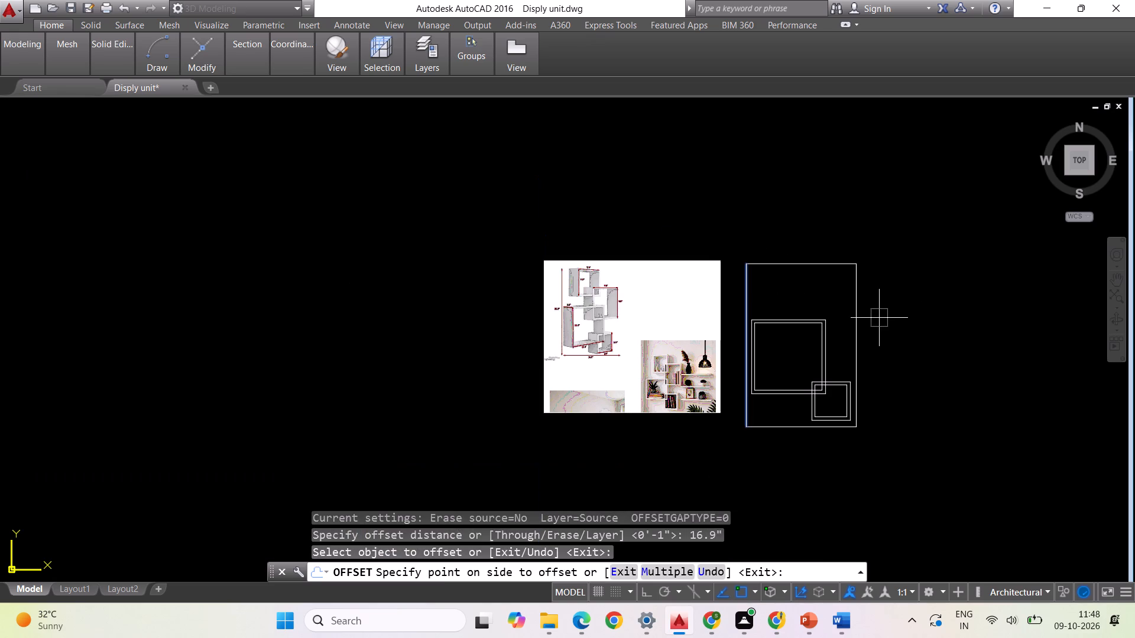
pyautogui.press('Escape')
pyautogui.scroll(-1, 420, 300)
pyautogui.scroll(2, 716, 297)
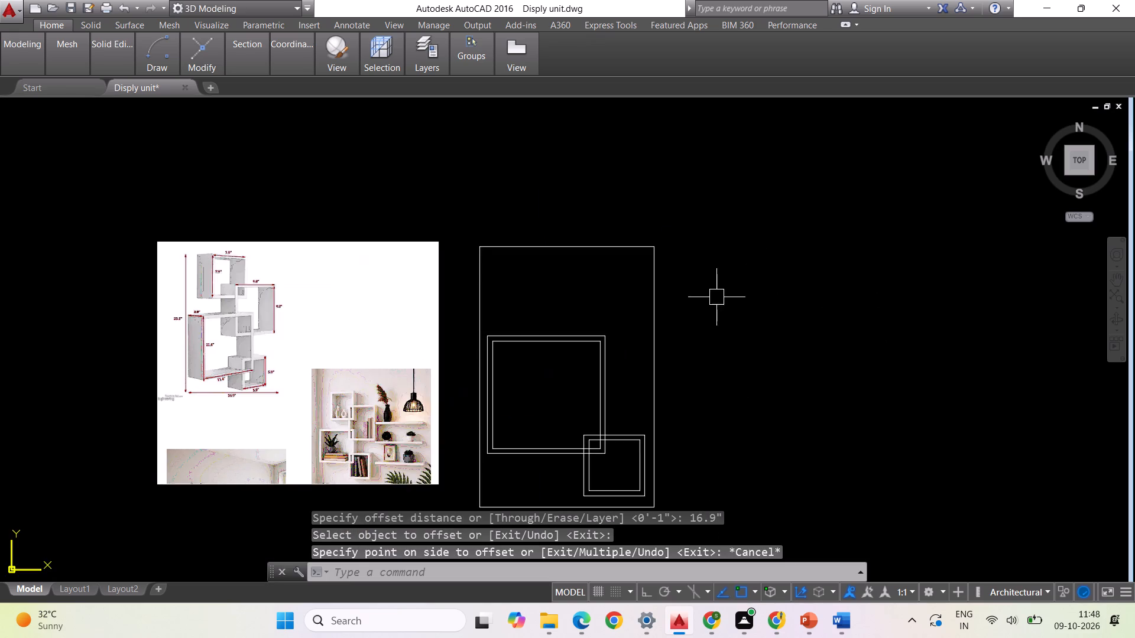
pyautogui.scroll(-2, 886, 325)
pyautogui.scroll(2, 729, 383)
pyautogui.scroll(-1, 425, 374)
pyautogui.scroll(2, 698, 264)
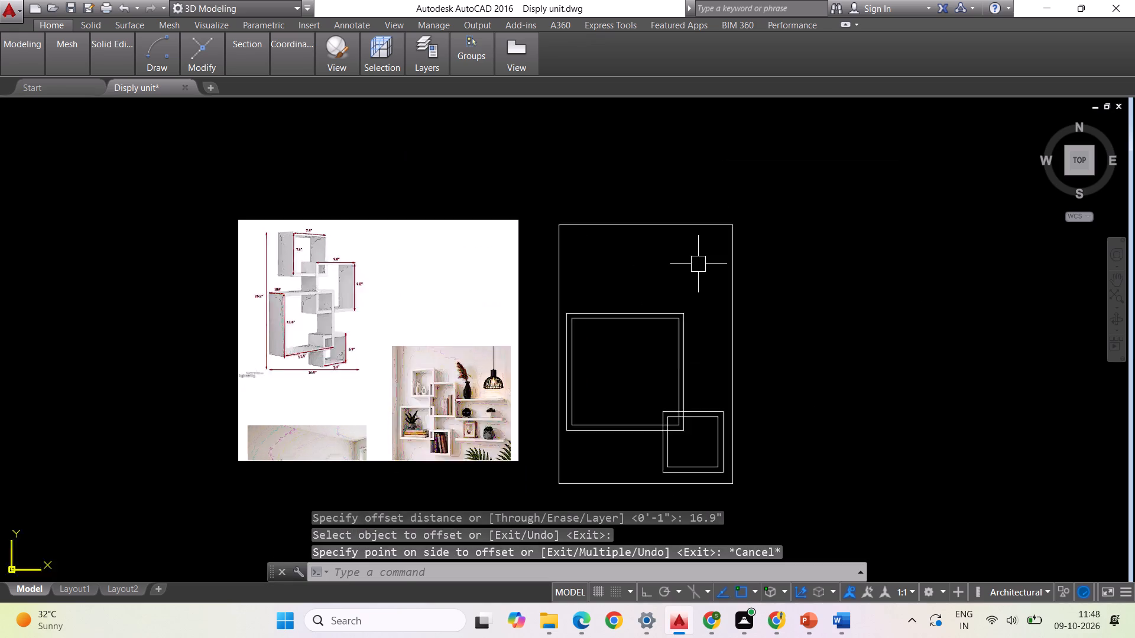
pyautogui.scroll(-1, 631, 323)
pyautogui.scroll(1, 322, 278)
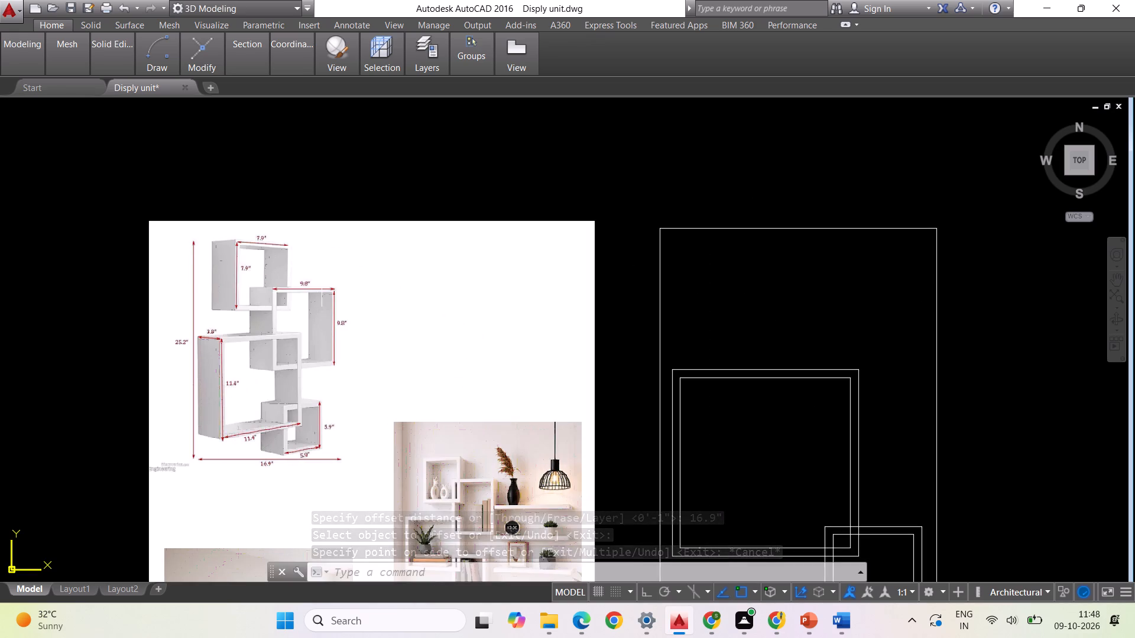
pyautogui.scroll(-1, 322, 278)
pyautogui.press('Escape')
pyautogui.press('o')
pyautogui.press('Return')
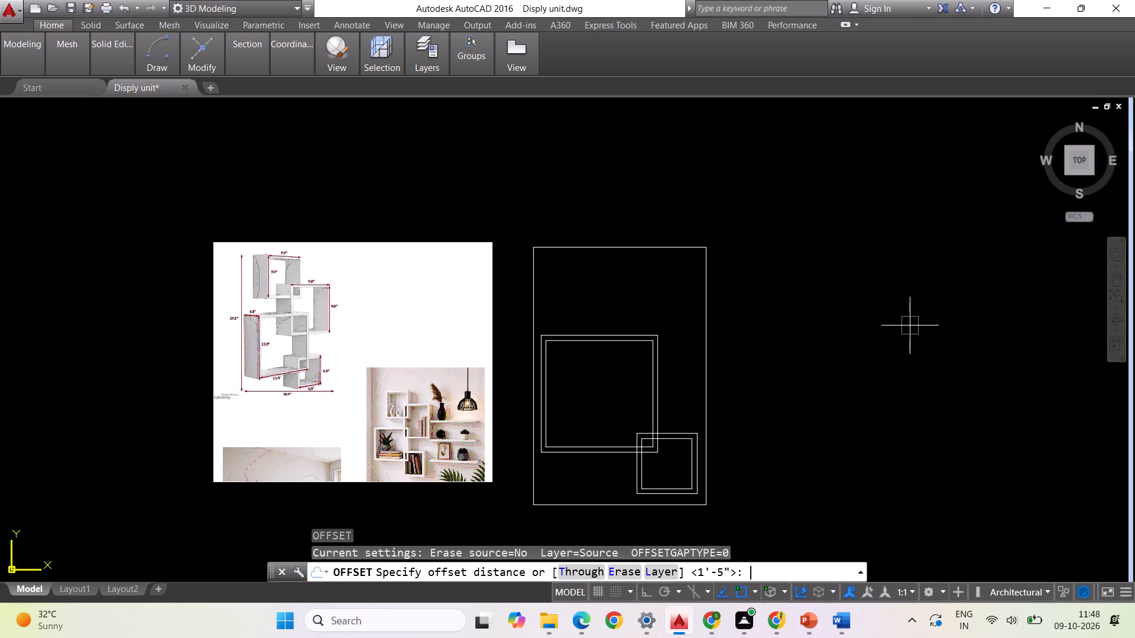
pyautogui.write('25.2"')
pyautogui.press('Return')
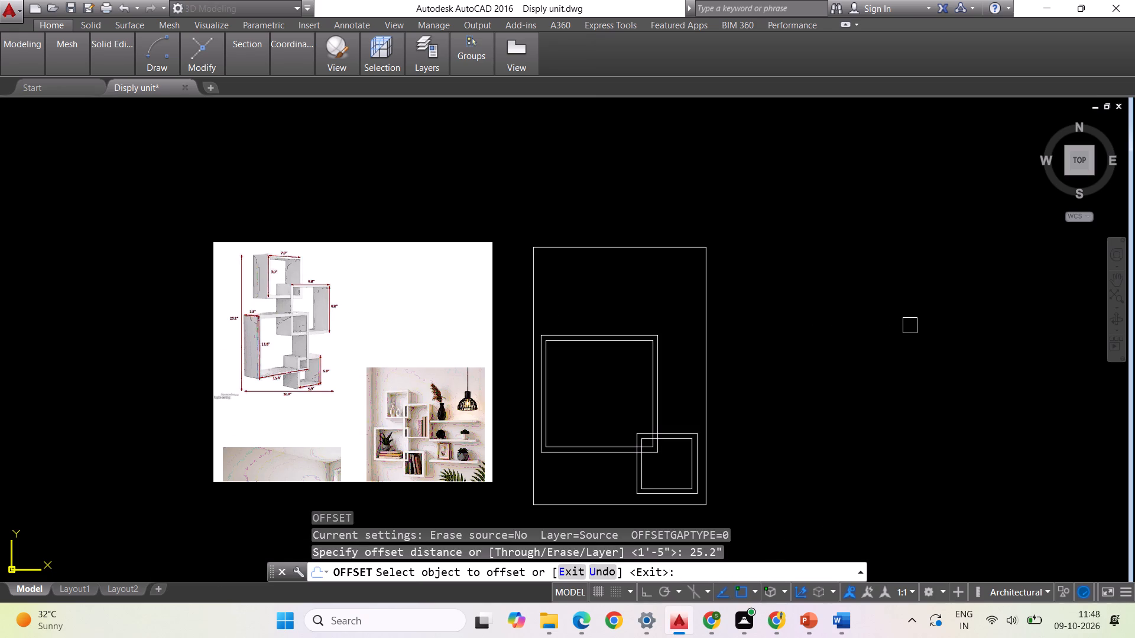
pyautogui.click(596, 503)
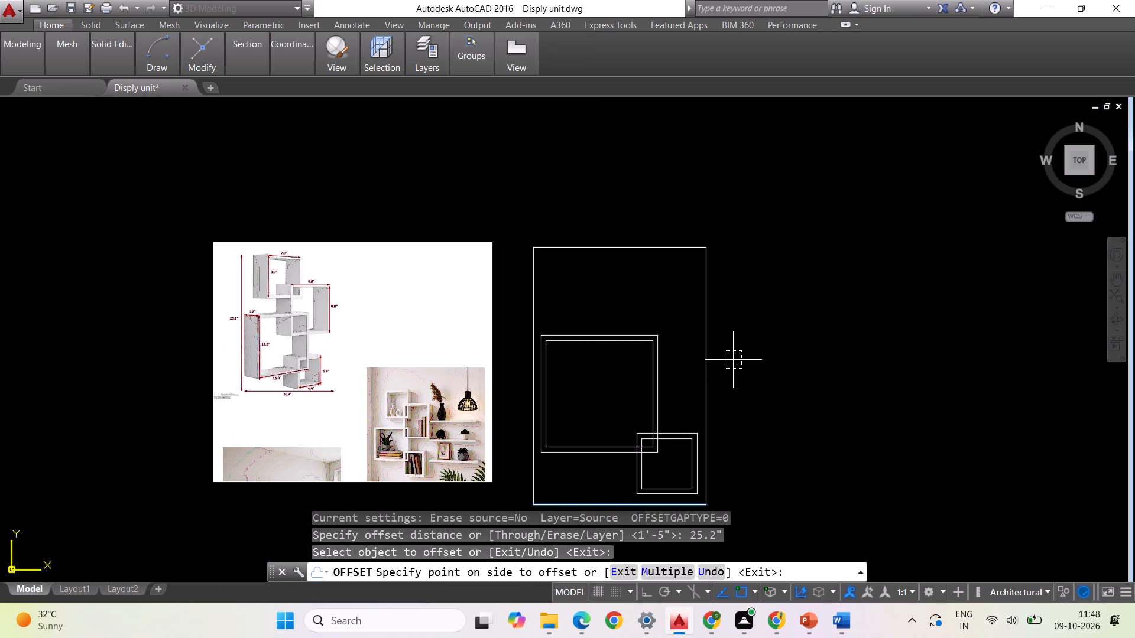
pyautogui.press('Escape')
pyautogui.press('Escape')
# Examine the reference image for the dimensions and position of the next shelf box above the large one.
pyautogui.scroll(-1, 444, 382)
pyautogui.scroll(1, 598, 357)
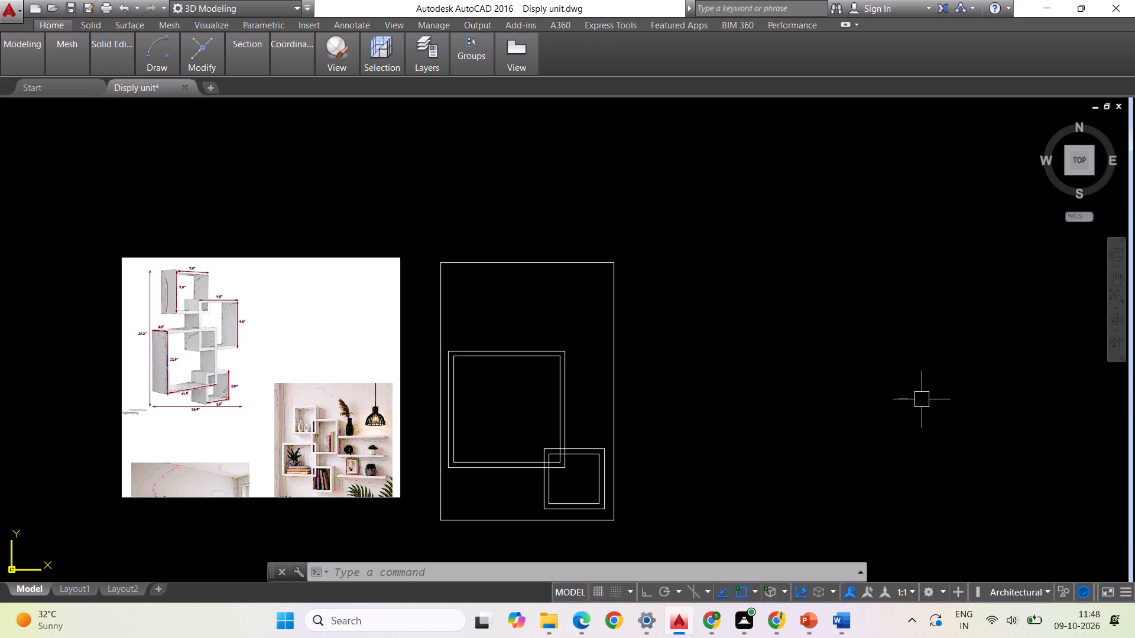
pyautogui.scroll(-1, 679, 375)
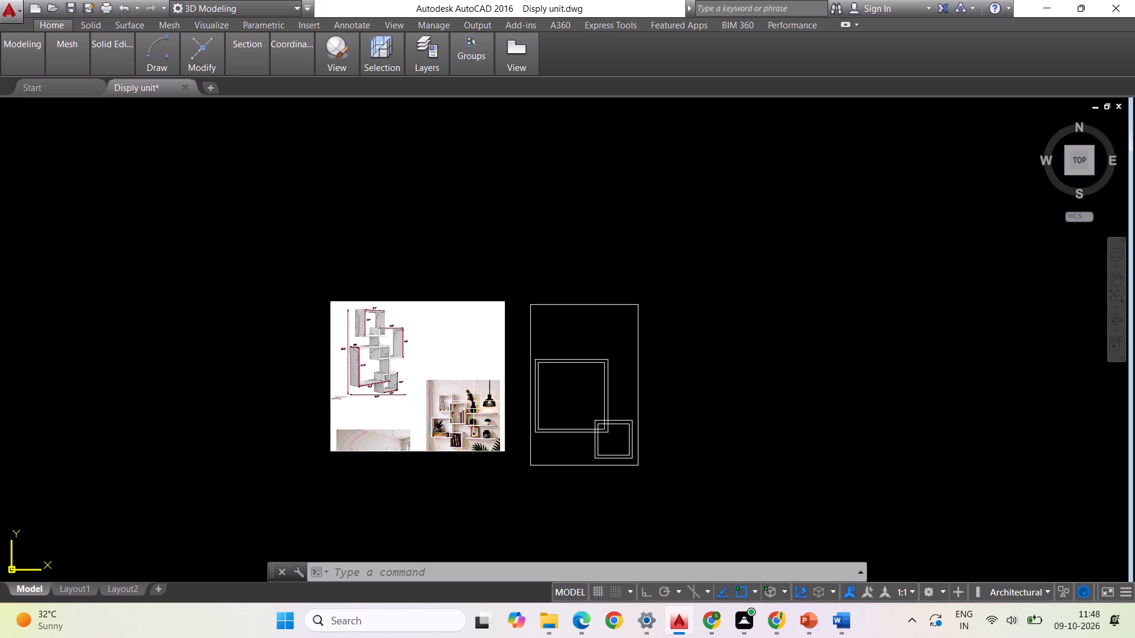
pyautogui.scroll(1, 413, 360)
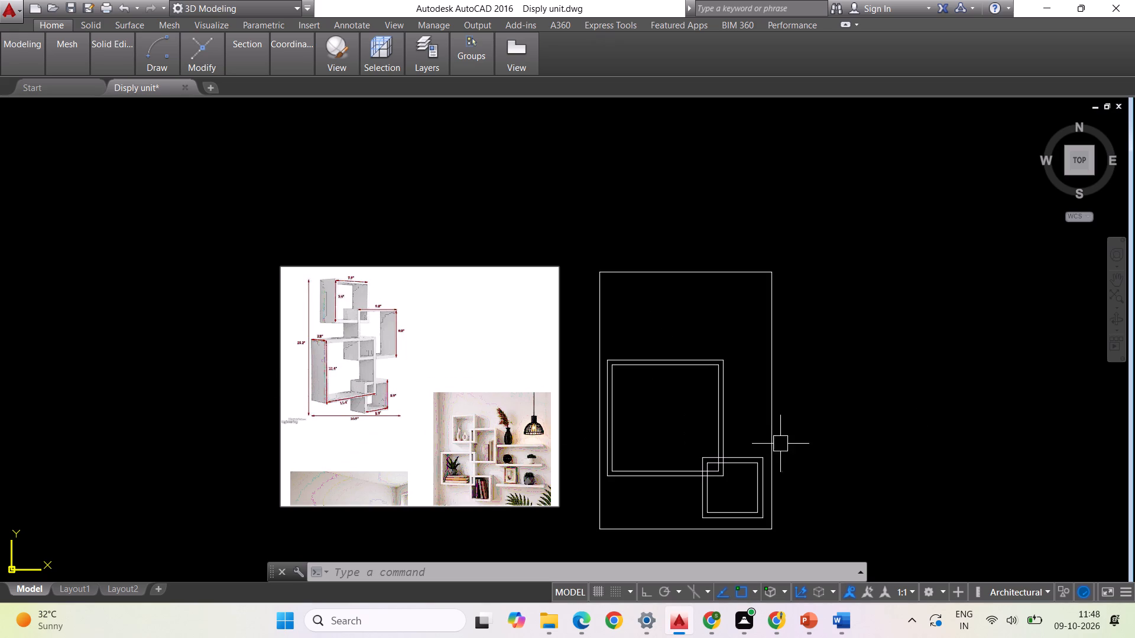
pyautogui.scroll(-1, 369, 368)
pyautogui.scroll(1, 560, 364)
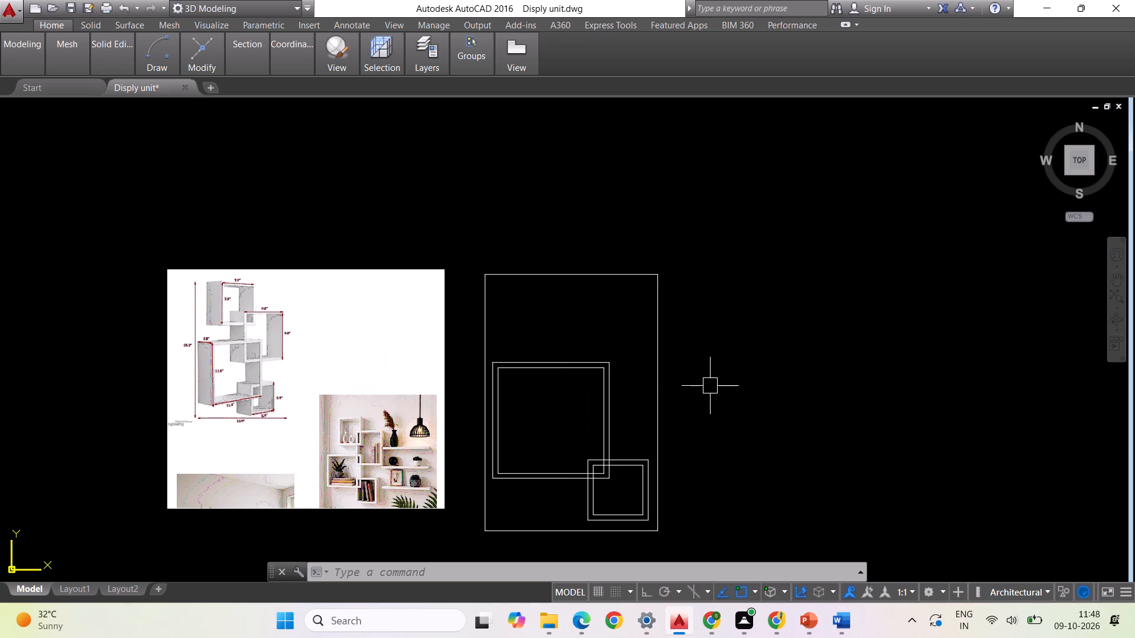
pyautogui.scroll(-1, 710, 386)
pyautogui.scroll(1, 611, 380)
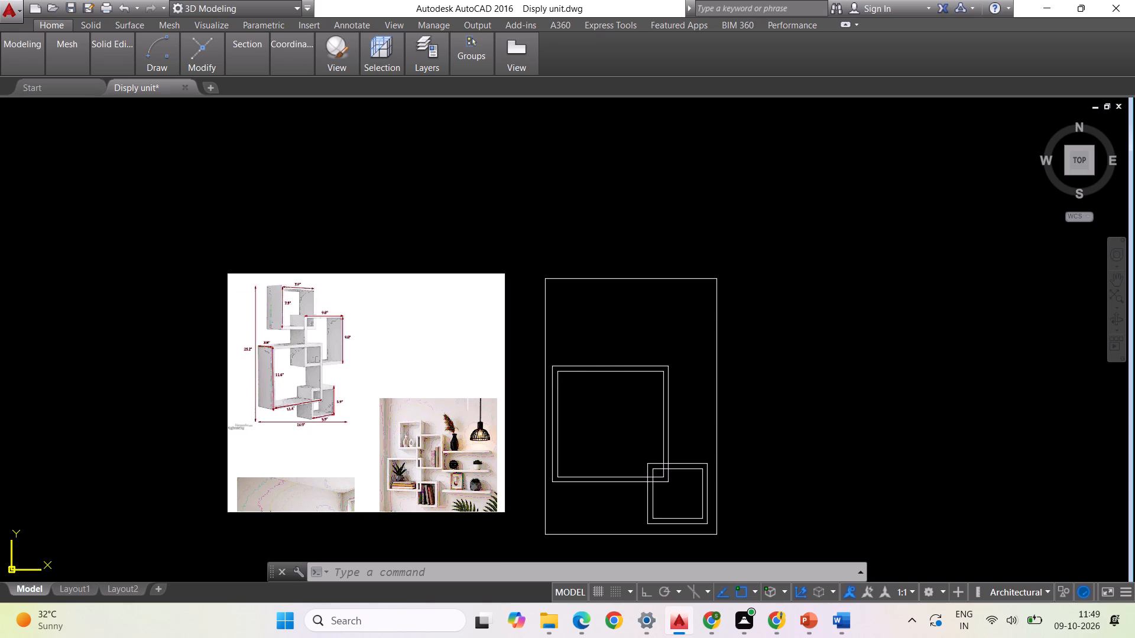
pyautogui.scroll(-1, 429, 409)
pyautogui.scroll(1, 583, 378)
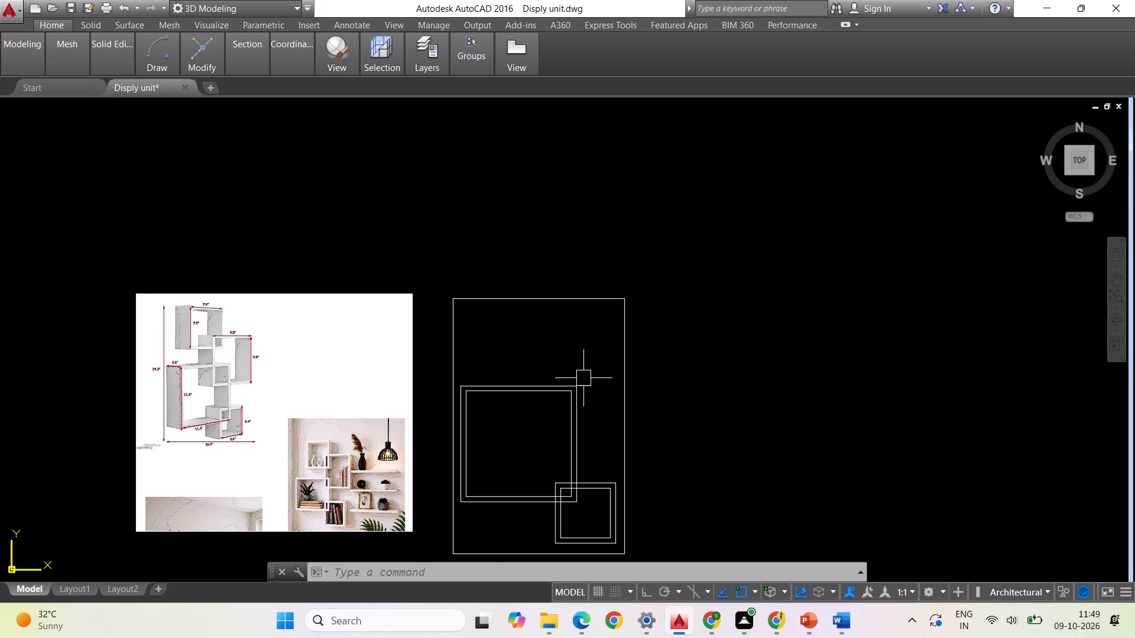
pyautogui.scroll(-1, 798, 384)
pyautogui.scroll(1, 506, 373)
pyautogui.scroll(-1, 305, 382)
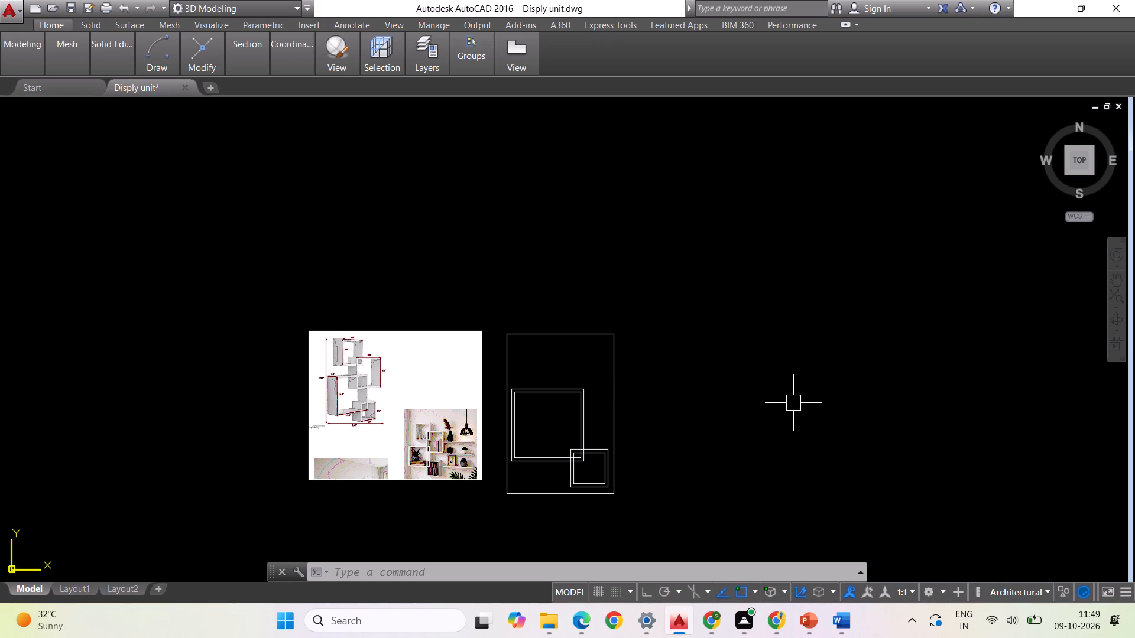
pyautogui.scroll(2, 439, 406)
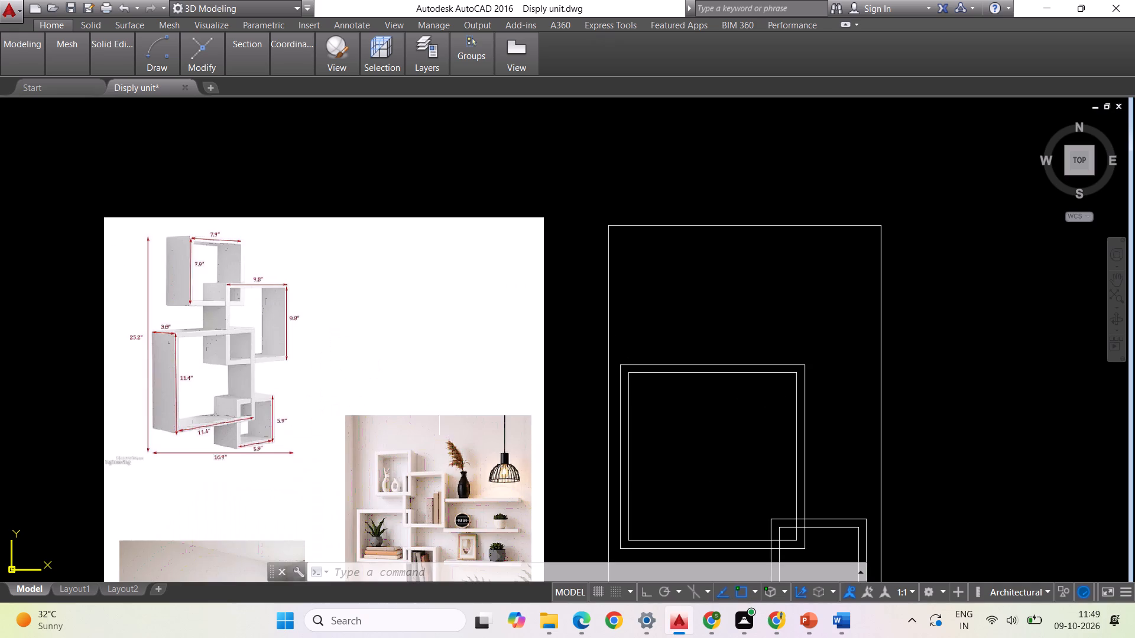
pyautogui.scroll(2, 293, 296)
pyautogui.scroll(-2, 204, 297)
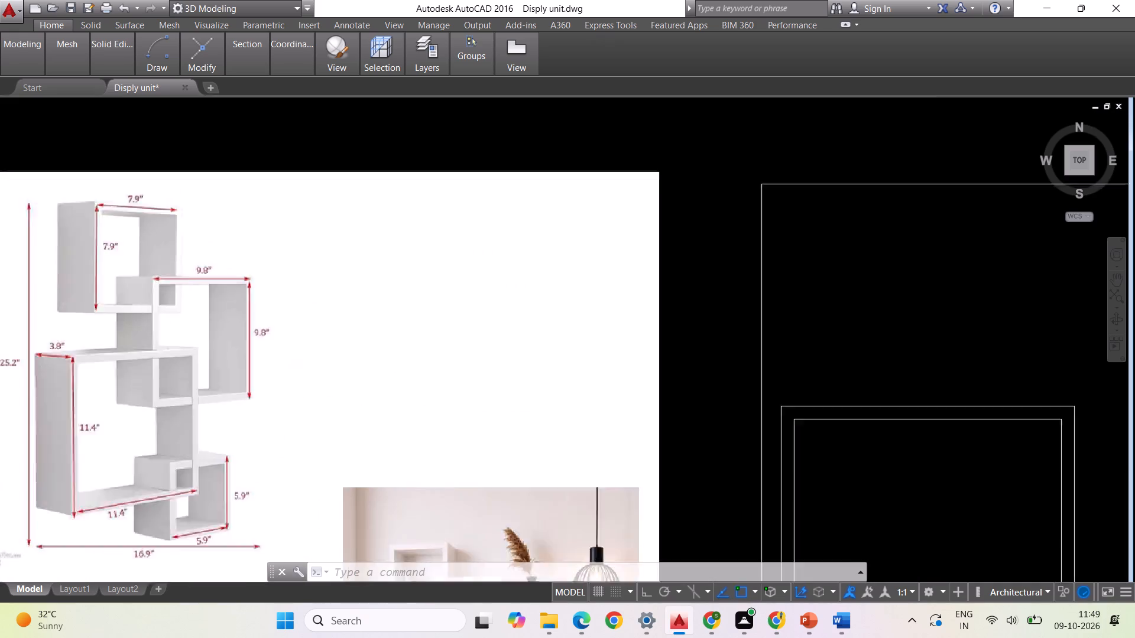
# Draw a 9.8" by 9.8" rectangle starting inside the outline's upper part, overlapping the large box's upper-right corner.
pyautogui.scroll(-1, 216, 301)
pyautogui.press('Escape')
pyautogui.write('rec')
pyautogui.press('Return')
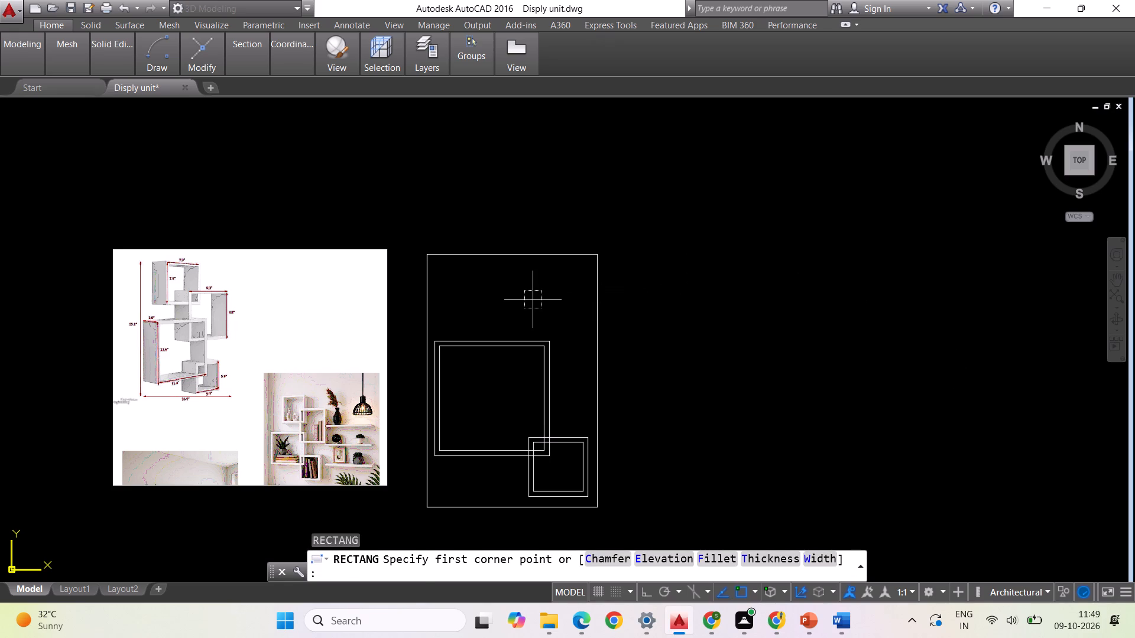
pyautogui.click(533, 300)
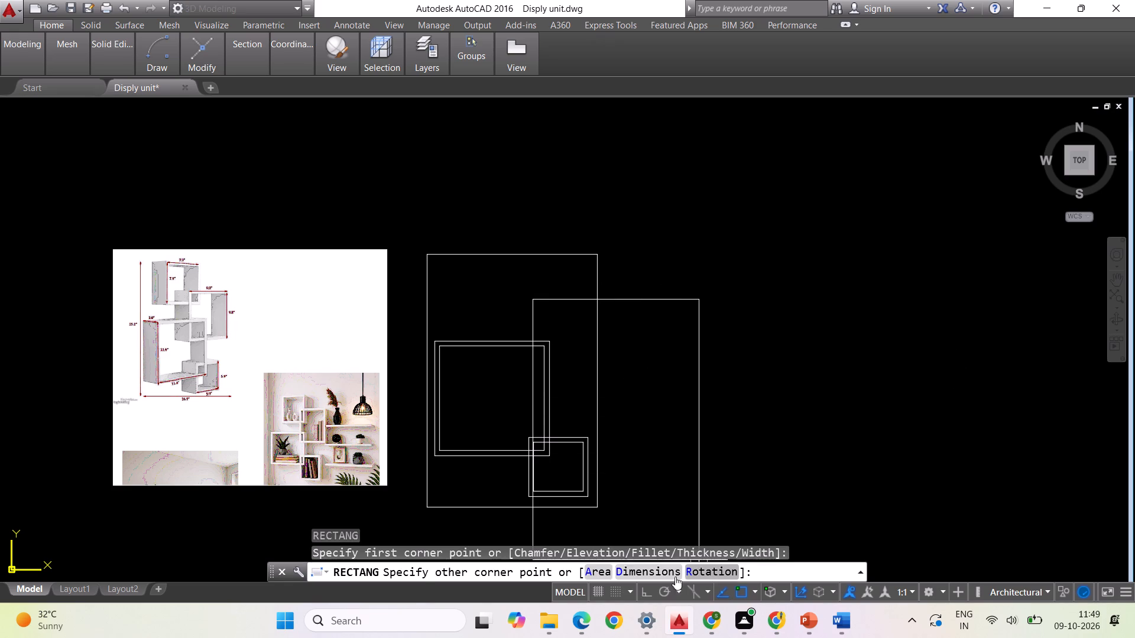
pyautogui.click(651, 573)
pyautogui.scroll(2, 274, 301)
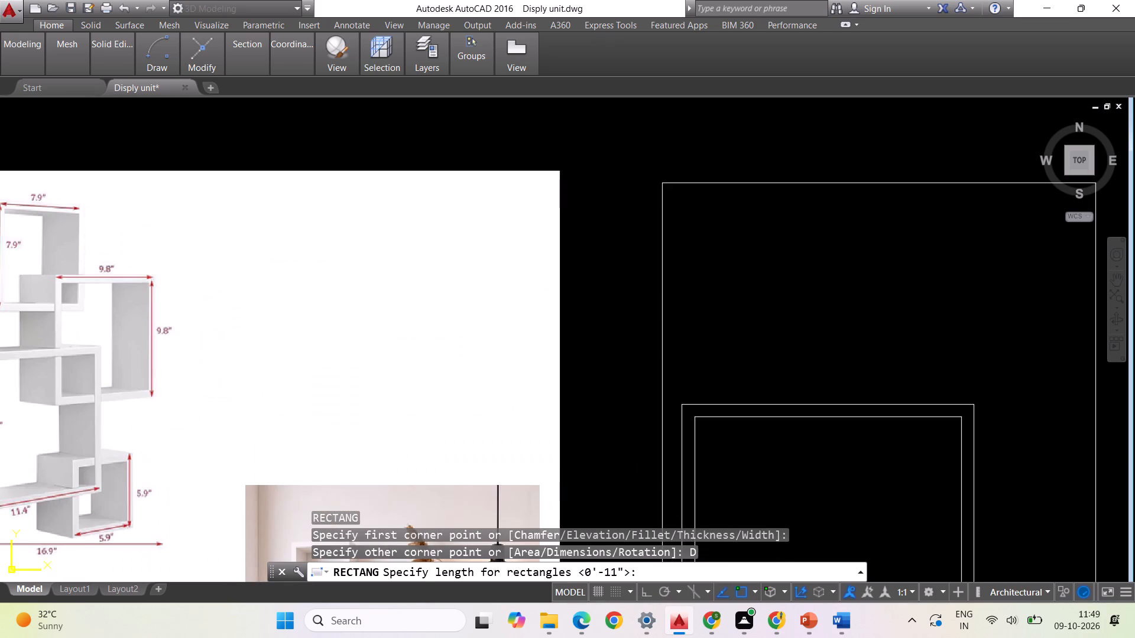
pyautogui.write('9.')
pyautogui.write('8"')
pyautogui.press('Return')
pyautogui.write('9.8"')
pyautogui.press('Return')
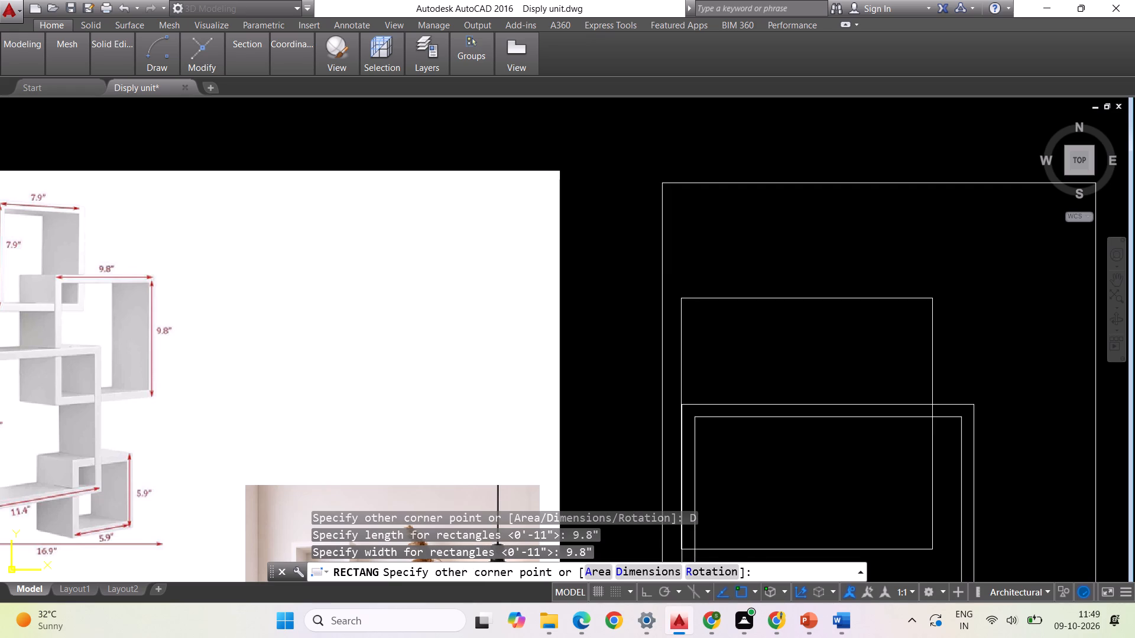
pyautogui.scroll(-2, 138, 191)
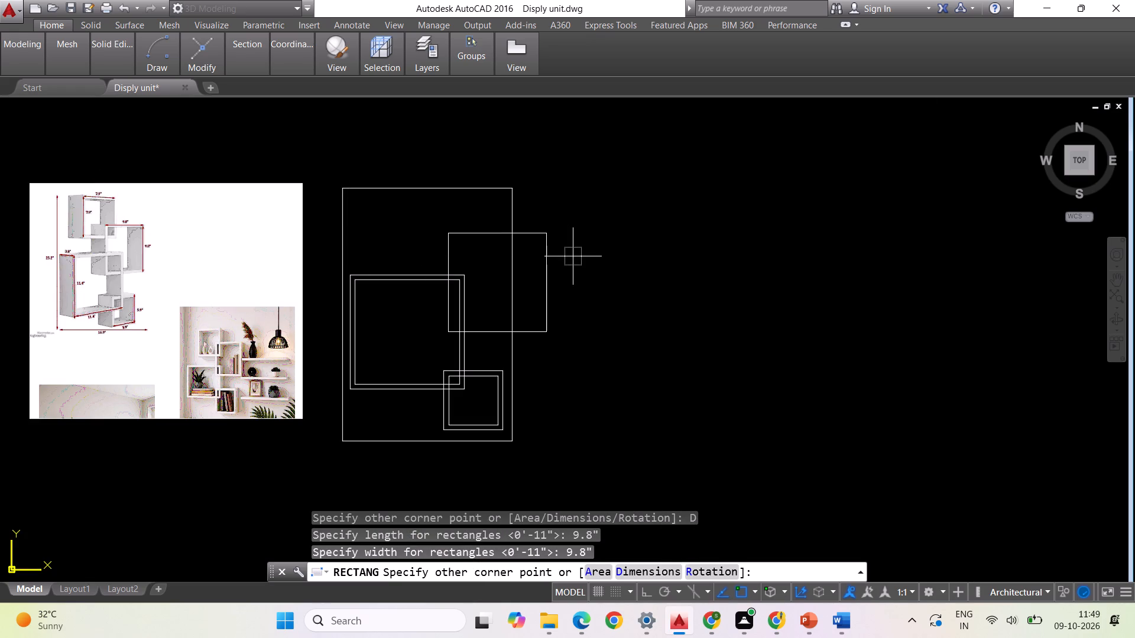
pyautogui.click(573, 256)
# Move the 9.8" square by its lower-right corner onto the midpoint of the outline's right edge.
pyautogui.scroll(-1, 832, 335)
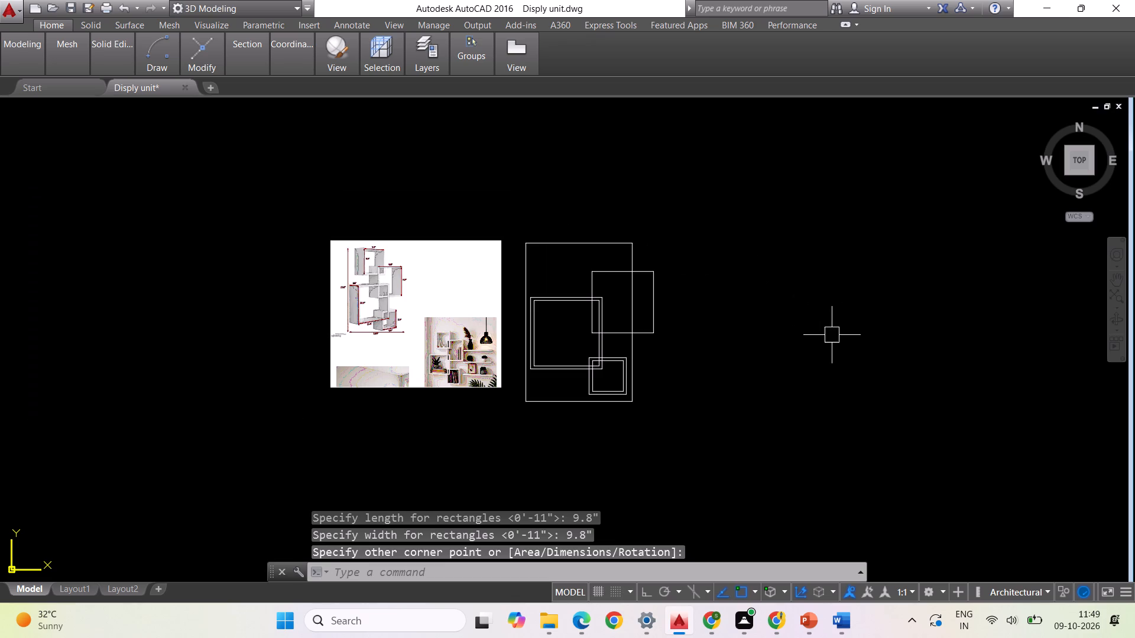
pyautogui.scroll(1, 758, 278)
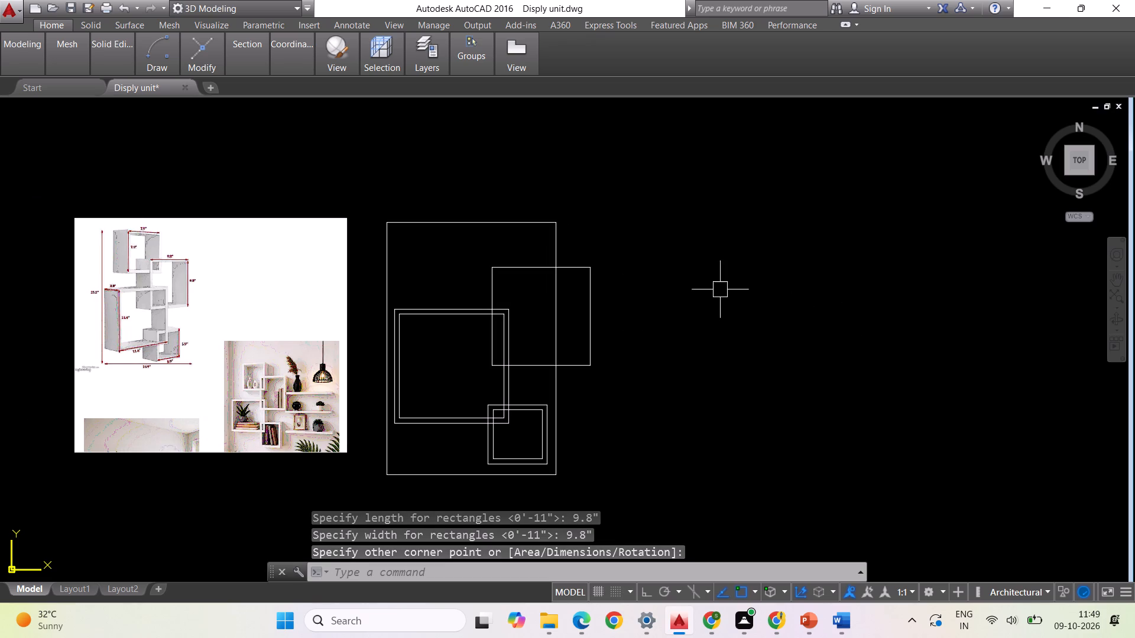
pyautogui.click(594, 319)
pyautogui.rightClick(659, 369)
pyautogui.click(695, 354)
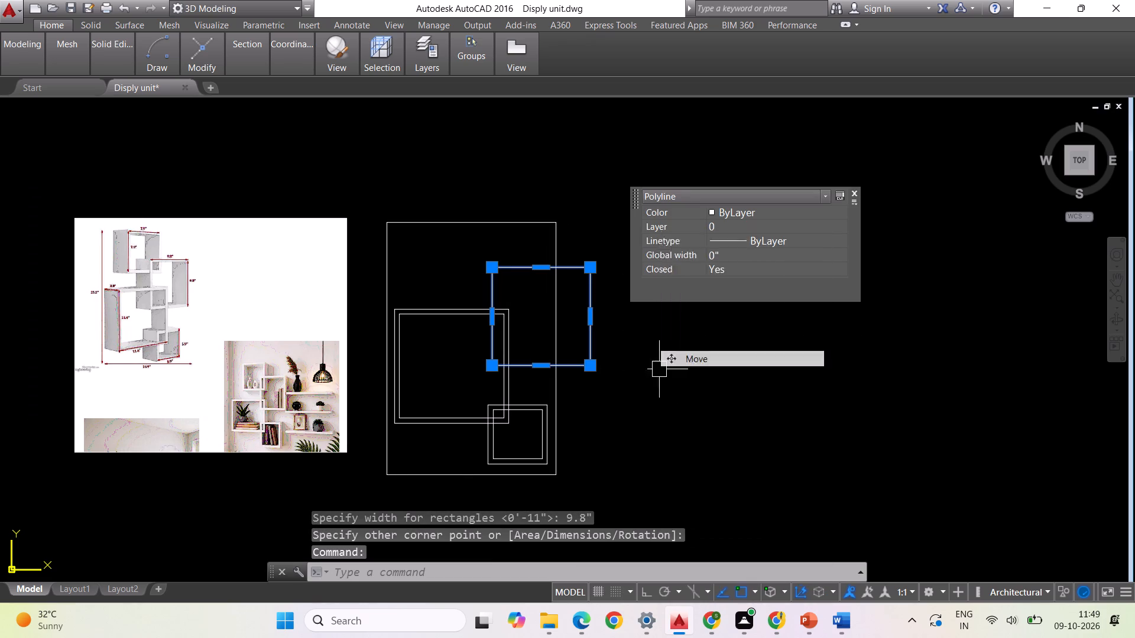
pyautogui.click(591, 368)
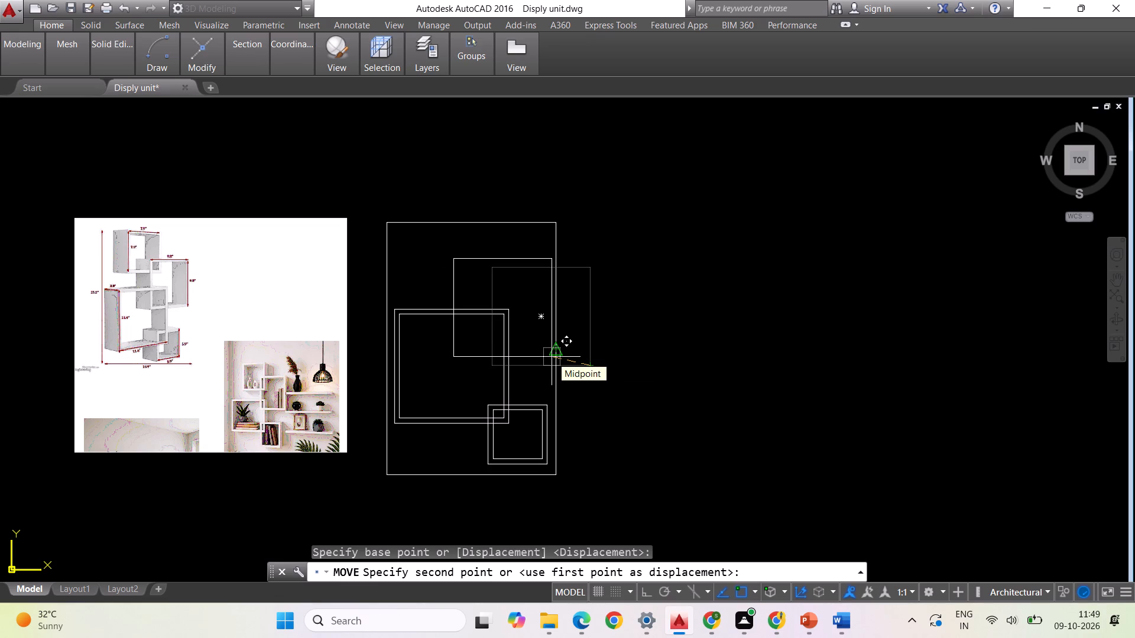
pyautogui.click(552, 357)
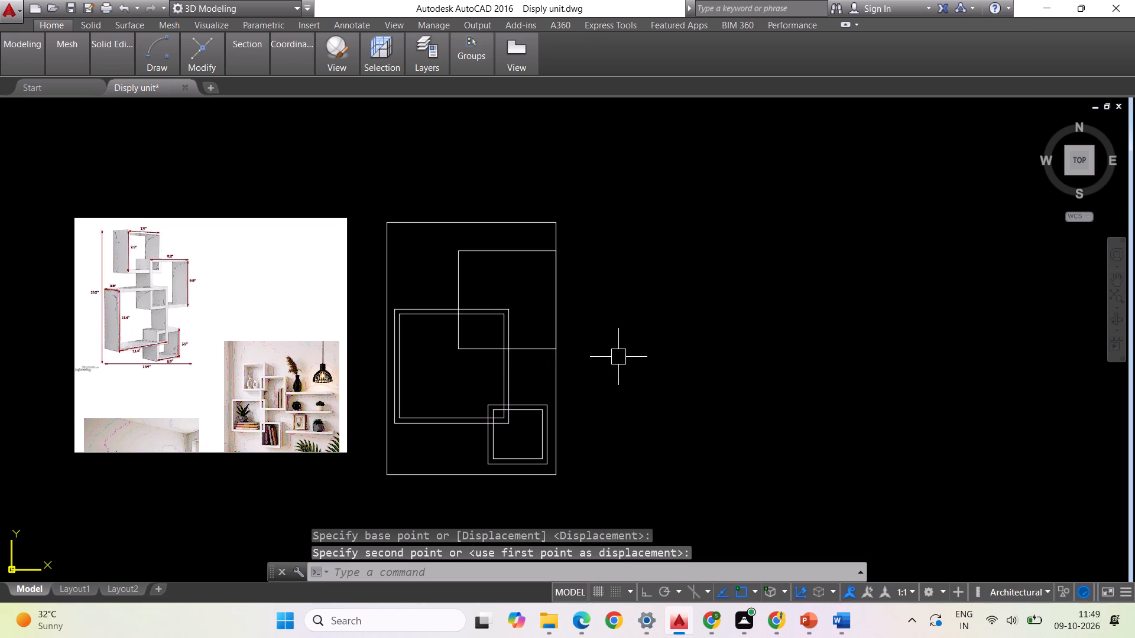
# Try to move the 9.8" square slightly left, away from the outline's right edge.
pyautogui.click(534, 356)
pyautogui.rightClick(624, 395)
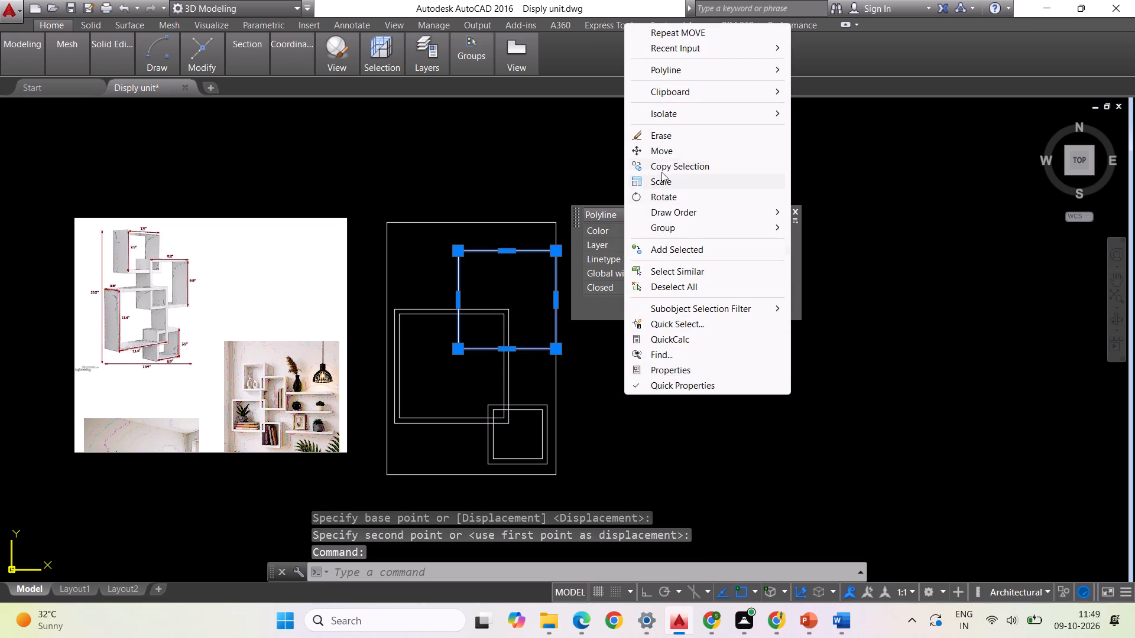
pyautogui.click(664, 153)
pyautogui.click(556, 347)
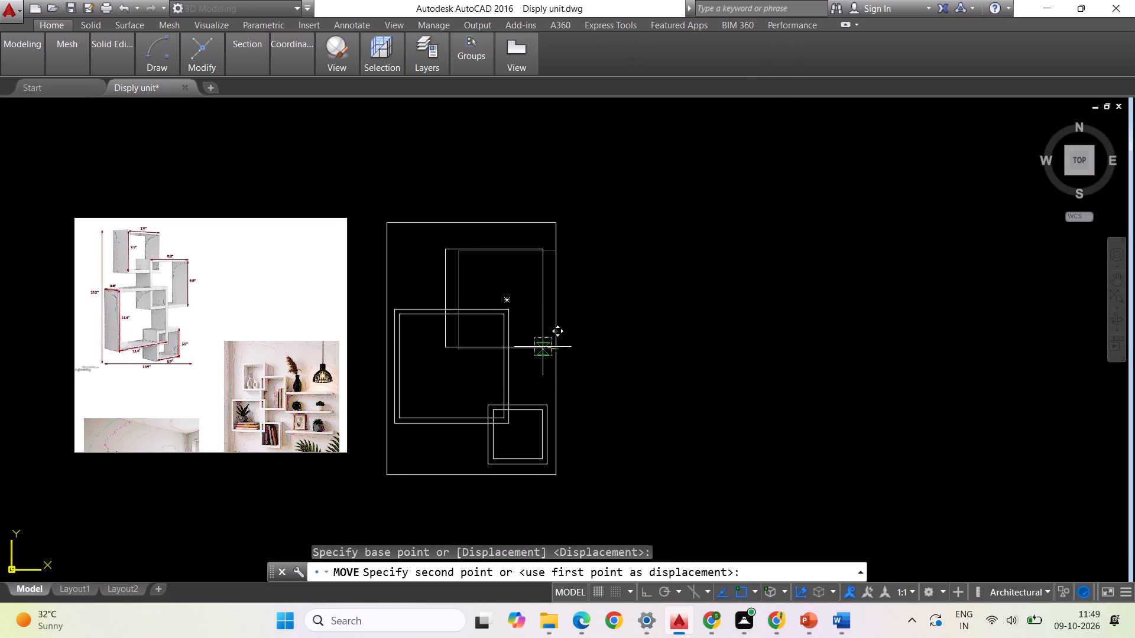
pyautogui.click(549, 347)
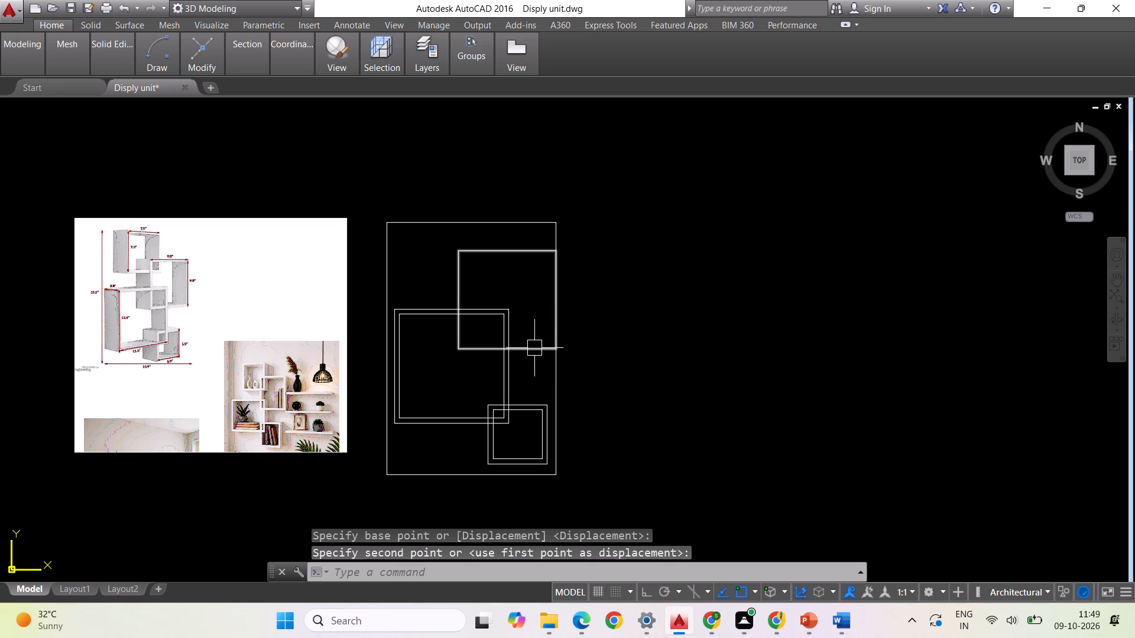
# Move the 9.8" square straight left with Ortho on so its right edge lines up with the small lower box's right edge.
pyautogui.press('F8')
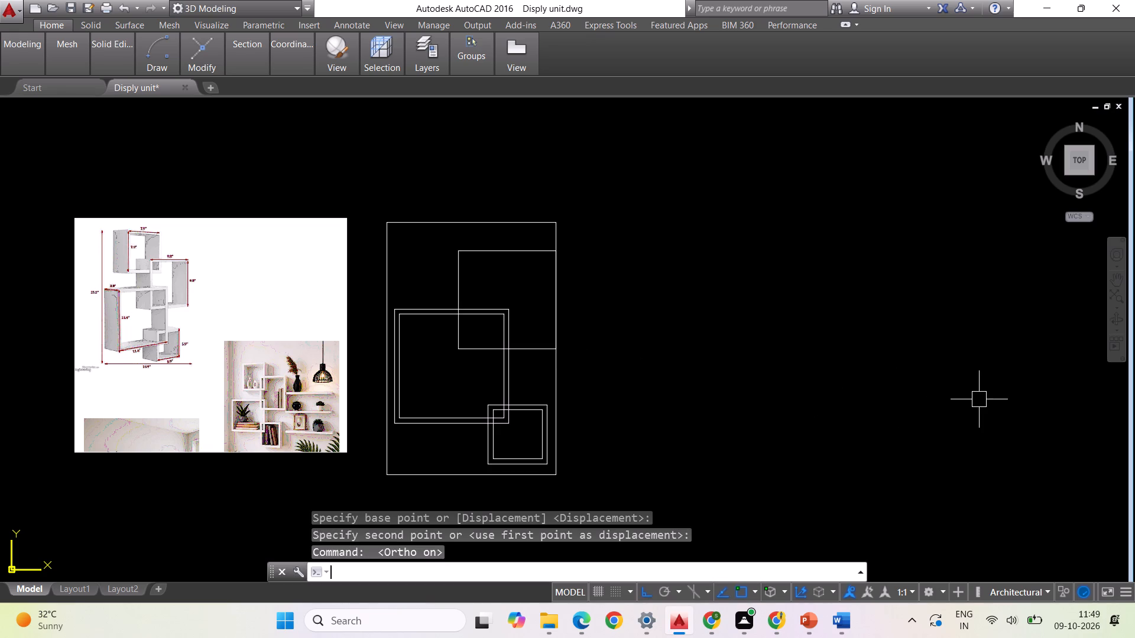
pyautogui.click(524, 349)
pyautogui.rightClick(604, 397)
pyautogui.click(639, 154)
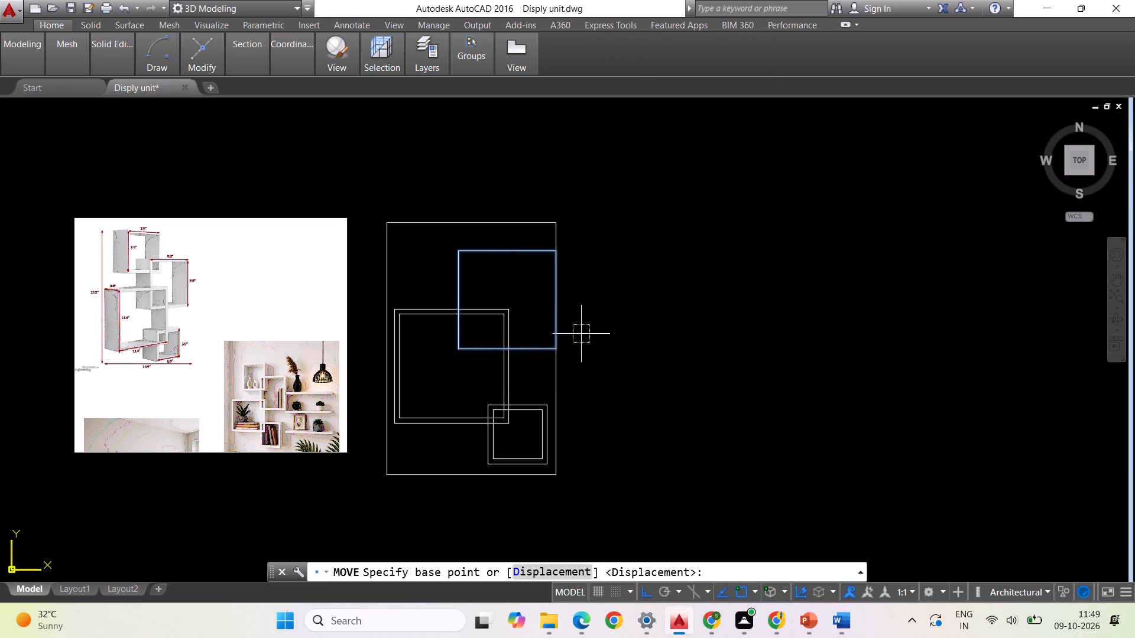
pyautogui.click(553, 349)
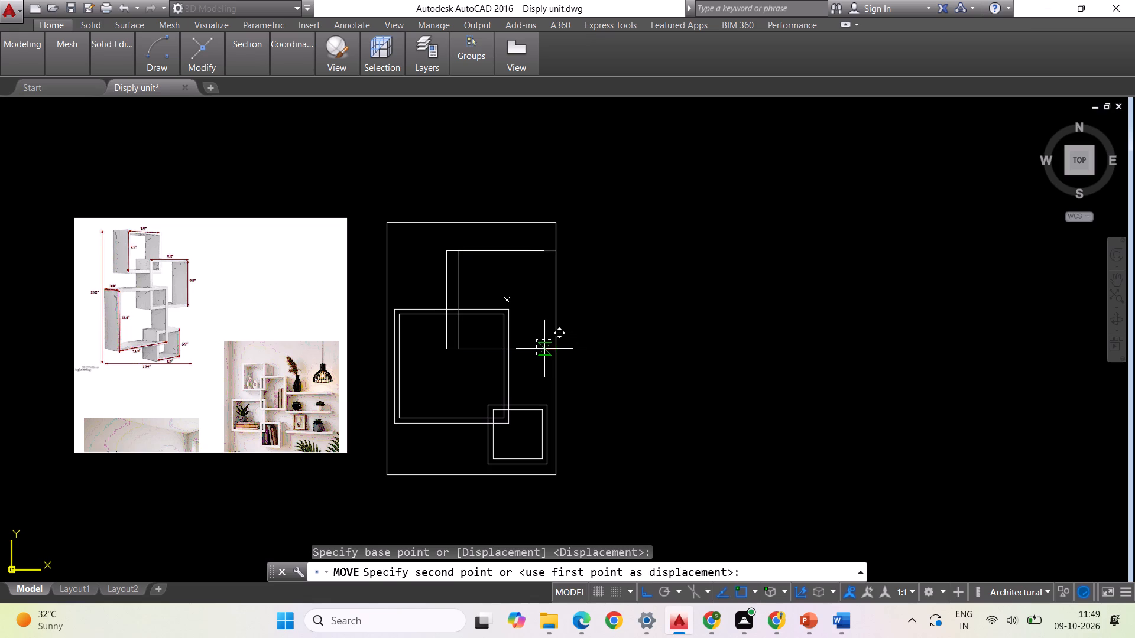
pyautogui.click(547, 349)
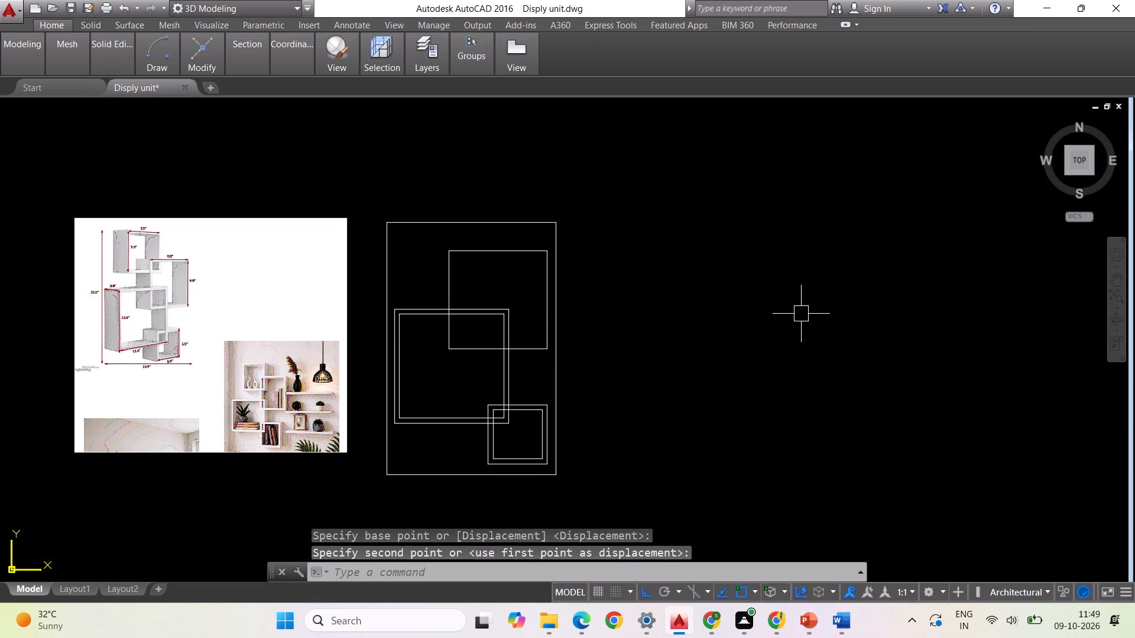
pyautogui.scroll(-1, 607, 412)
pyautogui.scroll(1, 546, 330)
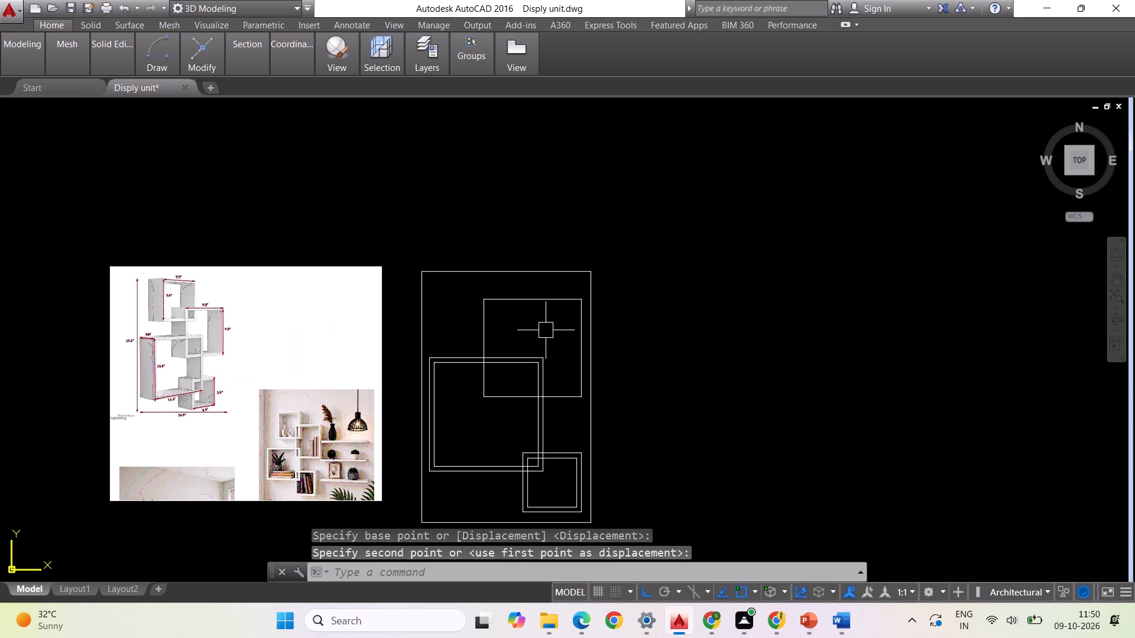
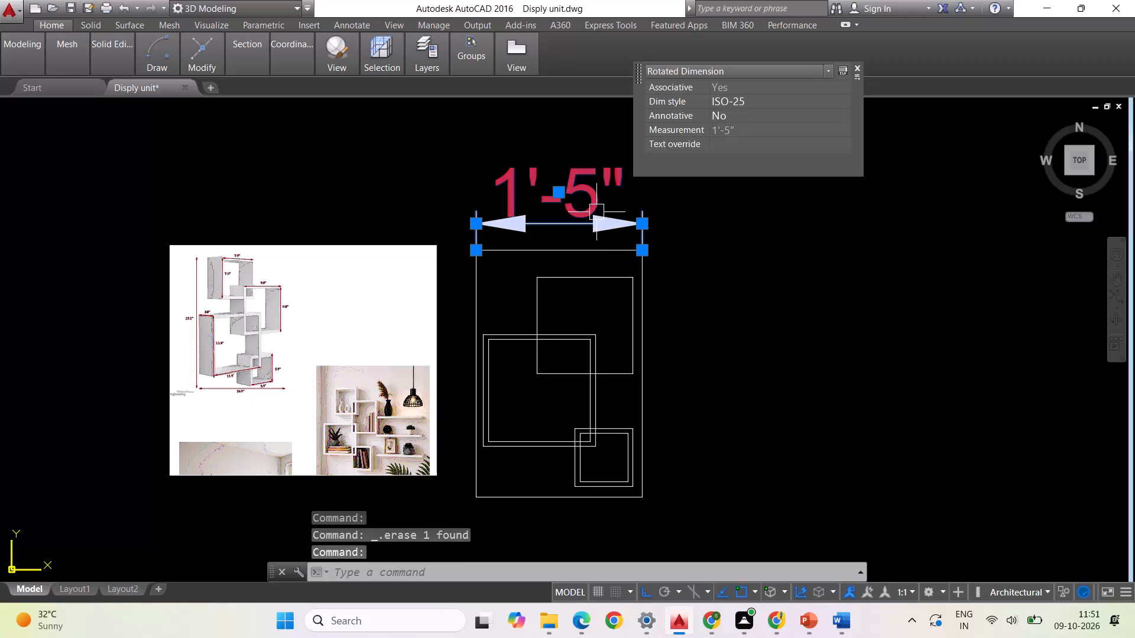
# Delete the horizontal dimension above the outline's top edge.
pyautogui.press('Delete')
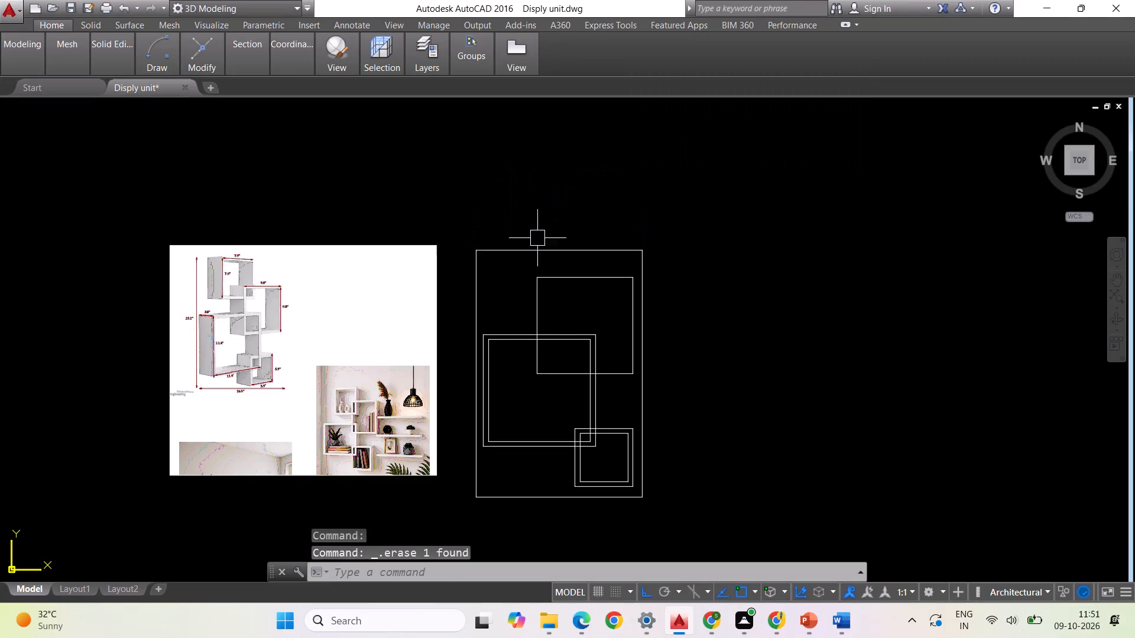
# Offset the 9.8" square inward by 0.5" to give the box its thickness.
pyautogui.scroll(-1, 607, 331)
pyautogui.scroll(2, 502, 316)
pyautogui.scroll(-1, 391, 324)
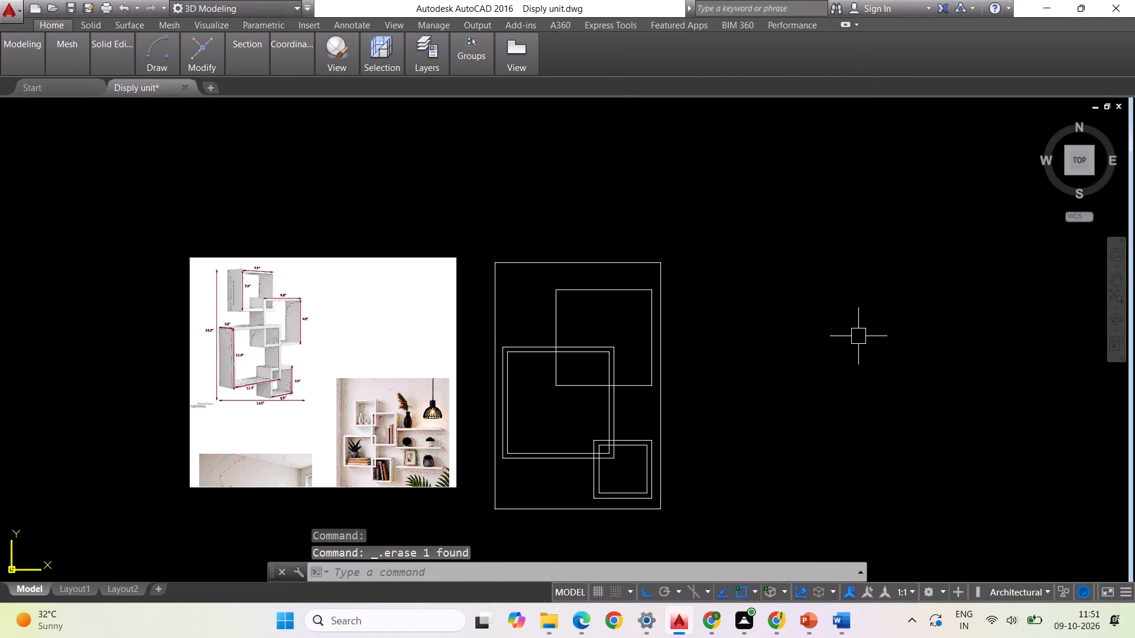
pyautogui.press('Escape')
pyautogui.press('o')
pyautogui.press('Return')
pyautogui.write('0.5"')
pyautogui.press('Return')
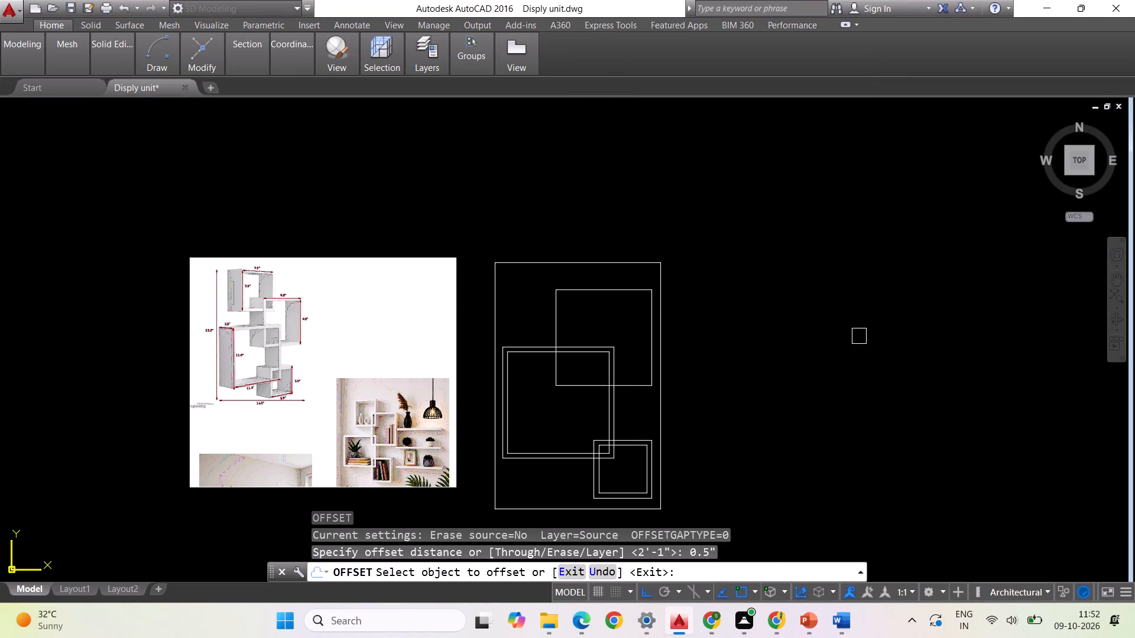
pyautogui.click(627, 292)
pyautogui.click(628, 314)
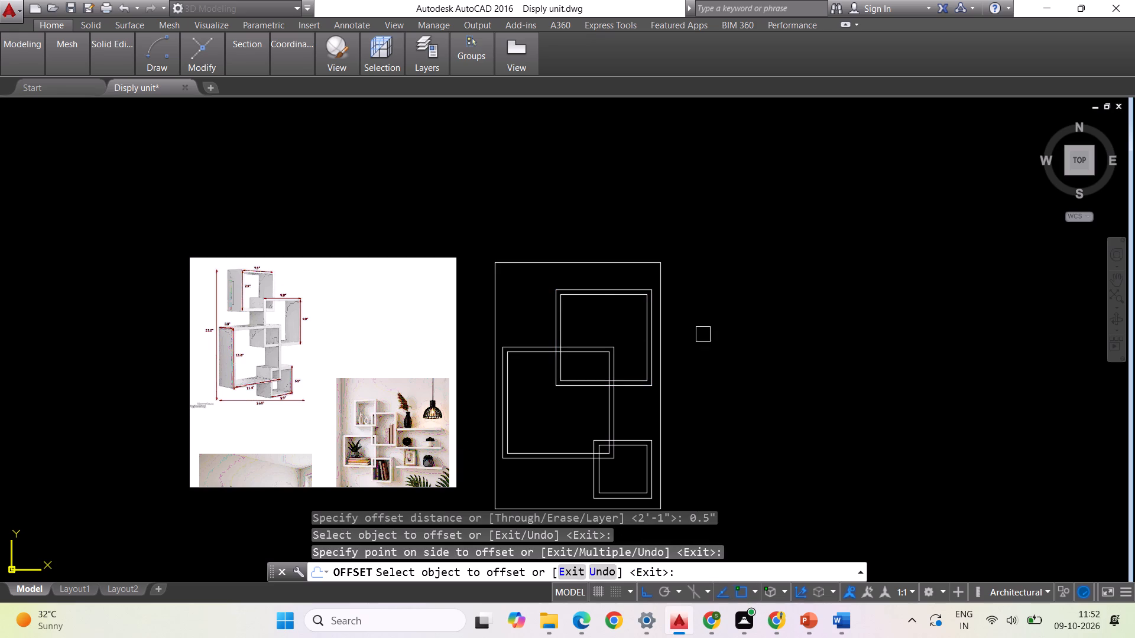
pyautogui.press('Escape')
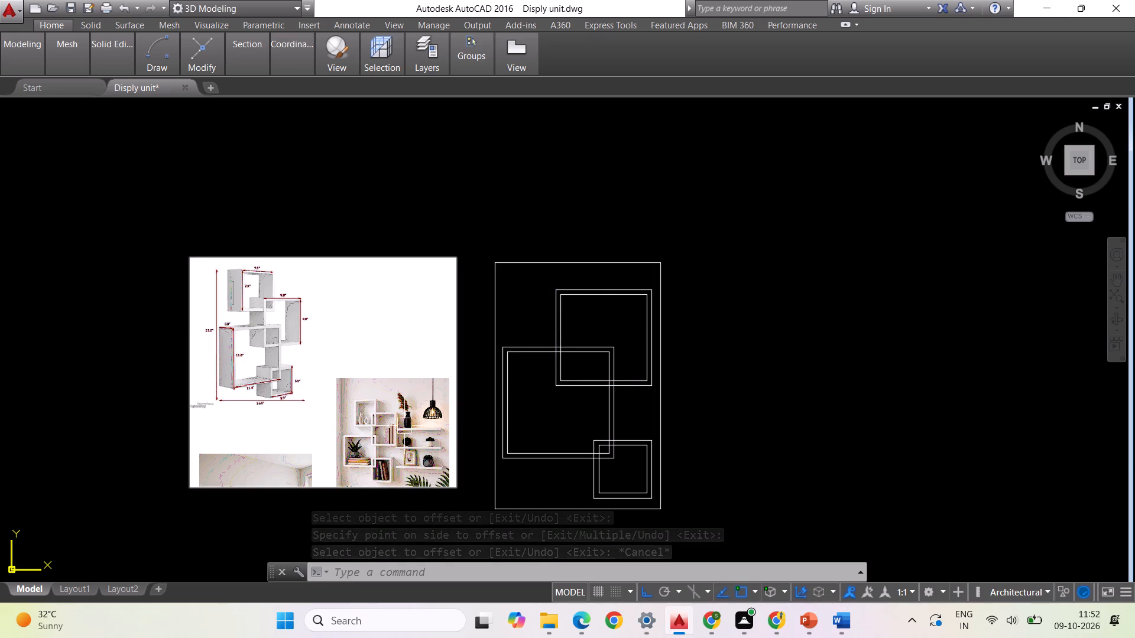
# Draw a 7.9" by 7.9" rectangle starting inside the outline's upper-left part, overlapping the 9.8" box.
pyautogui.scroll(-1, 406, 414)
pyautogui.scroll(2, 403, 414)
pyautogui.scroll(-1, 239, 414)
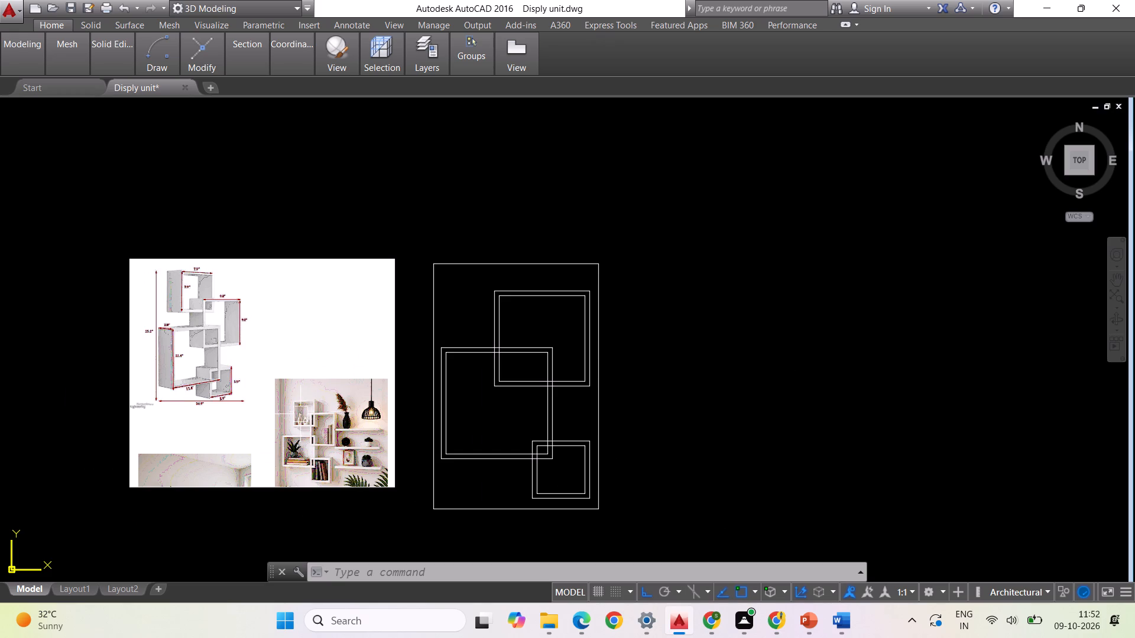
pyautogui.scroll(2, 287, 418)
pyautogui.scroll(-1, 361, 329)
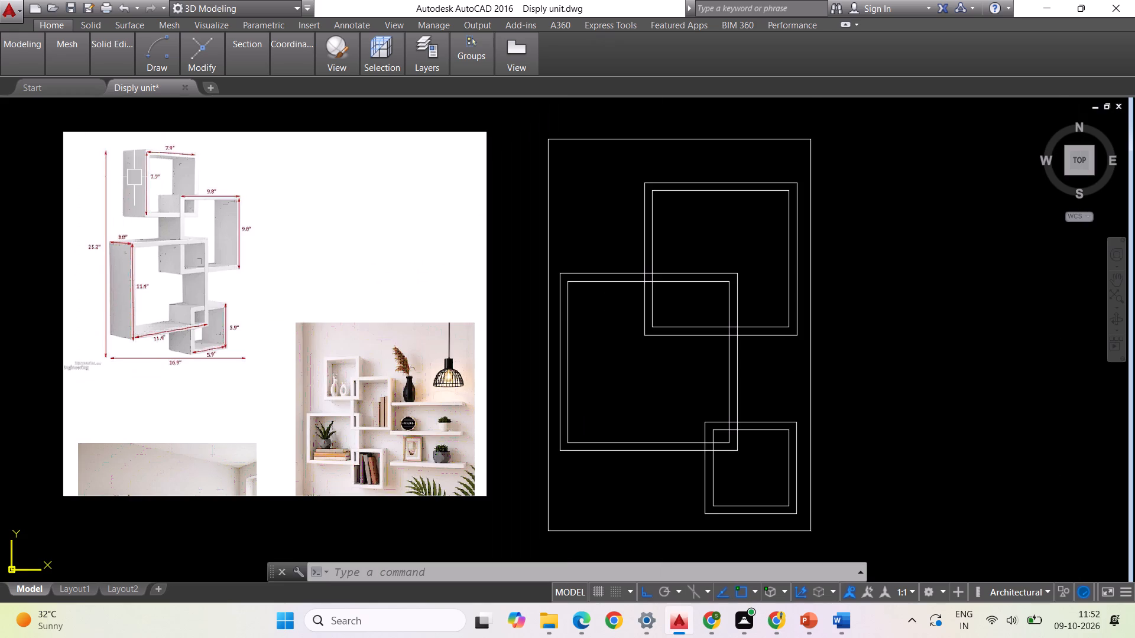
pyautogui.press('Escape')
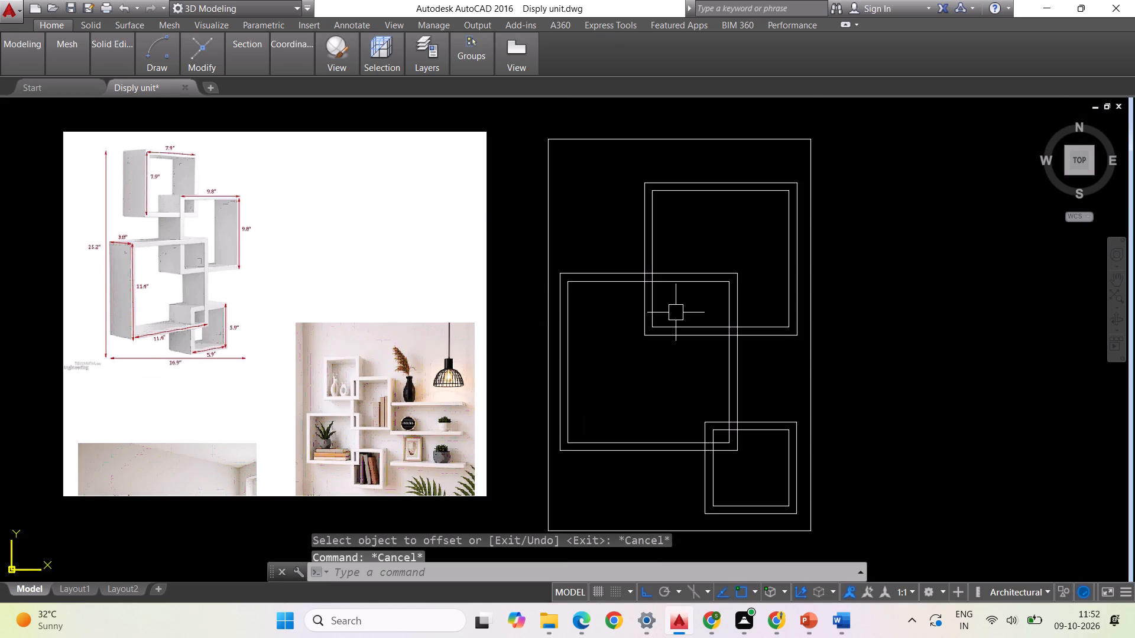
pyautogui.write('rec')
pyautogui.press('Return')
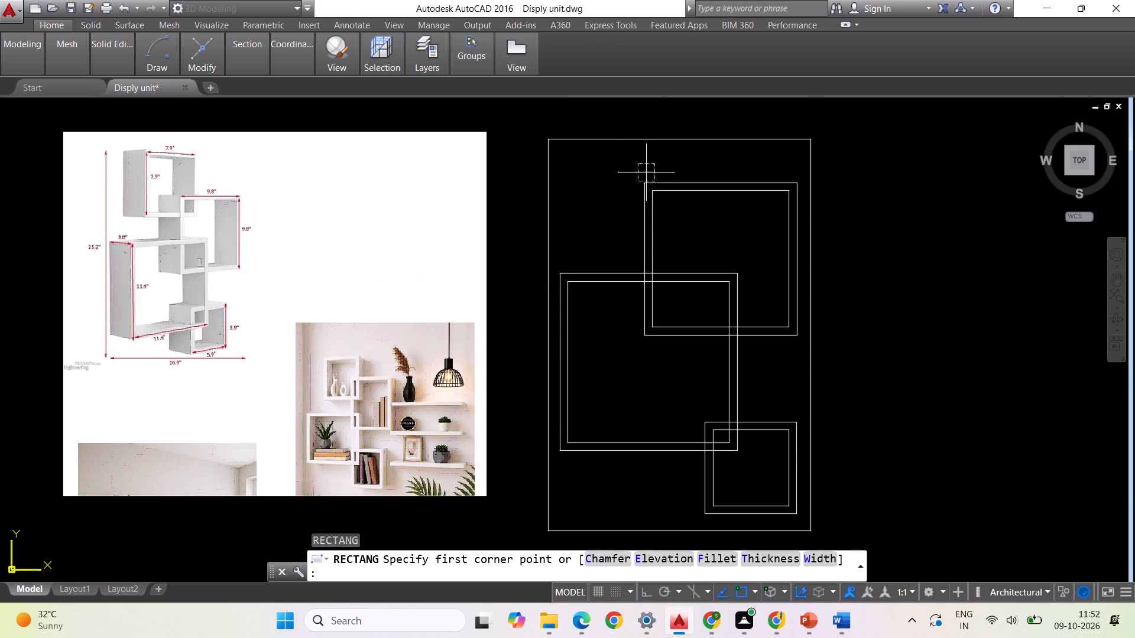
pyautogui.click(576, 172)
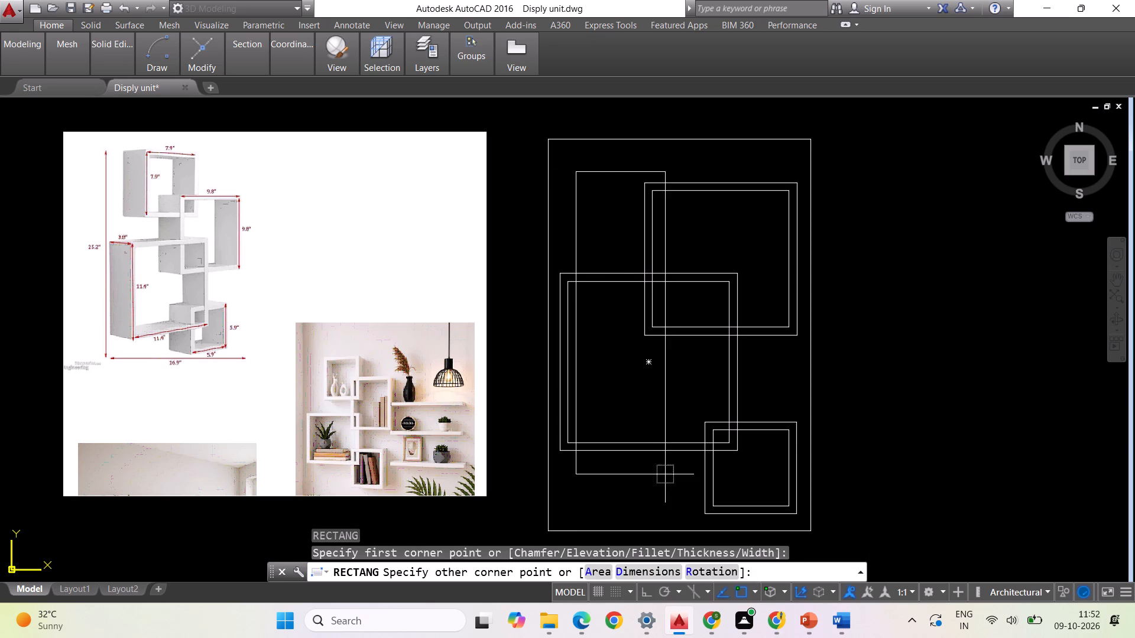
pyautogui.click(651, 567)
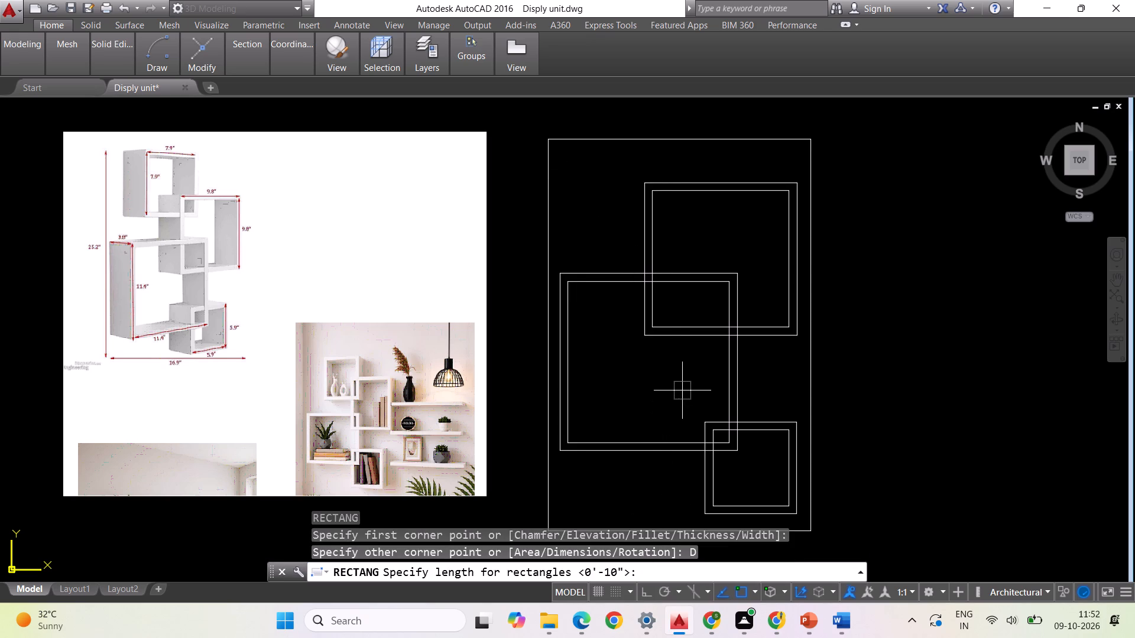
pyautogui.write('7.9"')
pyautogui.press('Return')
pyautogui.write('7.9"')
pyautogui.press('Return')
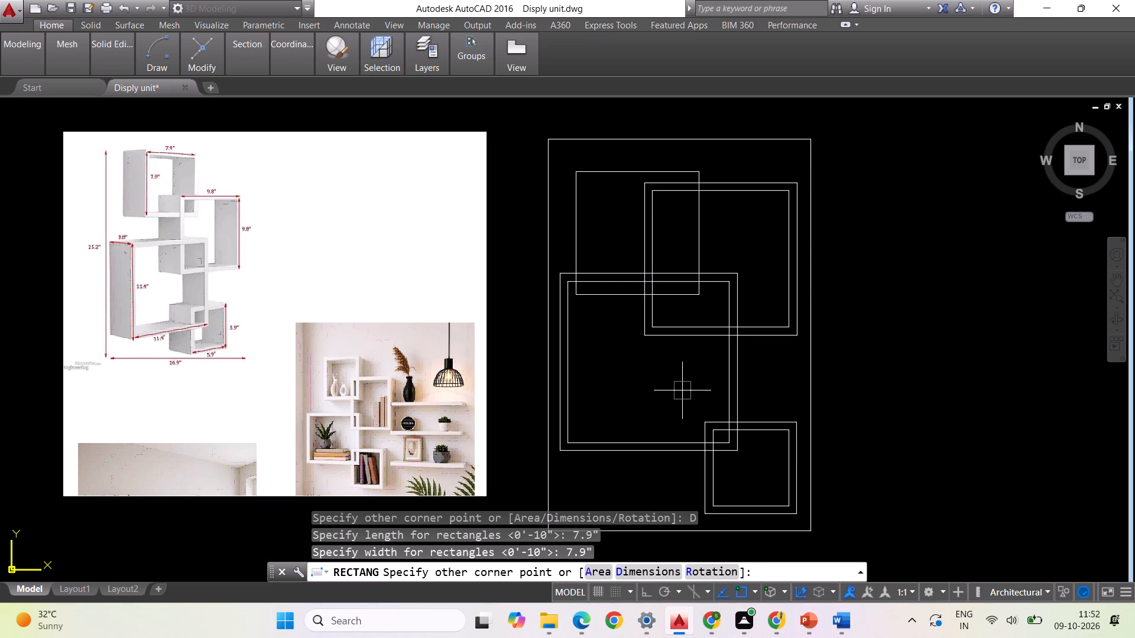
pyautogui.click(682, 390)
pyautogui.press('Escape')
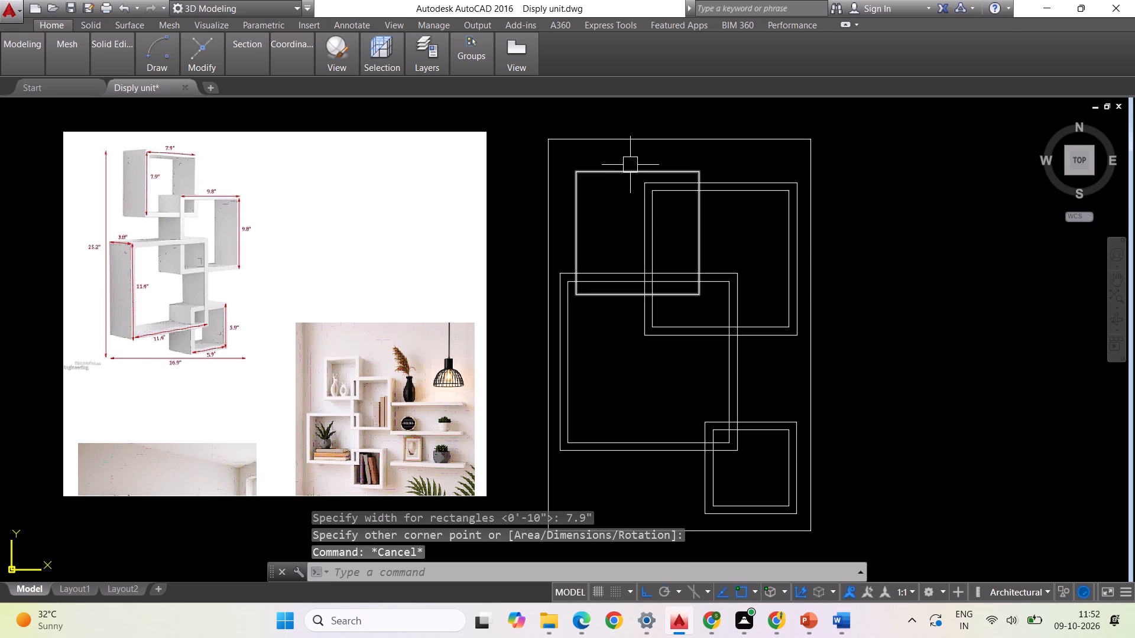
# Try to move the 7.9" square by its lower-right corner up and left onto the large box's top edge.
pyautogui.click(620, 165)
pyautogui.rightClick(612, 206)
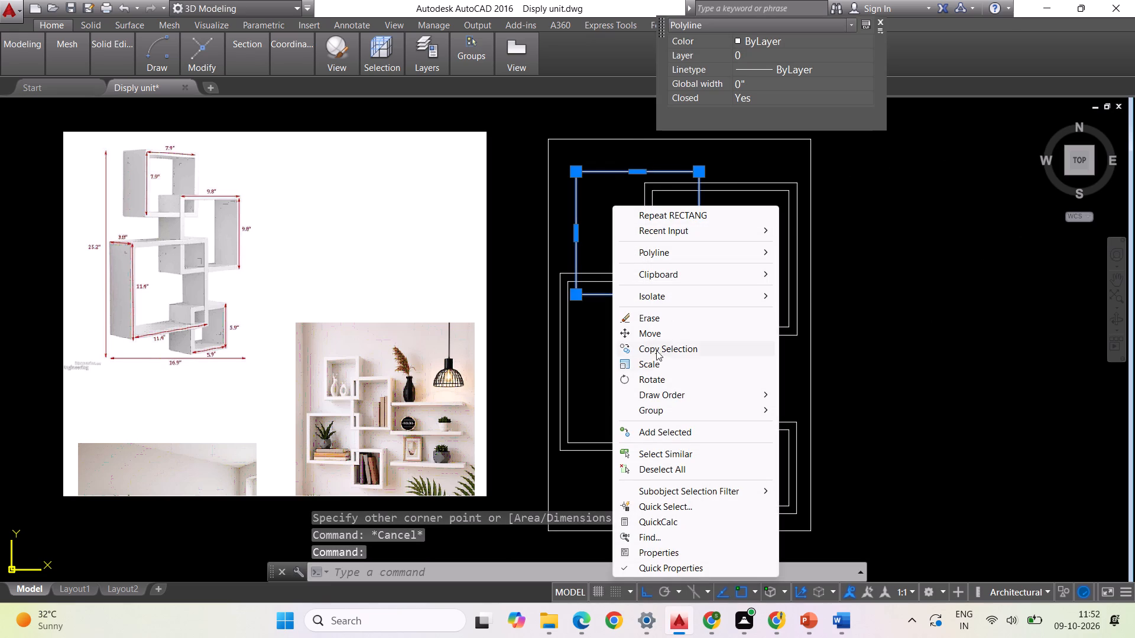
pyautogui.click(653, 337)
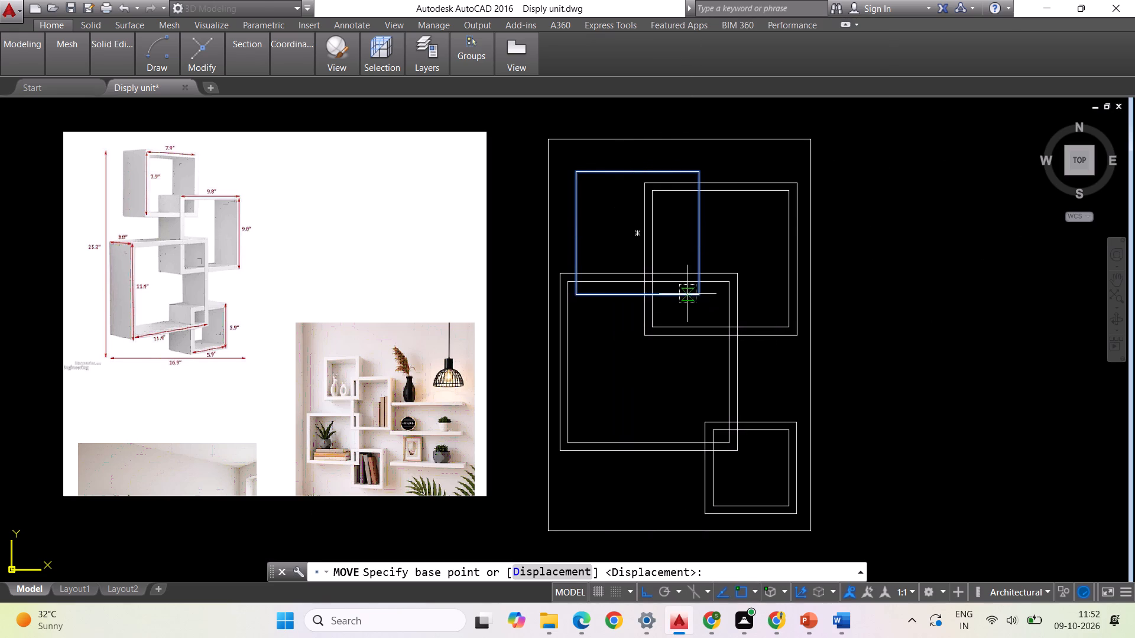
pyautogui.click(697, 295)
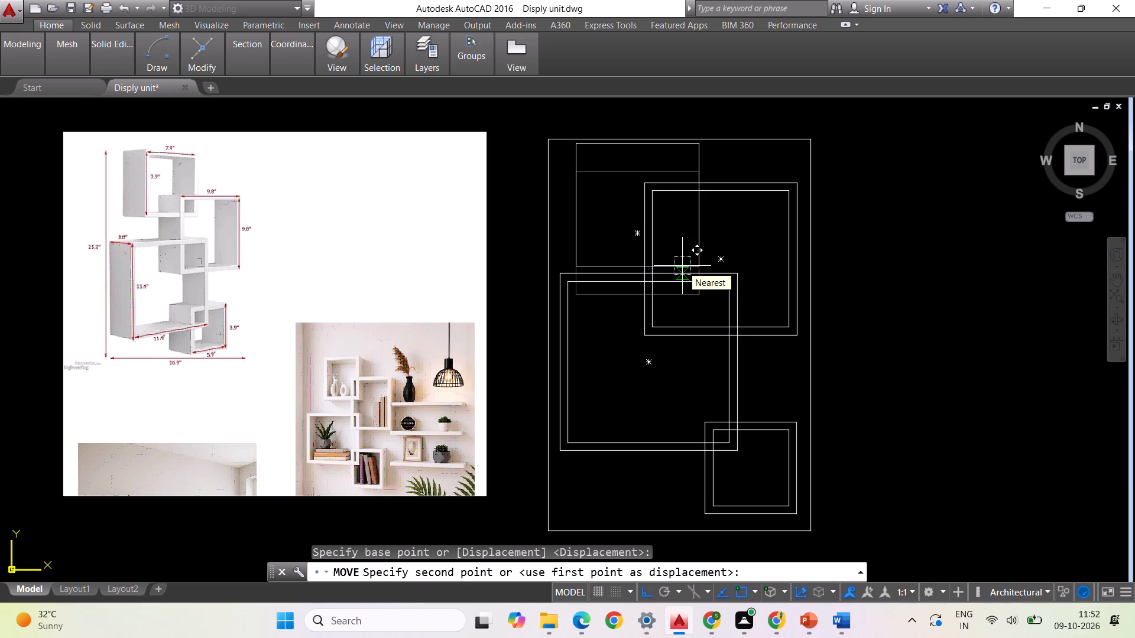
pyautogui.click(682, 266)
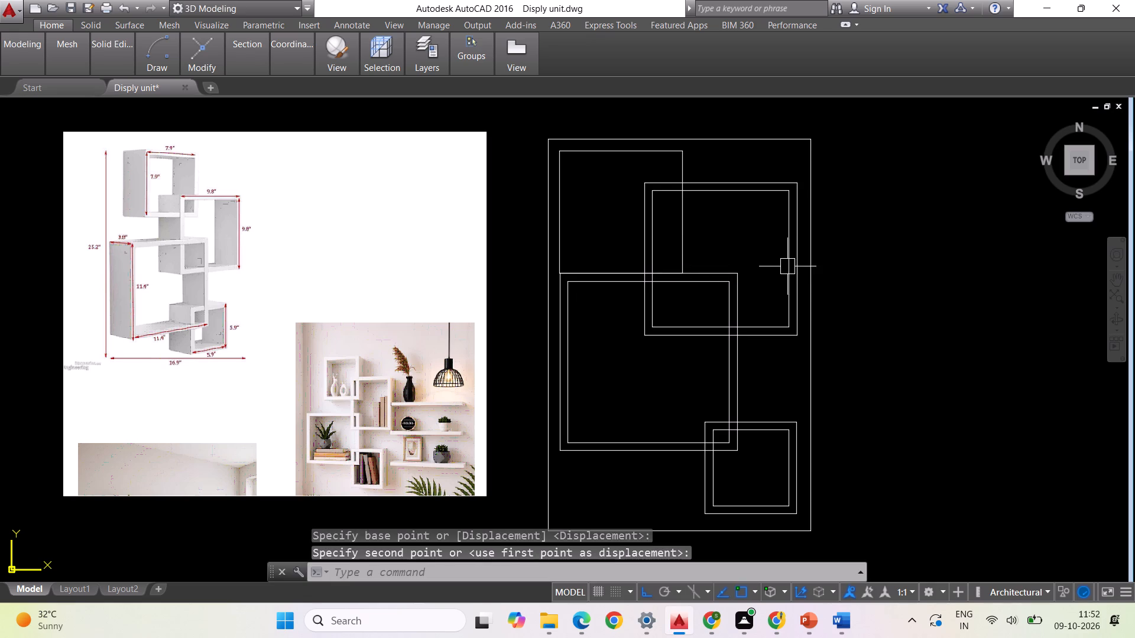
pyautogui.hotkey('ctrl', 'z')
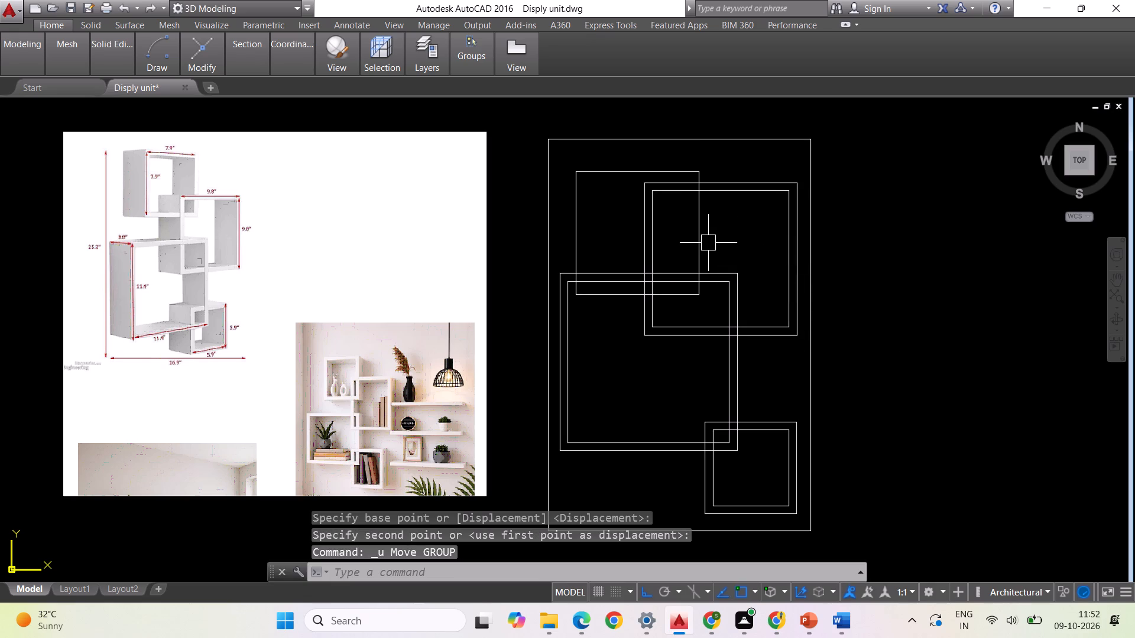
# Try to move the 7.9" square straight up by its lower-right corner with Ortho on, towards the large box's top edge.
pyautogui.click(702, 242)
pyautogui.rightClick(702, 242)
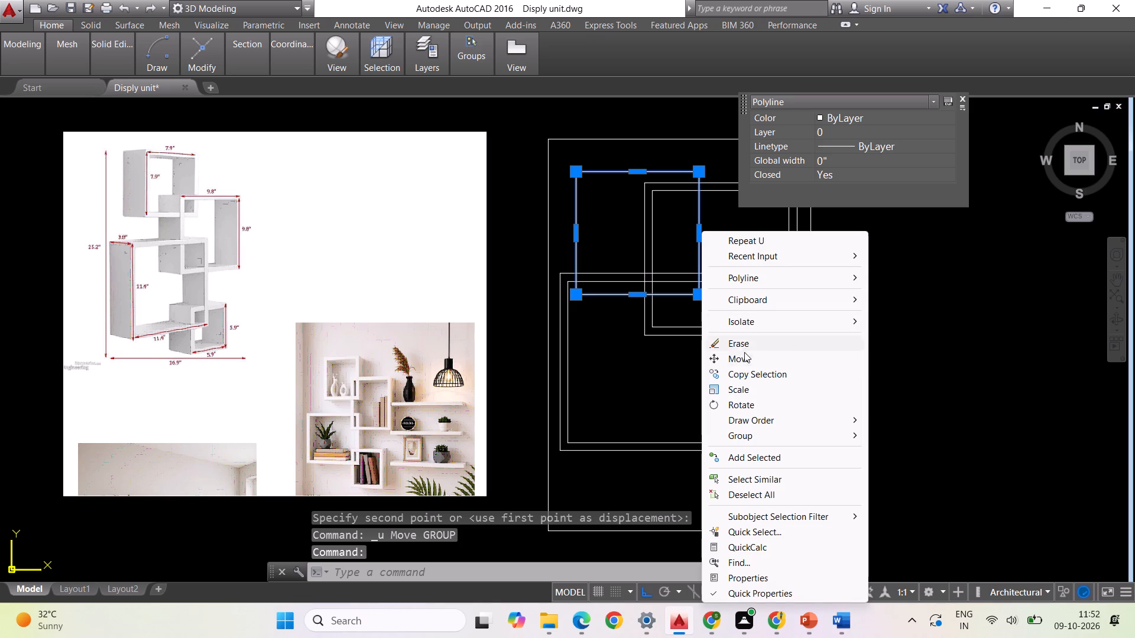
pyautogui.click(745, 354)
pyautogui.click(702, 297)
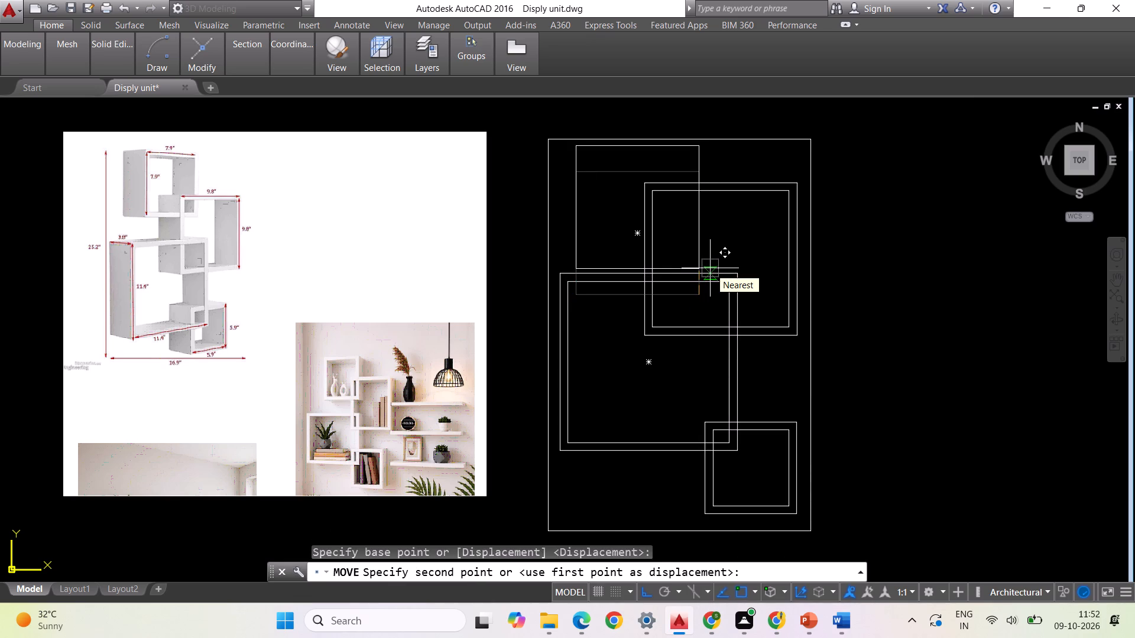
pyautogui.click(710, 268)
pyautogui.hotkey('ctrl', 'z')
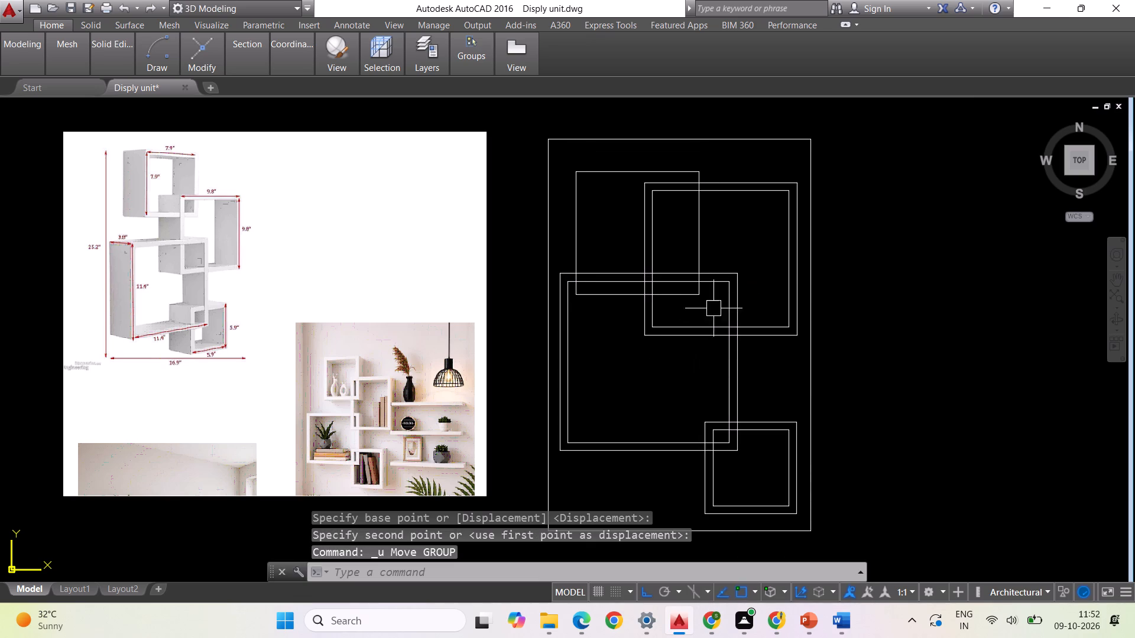
# Move the 7.9" square straight up so its top edge sits just inside the outline's top edge.
pyautogui.click(698, 292)
pyautogui.rightClick(699, 313)
pyautogui.click(740, 357)
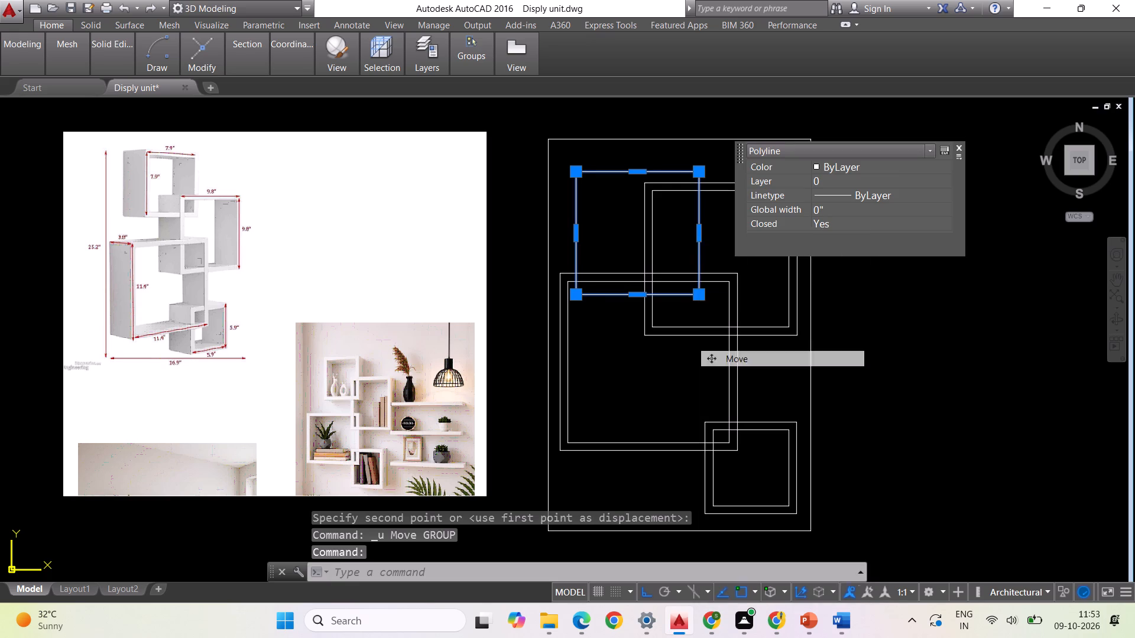
pyautogui.click(702, 291)
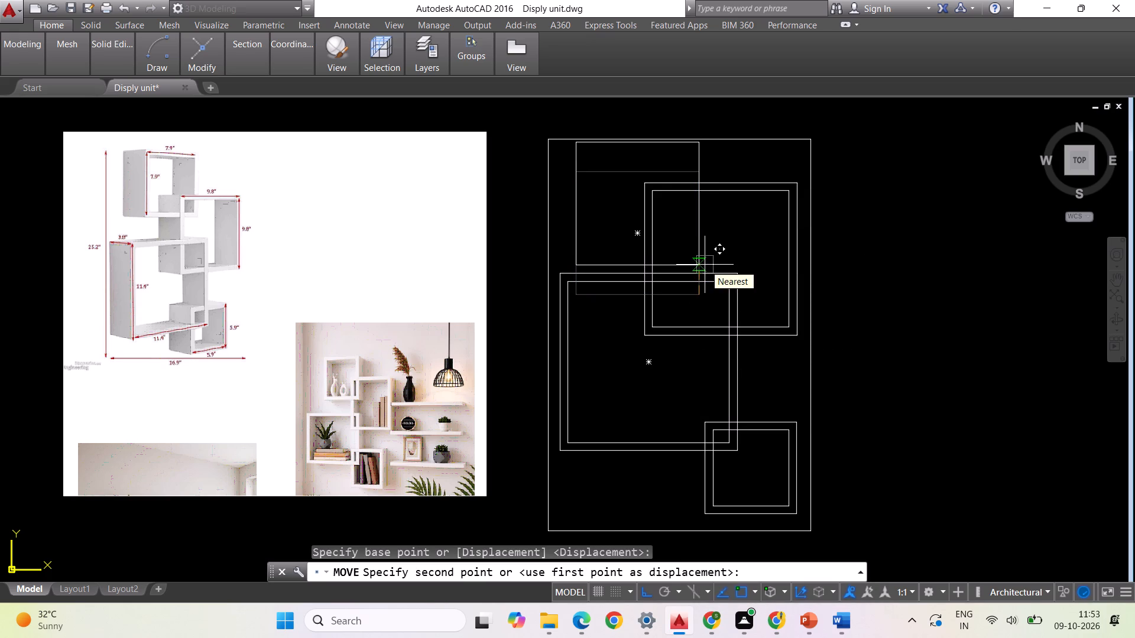
pyautogui.click(705, 265)
# Move the large box, both outer and inner rectangles, straight down about 1".
pyautogui.scroll(-1, 618, 280)
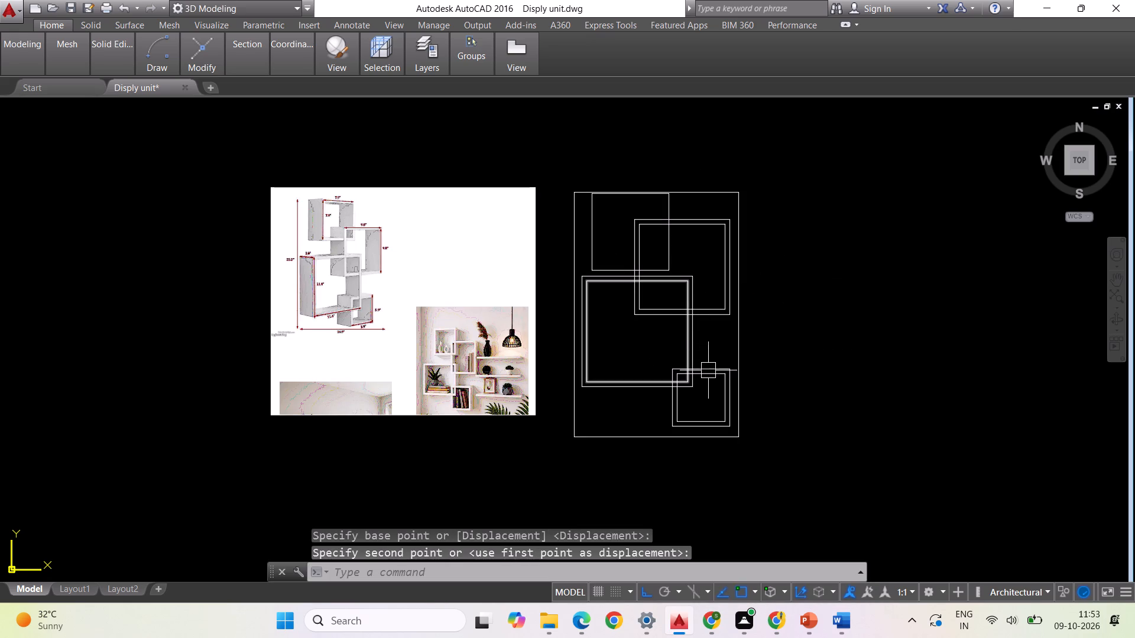
pyautogui.scroll(1, 338, 324)
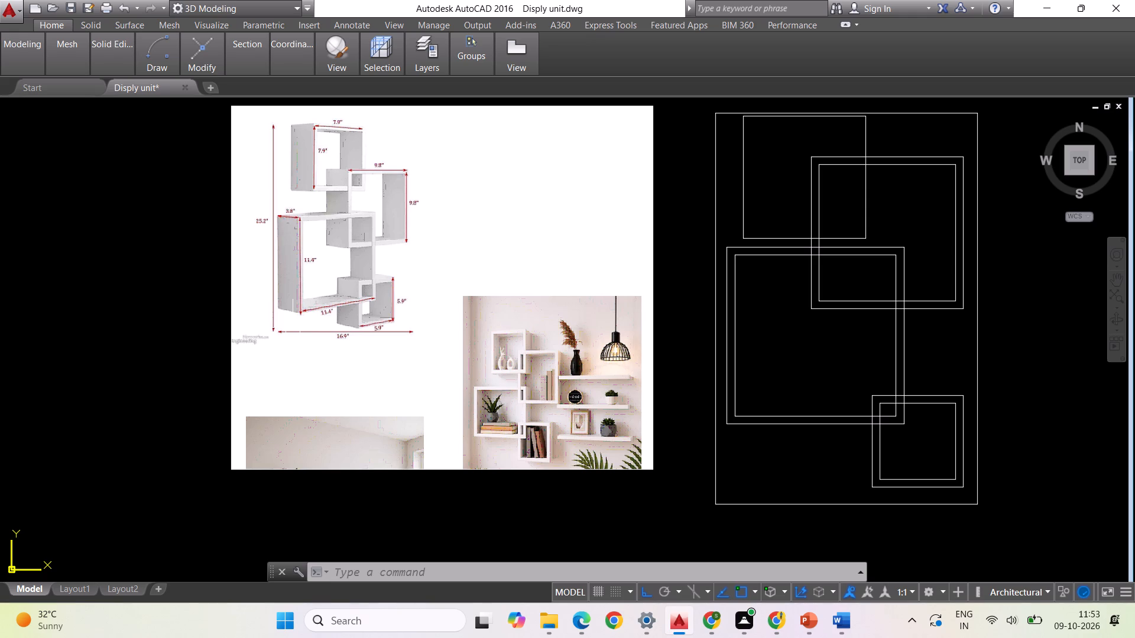
pyautogui.click(794, 427)
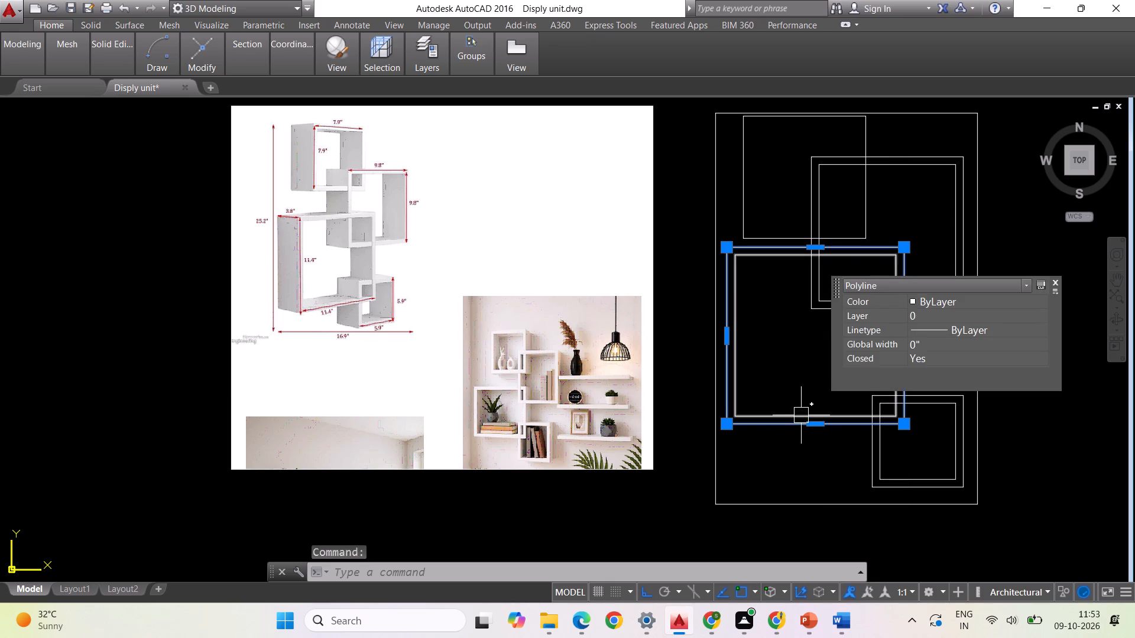
pyautogui.click(801, 415)
pyautogui.rightClick(778, 466)
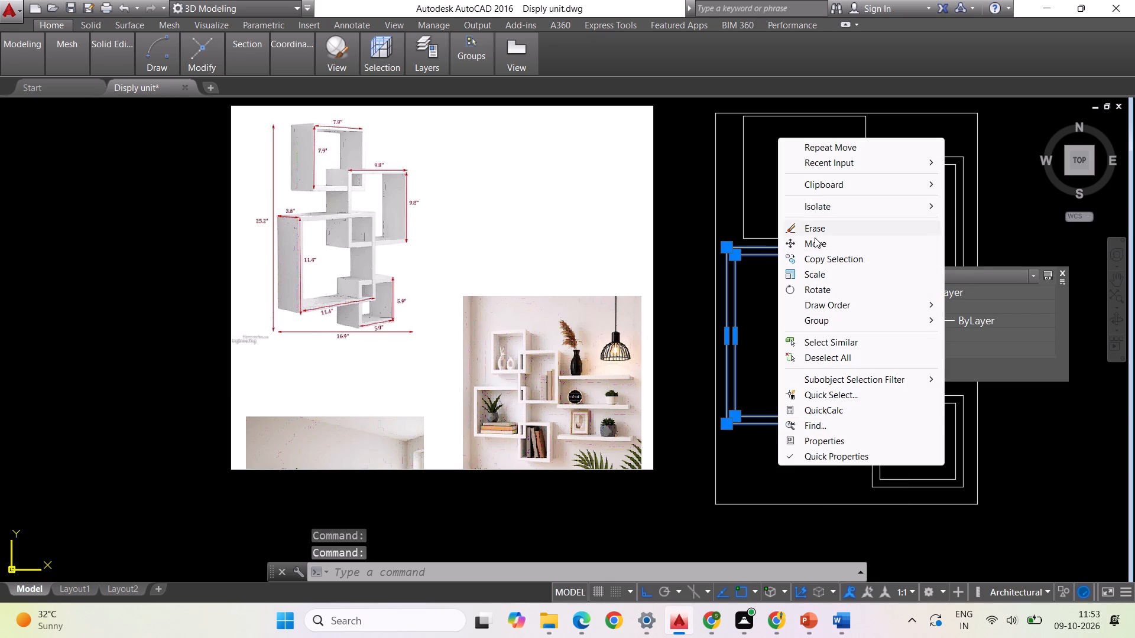
pyautogui.click(818, 242)
pyautogui.click(907, 422)
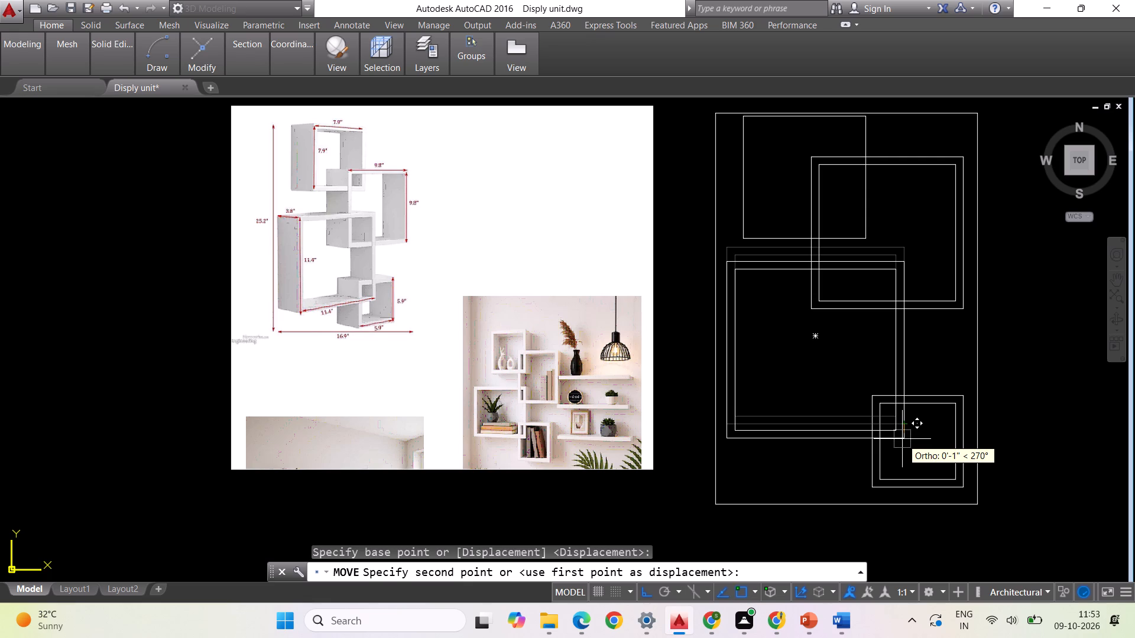
pyautogui.click(902, 439)
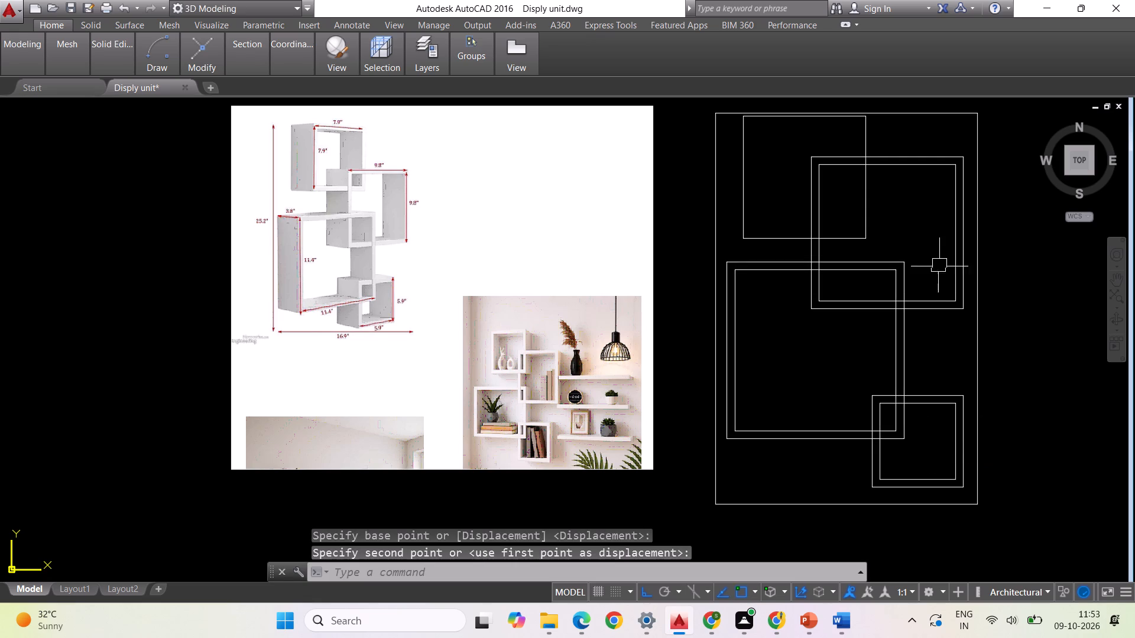
# Move the 9.8" box, both outer and inner rectangles, straight down about 2".
pyautogui.click(949, 337)
pyautogui.click(923, 291)
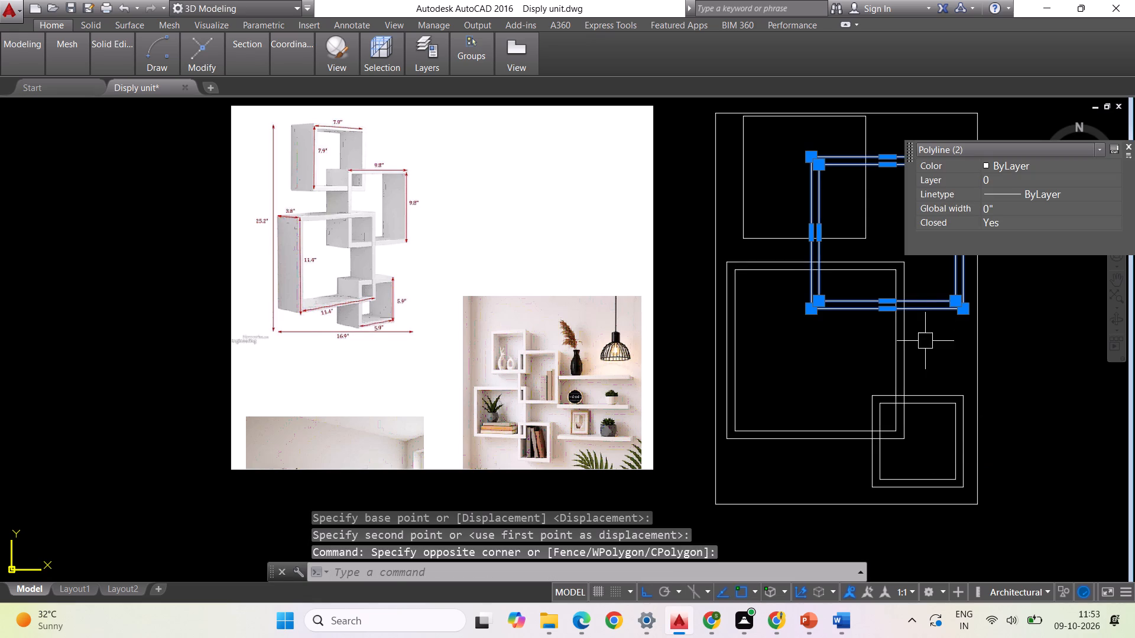
pyautogui.rightClick(926, 343)
pyautogui.click(967, 123)
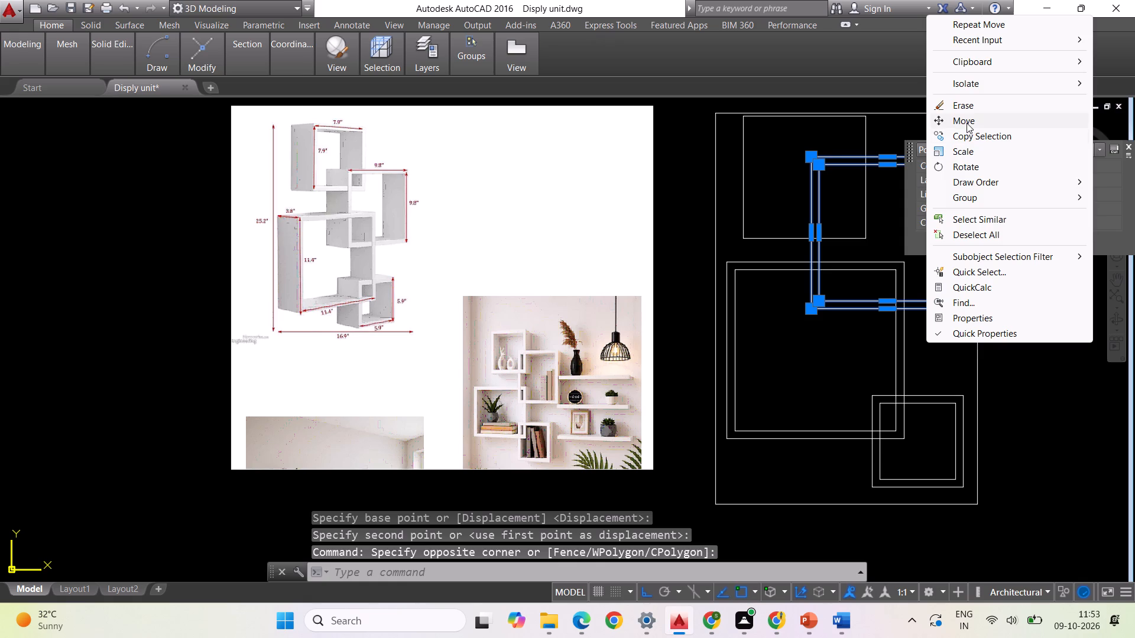
pyautogui.click(963, 311)
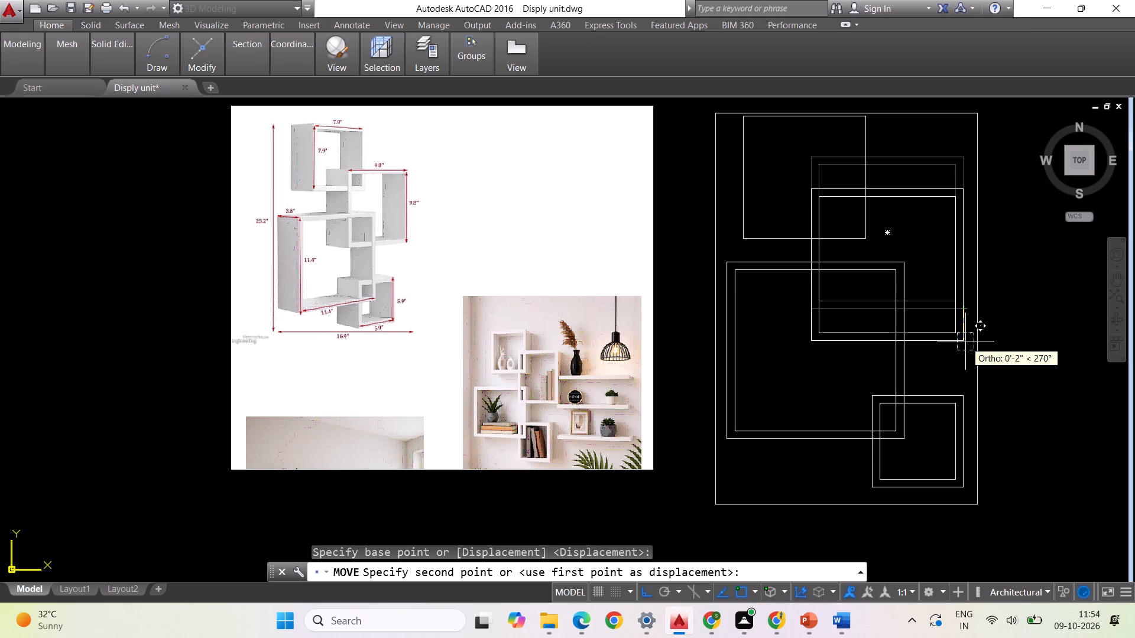
pyautogui.click(965, 341)
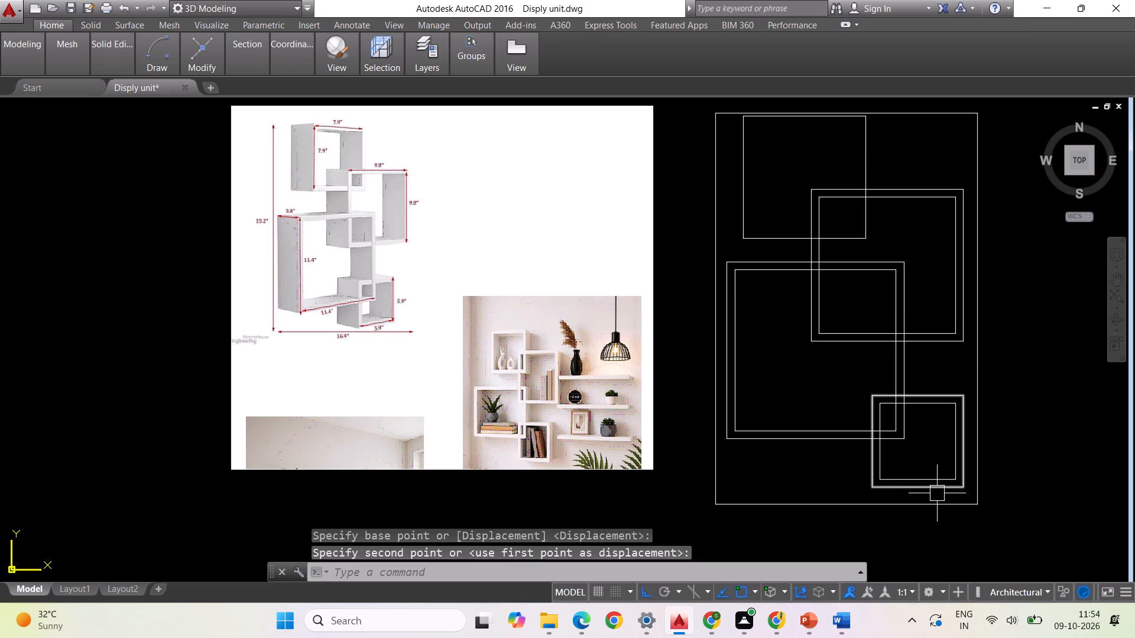
# Move the 5.9" box, both outer and inner rectangles, straight down about 1" towards the outline's bottom edge.
pyautogui.scroll(1, 932, 503)
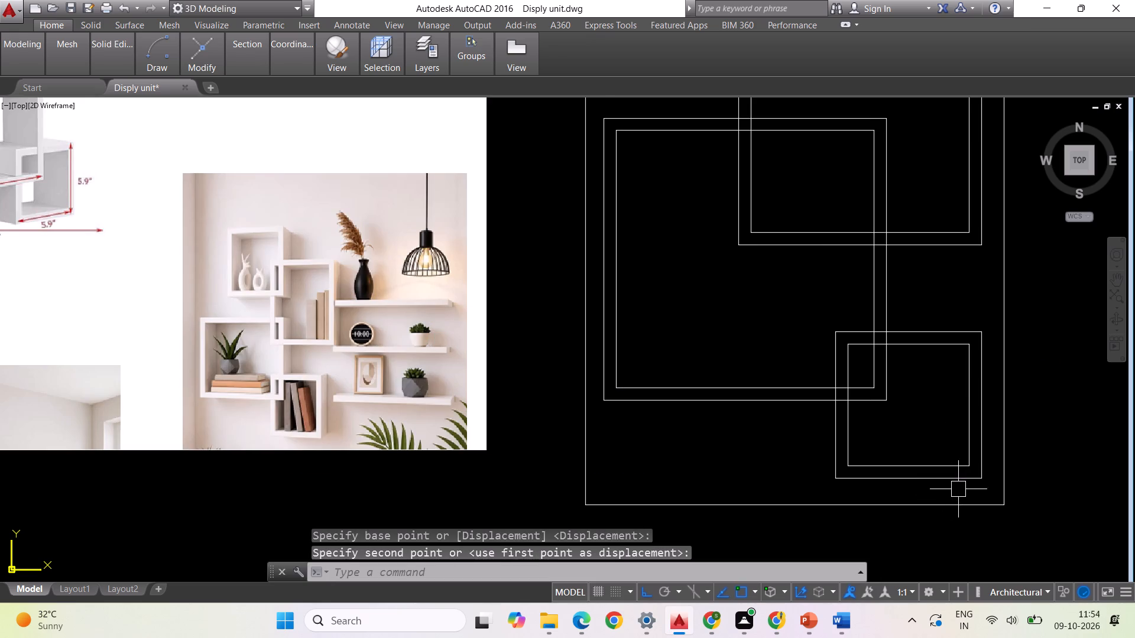
pyautogui.click(962, 494)
pyautogui.click(867, 443)
pyautogui.rightClick(903, 443)
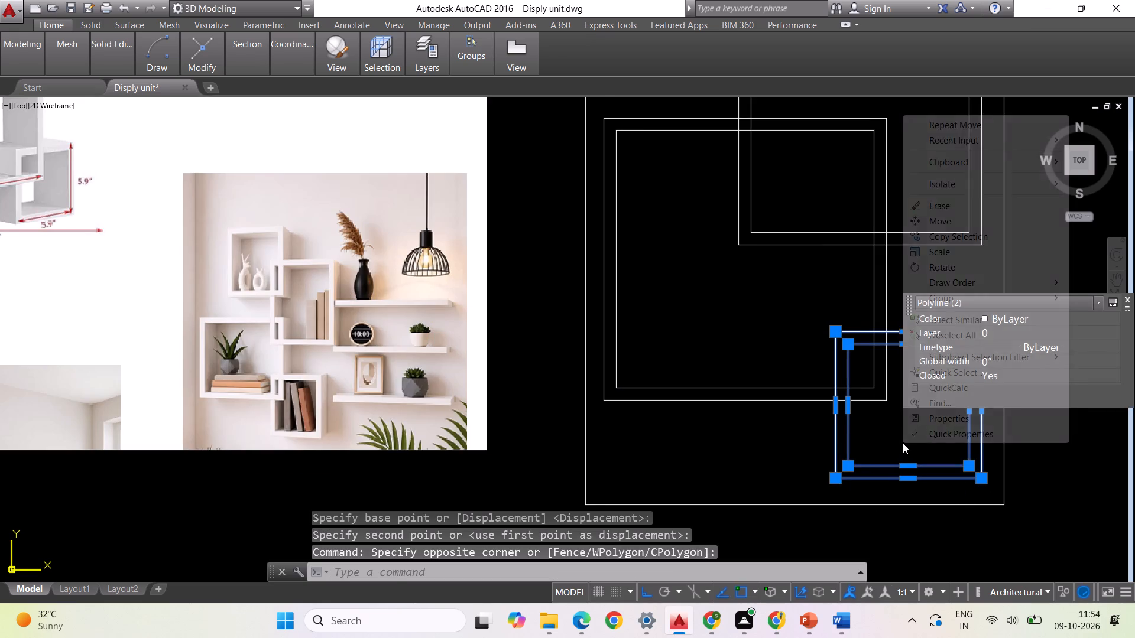
pyautogui.click(936, 222)
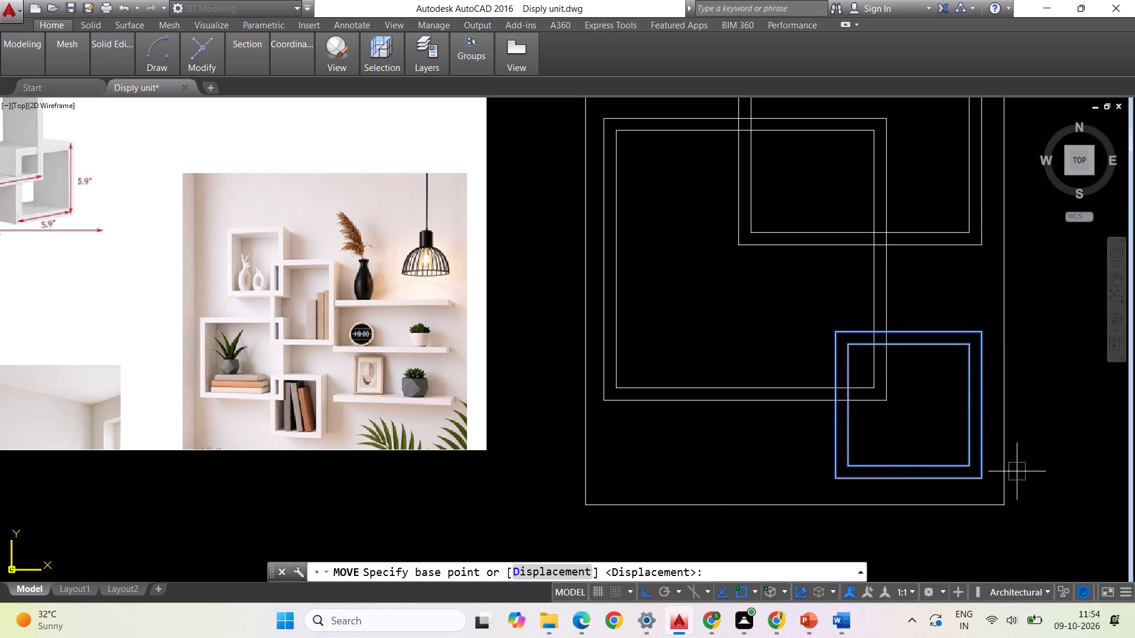
pyautogui.click(980, 480)
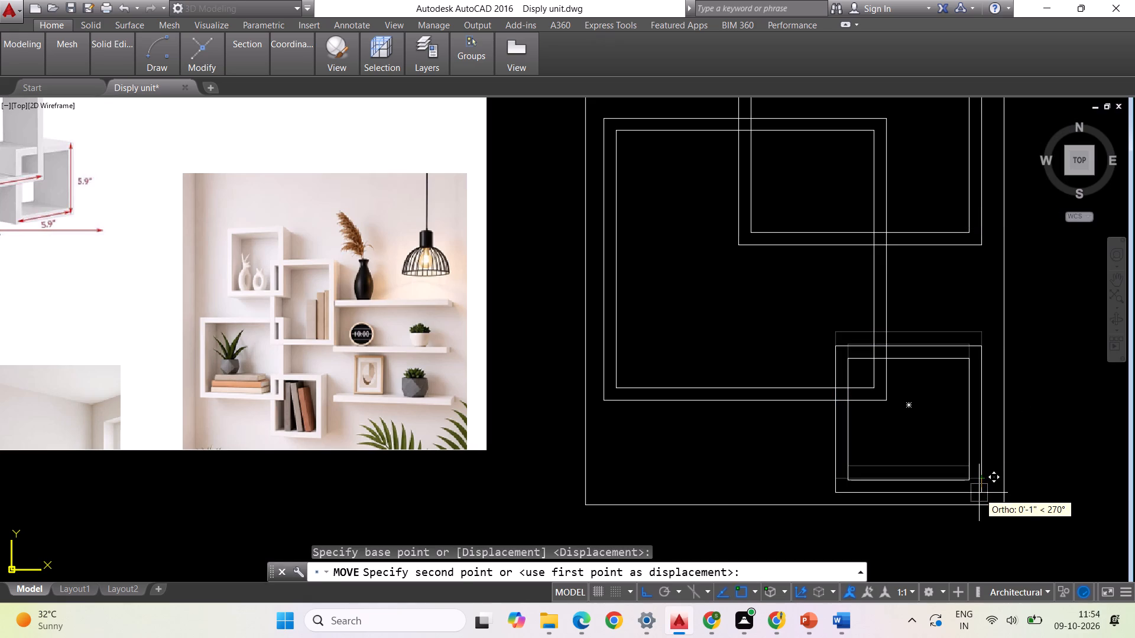
pyautogui.click(979, 493)
# Move the large box, both outer and inner rectangles, straight down about 1".
pyautogui.moveTo(771, 425); pyautogui.dragTo(759, 415)
pyautogui.click(699, 363)
pyautogui.rightClick(699, 363)
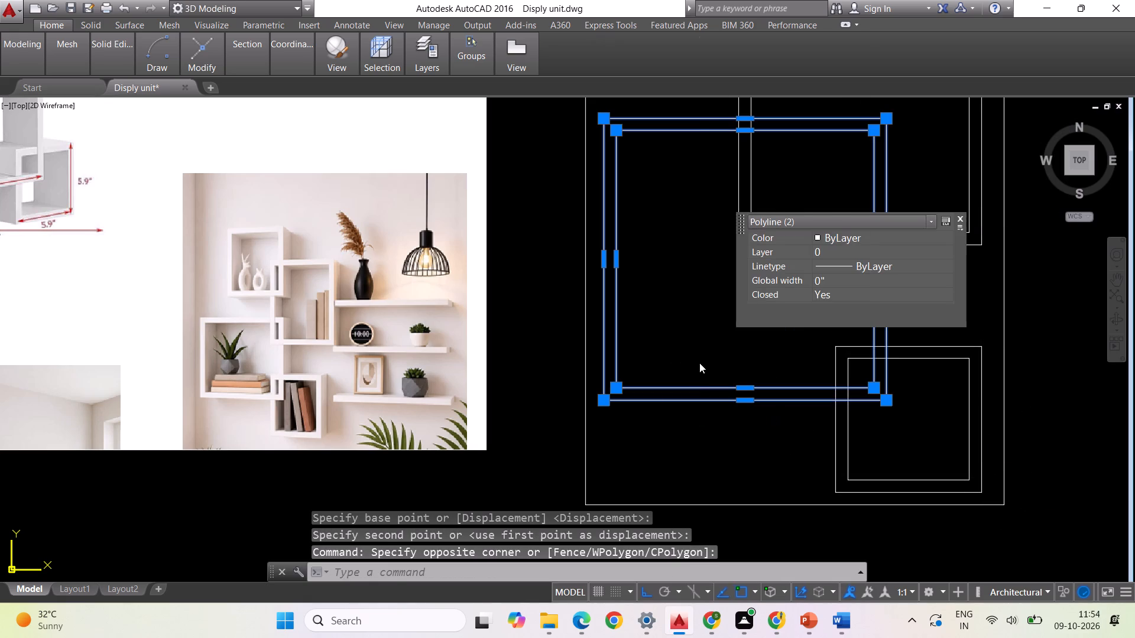
pyautogui.click(731, 145)
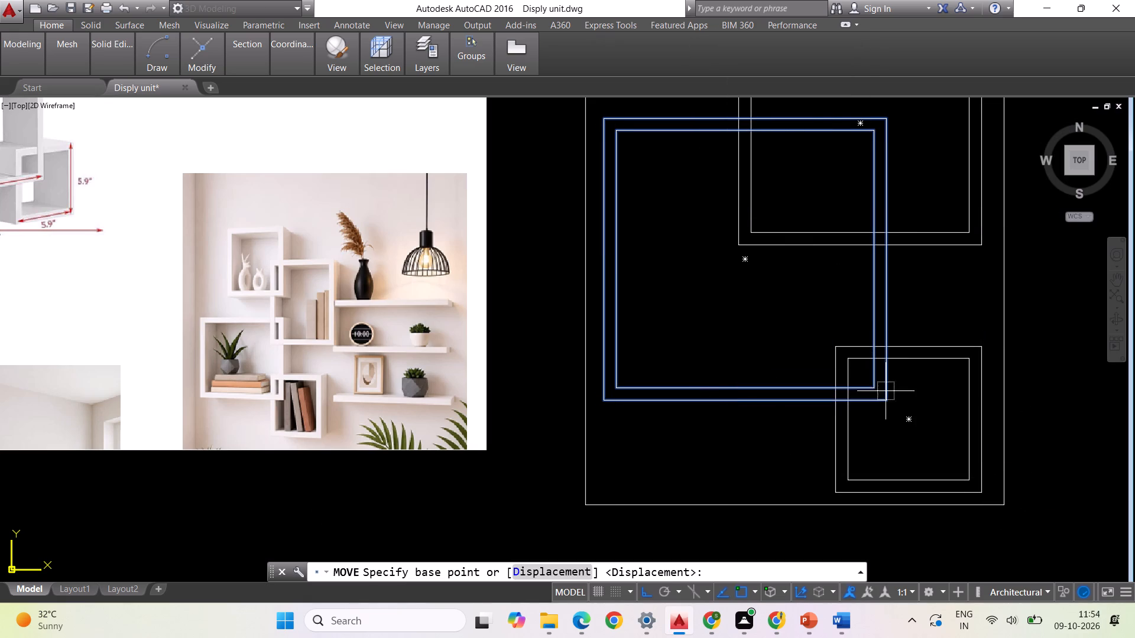
pyautogui.click(886, 397)
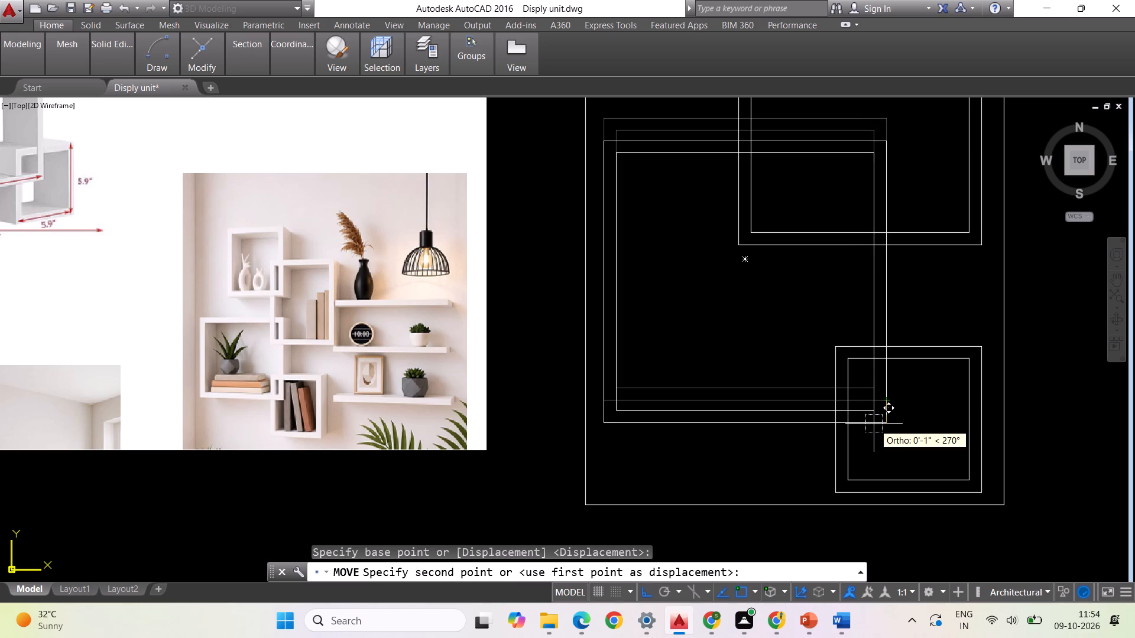
pyautogui.click(874, 424)
# Move the 9.8" box, both rectangles, down and to the right so its right side lies on the outline's right edge.
pyautogui.moveTo(957, 279); pyautogui.dragTo(955, 271)
pyautogui.click(915, 206)
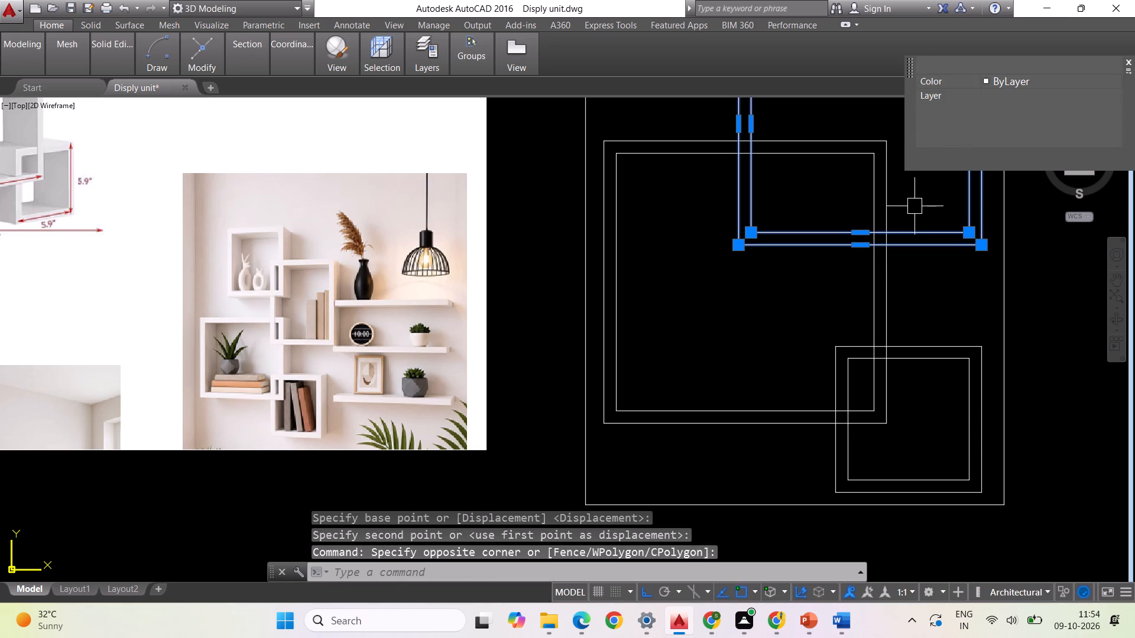
pyautogui.scroll(-1, 761, 344)
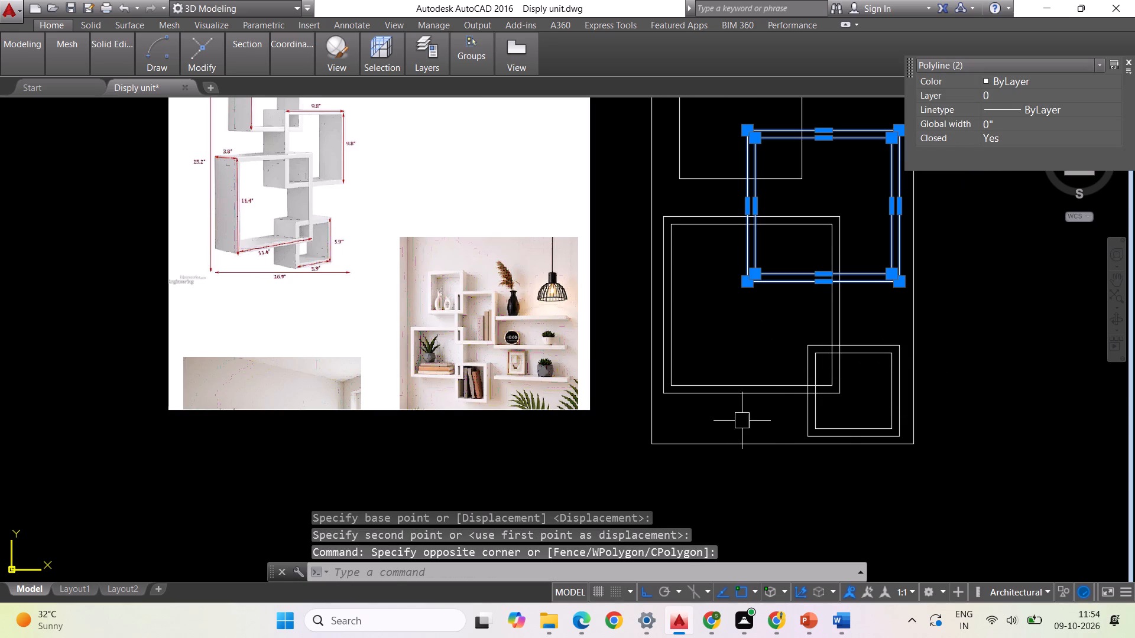
pyautogui.scroll(-1, 727, 424)
pyautogui.scroll(1, 800, 350)
pyautogui.rightClick(969, 389)
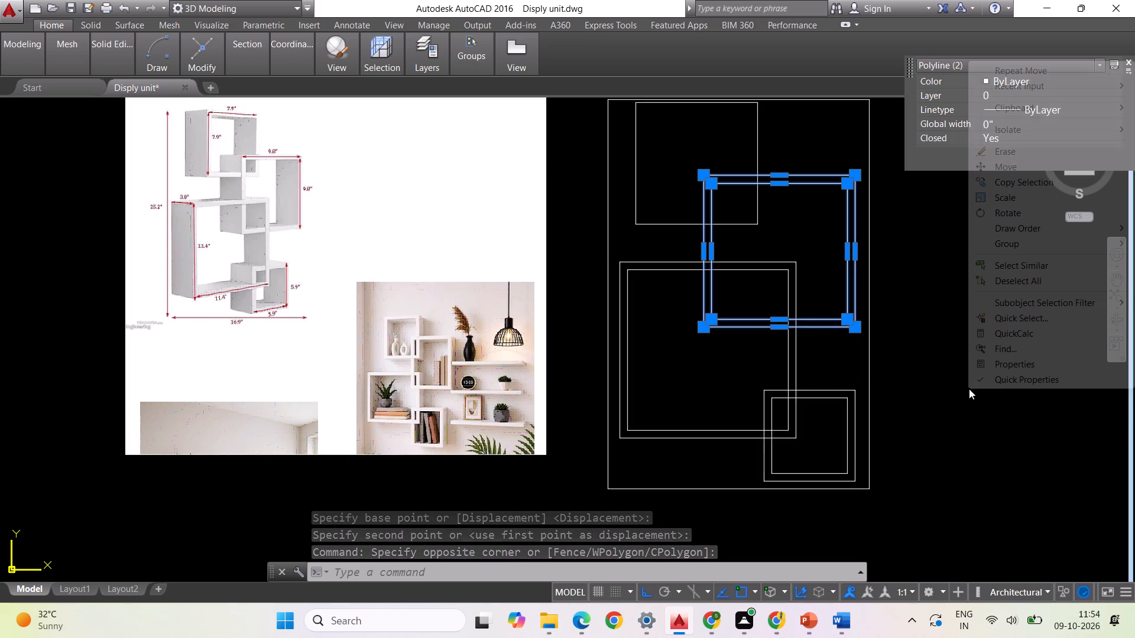
pyautogui.click(1001, 173)
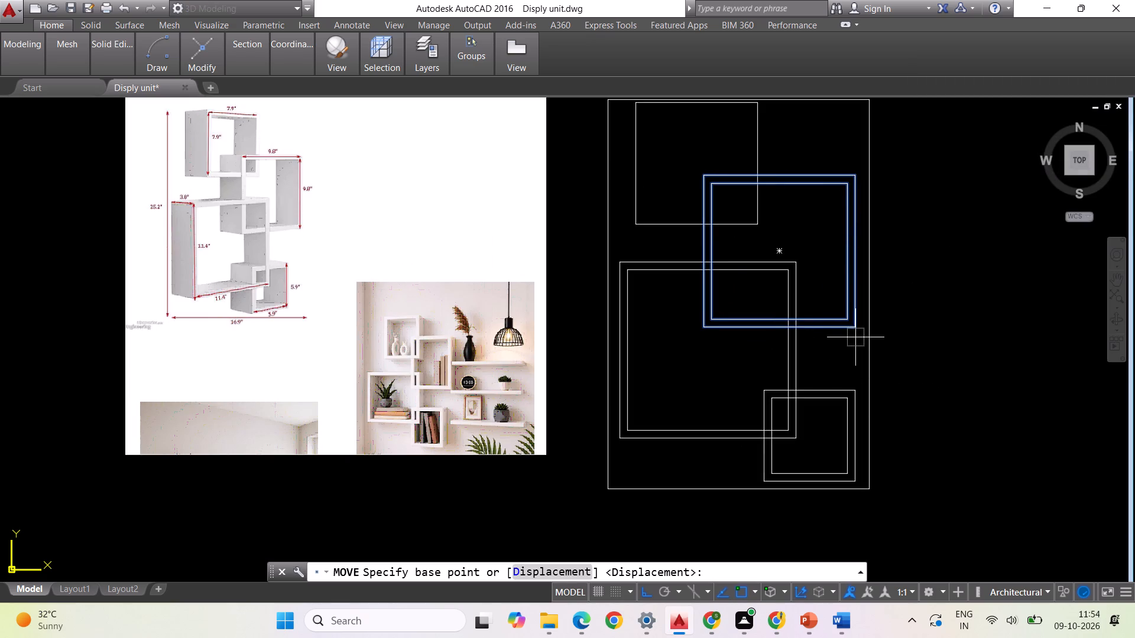
pyautogui.click(852, 332)
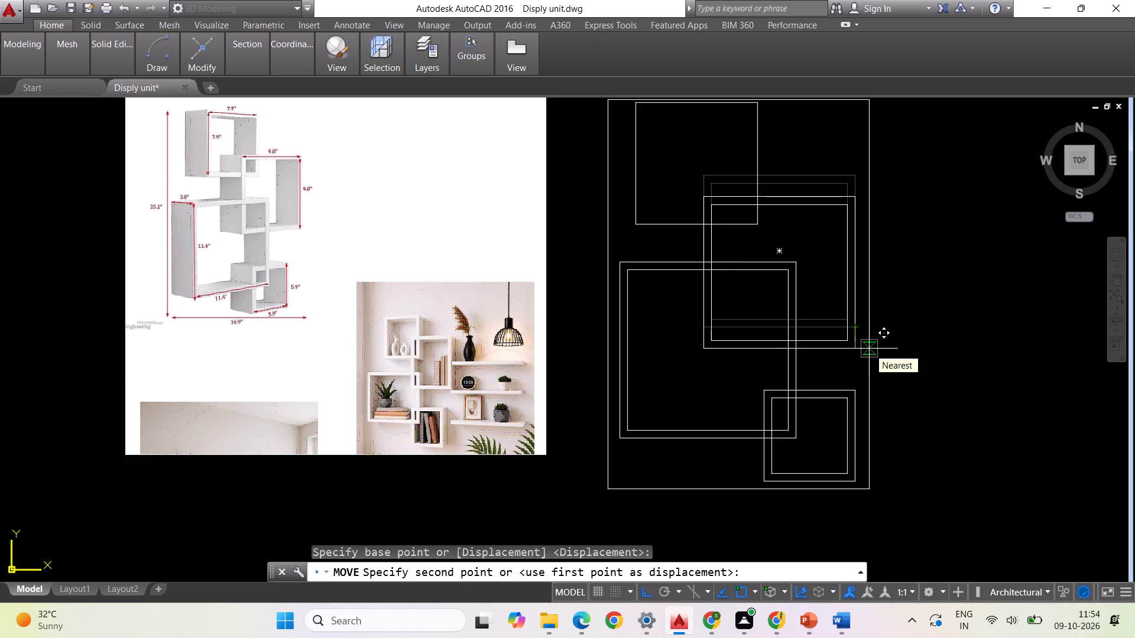
pyautogui.click(869, 349)
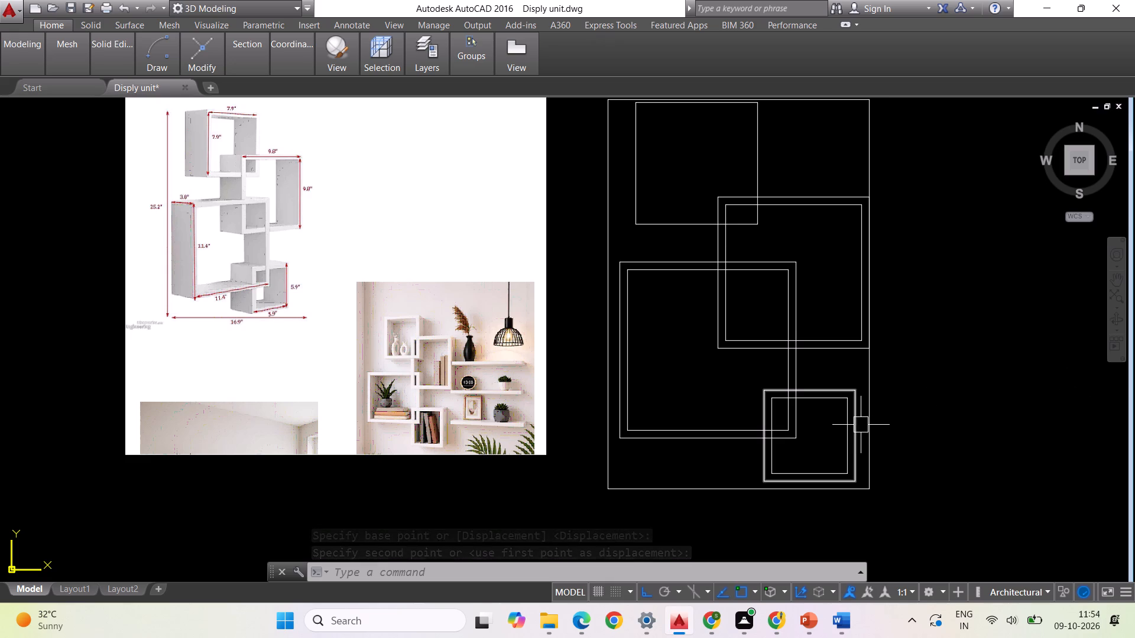
# Move the 5.9" box, both rectangles, about 3" straight left so its left side aligns with the 9.8" box's left side.
pyautogui.scroll(1, 842, 421)
pyautogui.click(830, 423)
pyautogui.click(803, 356)
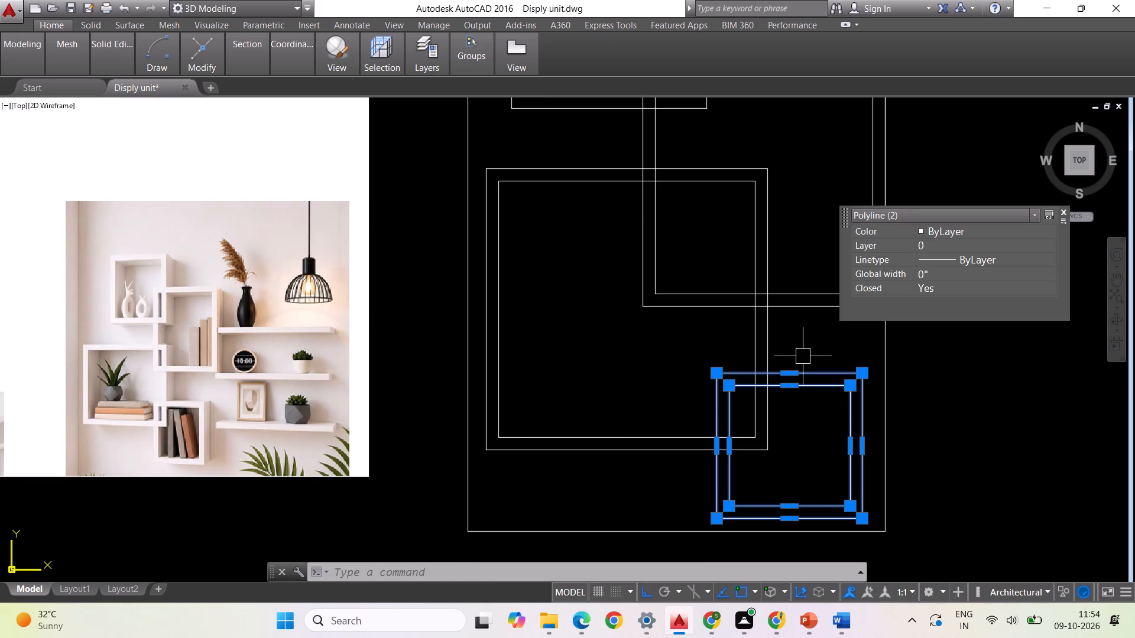
pyautogui.rightClick(818, 430)
pyautogui.click(853, 213)
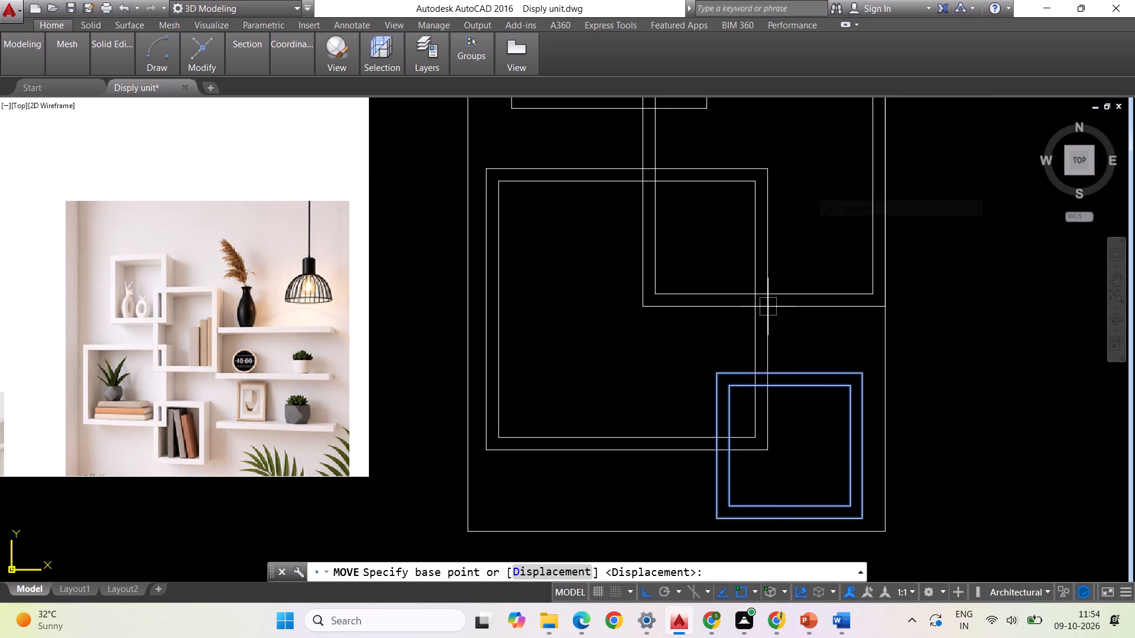
pyautogui.click(716, 372)
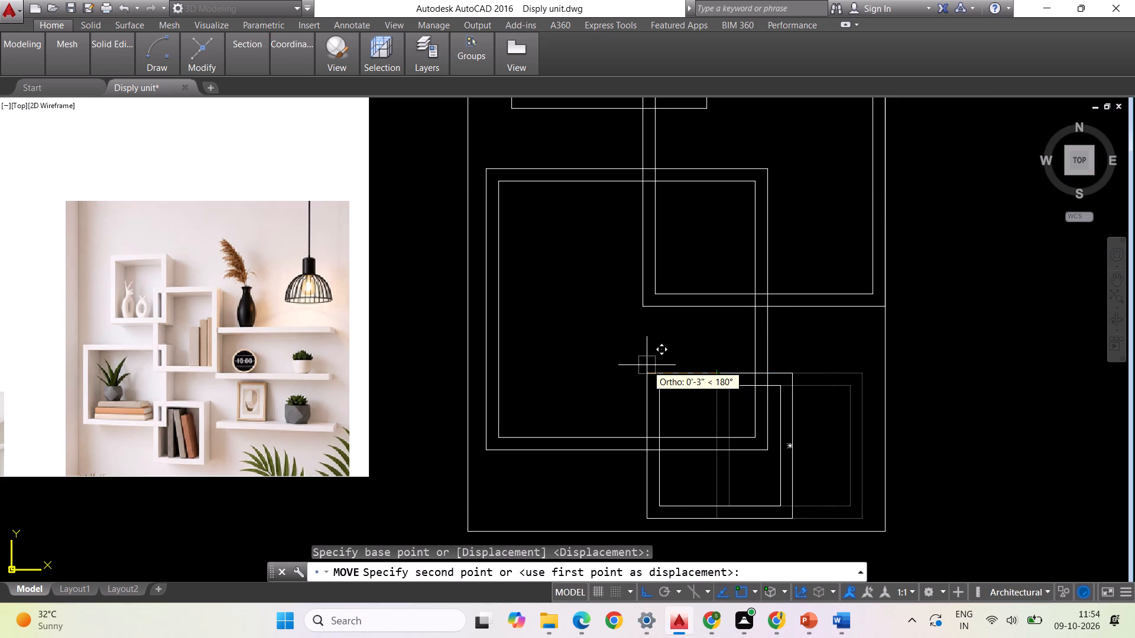
pyautogui.scroll(-1, 647, 365)
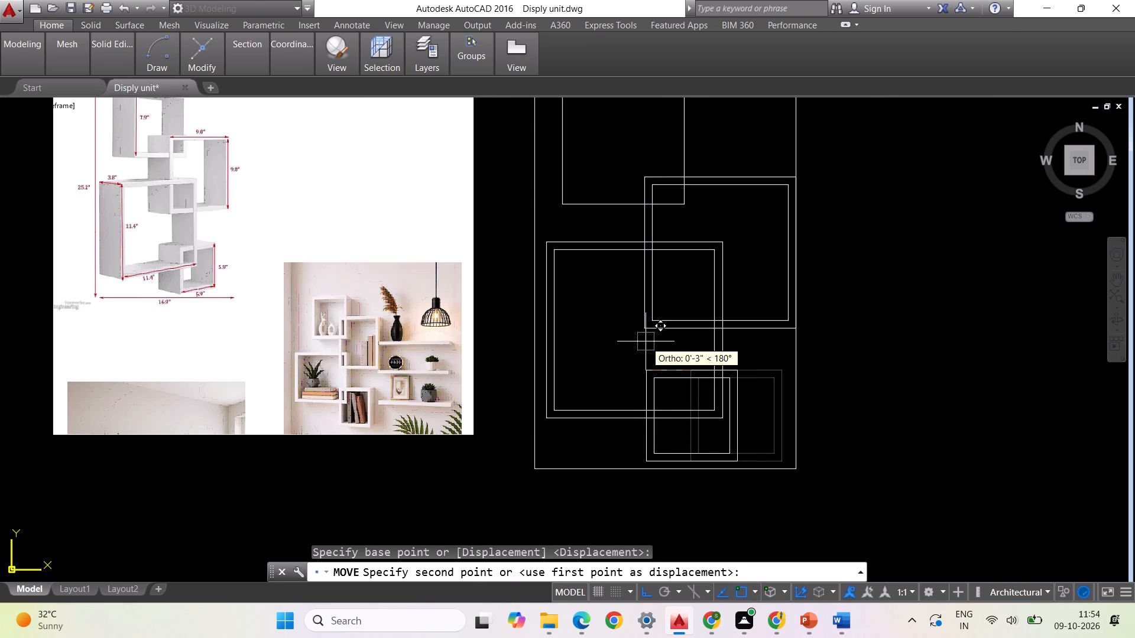
pyautogui.scroll(1, 644, 341)
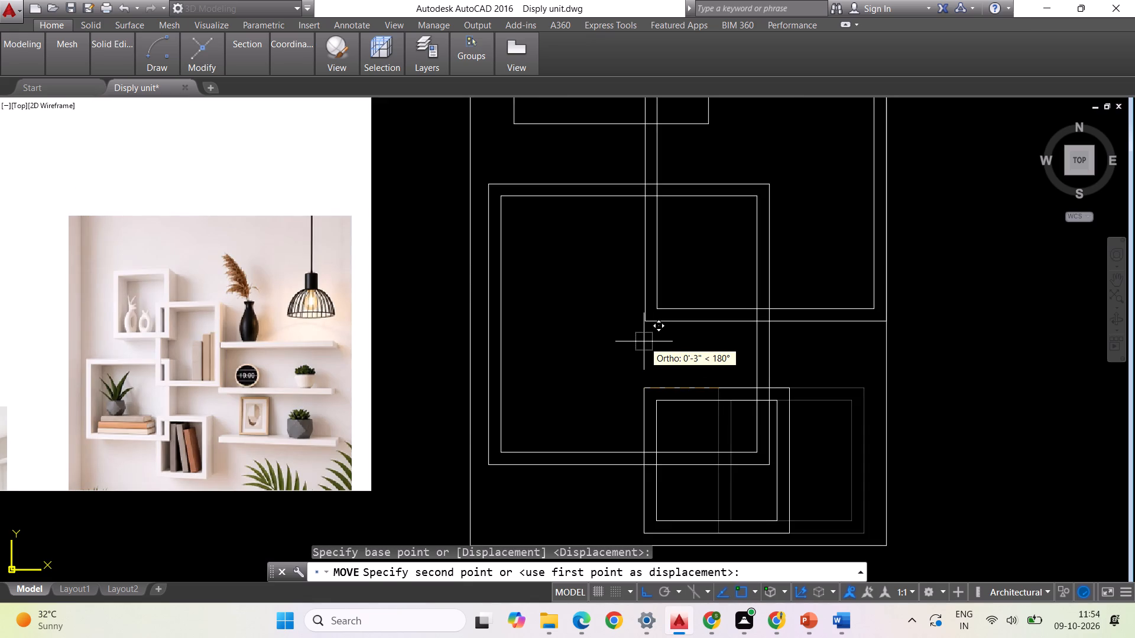
pyautogui.click(645, 341)
pyautogui.scroll(-1, 783, 386)
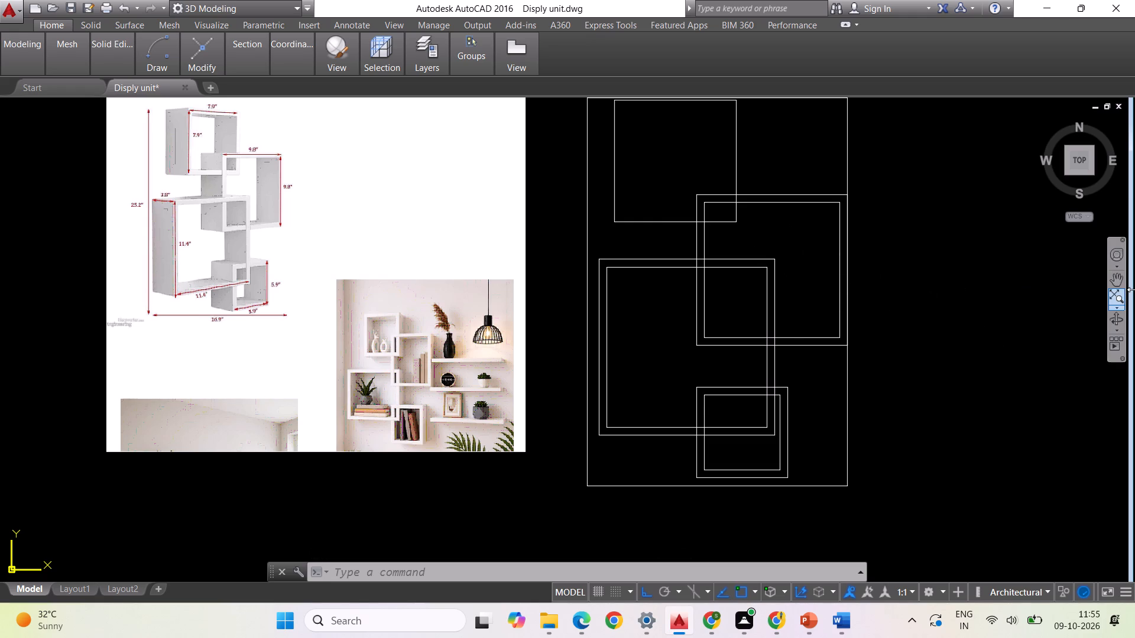
# Save the drawing.
pyautogui.press('Escape')
pyautogui.hotkey('ctrl', 's')
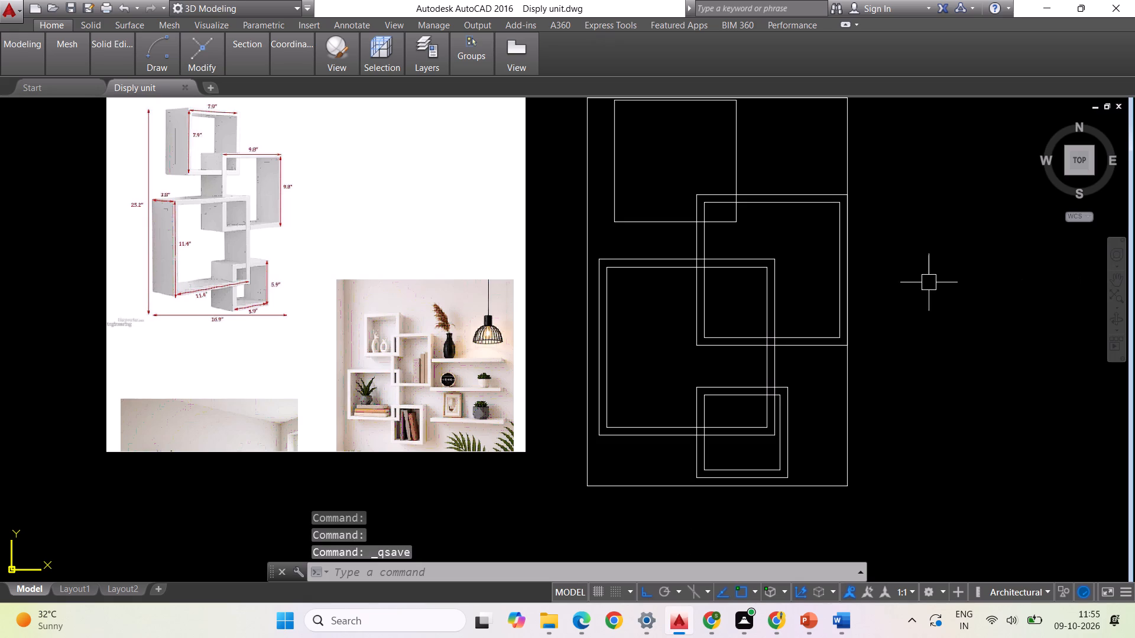
# Offset the 7.9" square inward by 0.5" to give the top box its thickness.
pyautogui.scroll(-1, 672, 390)
pyautogui.scroll(1, 714, 238)
pyautogui.press('Escape')
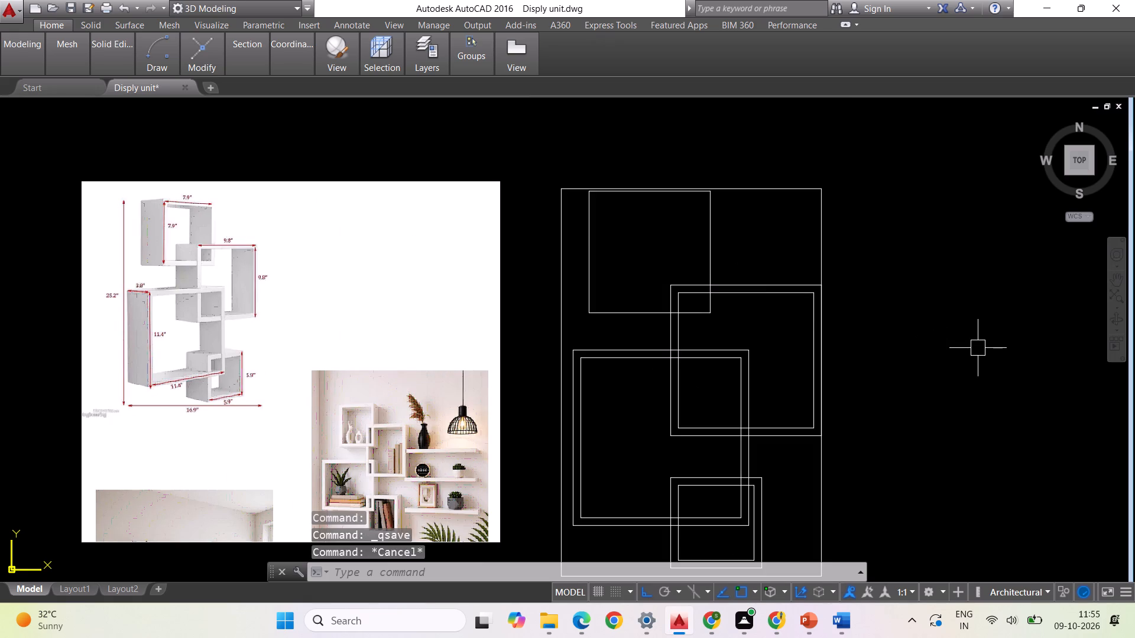
pyautogui.press('o')
pyautogui.press('Return')
pyautogui.write('0.5')
pyautogui.hotkey('shift', '"')
pyautogui.press('Return')
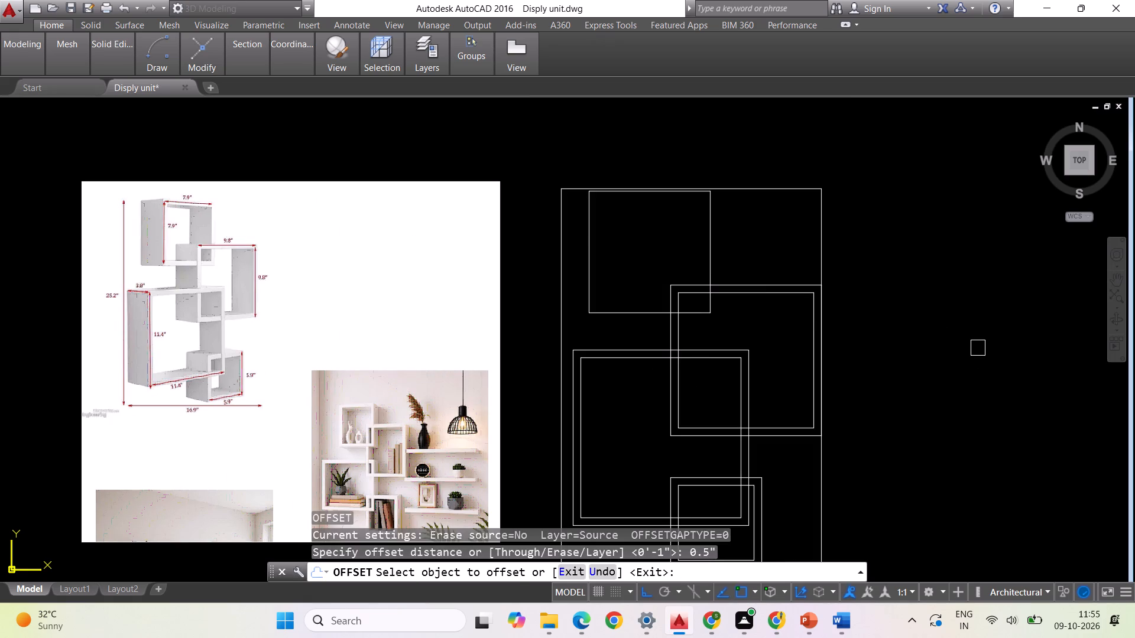
pyautogui.click(592, 234)
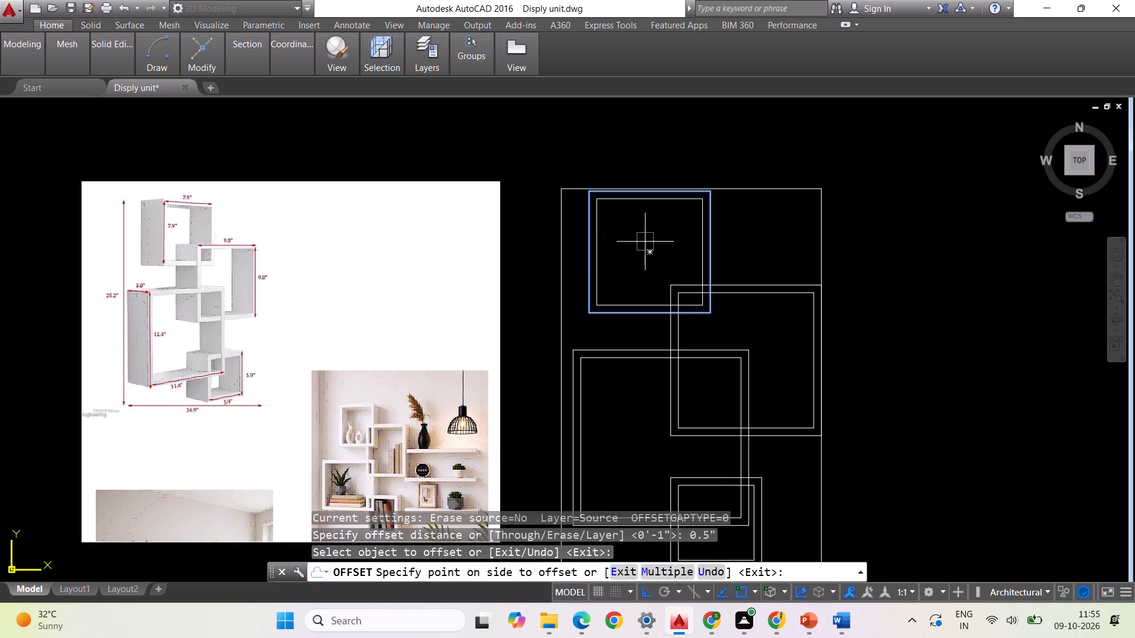
pyautogui.click(645, 242)
pyautogui.press('Escape')
# With Ortho off, move the 7.9" box, both rectangles, right and slightly down so its right side aligns with the large box's right side.
pyautogui.click(758, 250)
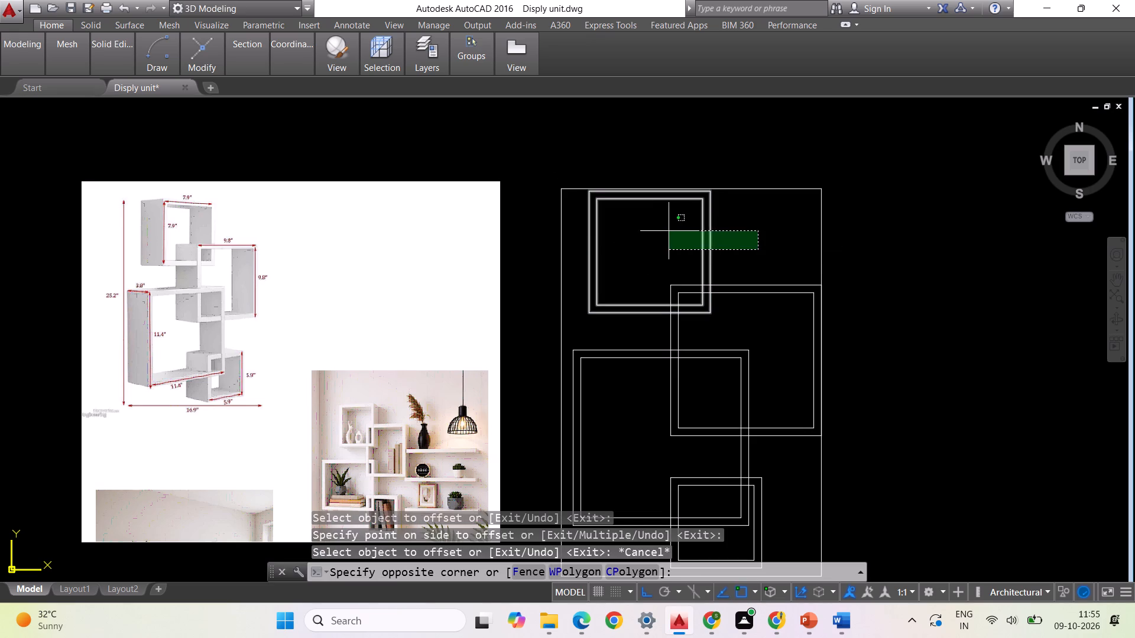
pyautogui.click(667, 231)
pyautogui.rightClick(667, 231)
pyautogui.click(708, 332)
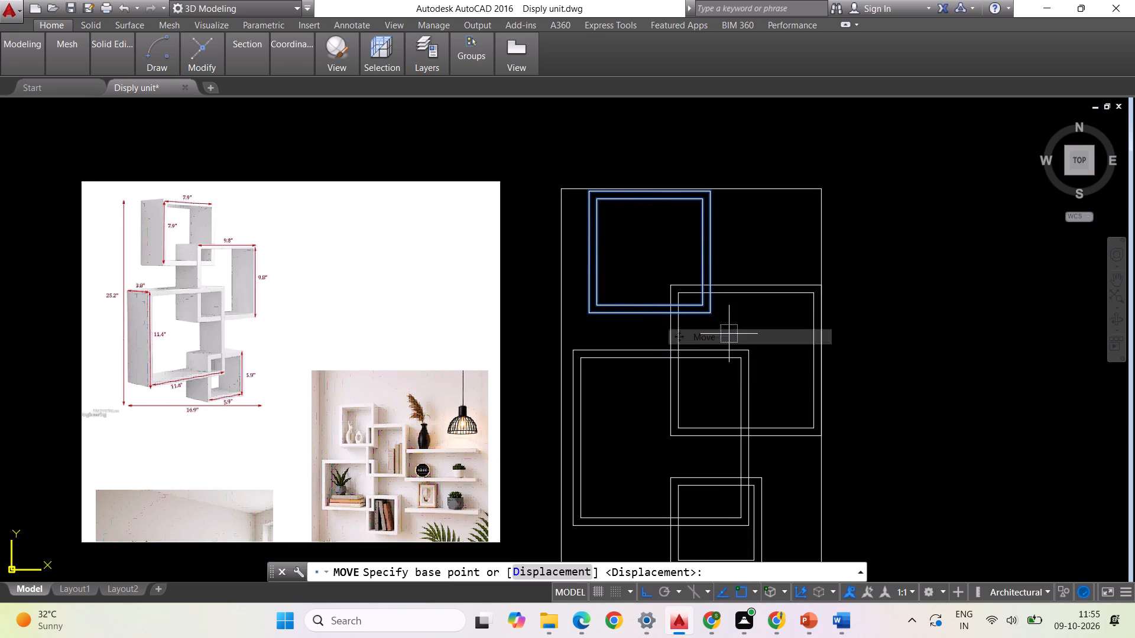
pyautogui.scroll(-1, 732, 319)
pyautogui.scroll(1, 732, 319)
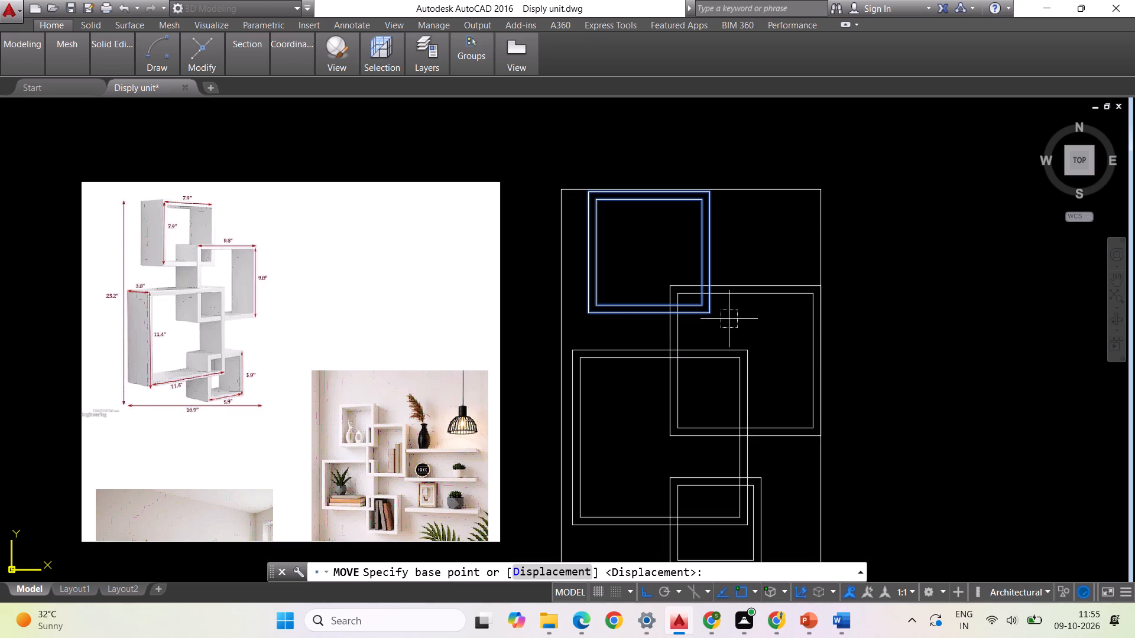
pyautogui.click(714, 314)
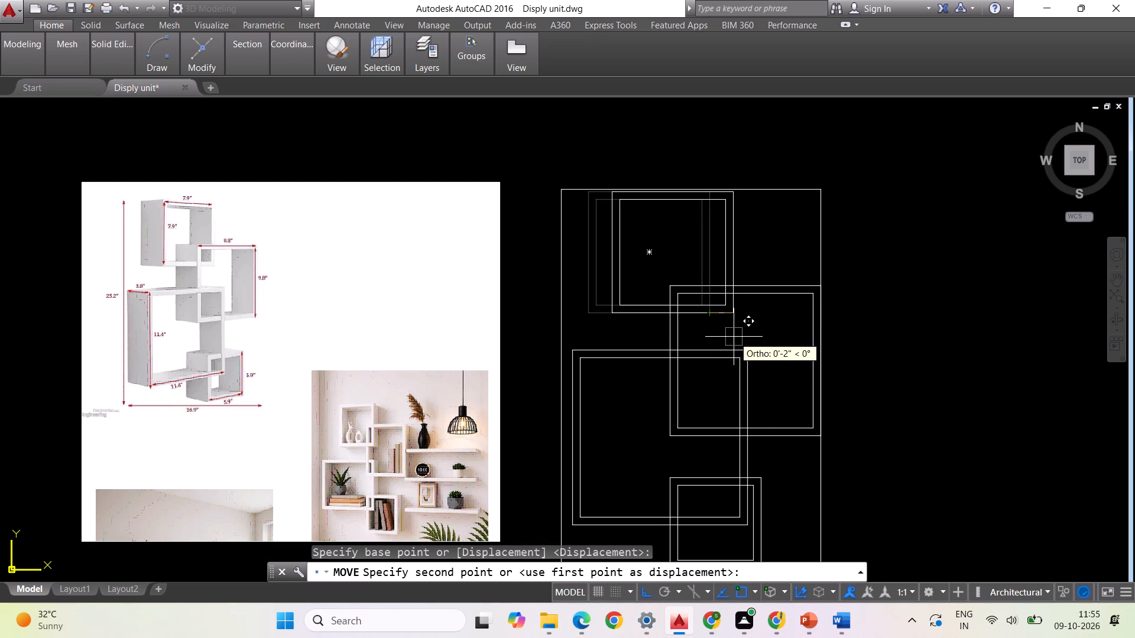
pyautogui.press('F8')
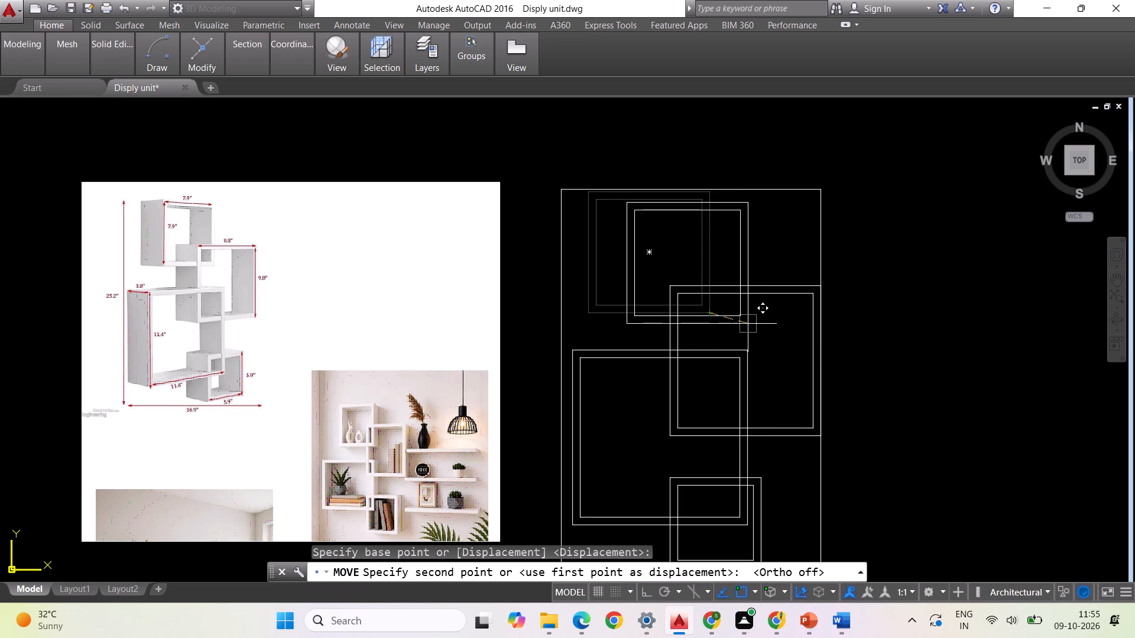
pyautogui.click(747, 323)
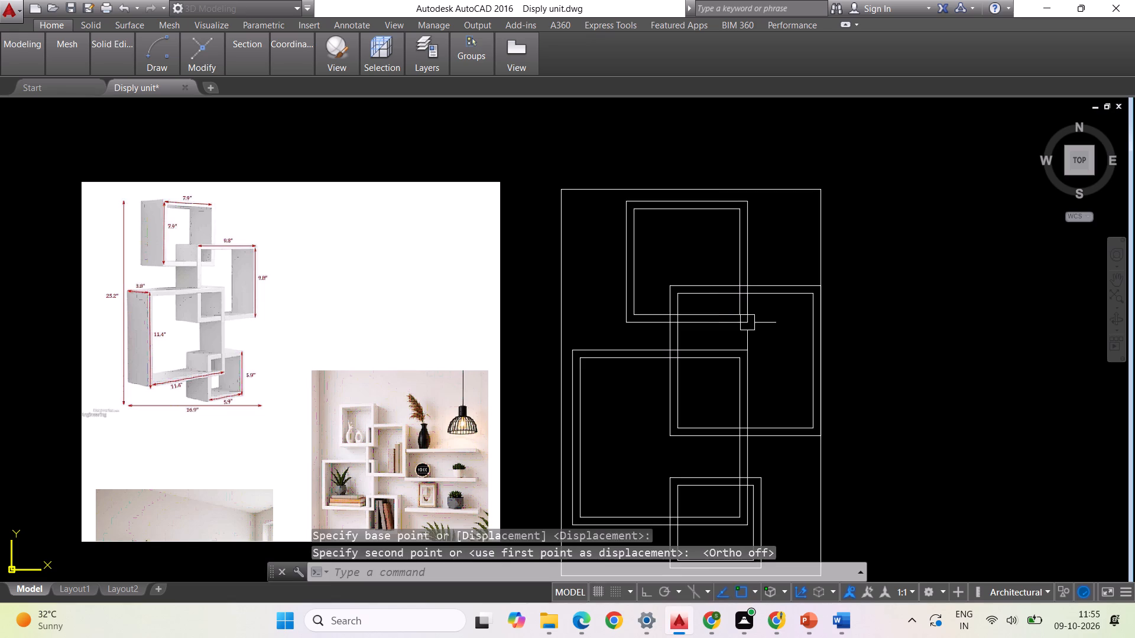
# Delete the right edge line of the 16.9" by 25.2" outline.
pyautogui.scroll(-1, 643, 116)
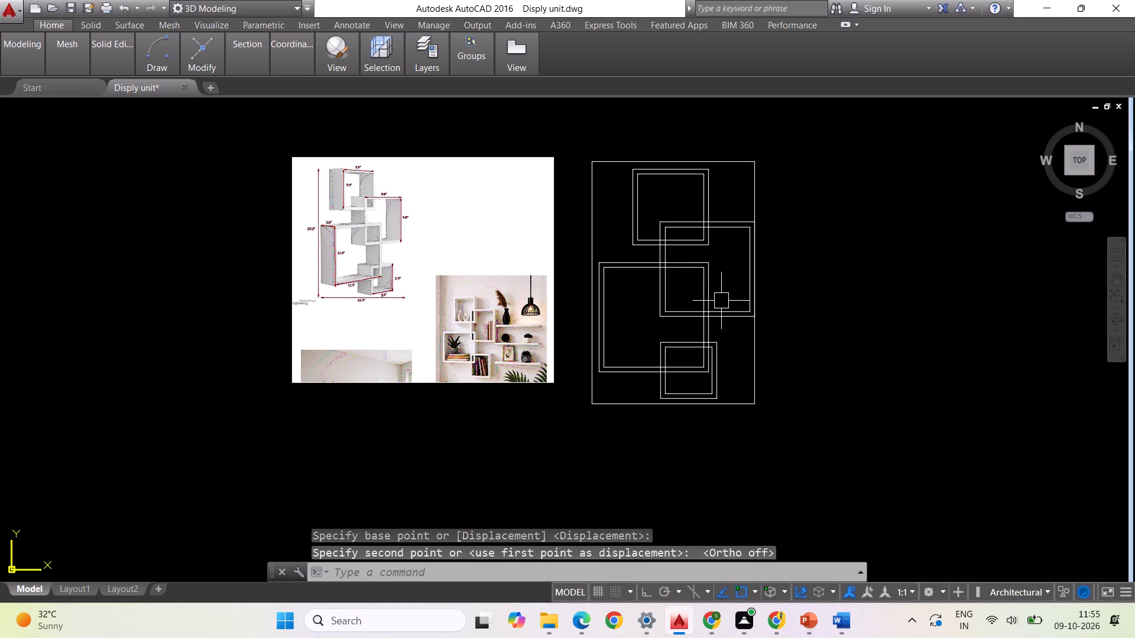
pyautogui.scroll(2, 727, 291)
pyautogui.scroll(-1, 751, 269)
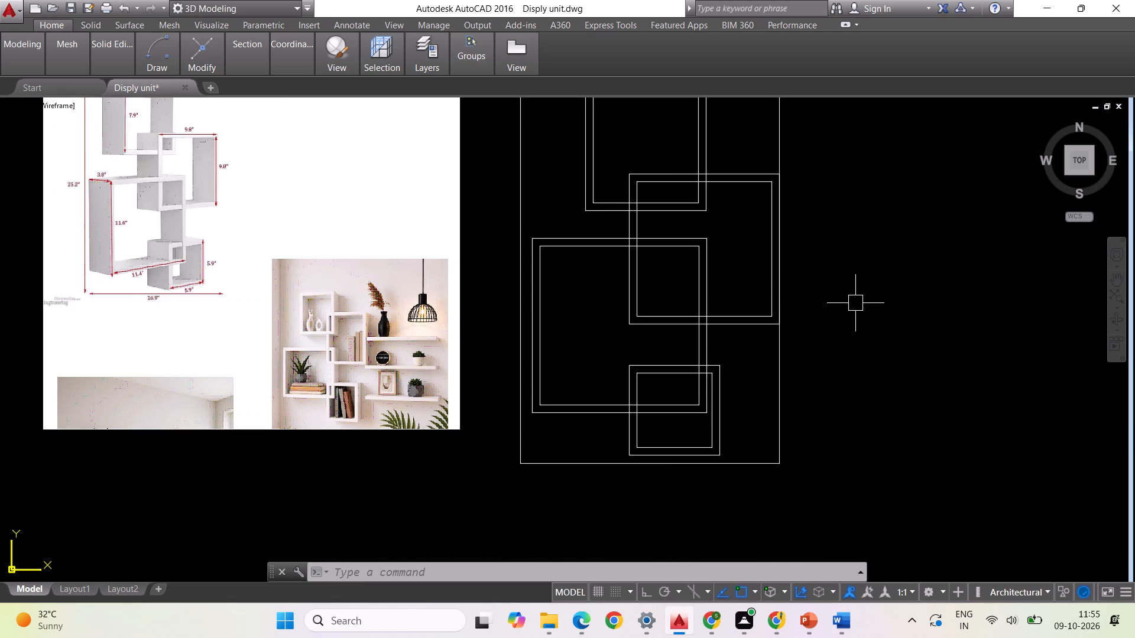
pyautogui.click(786, 366)
pyautogui.press('Delete')
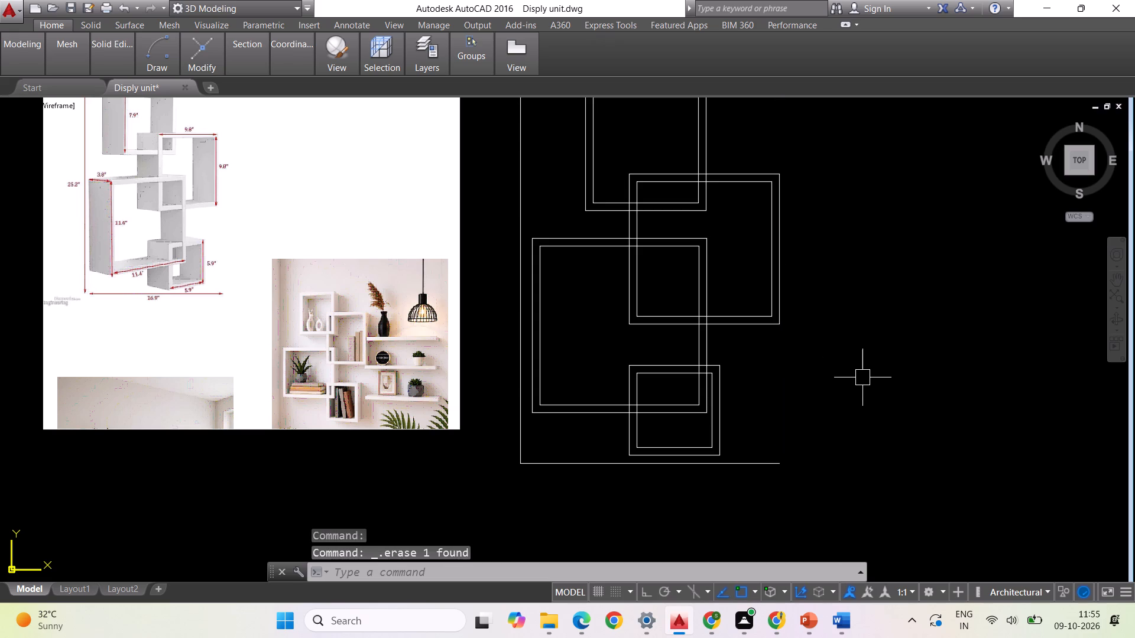
# Save the drawing.
pyautogui.scroll(-1, 747, 399)
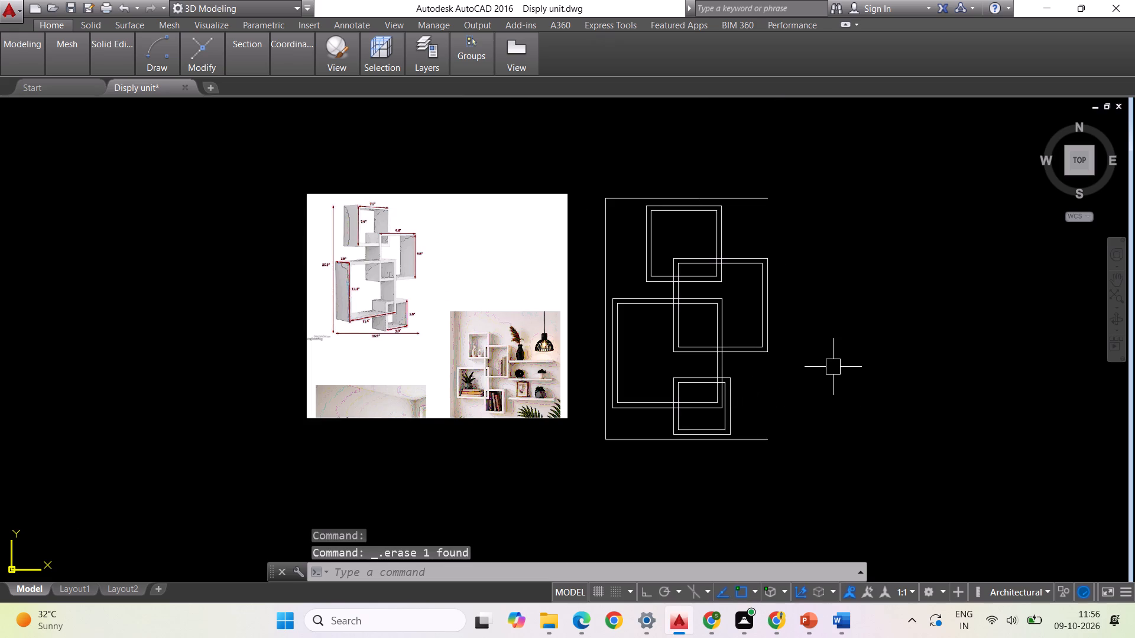
pyautogui.hotkey('ctrl', 's')
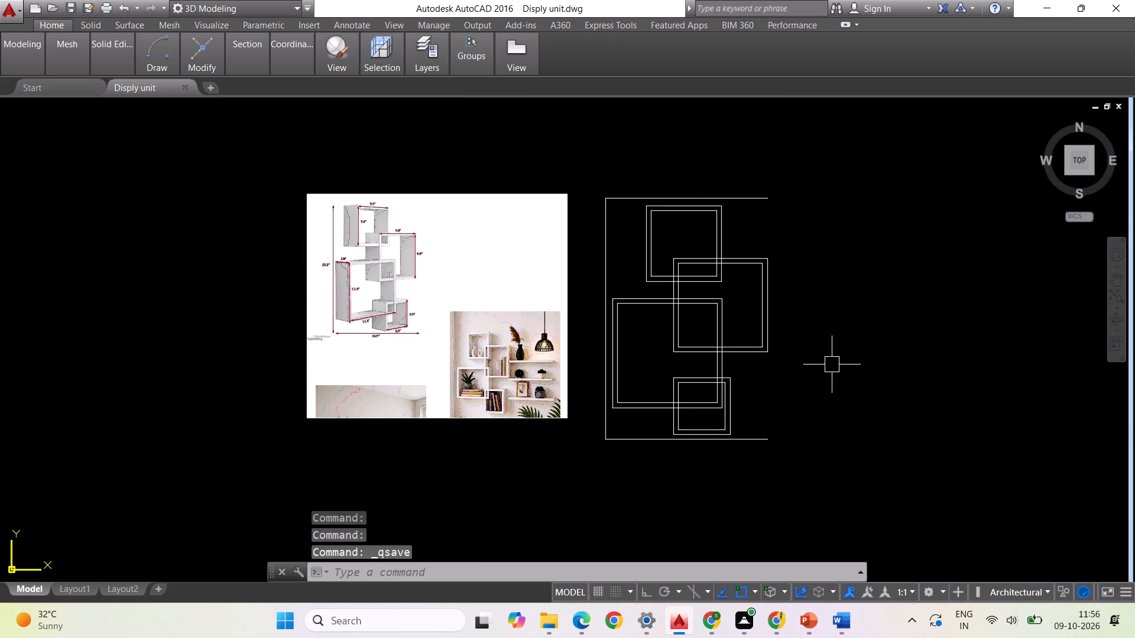
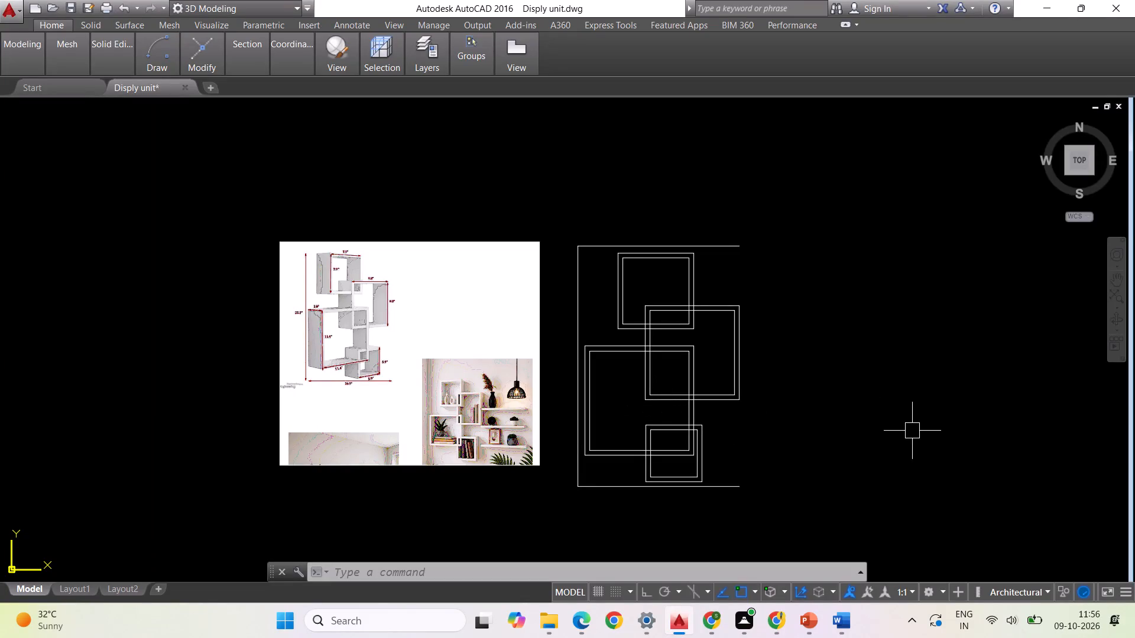
# Delete the top edge line of the 16.9" by 25.2" guide outline.
pyautogui.scroll(-1, 688, 321)
pyautogui.scroll(1, 689, 311)
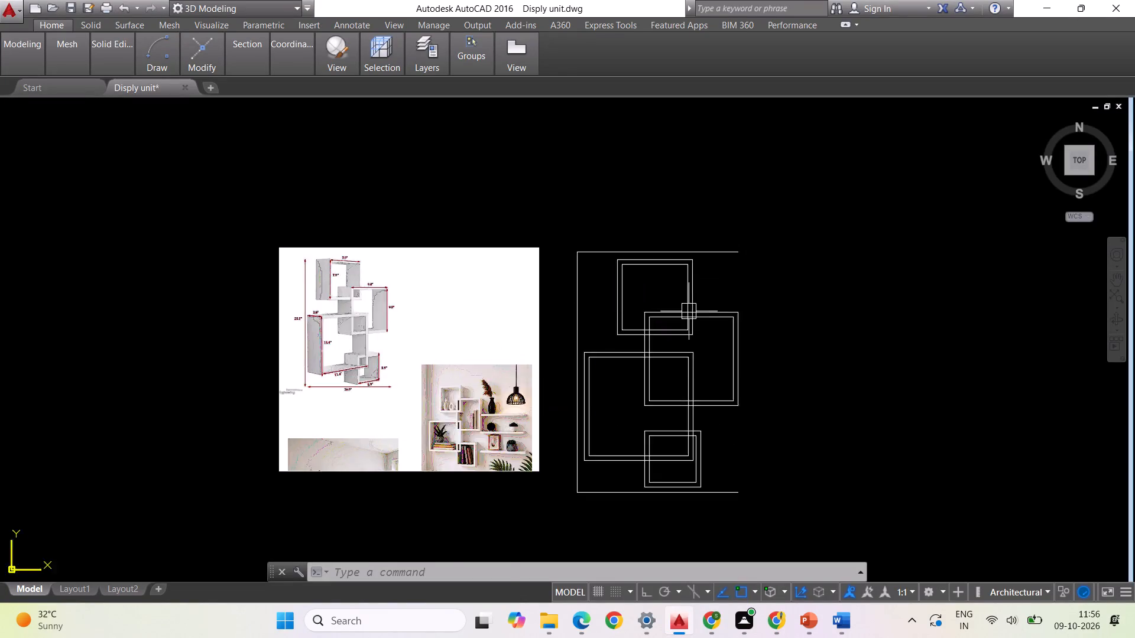
pyautogui.scroll(1, 689, 311)
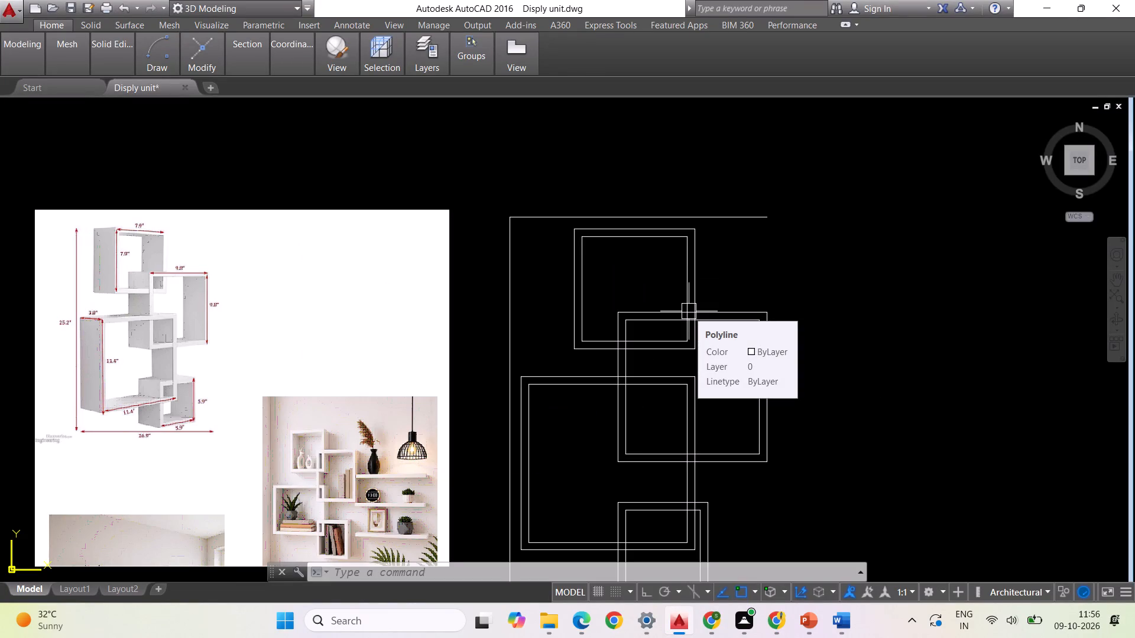
pyautogui.scroll(-1, 627, 314)
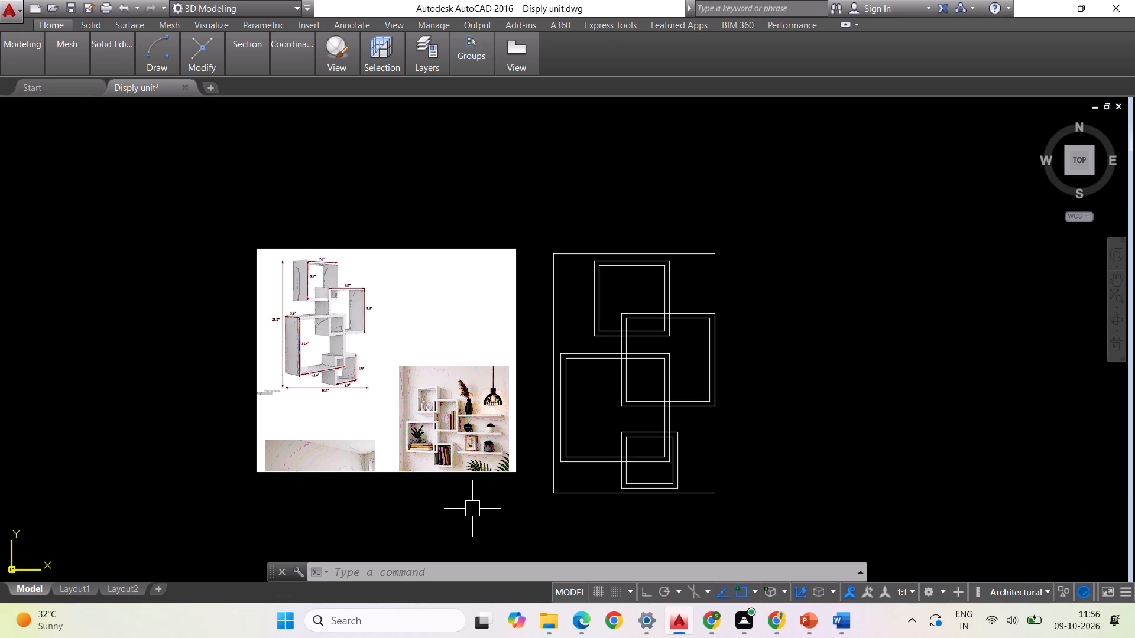
pyautogui.scroll(-1, 433, 463)
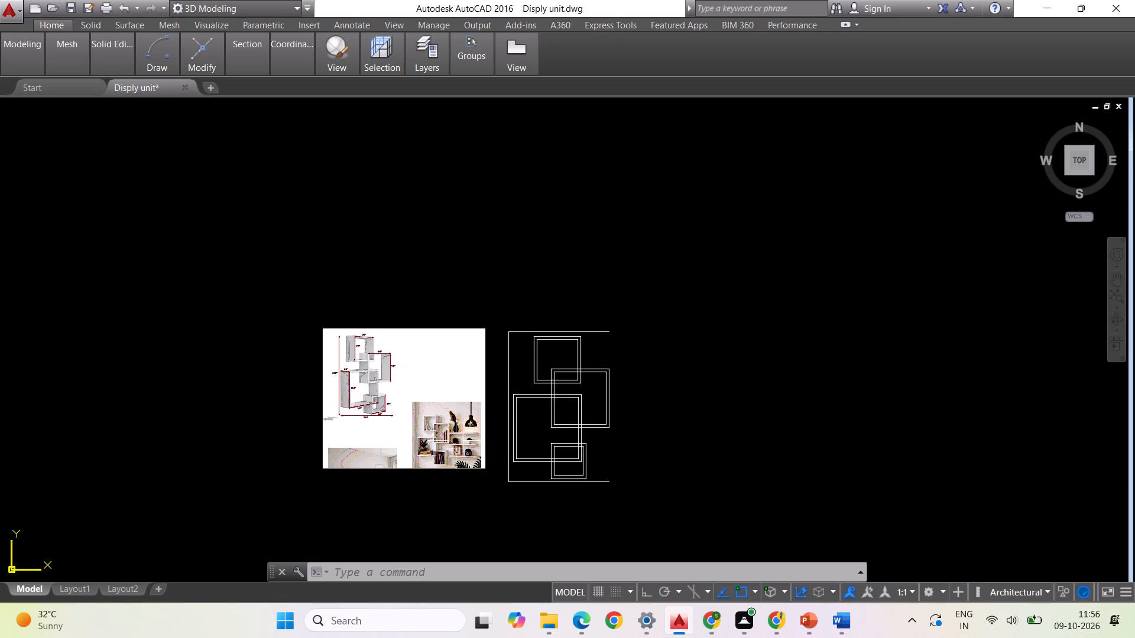
pyautogui.scroll(1, 570, 405)
pyautogui.scroll(-2, 748, 386)
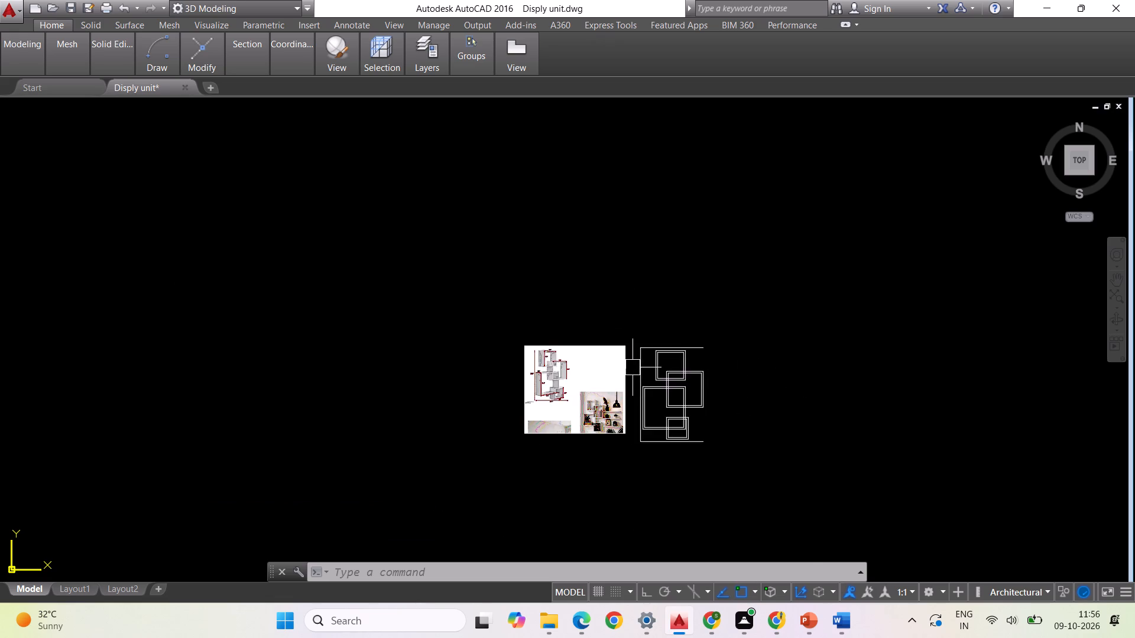
pyautogui.scroll(2, 631, 366)
pyautogui.scroll(-1, 336, 366)
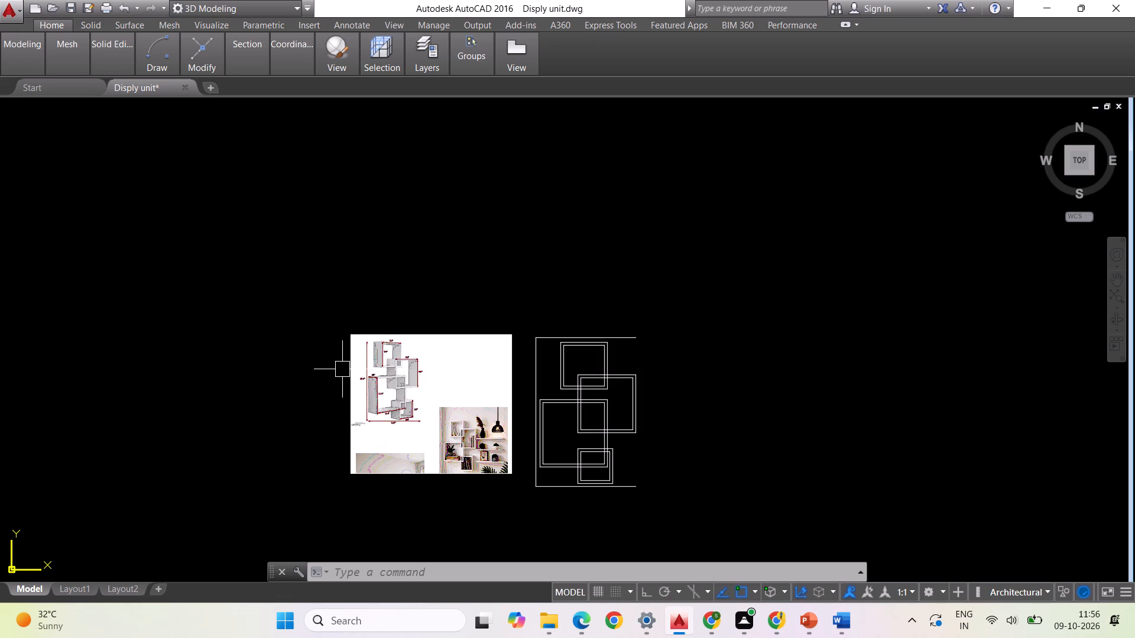
pyautogui.scroll(-1, 509, 313)
pyautogui.scroll(2, 524, 350)
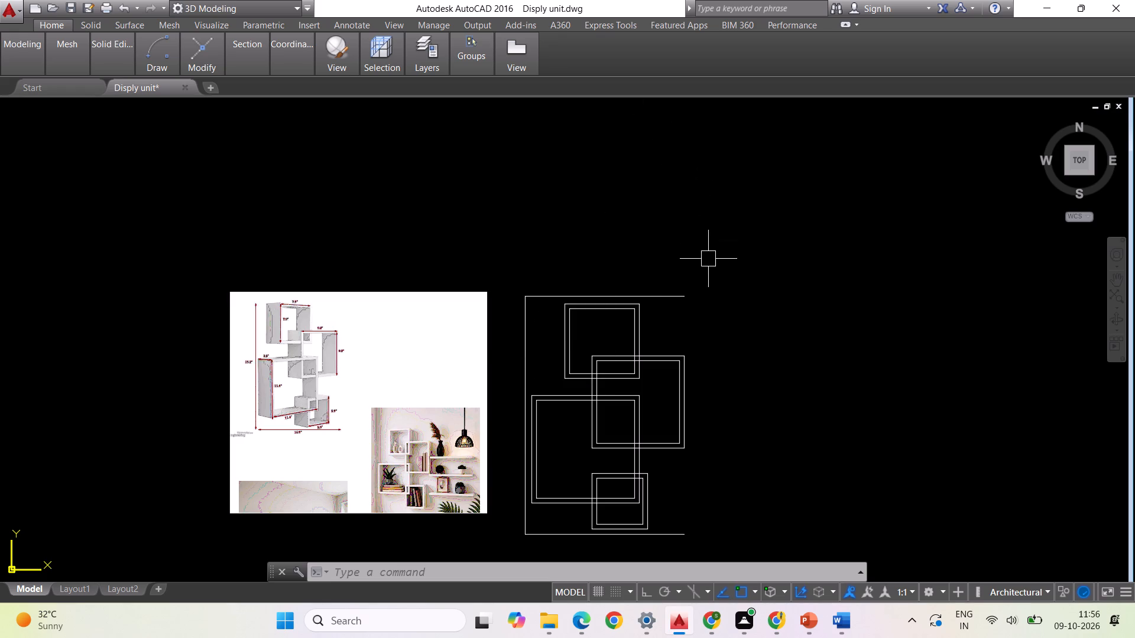
pyautogui.click(669, 300)
pyautogui.press('Delete')
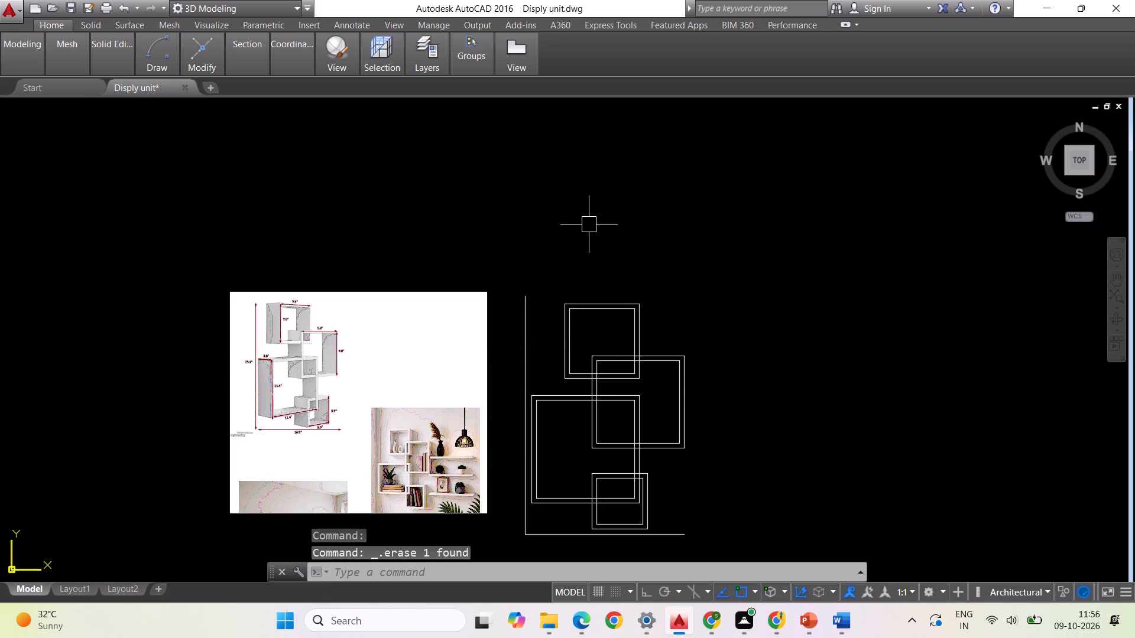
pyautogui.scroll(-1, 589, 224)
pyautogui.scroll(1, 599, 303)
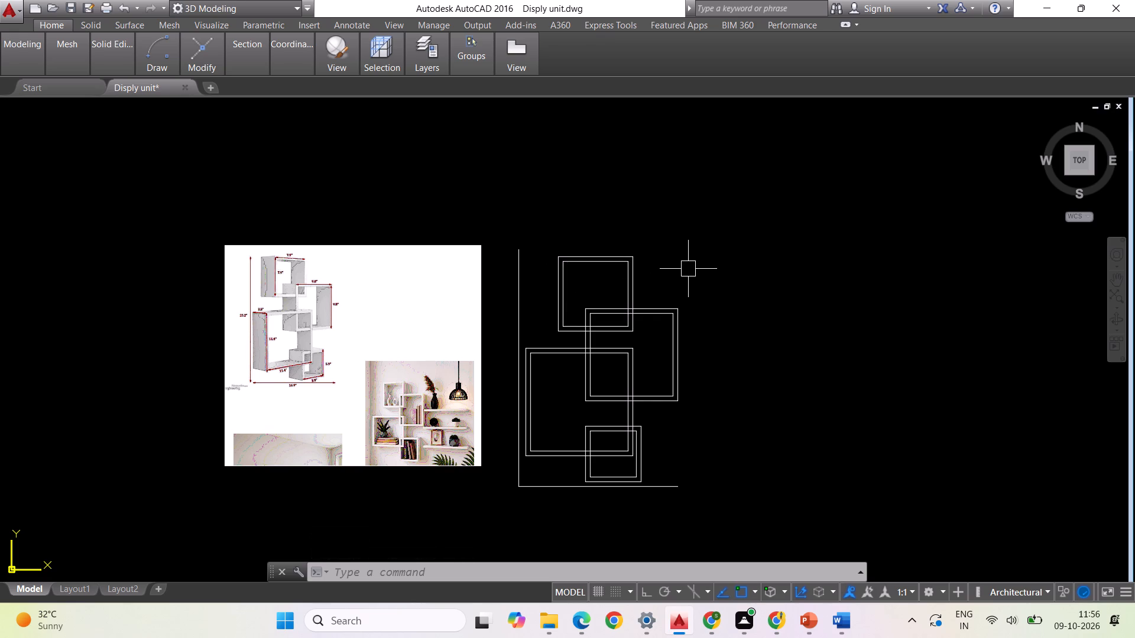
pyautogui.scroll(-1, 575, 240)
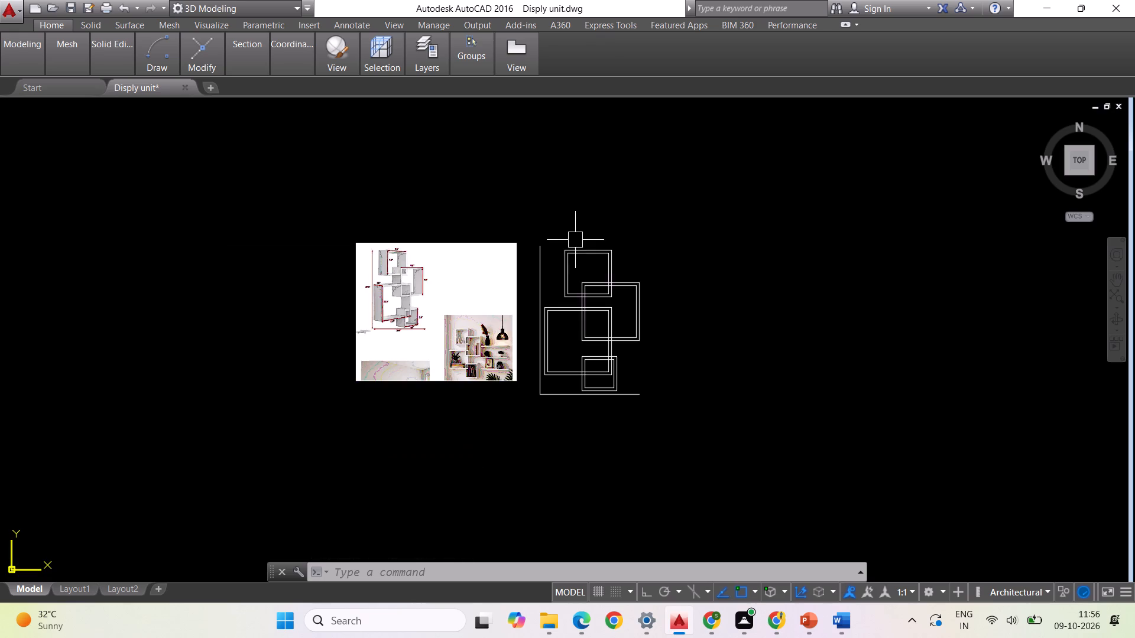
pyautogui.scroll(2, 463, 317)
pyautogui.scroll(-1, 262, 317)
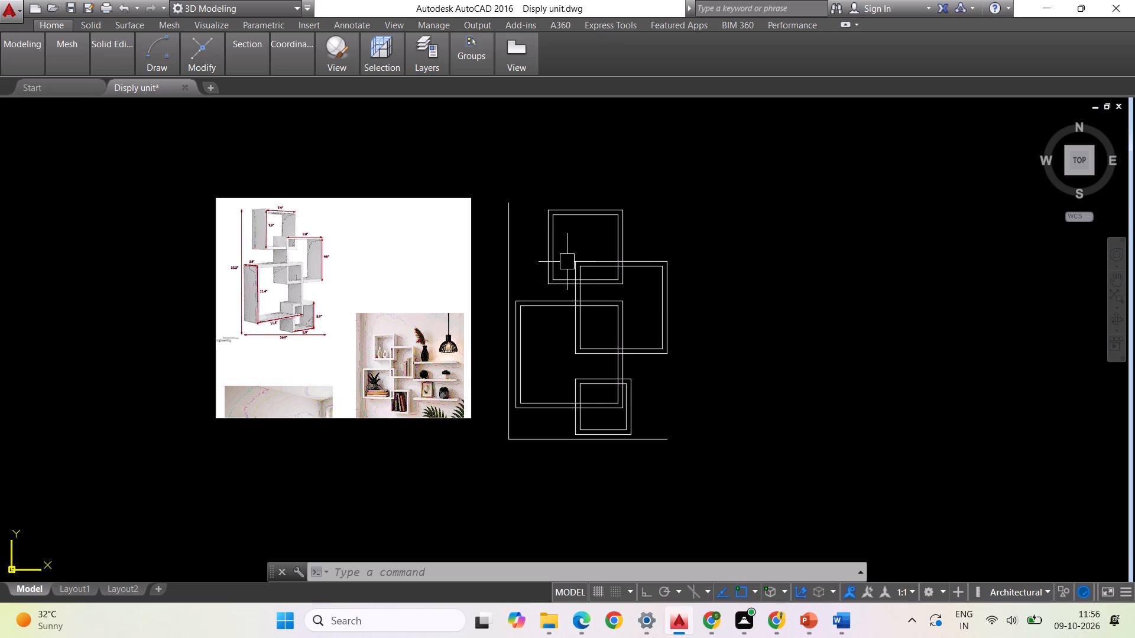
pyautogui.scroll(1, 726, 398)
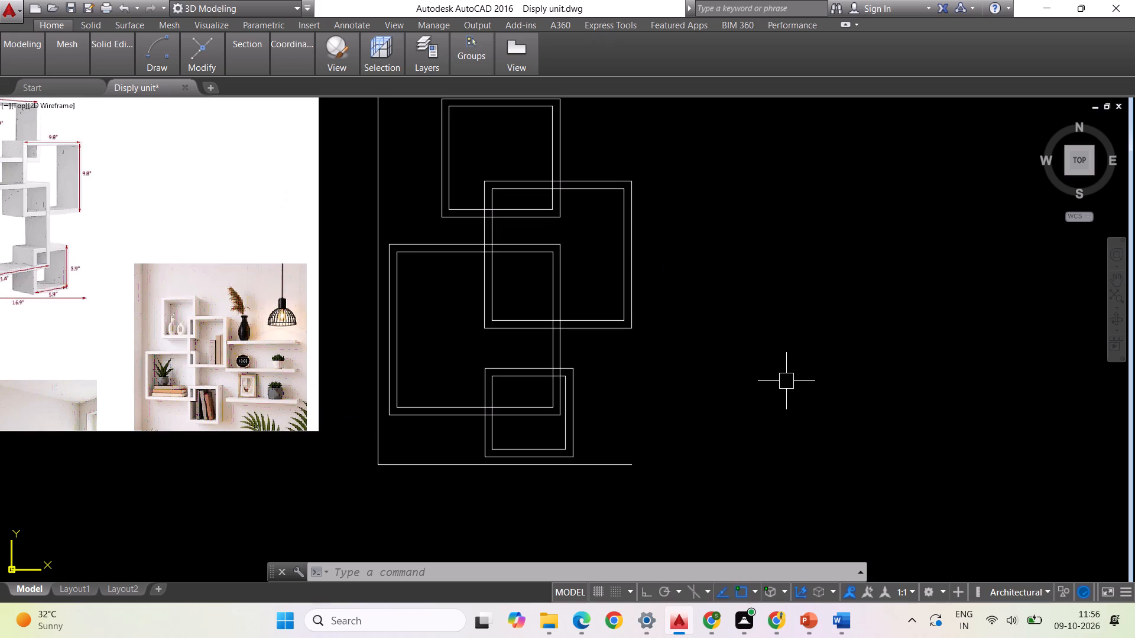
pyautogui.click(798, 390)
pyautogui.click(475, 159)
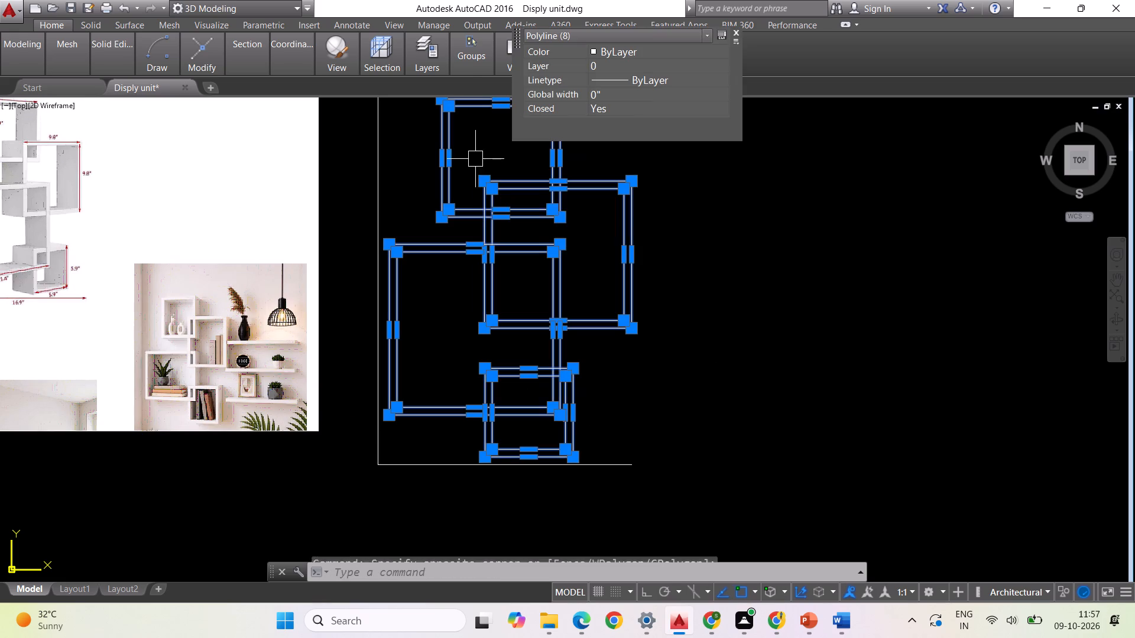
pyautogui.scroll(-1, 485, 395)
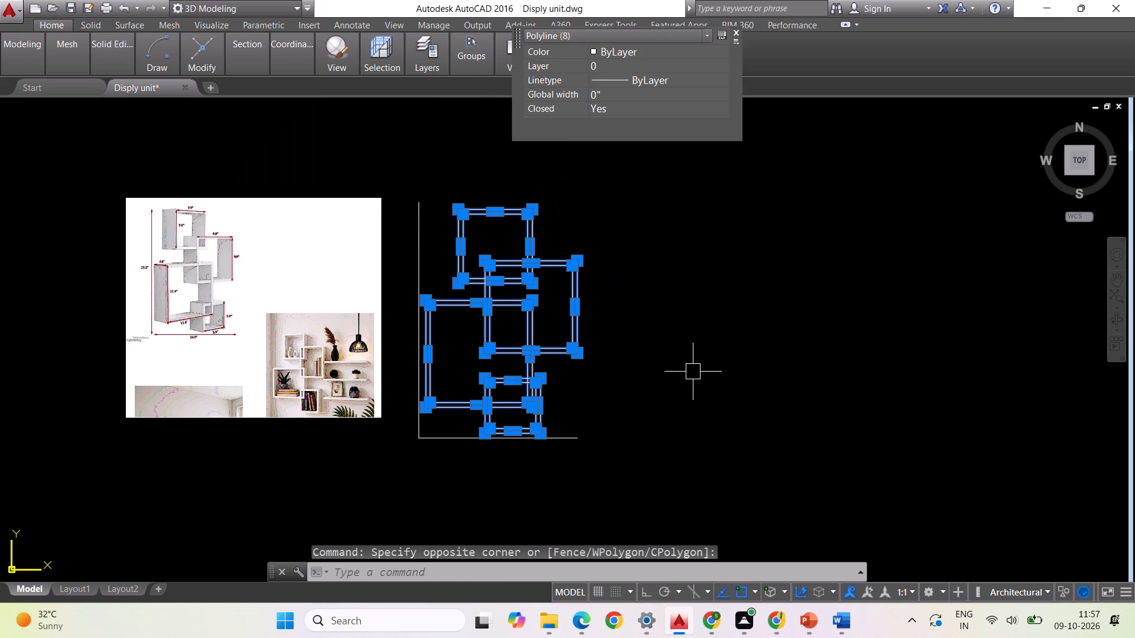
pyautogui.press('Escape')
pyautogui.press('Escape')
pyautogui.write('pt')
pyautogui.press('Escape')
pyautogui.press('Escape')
# Presspull the outer square of the top 7.9" box to an extrusion height of 0.5".
pyautogui.write('pres')
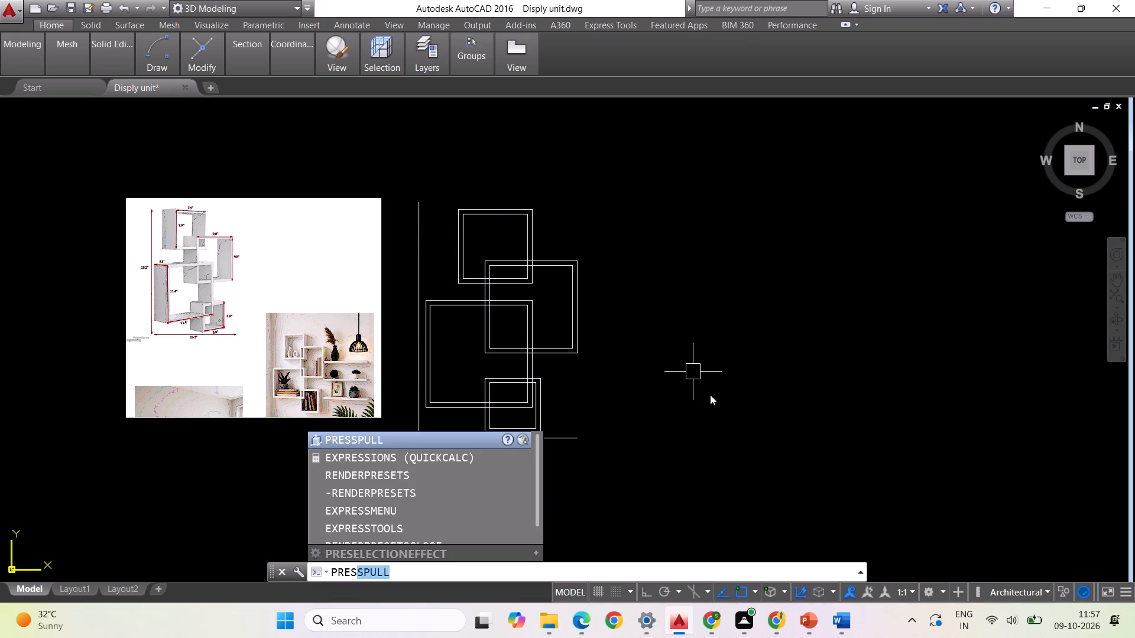
pyautogui.press('Return')
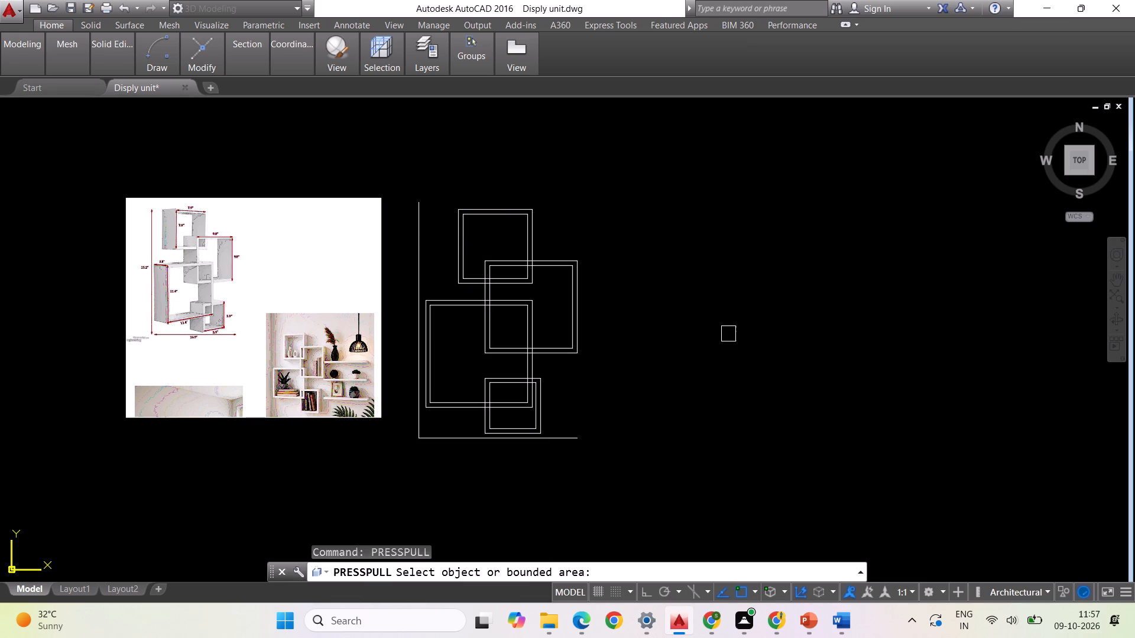
pyautogui.scroll(2, 498, 200)
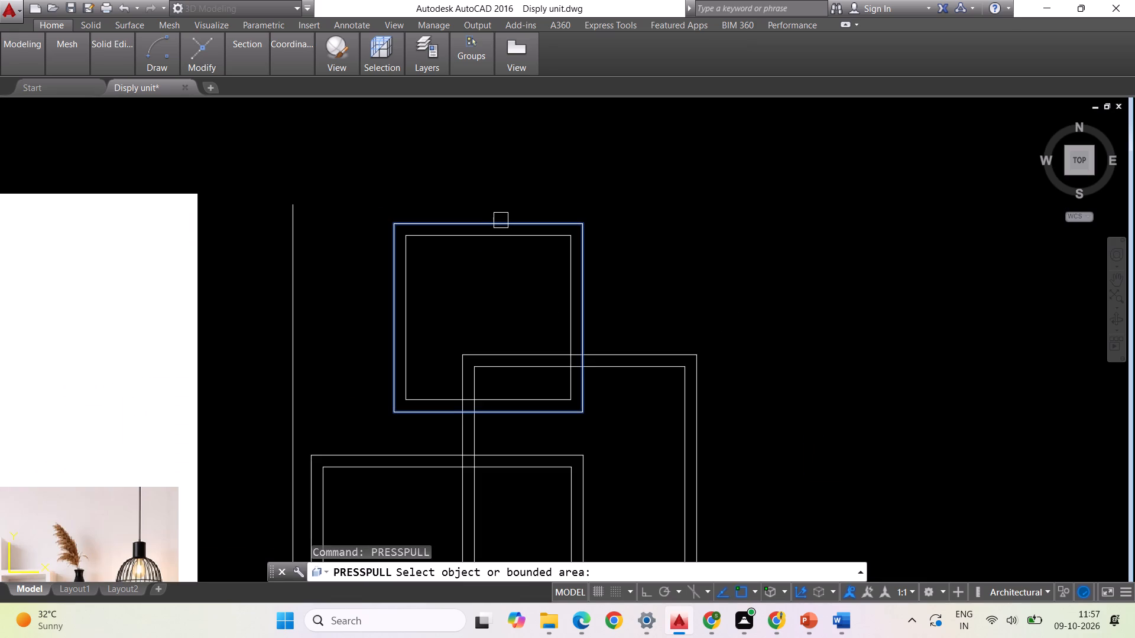
pyautogui.scroll(3, 504, 228)
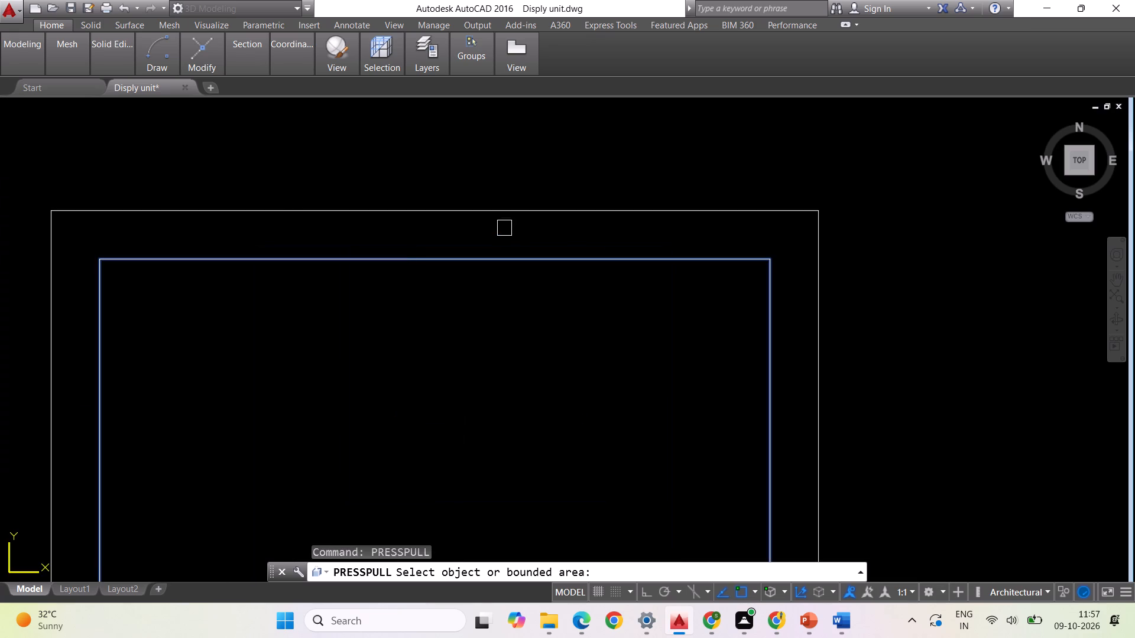
pyautogui.click(504, 214)
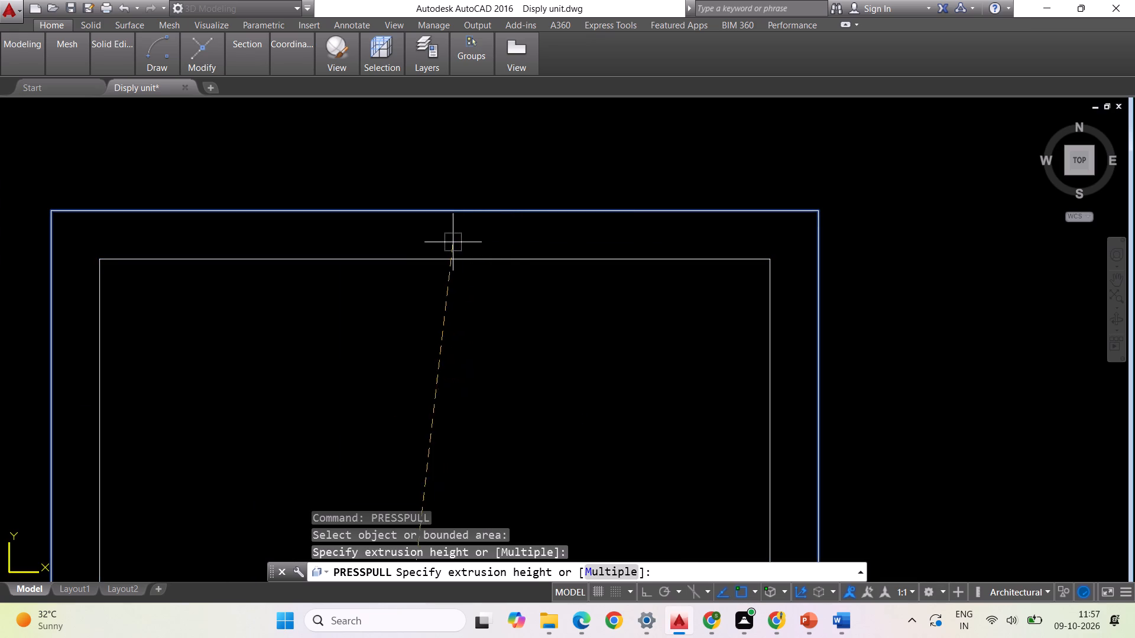
pyautogui.scroll(-1, 538, 218)
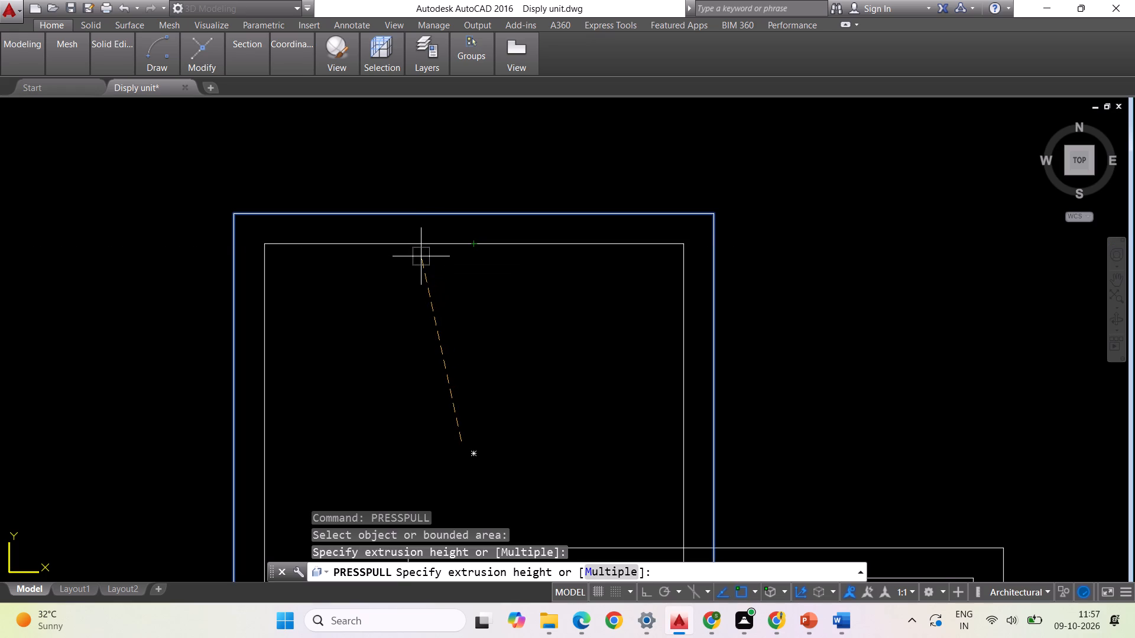
pyautogui.write('0.5"')
pyautogui.press('Return')
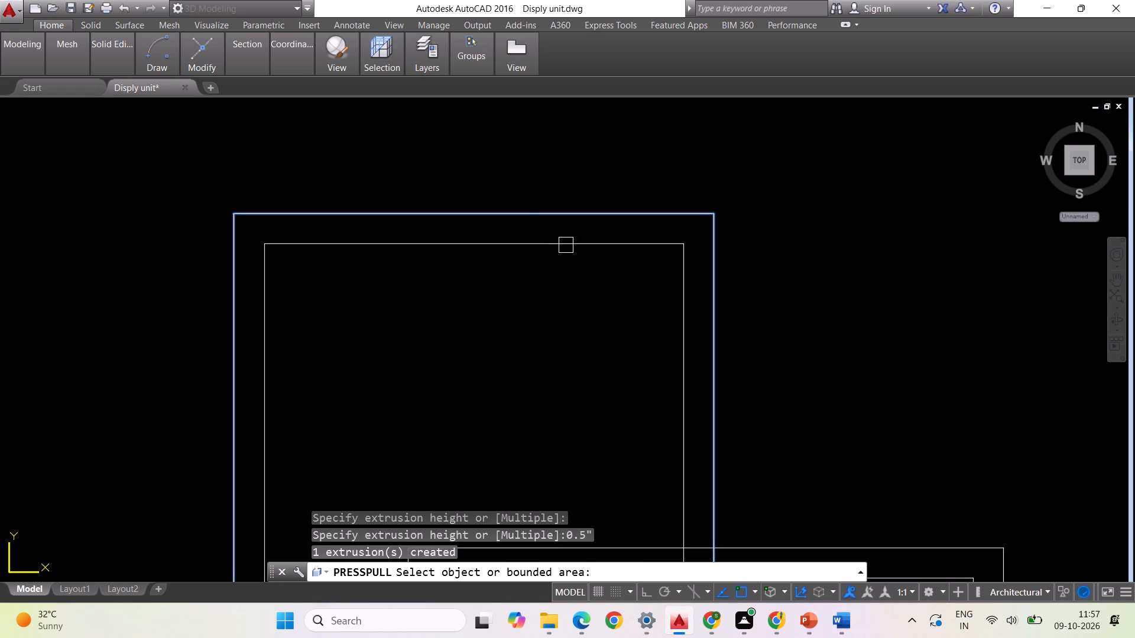
# Presspull the top box at its outer top edge again, picking the extrusion height freehand.
pyautogui.click(513, 215)
pyautogui.click(427, 272)
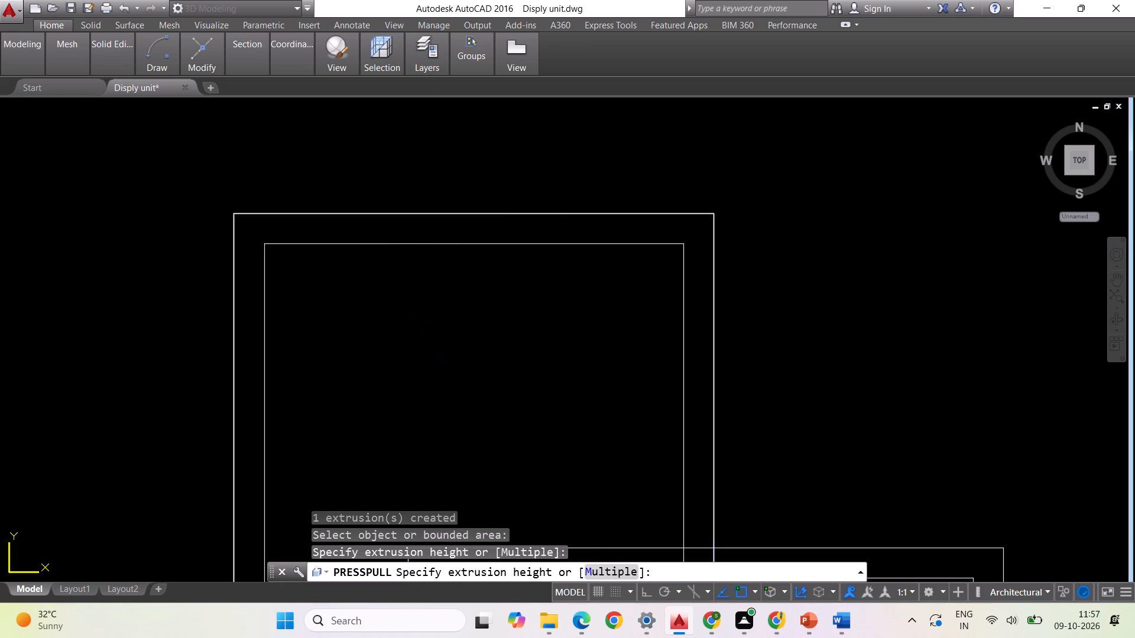
pyautogui.scroll(-2, 449, 269)
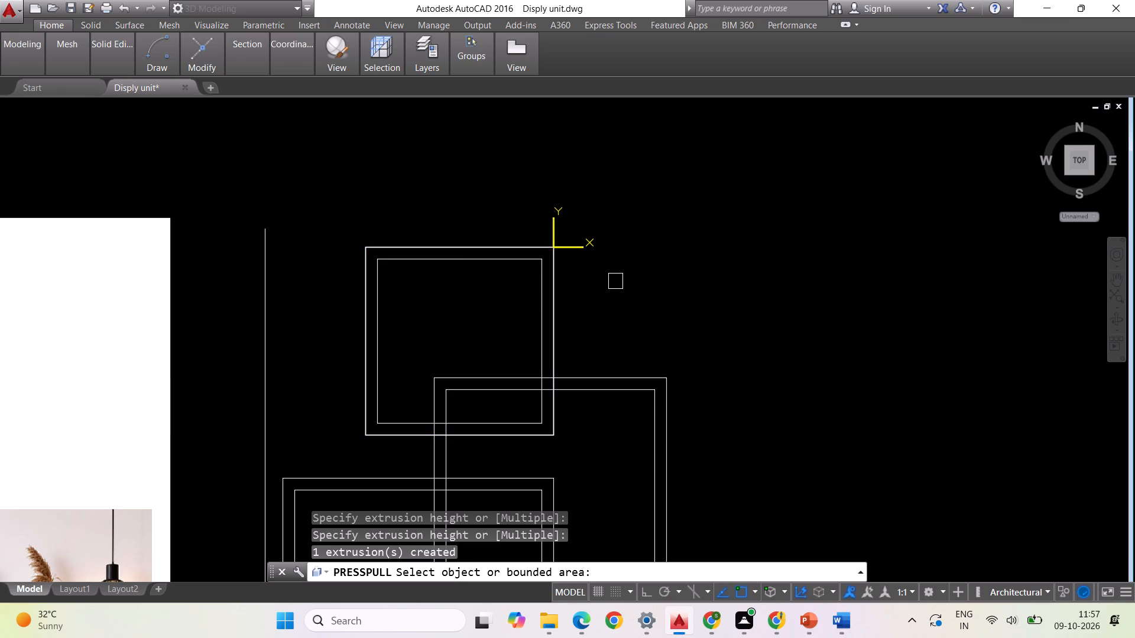
pyautogui.press('Escape')
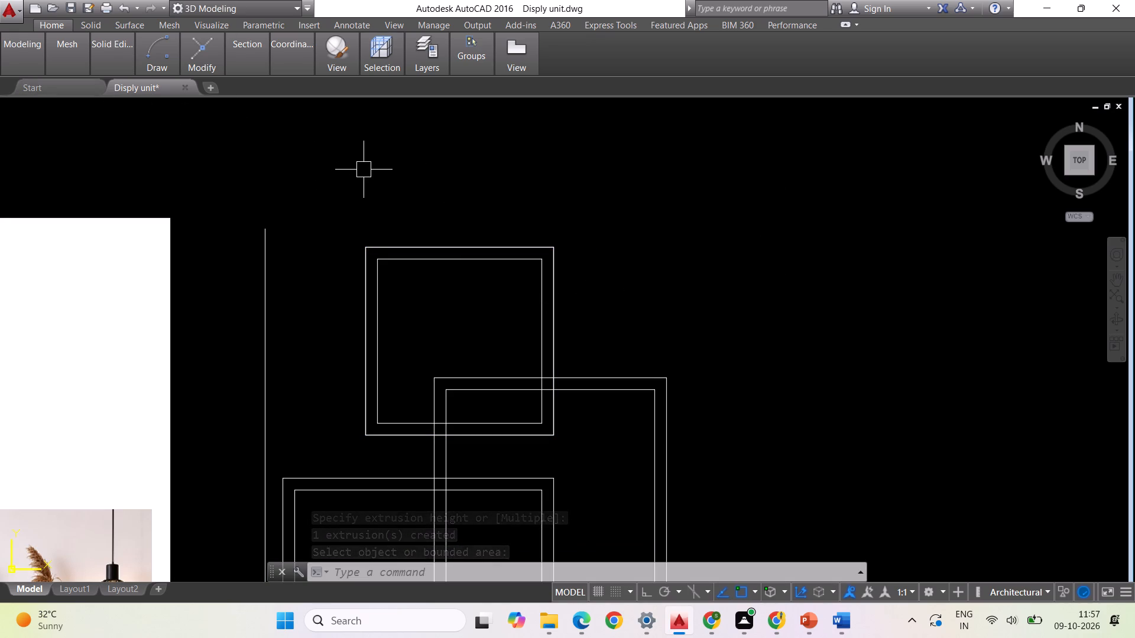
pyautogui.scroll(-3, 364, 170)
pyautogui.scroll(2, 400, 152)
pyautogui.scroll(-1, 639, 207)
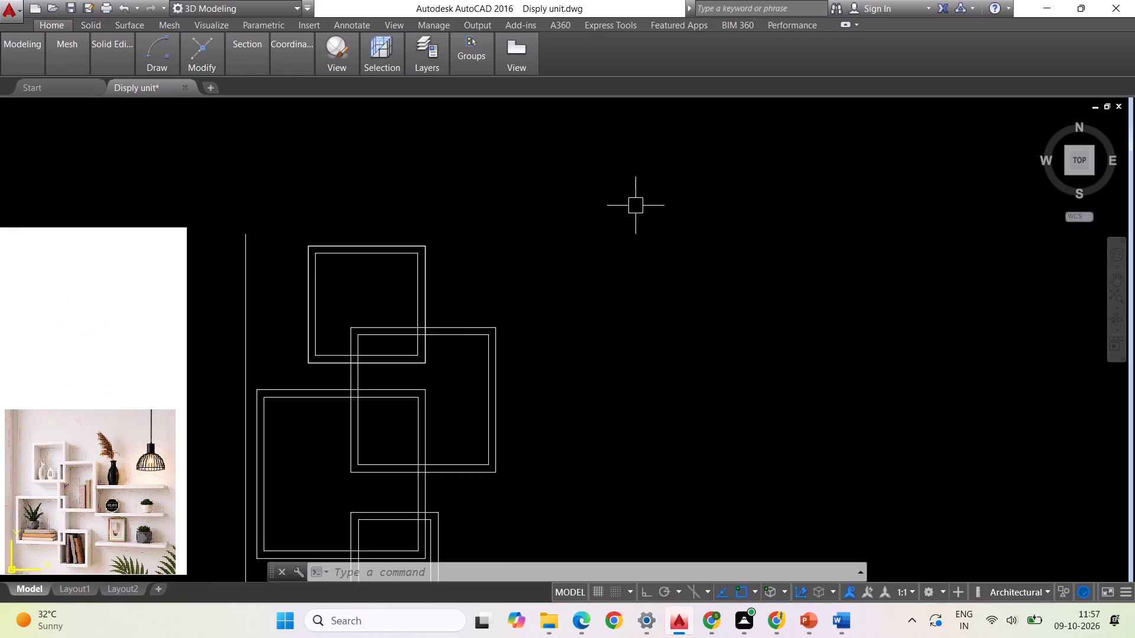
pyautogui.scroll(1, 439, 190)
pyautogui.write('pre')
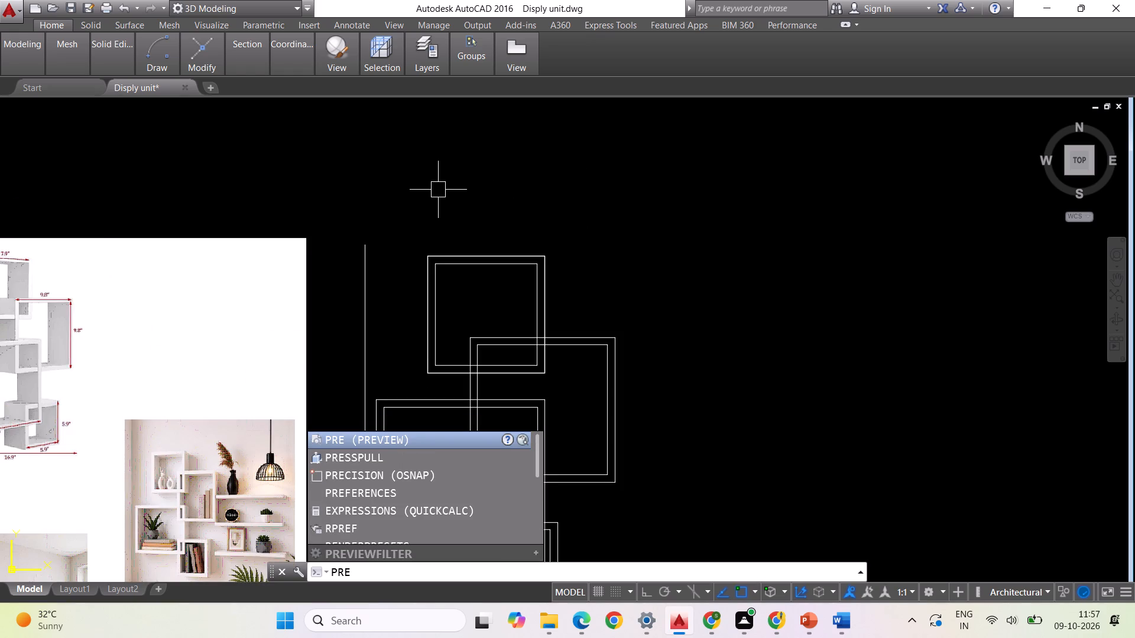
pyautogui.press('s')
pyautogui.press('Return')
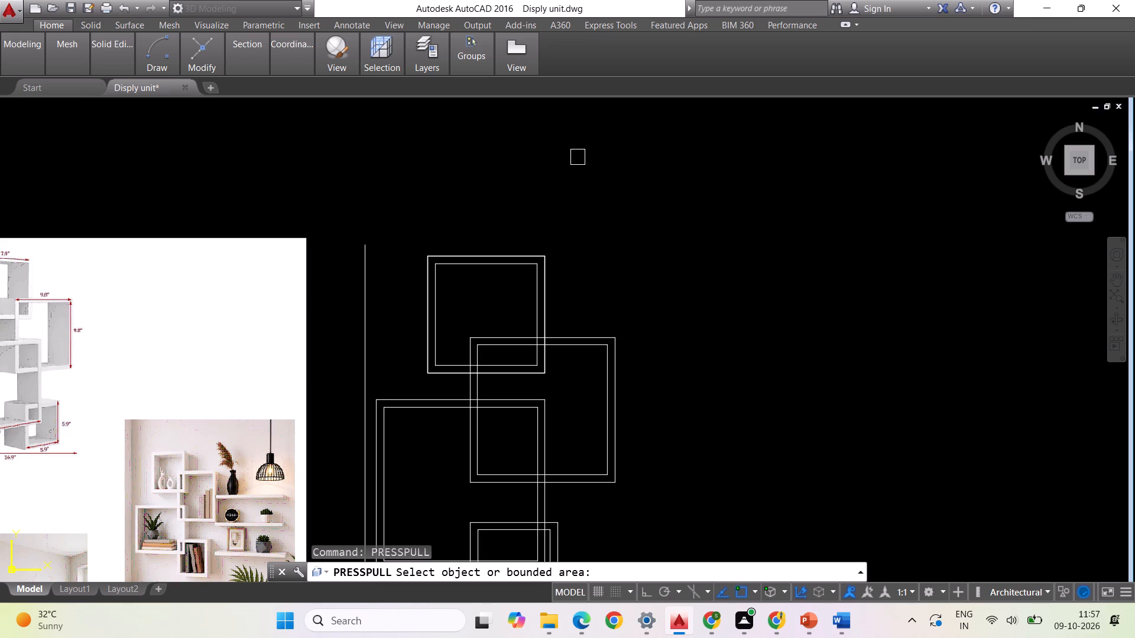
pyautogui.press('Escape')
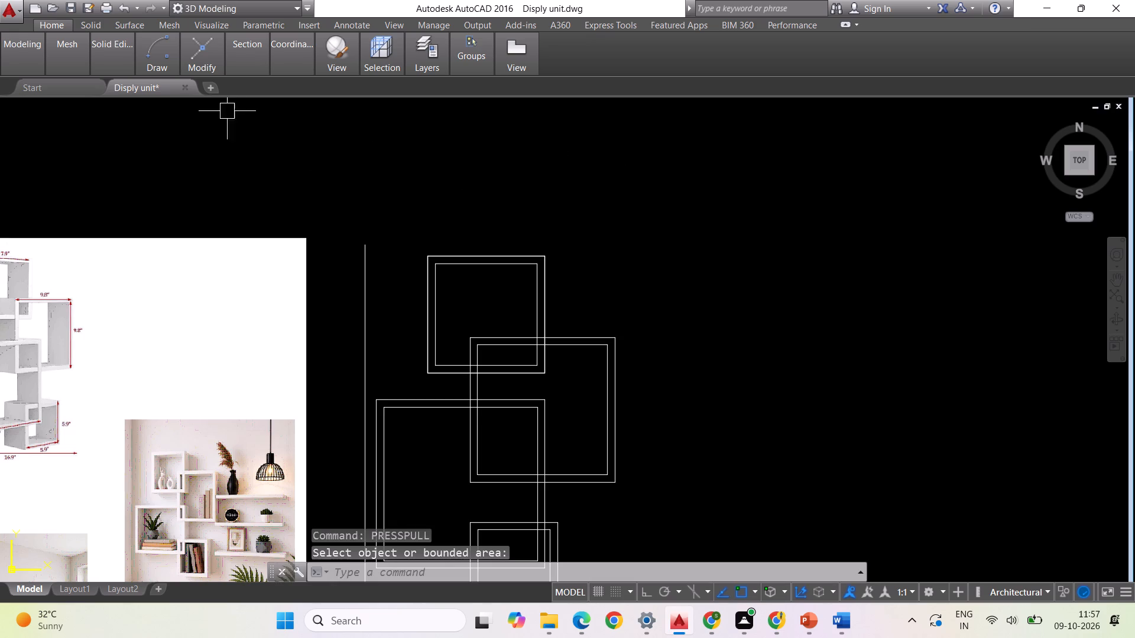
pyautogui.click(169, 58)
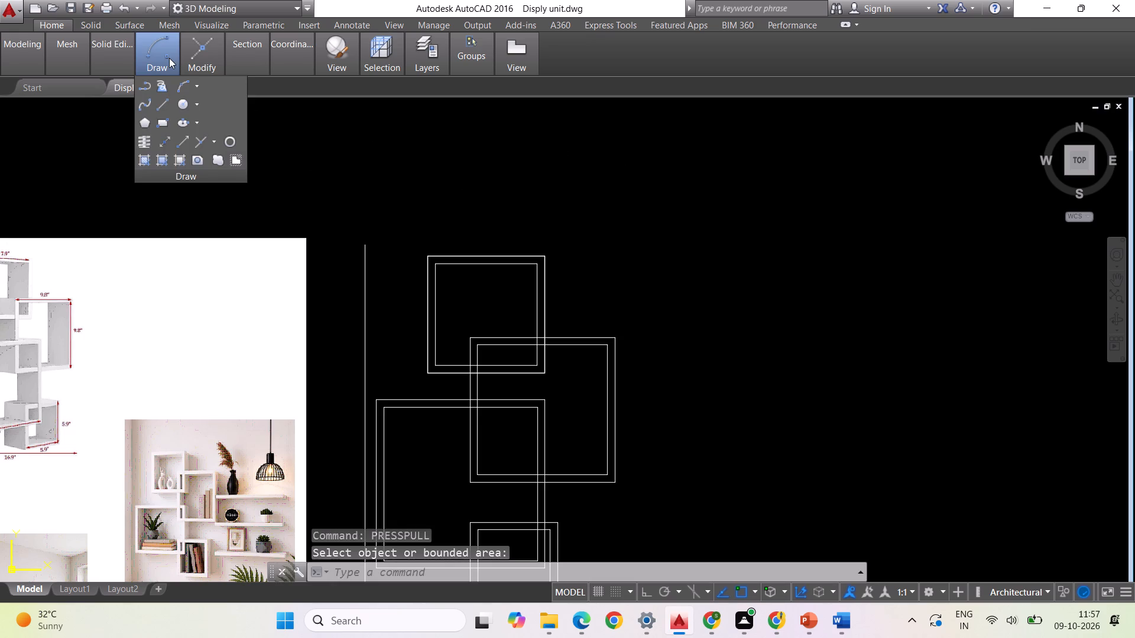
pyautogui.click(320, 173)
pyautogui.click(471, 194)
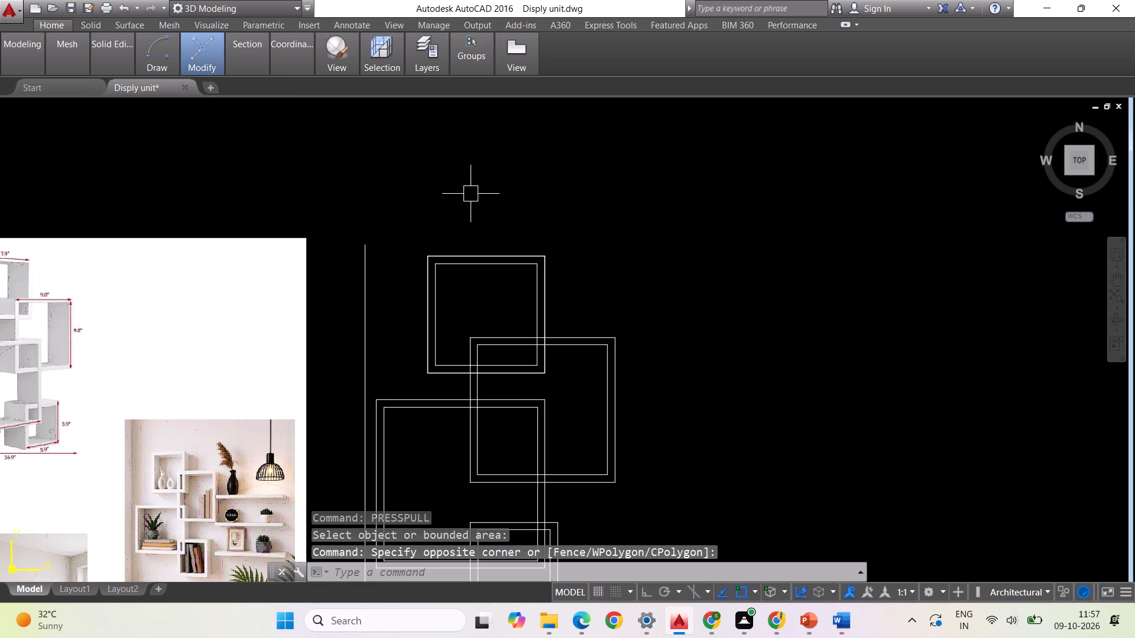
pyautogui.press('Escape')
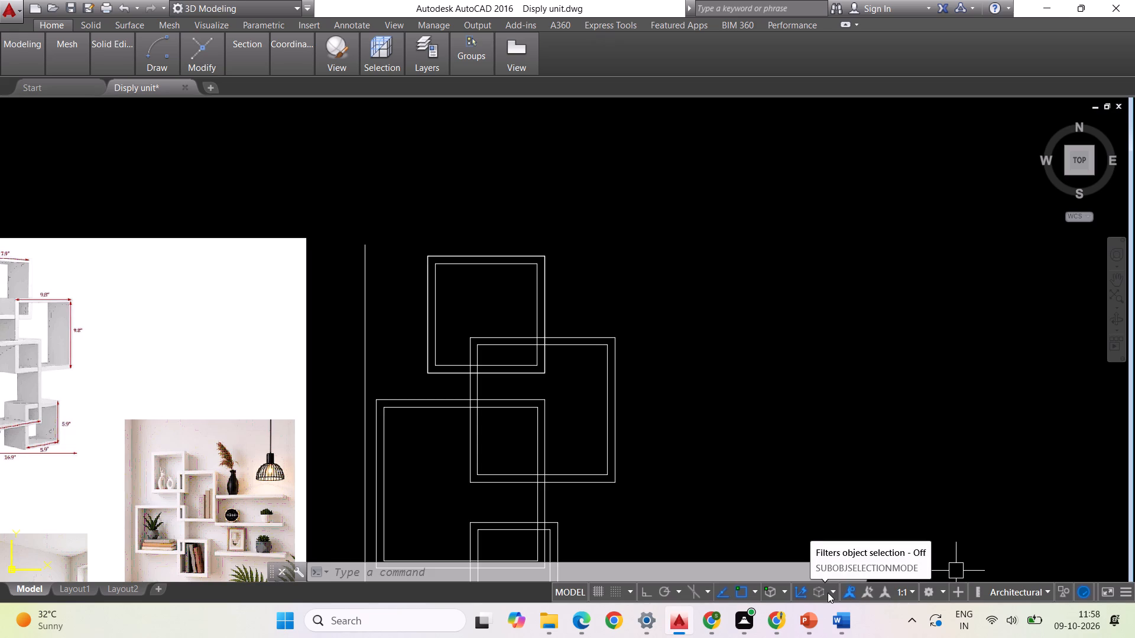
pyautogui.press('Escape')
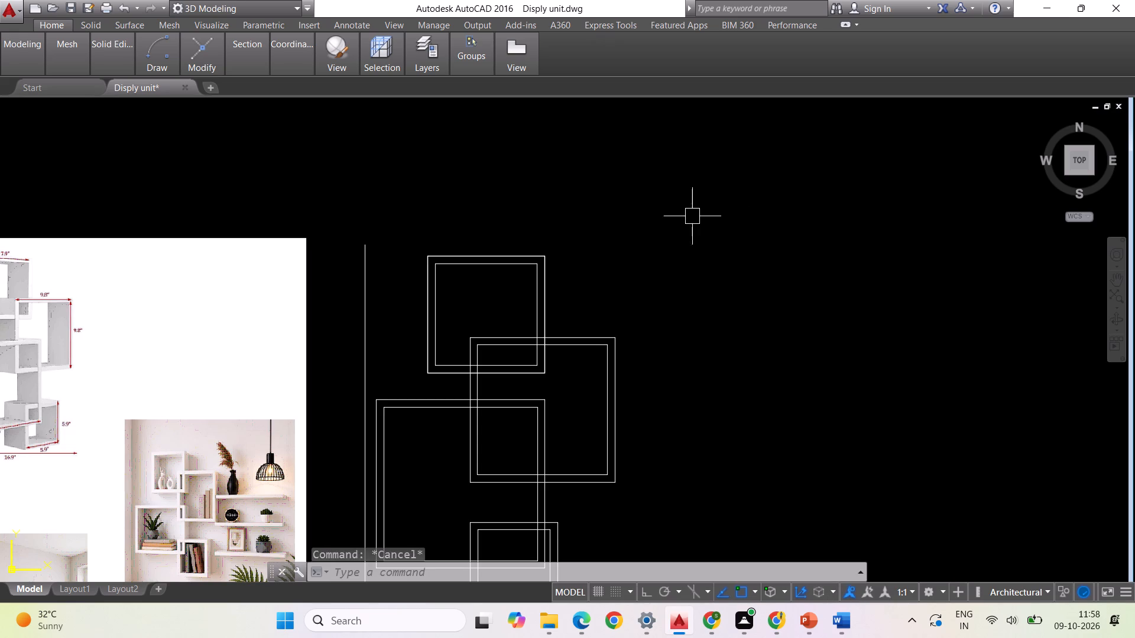
# Orbit the model into a tilted 3D view to examine the top box's extrusions.
pyautogui.moveTo(700, 280); pyautogui.dragTo(721, 278, button='middle')
pyautogui.scroll(-1, 700, 280)
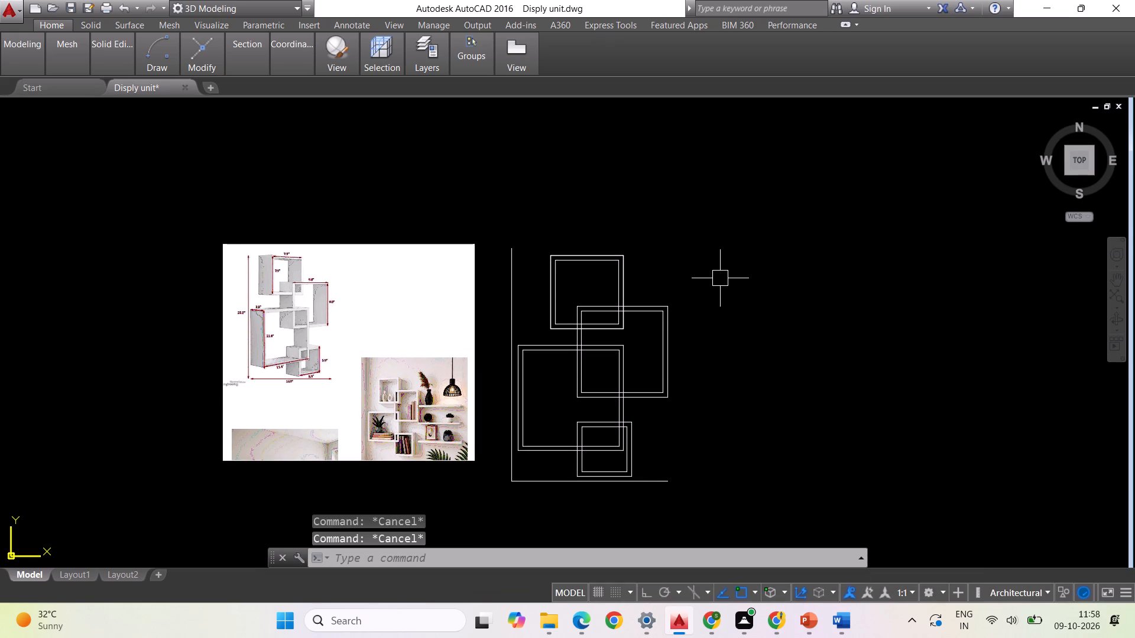
pyautogui.keyDown('shift'); pyautogui.moveTo(706, 306); pyautogui.dragTo(716, 243, button='middle'); pyautogui.keyUp('shift')
pyautogui.keyDown('shift'); pyautogui.scroll(-1, 630, 441); pyautogui.keyUp('shift')
pyautogui.keyDown('shift'); pyautogui.moveTo(630, 441); pyautogui.dragTo(658, 364, button='middle'); pyautogui.keyUp('shift')
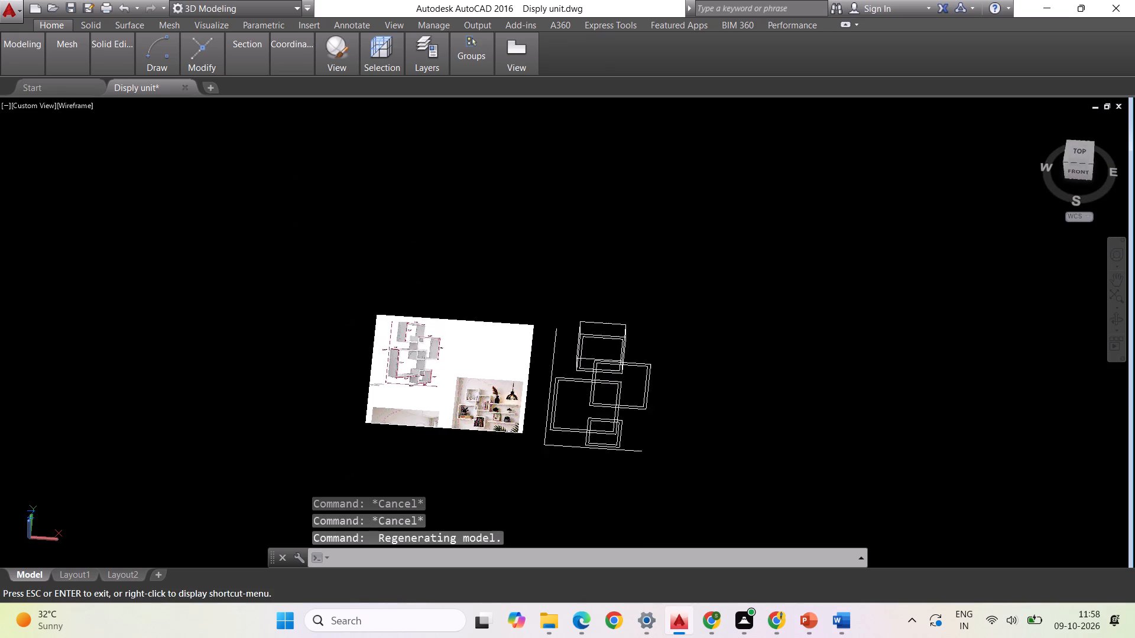
pyautogui.keyDown('shift'); pyautogui.moveTo(658, 364); pyautogui.dragTo(663, 341, button='middle'); pyautogui.keyUp('shift')
pyautogui.scroll(1, 469, 376)
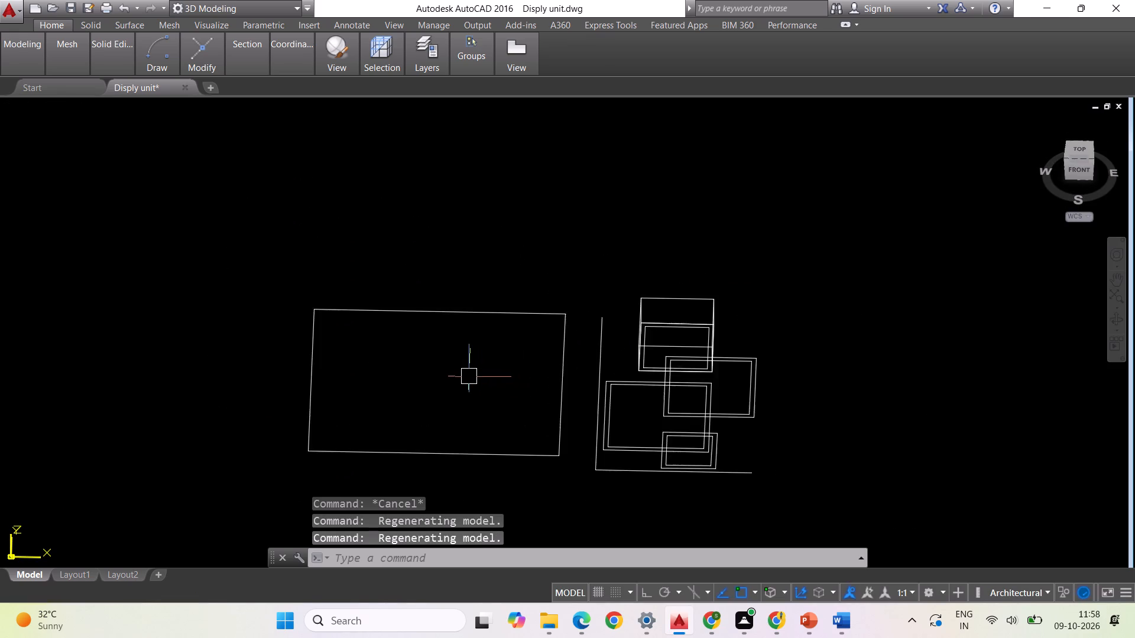
# Examine the top box's extrusion and the flat outlines from several tilted orbit angles.
pyautogui.scroll(1, 469, 376)
pyautogui.press('Escape')
pyautogui.scroll(-2, 396, 334)
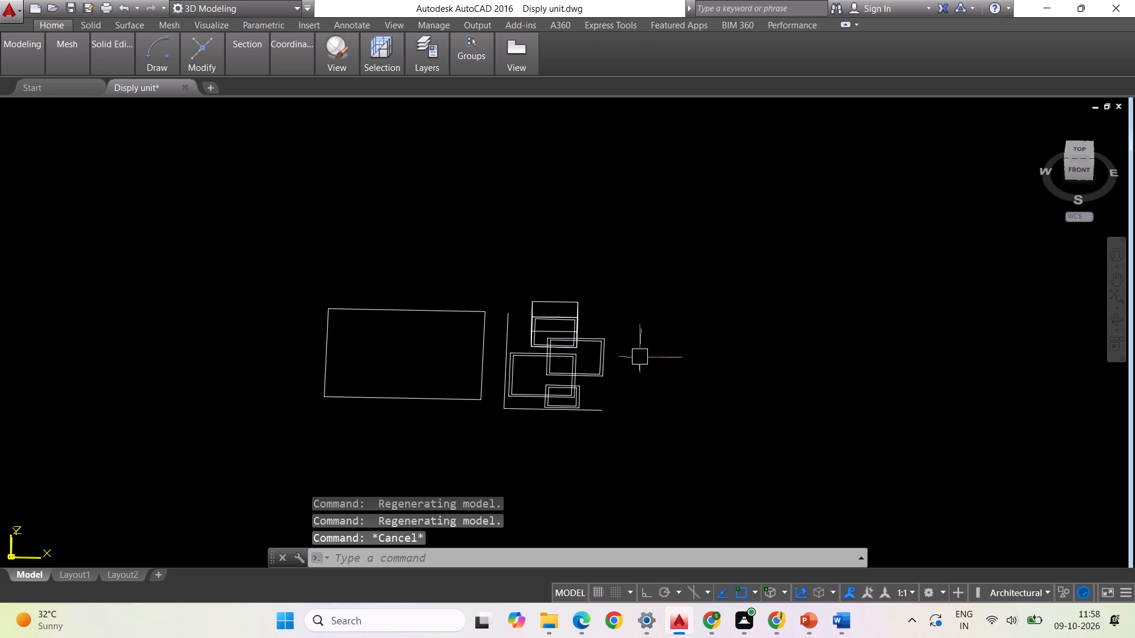
pyautogui.keyDown('shift'); pyautogui.moveTo(640, 357); pyautogui.dragTo(722, 411, button='middle'); pyautogui.keyUp('shift')
pyautogui.keyDown('shift'); pyautogui.scroll(-1, 640, 357); pyautogui.keyUp('shift')
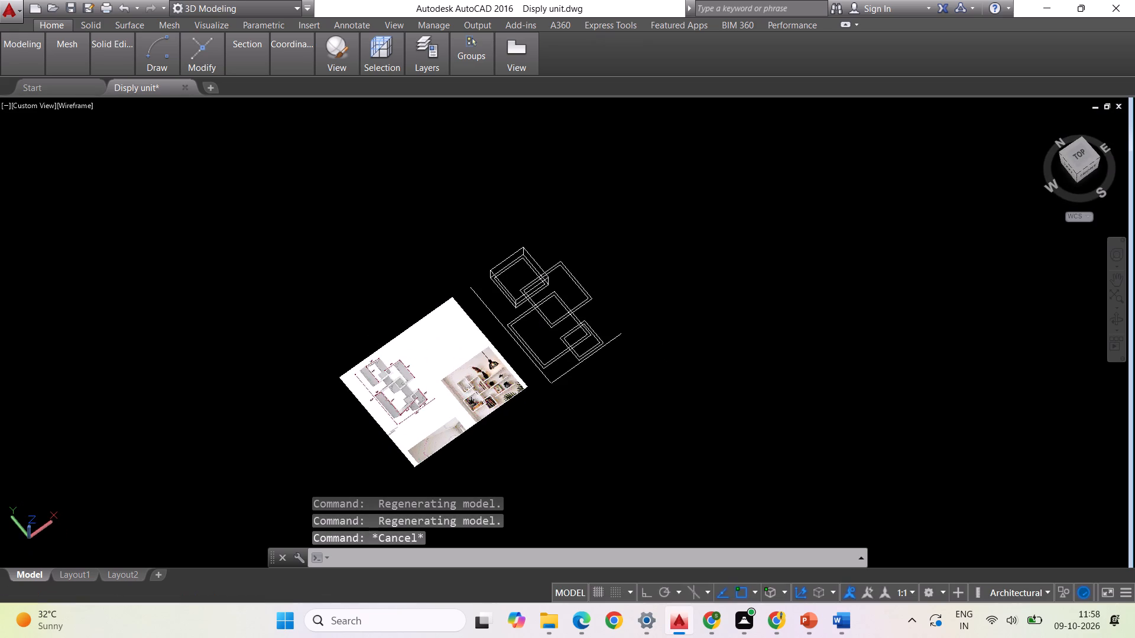
pyautogui.keyDown('shift'); pyautogui.moveTo(602, 407); pyautogui.dragTo(552, 416, button='middle'); pyautogui.keyUp('shift')
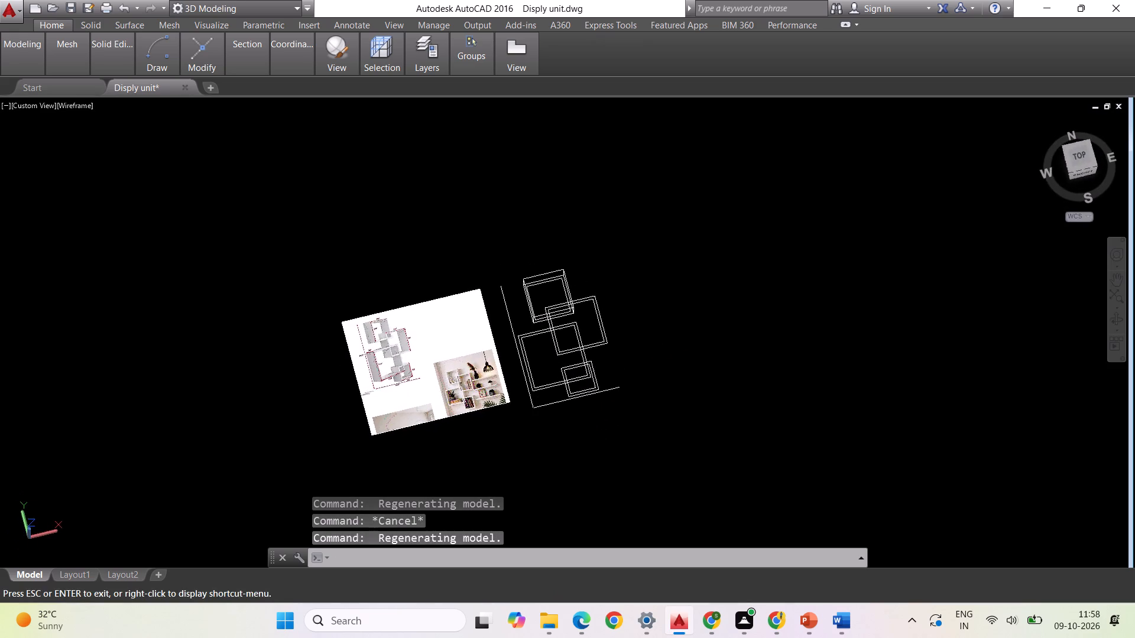
pyautogui.keyDown('shift'); pyautogui.scroll(-1, 526, 320); pyautogui.keyUp('shift')
pyautogui.keyDown('shift'); pyautogui.scroll(2, 504, 302); pyautogui.keyUp('shift')
pyautogui.keyDown('shift'); pyautogui.moveTo(555, 330); pyautogui.dragTo(597, 334, button='middle'); pyautogui.keyUp('shift')
pyautogui.keyDown('shift'); pyautogui.scroll(3, 523, 288); pyautogui.keyUp('shift')
pyautogui.keyDown('shift'); pyautogui.scroll(-2, 541, 254); pyautogui.keyUp('shift')
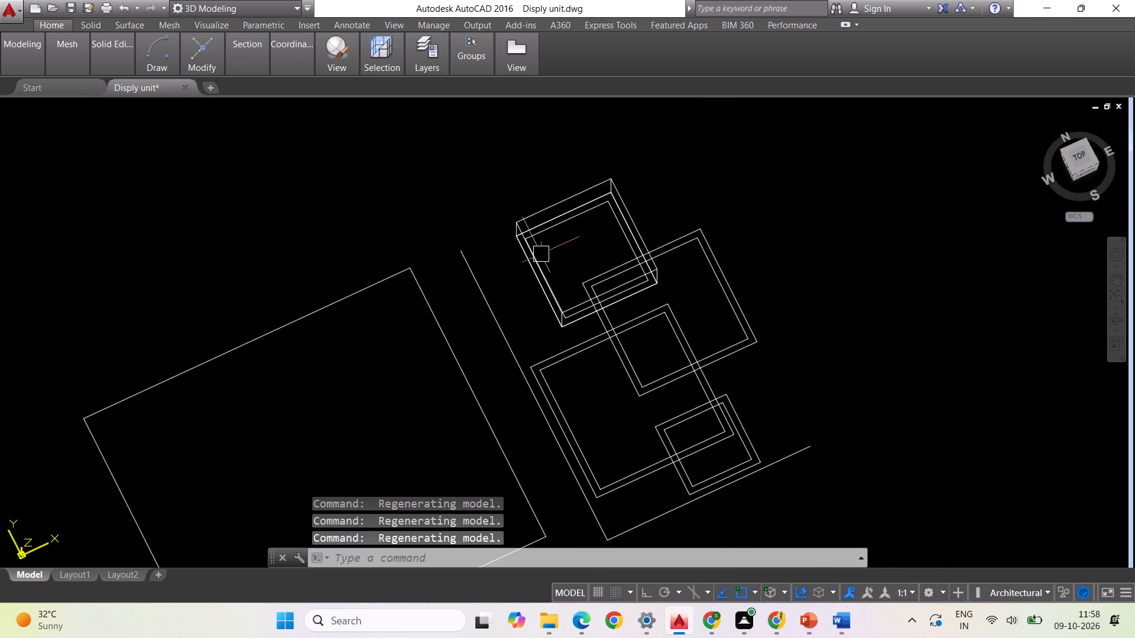
pyautogui.keyDown('shift'); pyautogui.scroll(-1, 553, 249); pyautogui.keyUp('shift')
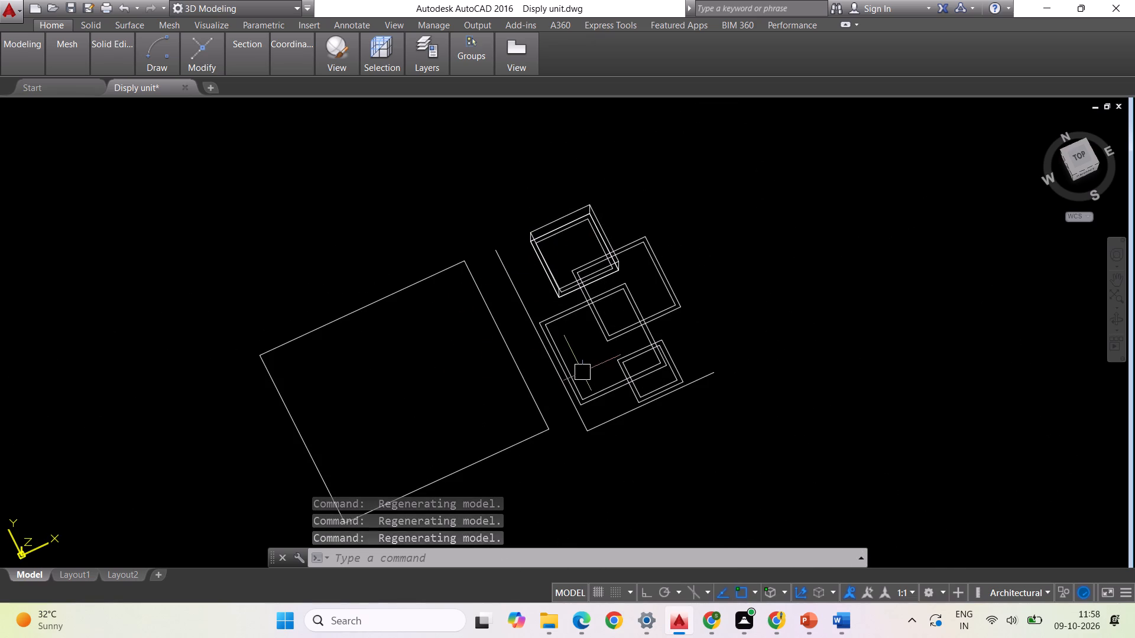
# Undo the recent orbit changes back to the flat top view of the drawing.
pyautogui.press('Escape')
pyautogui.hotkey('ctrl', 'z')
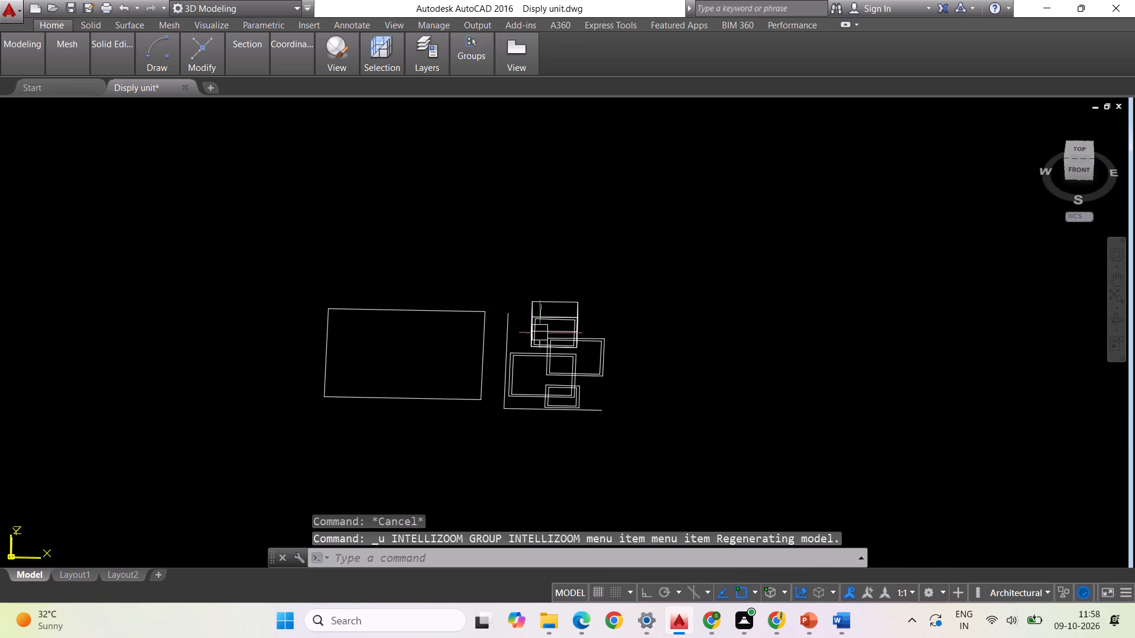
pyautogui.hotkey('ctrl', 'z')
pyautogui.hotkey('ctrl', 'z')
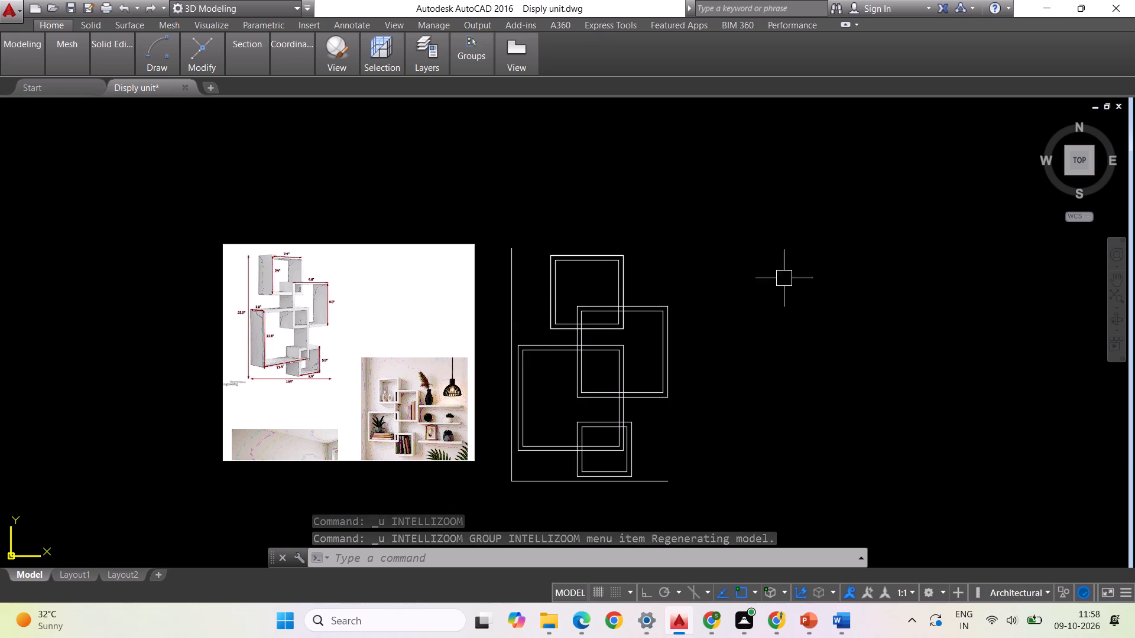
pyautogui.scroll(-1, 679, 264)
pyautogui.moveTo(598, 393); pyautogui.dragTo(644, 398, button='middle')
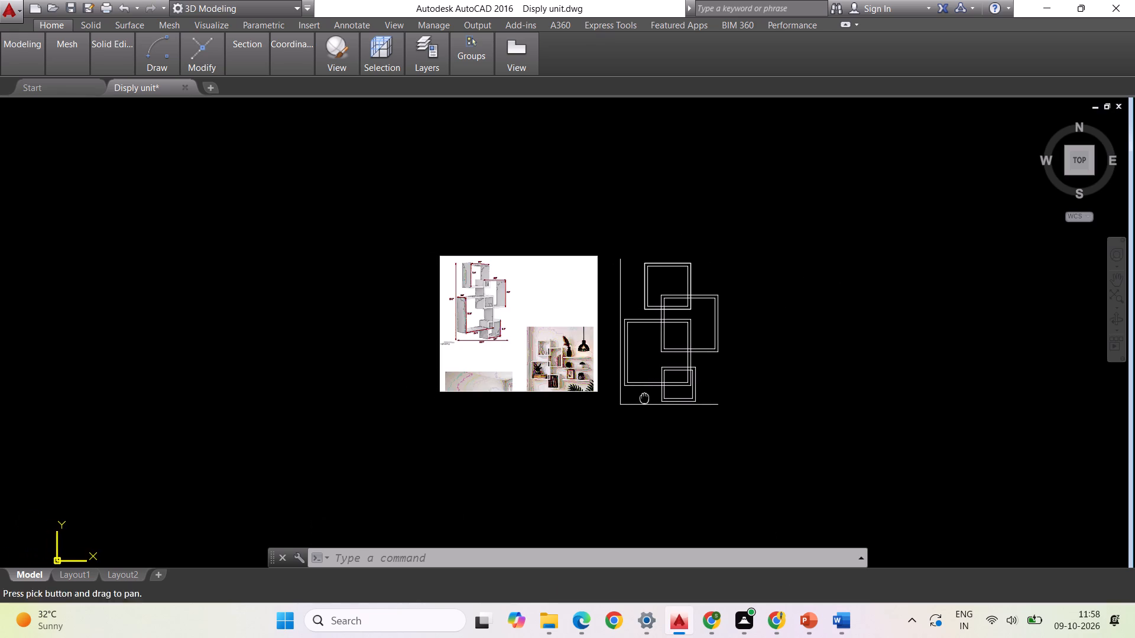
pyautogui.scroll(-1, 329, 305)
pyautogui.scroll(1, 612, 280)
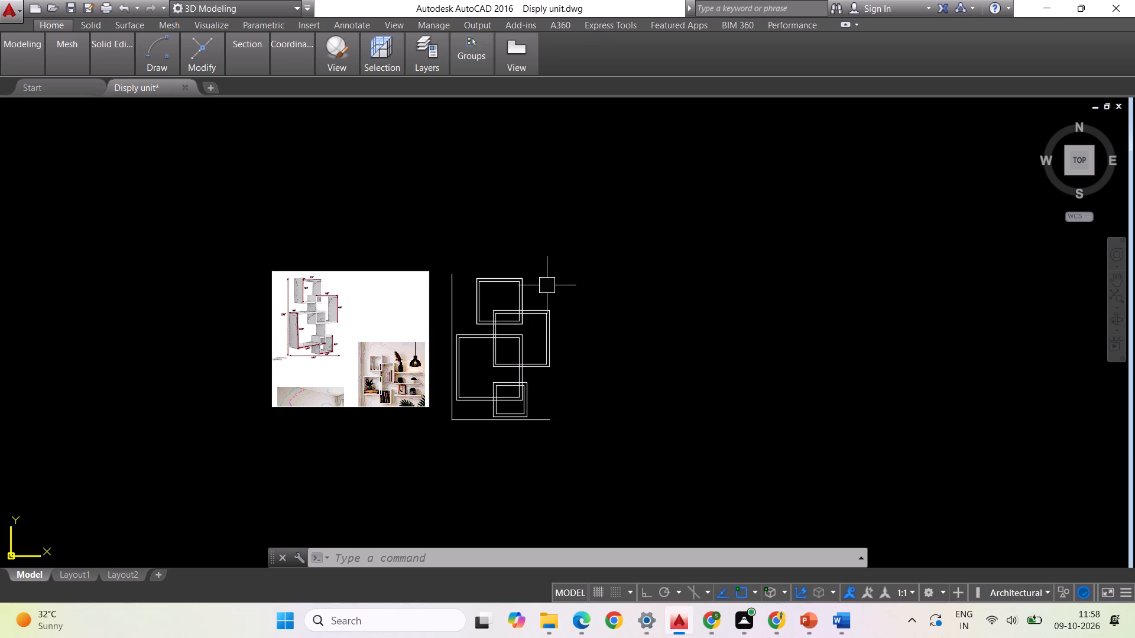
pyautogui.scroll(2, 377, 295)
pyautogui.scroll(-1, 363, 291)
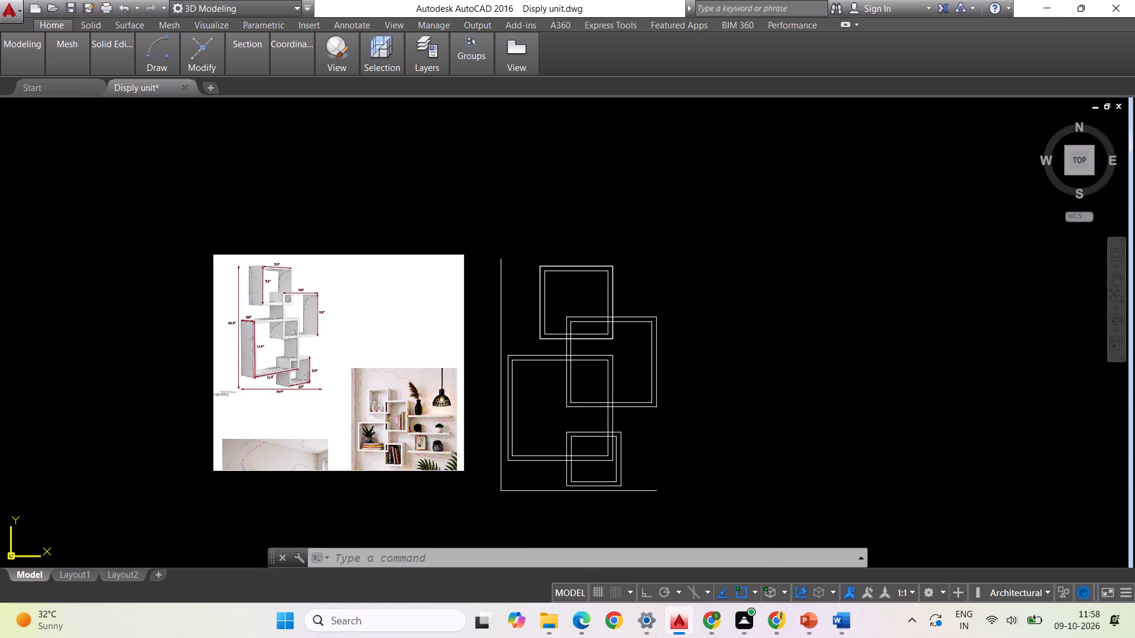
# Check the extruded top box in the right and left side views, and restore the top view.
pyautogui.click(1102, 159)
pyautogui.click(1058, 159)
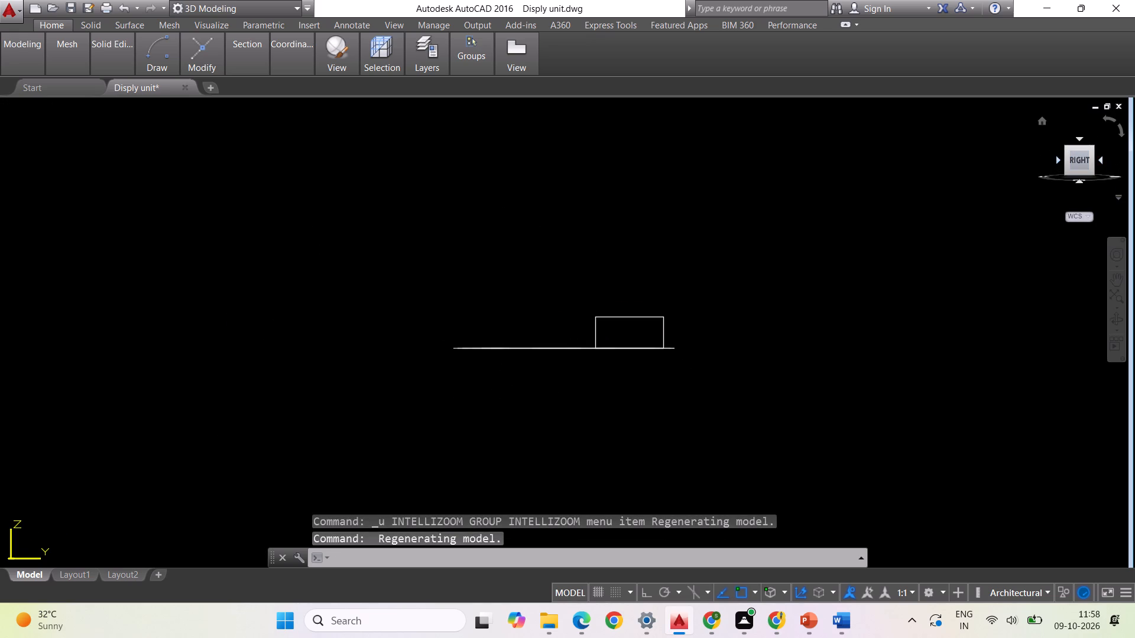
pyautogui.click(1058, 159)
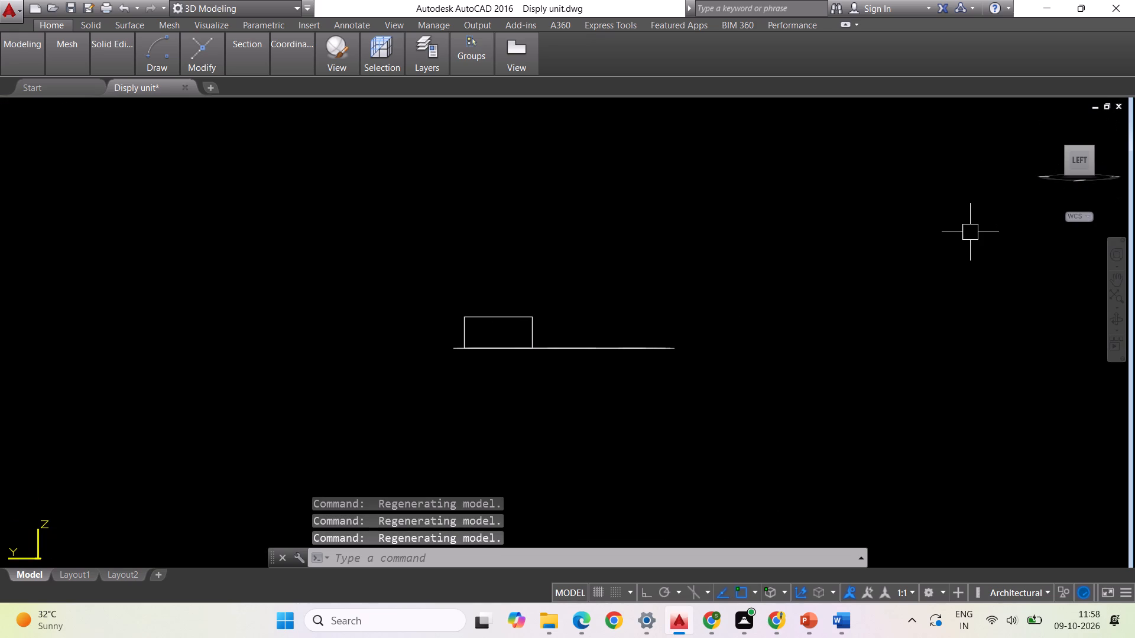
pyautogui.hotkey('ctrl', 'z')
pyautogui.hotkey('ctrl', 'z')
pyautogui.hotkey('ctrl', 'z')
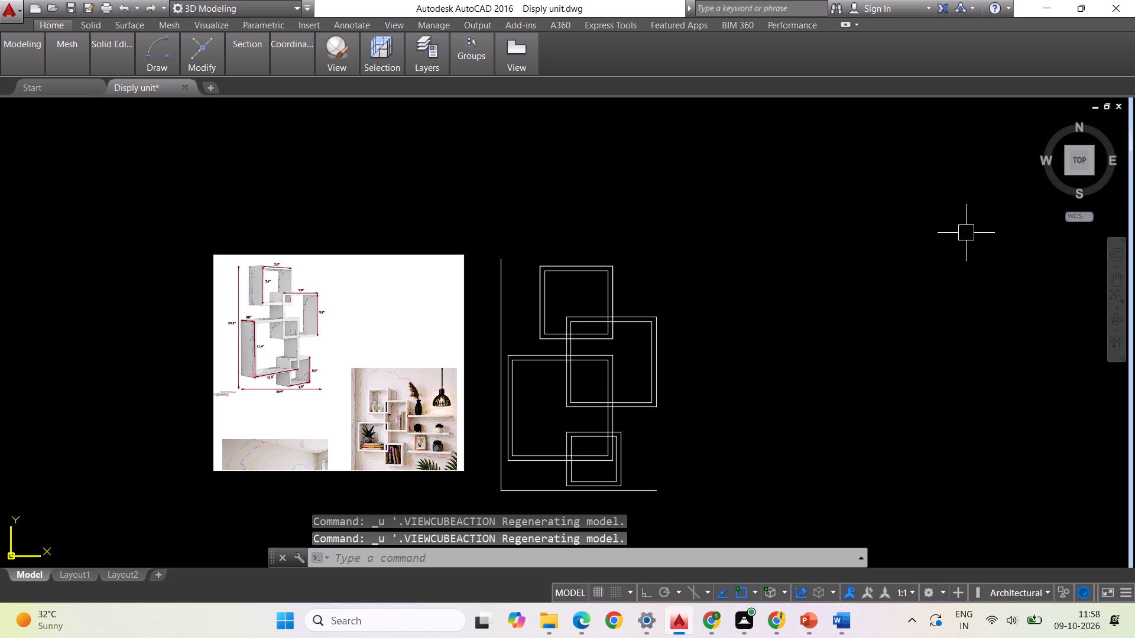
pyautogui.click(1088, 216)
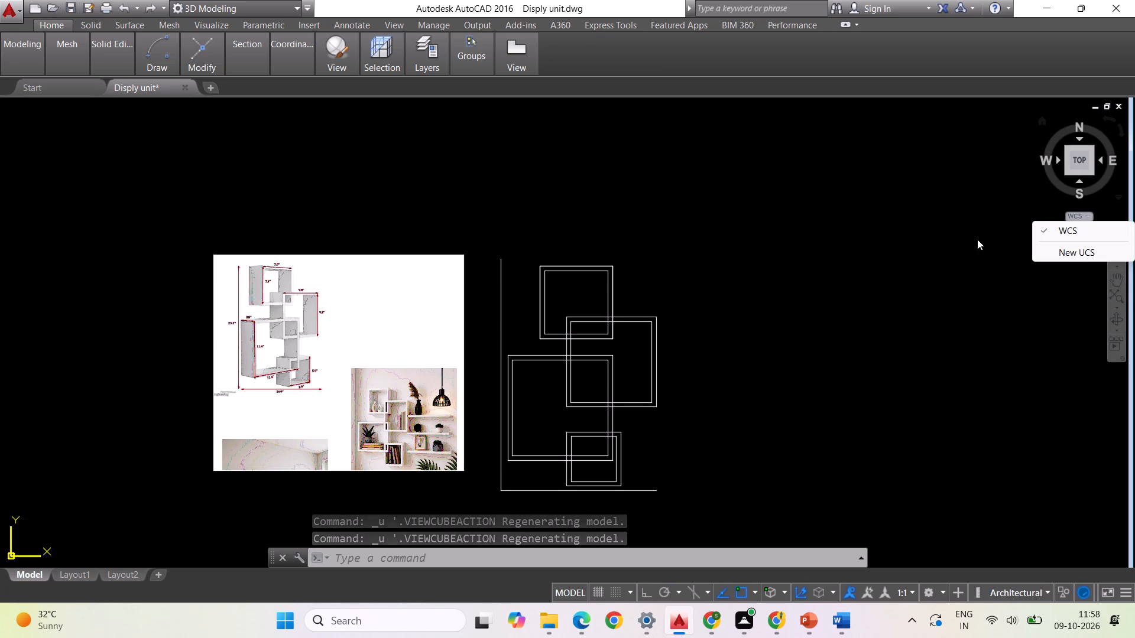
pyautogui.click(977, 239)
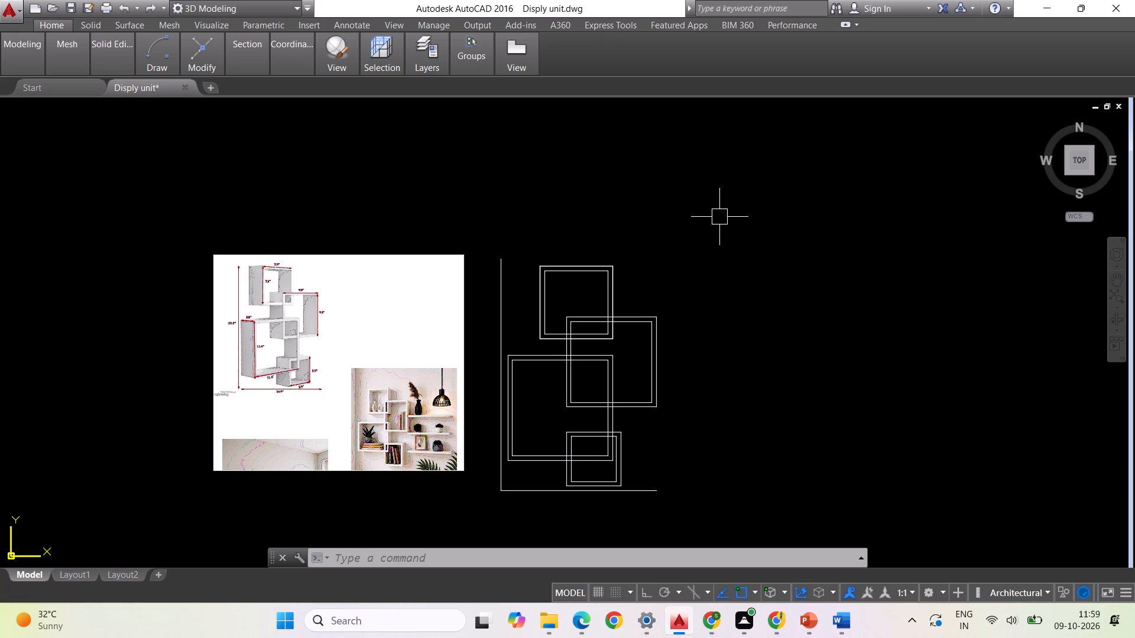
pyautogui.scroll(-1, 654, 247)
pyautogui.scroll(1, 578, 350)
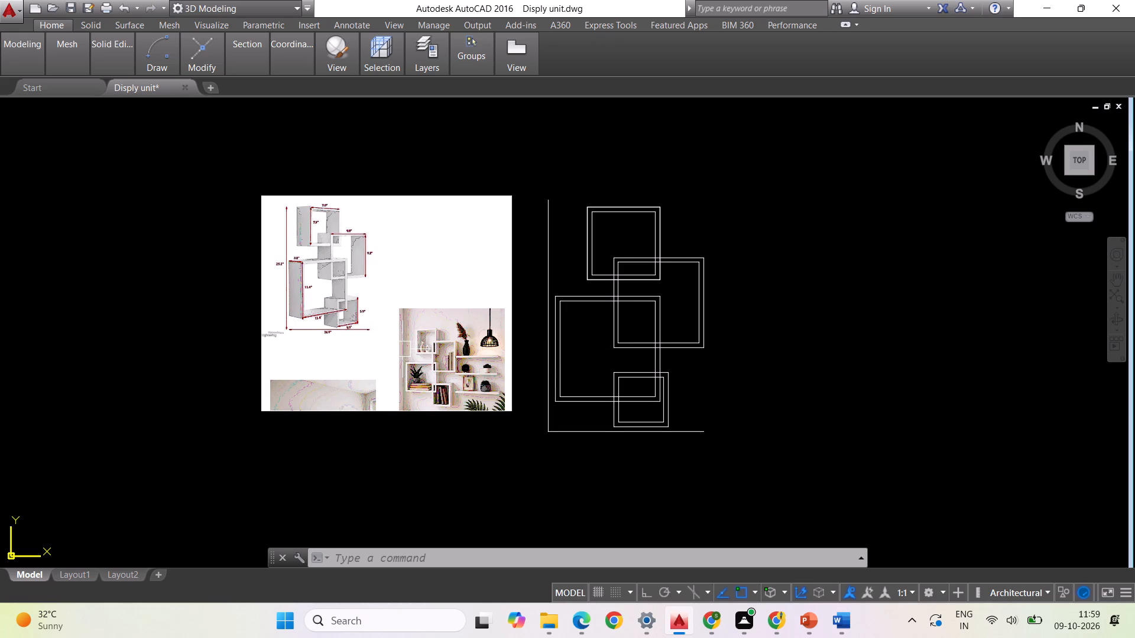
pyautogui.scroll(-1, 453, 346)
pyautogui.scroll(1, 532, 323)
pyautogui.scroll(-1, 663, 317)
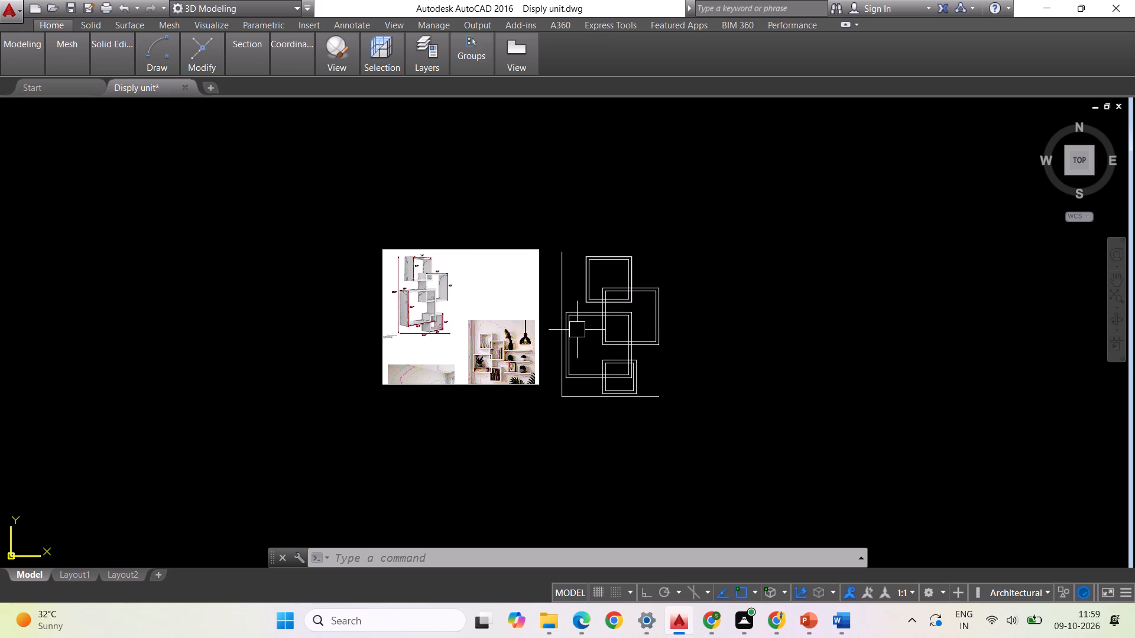
# Orbit the model into an isometric view between the left and front sides to examine the extruded top box and overlapping outlines.
pyautogui.keyDown('shift'); pyautogui.moveTo(757, 352); pyautogui.dragTo(779, 346, button='middle'); pyautogui.keyUp('shift')
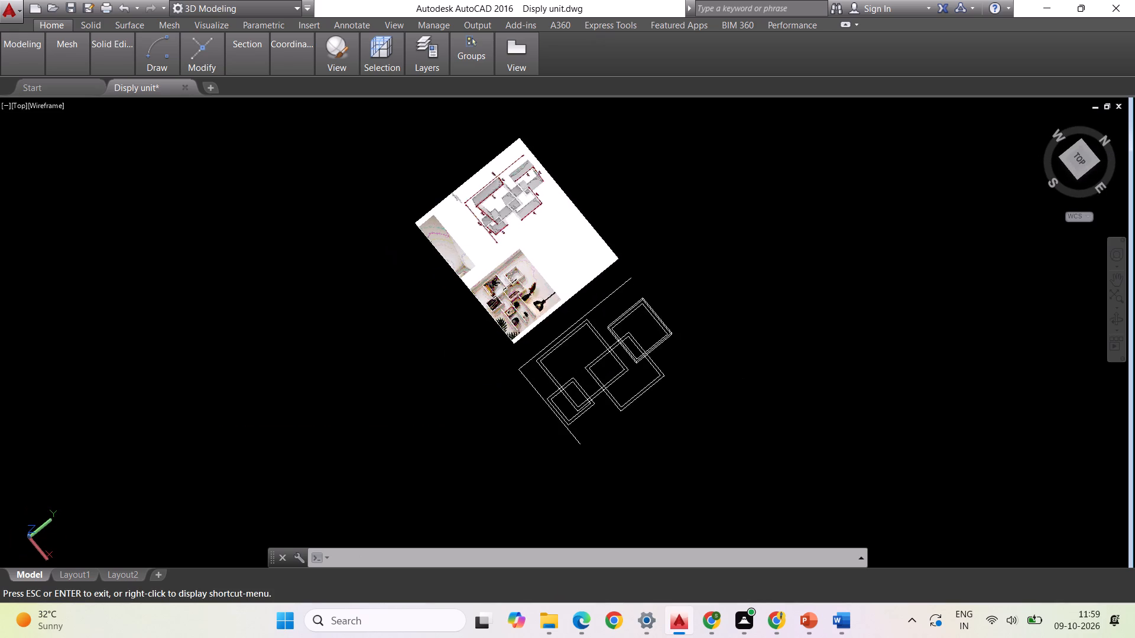
pyautogui.keyDown('shift'); pyautogui.moveTo(779, 346); pyautogui.dragTo(744, 362, button='middle'); pyautogui.keyUp('shift')
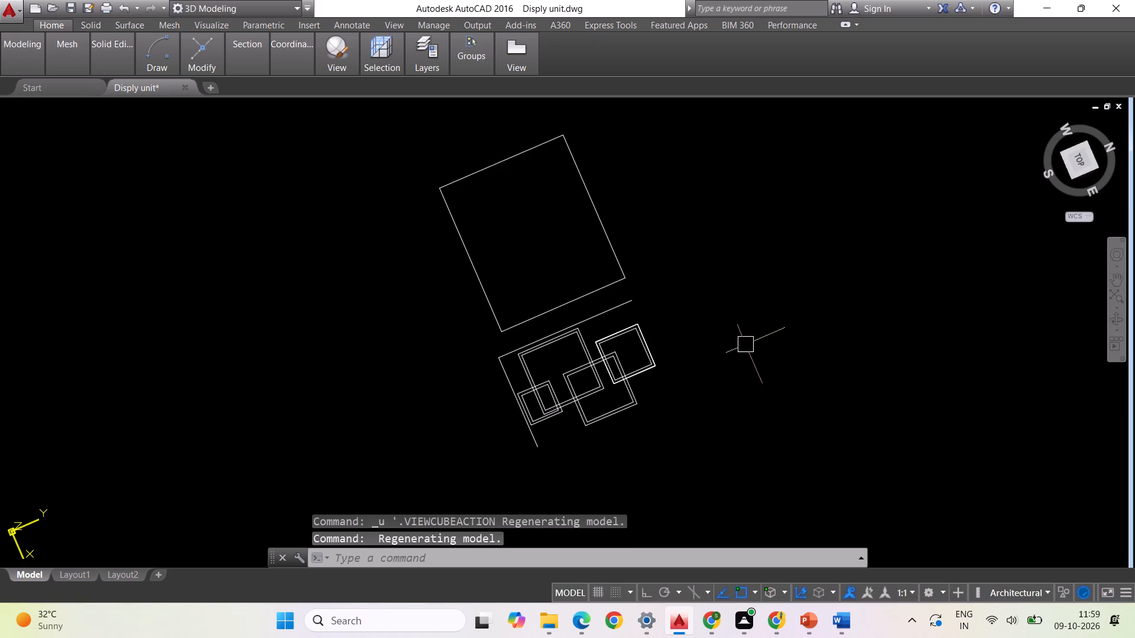
pyautogui.keyDown('shift'); pyautogui.moveTo(714, 358); pyautogui.dragTo(809, 342, button='middle'); pyautogui.keyUp('shift')
pyautogui.keyDown('shift'); pyautogui.moveTo(759, 342); pyautogui.dragTo(823, 336, button='middle'); pyautogui.keyUp('shift')
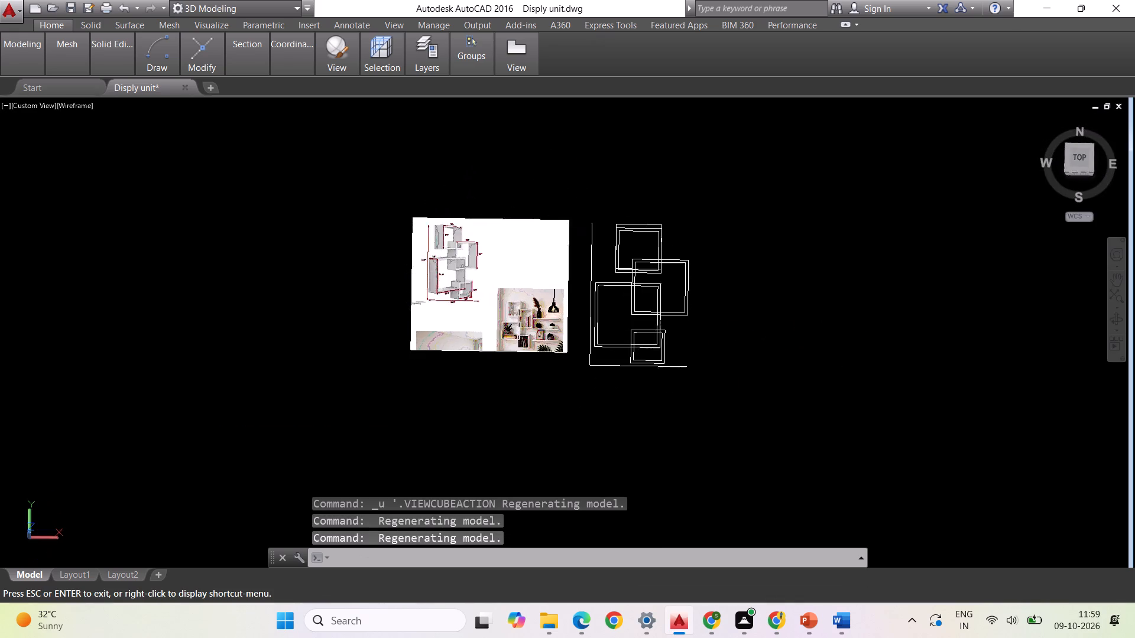
pyautogui.keyDown('shift'); pyautogui.moveTo(823, 336); pyautogui.dragTo(915, 281, button='middle'); pyautogui.keyUp('shift')
pyautogui.keyDown('shift'); pyautogui.moveTo(838, 313); pyautogui.dragTo(892, 255, button='middle'); pyautogui.keyUp('shift')
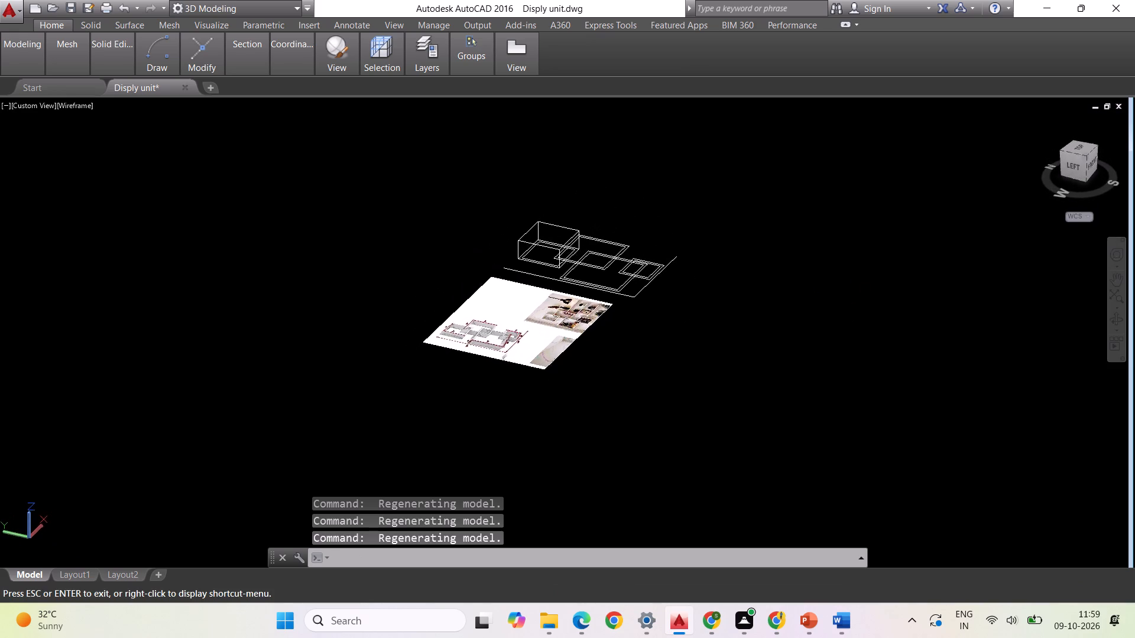
pyautogui.keyDown('shift'); pyautogui.moveTo(892, 255); pyautogui.dragTo(898, 248, button='middle'); pyautogui.keyUp('shift')
pyautogui.keyDown('shift'); pyautogui.moveTo(827, 266); pyautogui.dragTo(832, 258, button='middle'); pyautogui.keyUp('shift')
pyautogui.scroll(2, 621, 297)
pyautogui.scroll(-2, 632, 314)
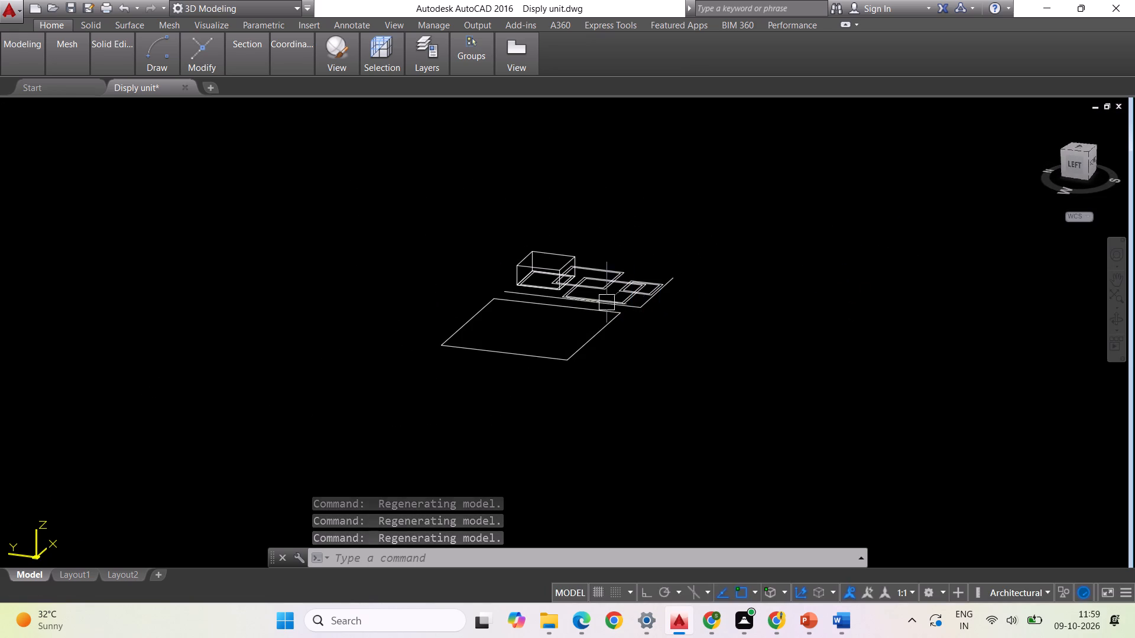
pyautogui.scroll(3, 578, 288)
pyautogui.scroll(1, 513, 272)
pyautogui.scroll(-1, 403, 268)
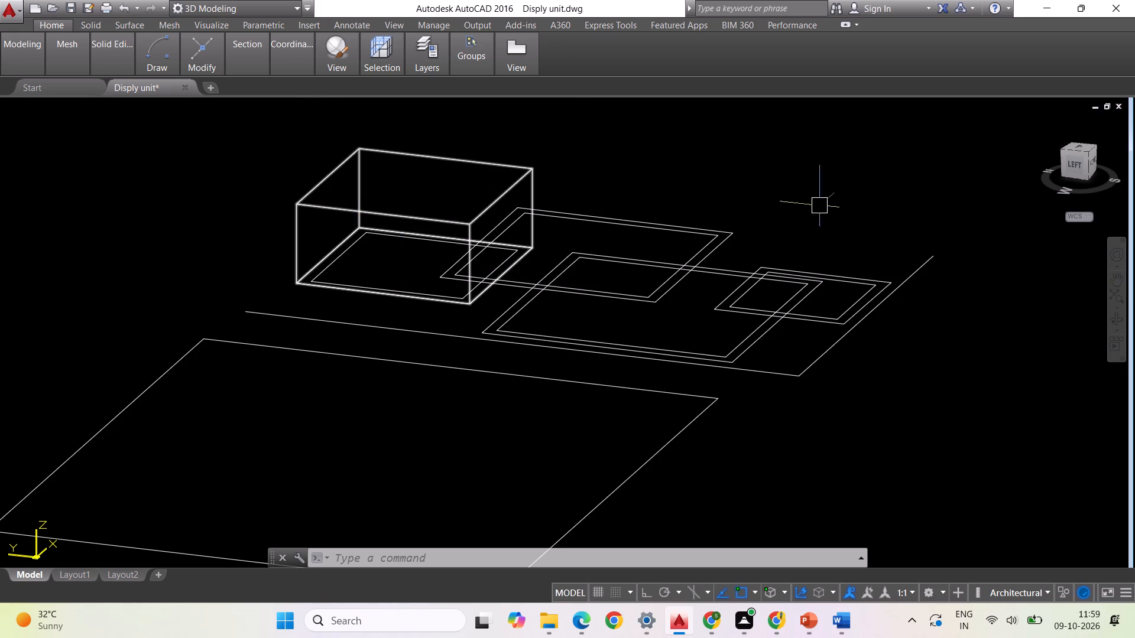
pyautogui.keyDown('shift'); pyautogui.moveTo(809, 345); pyautogui.dragTo(754, 363, button='middle'); pyautogui.keyUp('shift')
pyautogui.keyDown('shift'); pyautogui.scroll(-1, 809, 345); pyautogui.keyUp('shift')
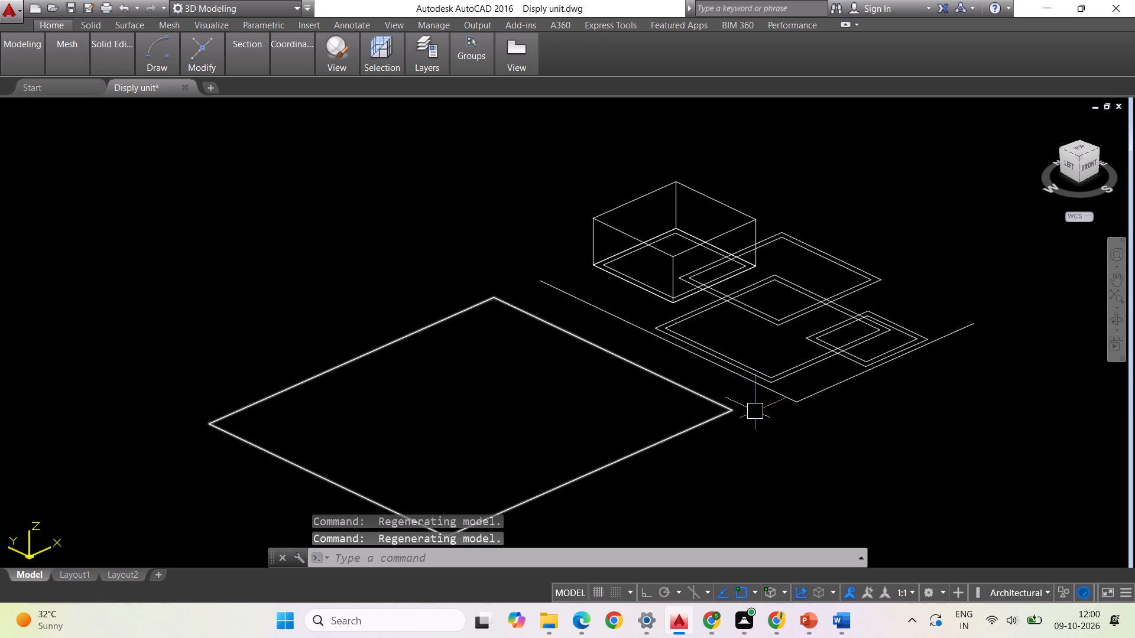
pyautogui.keyDown('shift'); pyautogui.middleClick(766, 418); pyautogui.keyUp('shift')
pyautogui.keyDown('shift'); pyautogui.middleClick(767, 437); pyautogui.keyUp('shift')
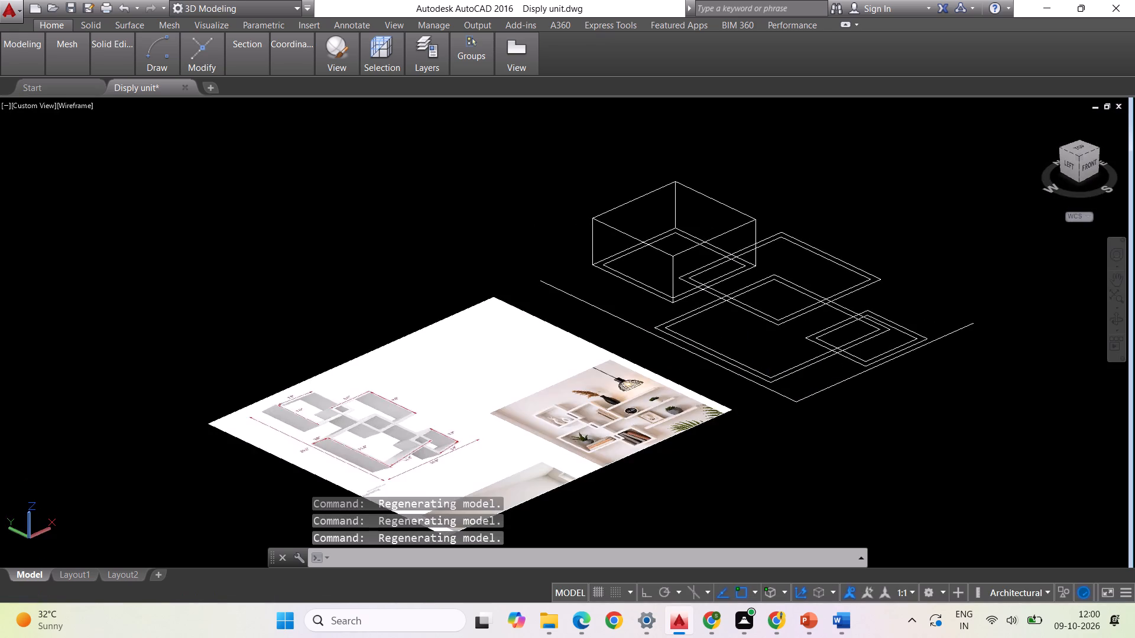
pyautogui.middleClick(767, 437)
pyautogui.scroll(-1, 767, 437)
pyautogui.keyDown('shift'); pyautogui.middleClick(705, 415); pyautogui.keyUp('shift')
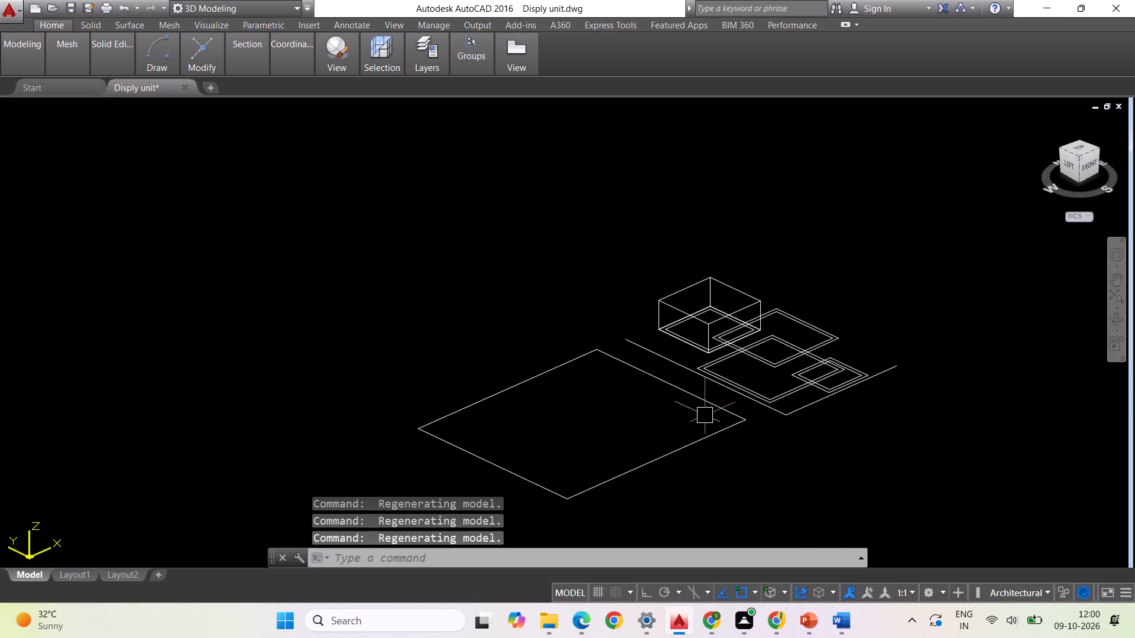
pyautogui.keyDown('shift'); pyautogui.middleClick(705, 415); pyautogui.keyUp('shift')
pyautogui.scroll(2, 773, 337)
pyautogui.scroll(-1, 443, 294)
pyautogui.scroll(1, 608, 297)
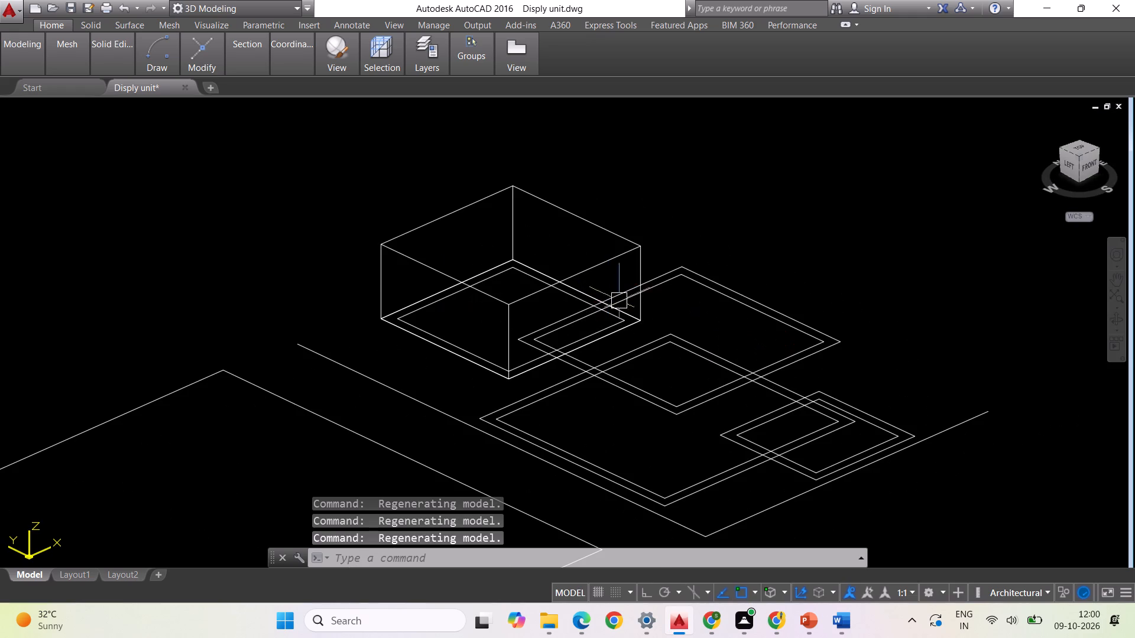
pyautogui.press('Escape')
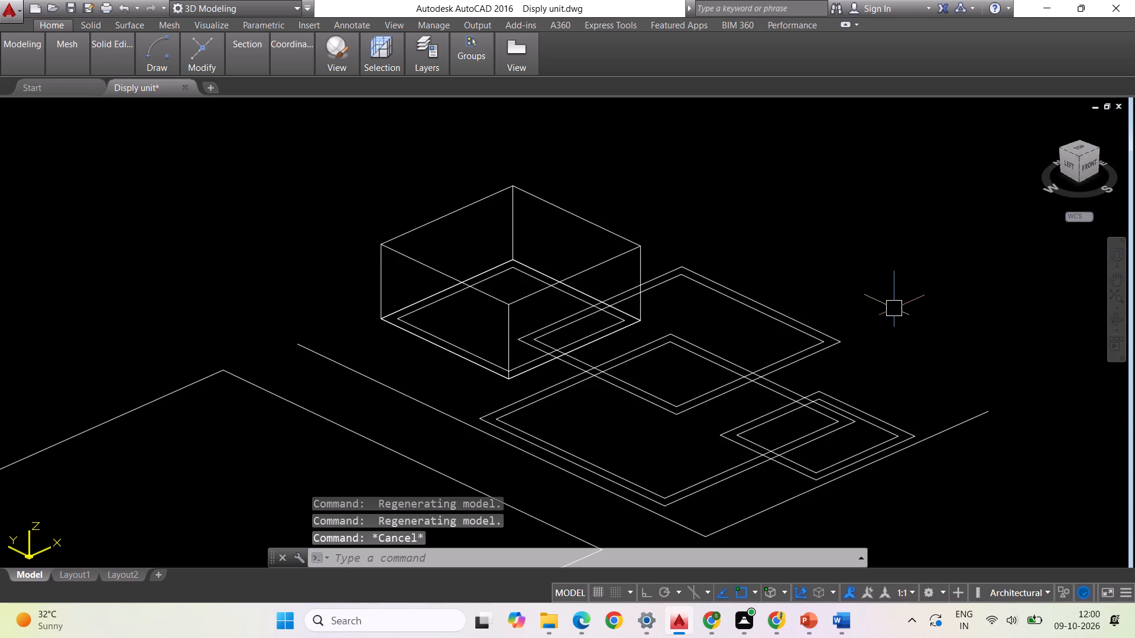
# Presspull the inner square of the second box, which overlaps the top box, up to the top box's upper edge.
pyautogui.write('press')
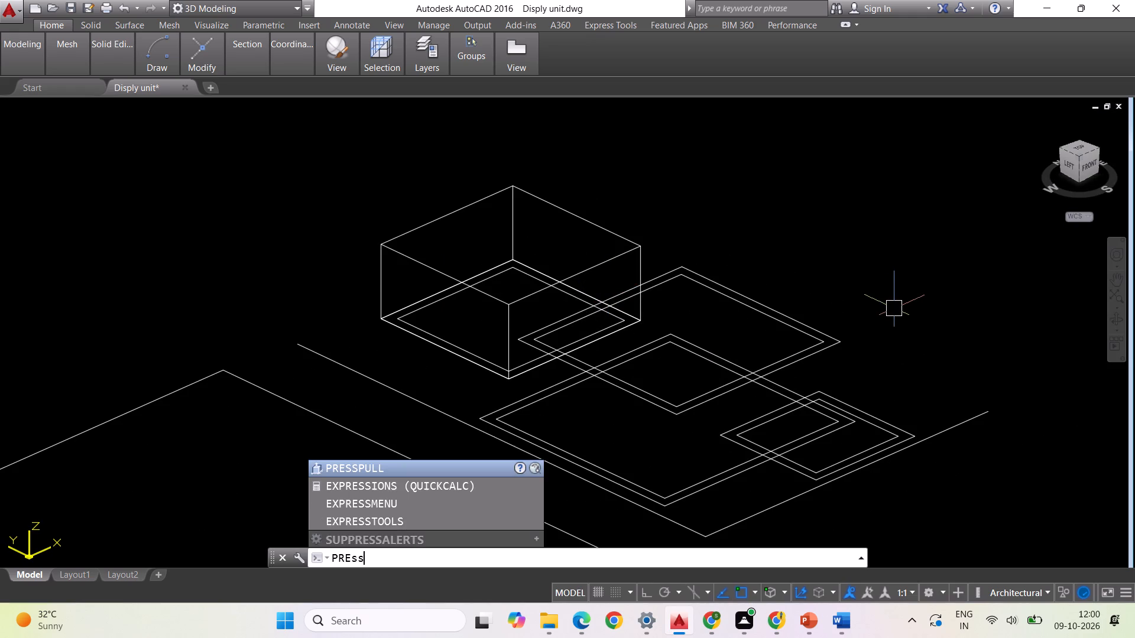
pyautogui.press('Return')
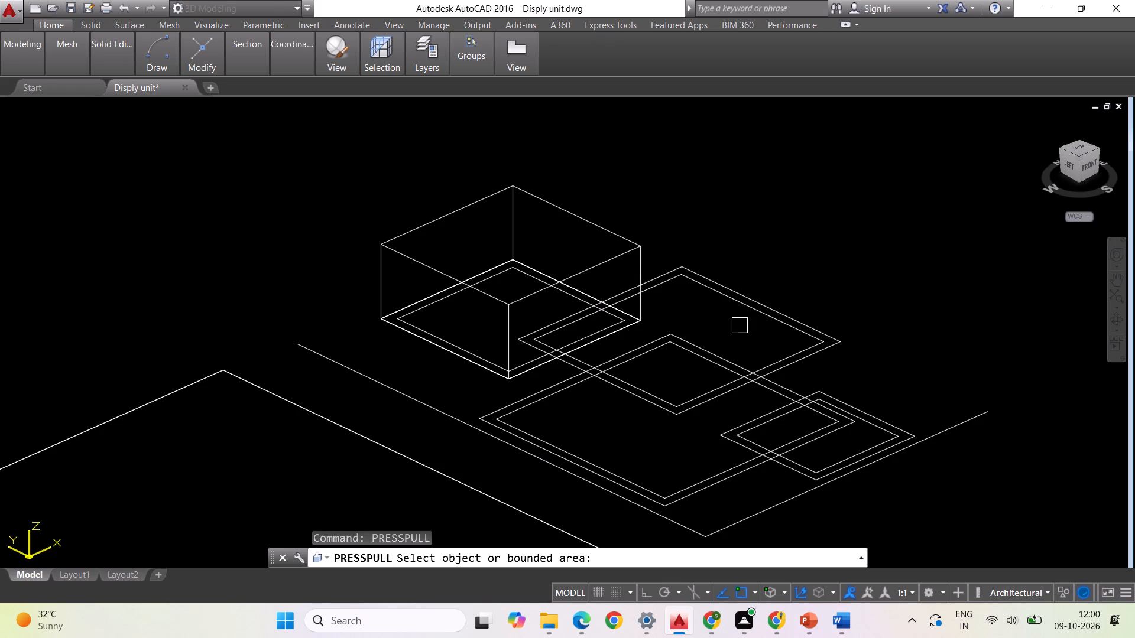
pyautogui.click(611, 370)
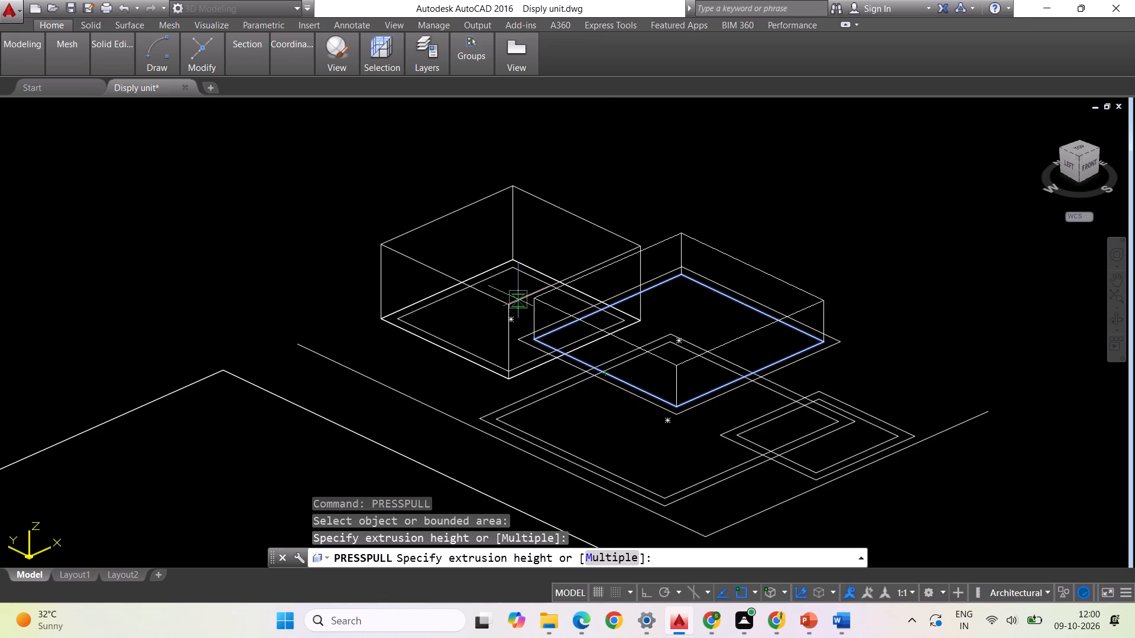
pyautogui.scroll(2, 518, 300)
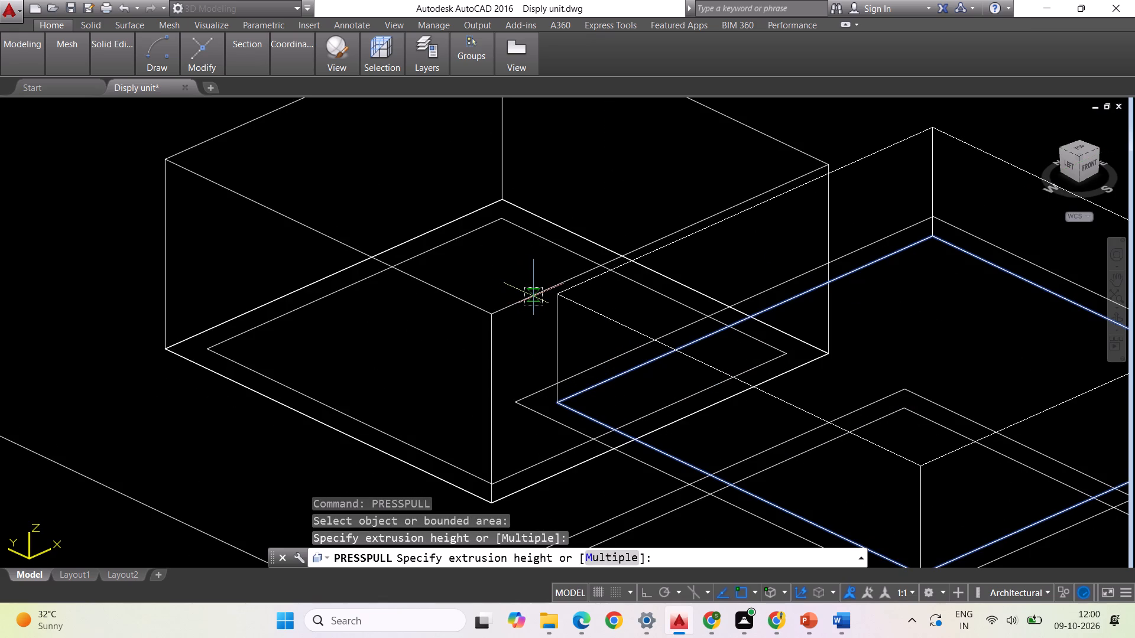
pyautogui.click(533, 297)
pyautogui.scroll(-3, 497, 298)
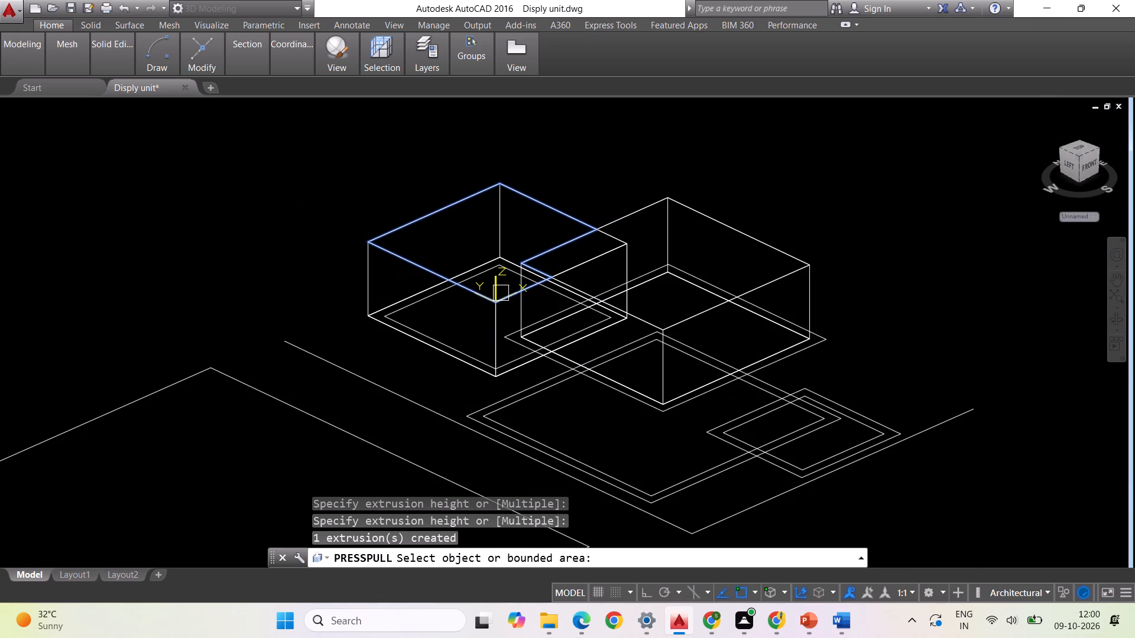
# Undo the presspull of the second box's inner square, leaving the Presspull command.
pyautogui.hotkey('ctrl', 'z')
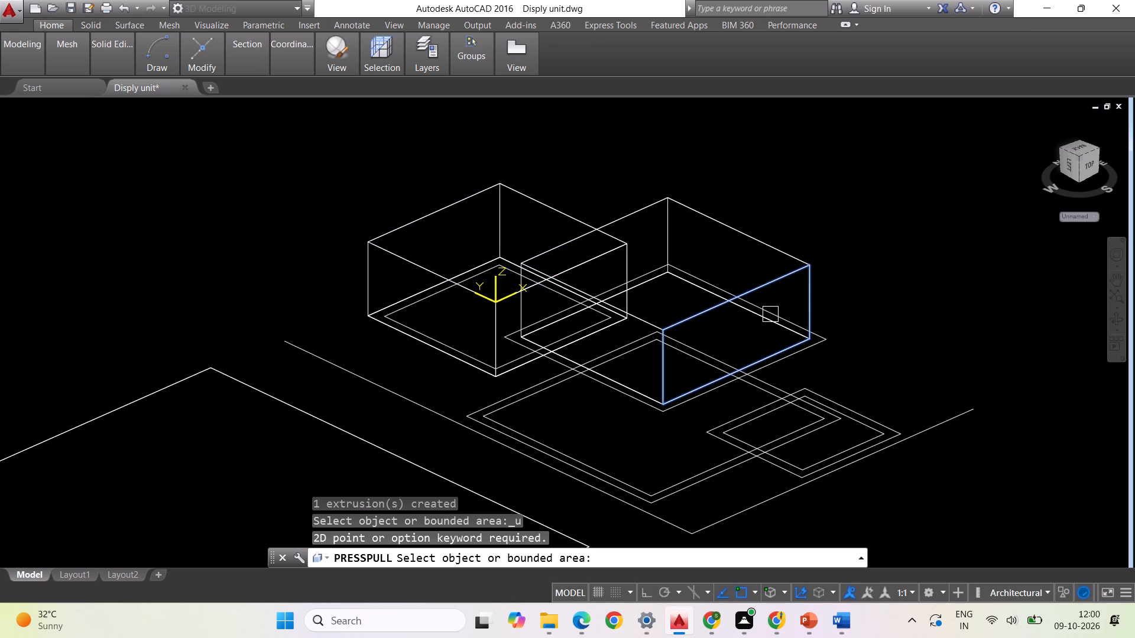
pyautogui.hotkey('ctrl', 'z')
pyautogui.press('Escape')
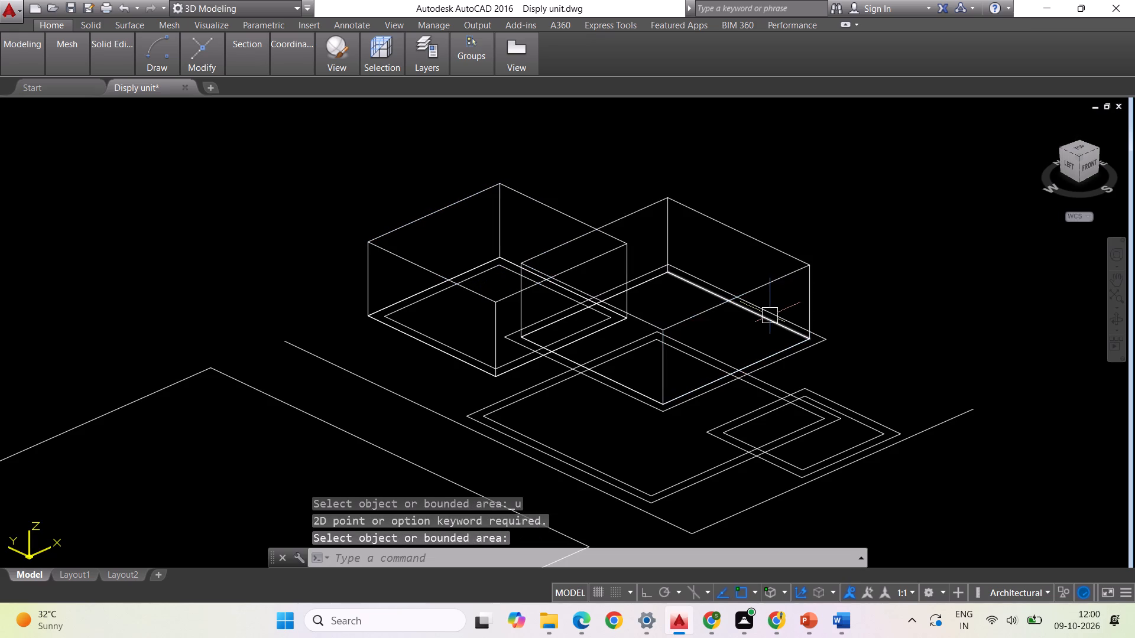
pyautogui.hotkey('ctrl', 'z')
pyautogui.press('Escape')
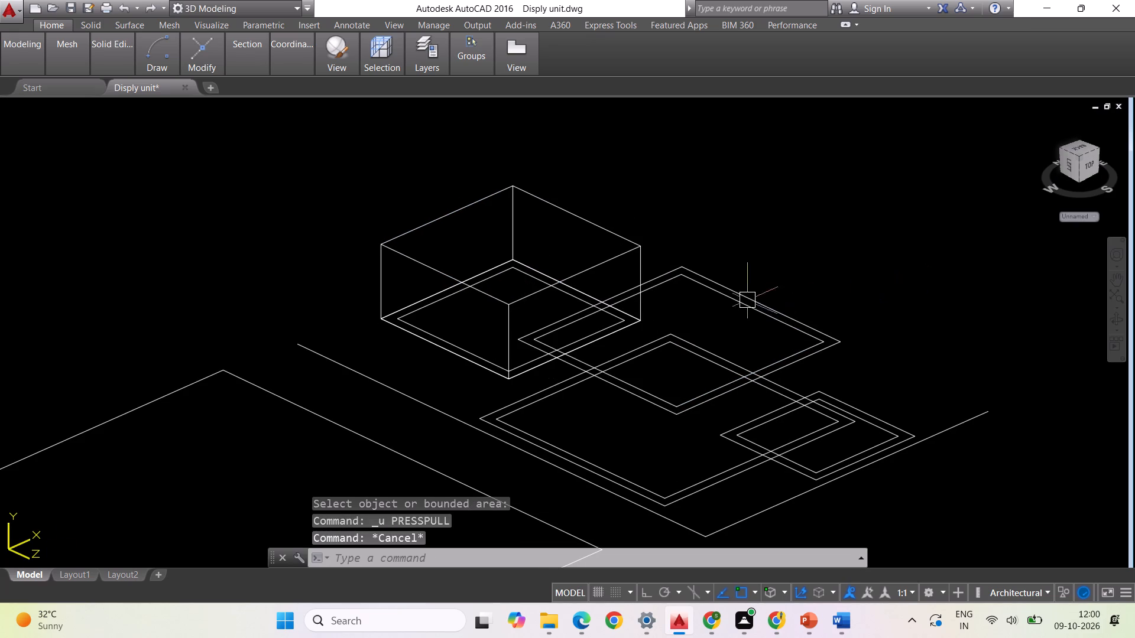
# Presspull the second box's inner square again, up to the top box's upper edge.
pyautogui.write('press')
pyautogui.press('Return')
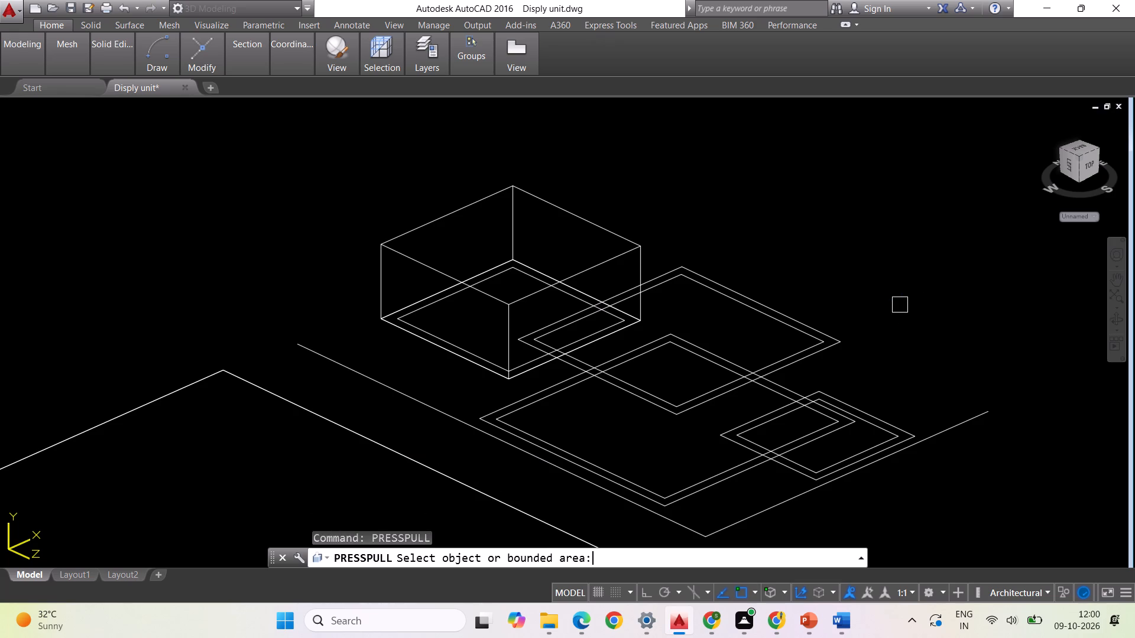
pyautogui.write('0.')
pyautogui.write('5"')
pyautogui.press('Return')
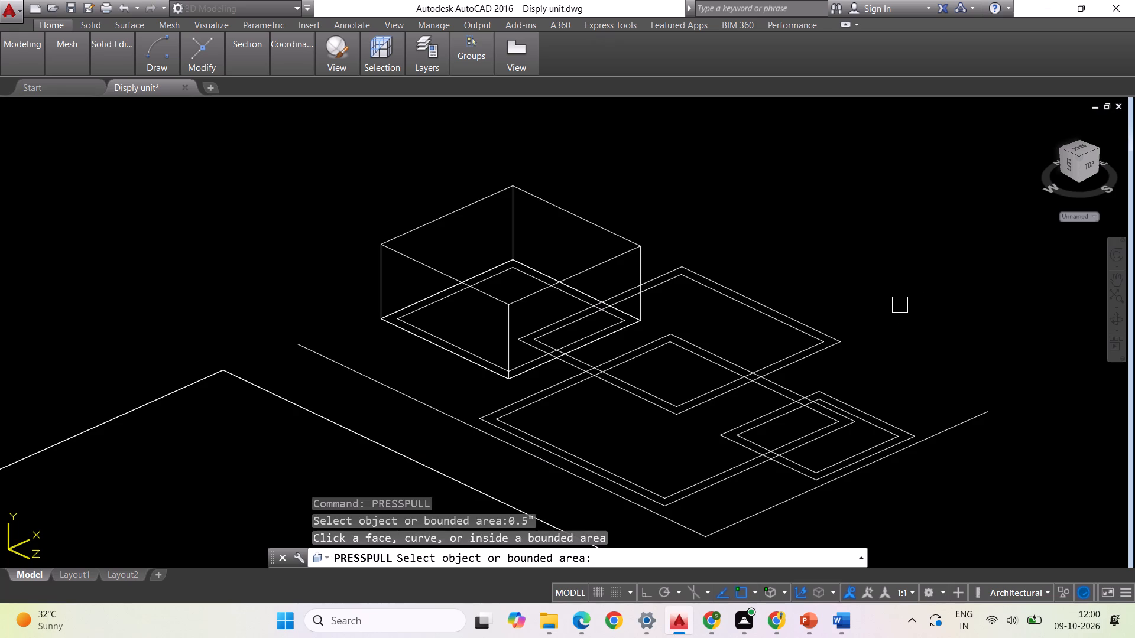
pyautogui.click(637, 380)
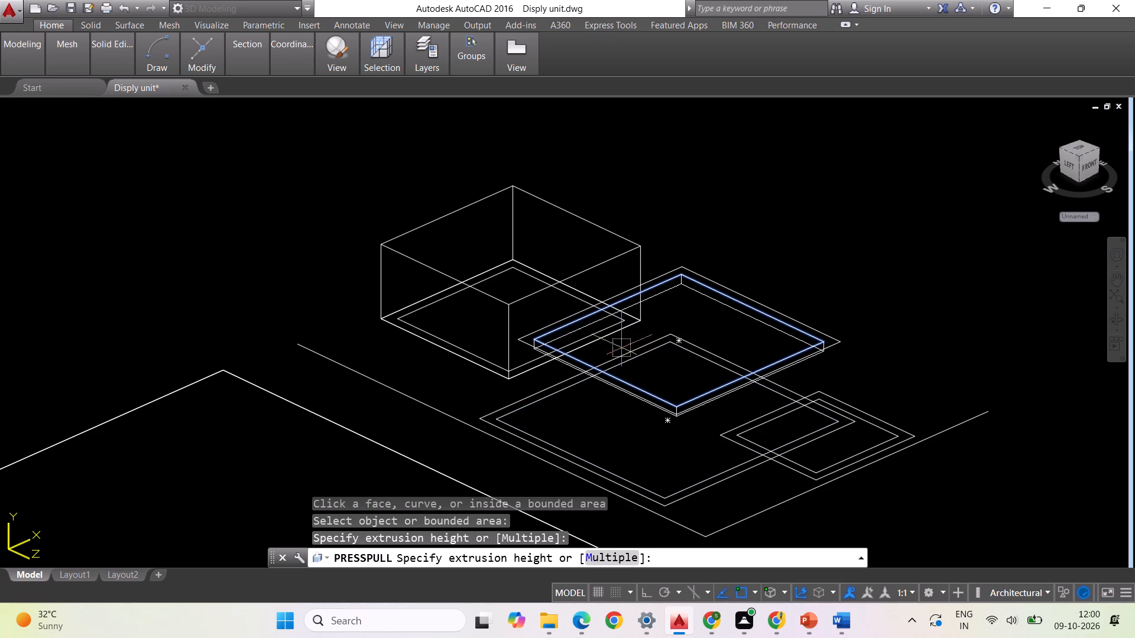
pyautogui.click(507, 306)
pyautogui.press('Escape')
pyautogui.scroll(-2, 590, 252)
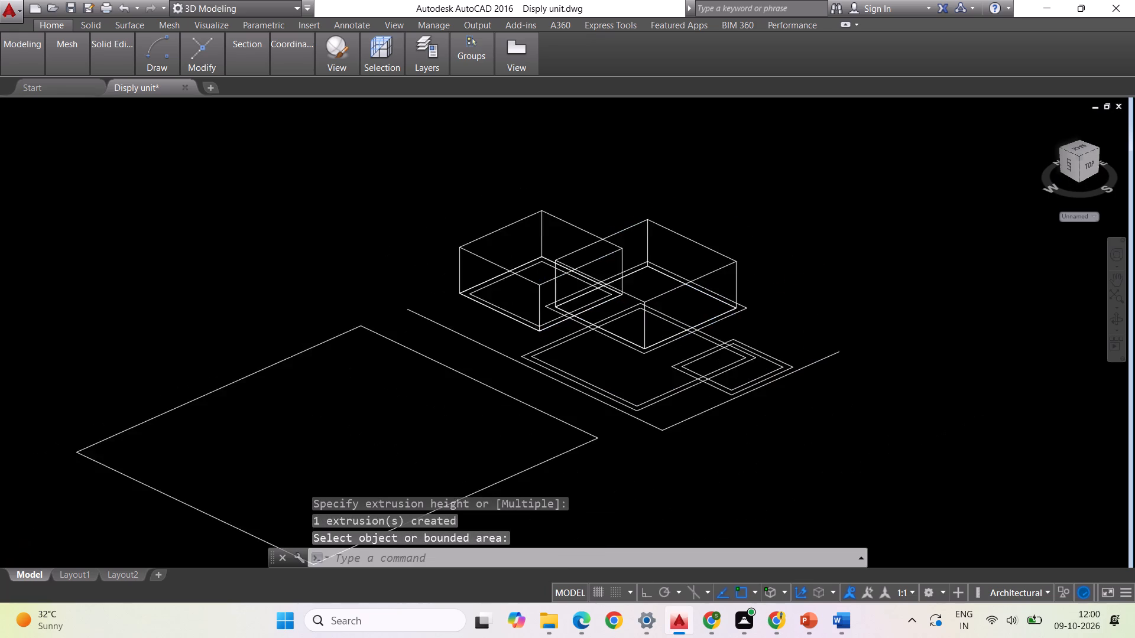
pyautogui.scroll(-1, 590, 252)
pyautogui.scroll(3, 601, 272)
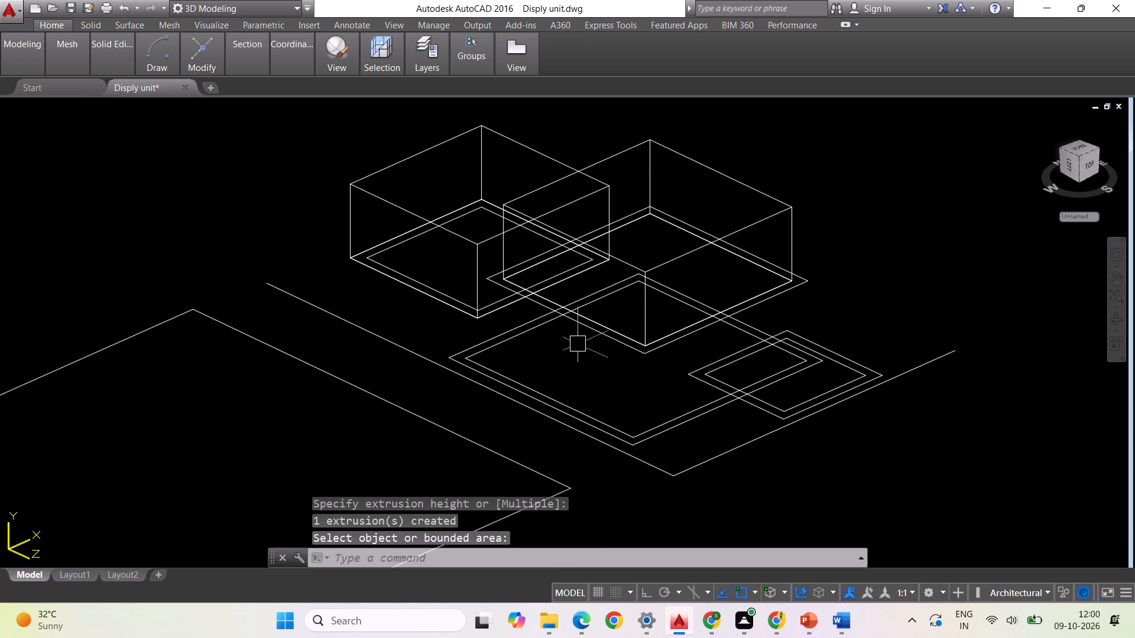
pyautogui.press('Escape')
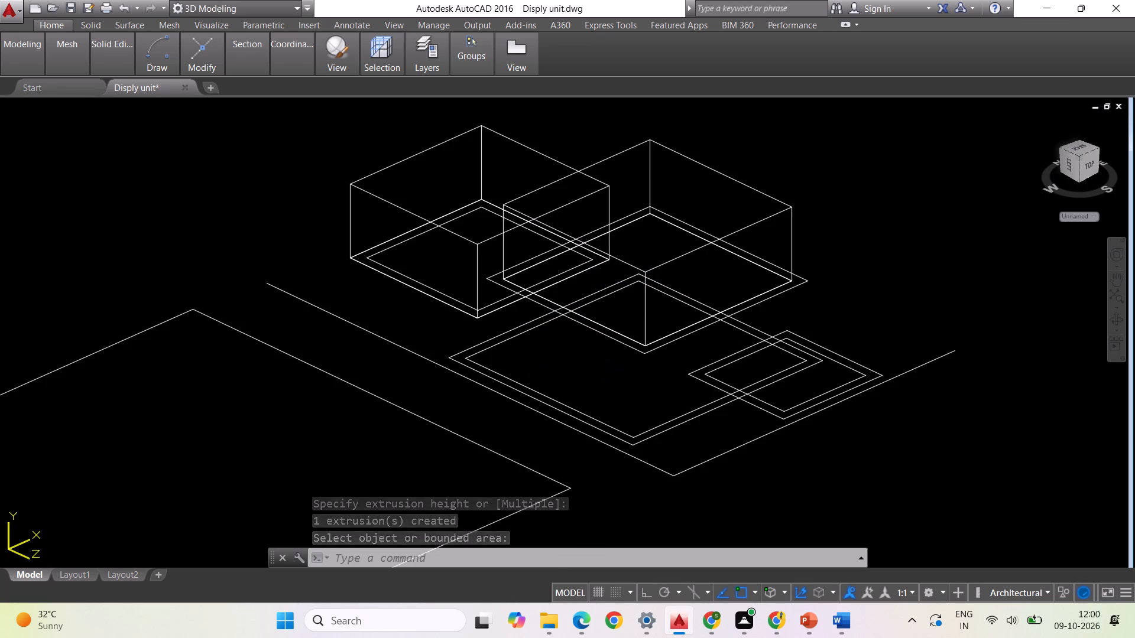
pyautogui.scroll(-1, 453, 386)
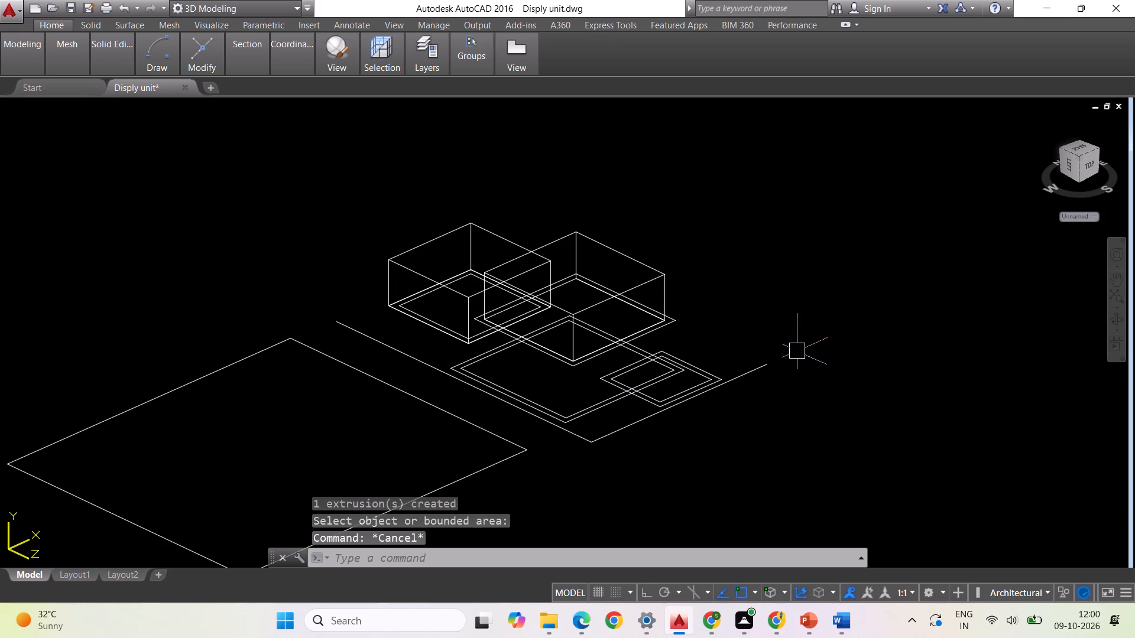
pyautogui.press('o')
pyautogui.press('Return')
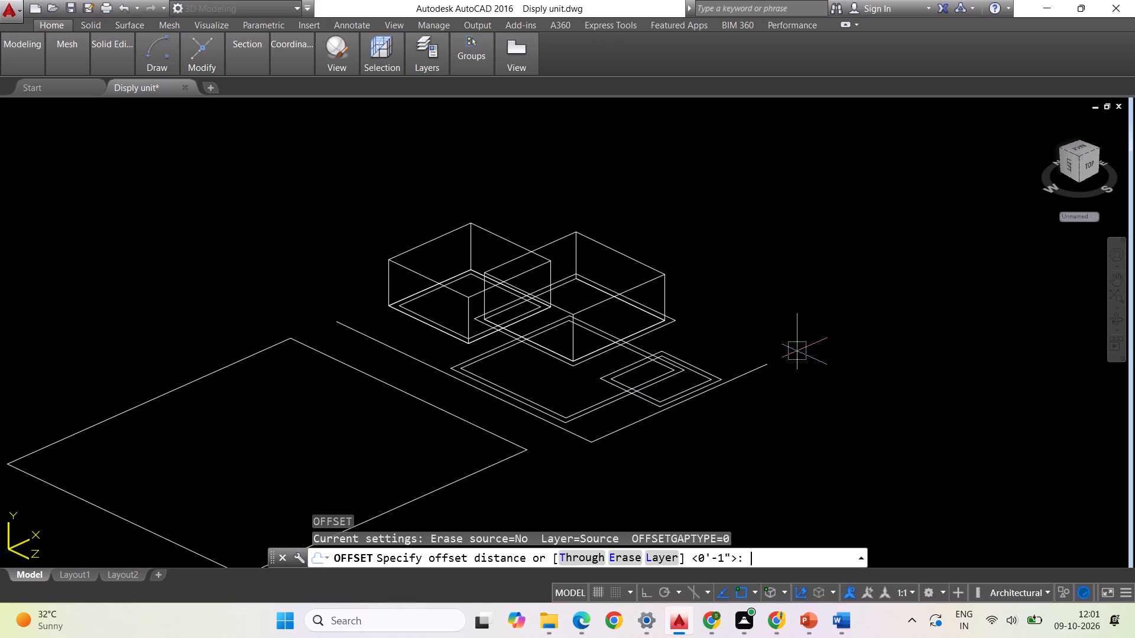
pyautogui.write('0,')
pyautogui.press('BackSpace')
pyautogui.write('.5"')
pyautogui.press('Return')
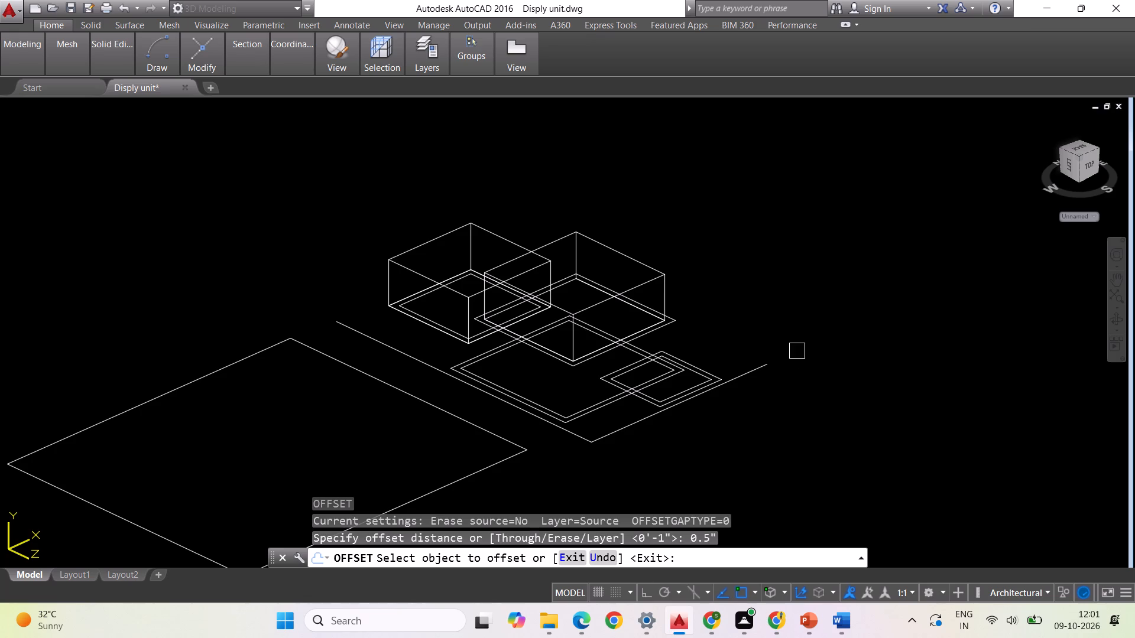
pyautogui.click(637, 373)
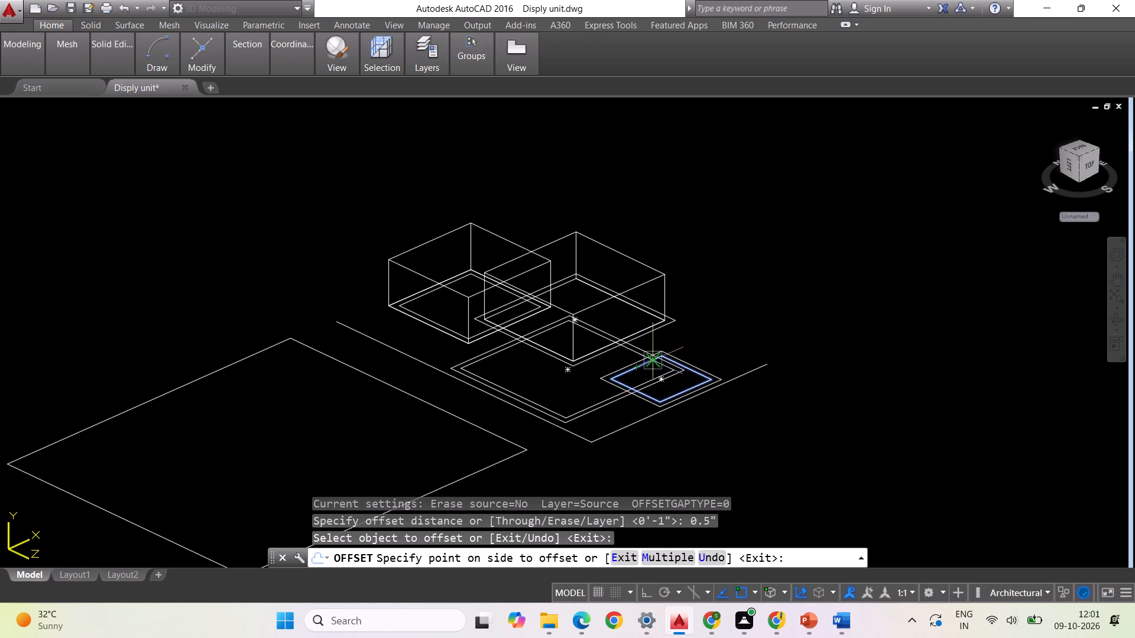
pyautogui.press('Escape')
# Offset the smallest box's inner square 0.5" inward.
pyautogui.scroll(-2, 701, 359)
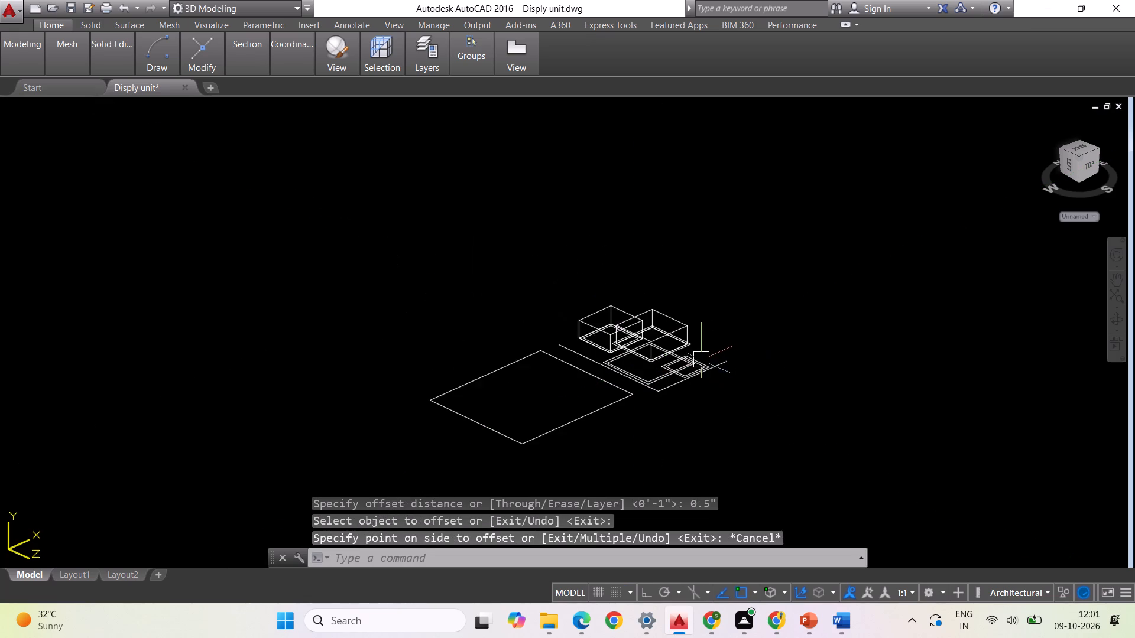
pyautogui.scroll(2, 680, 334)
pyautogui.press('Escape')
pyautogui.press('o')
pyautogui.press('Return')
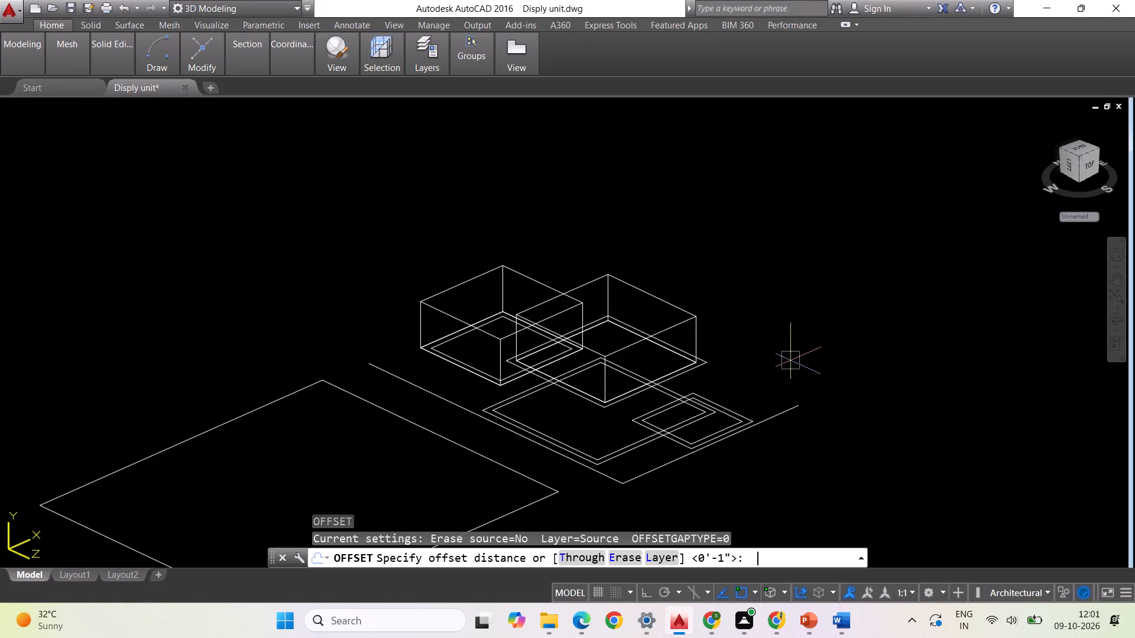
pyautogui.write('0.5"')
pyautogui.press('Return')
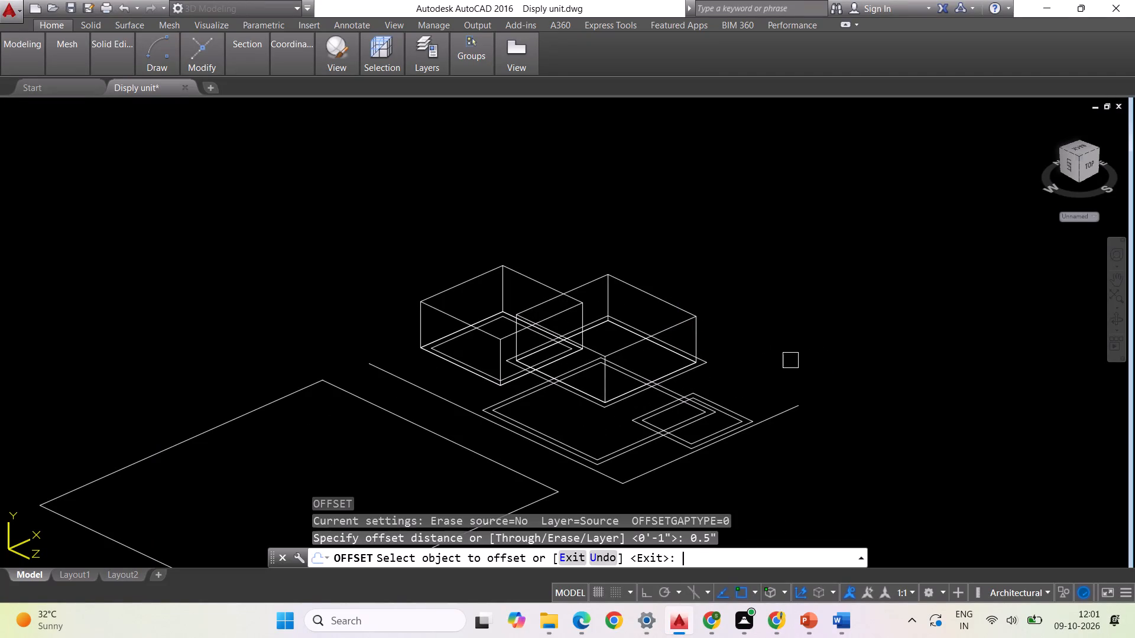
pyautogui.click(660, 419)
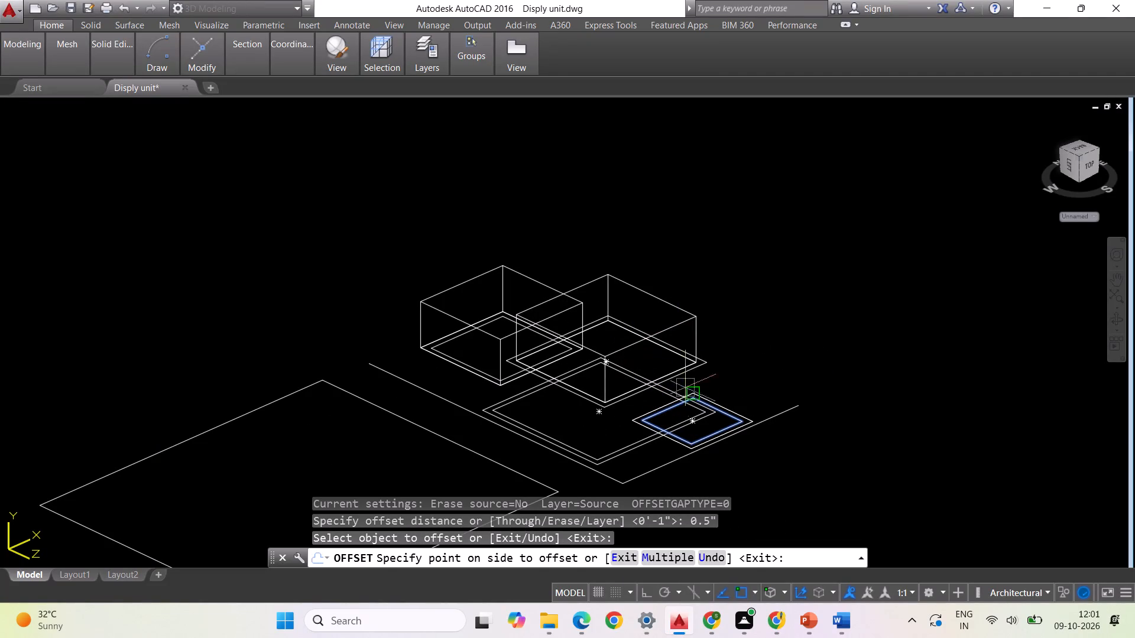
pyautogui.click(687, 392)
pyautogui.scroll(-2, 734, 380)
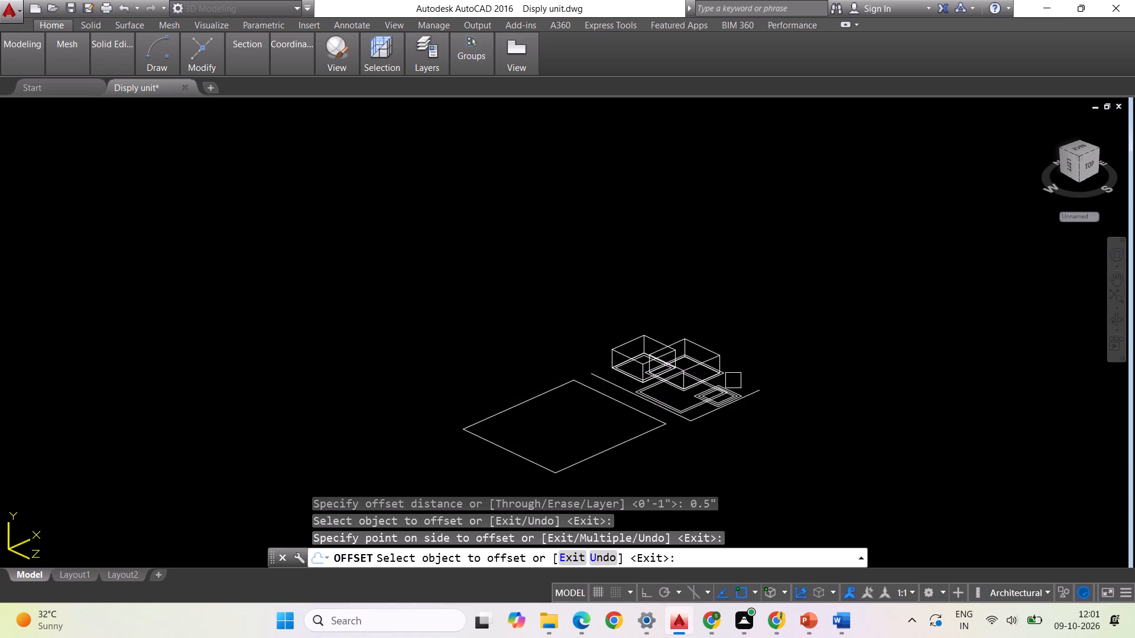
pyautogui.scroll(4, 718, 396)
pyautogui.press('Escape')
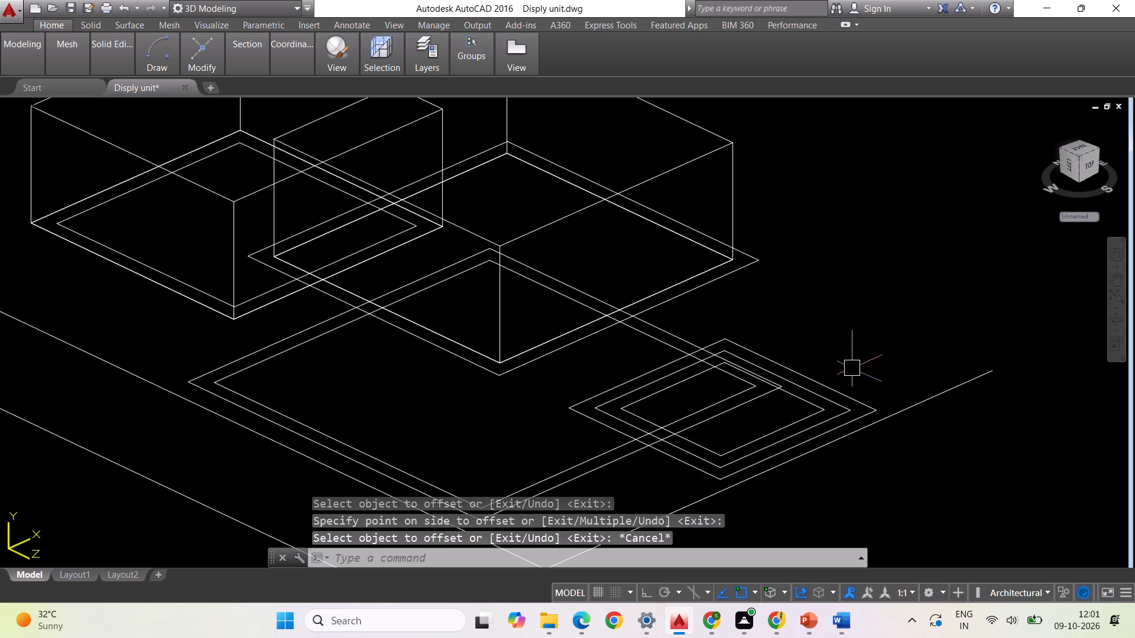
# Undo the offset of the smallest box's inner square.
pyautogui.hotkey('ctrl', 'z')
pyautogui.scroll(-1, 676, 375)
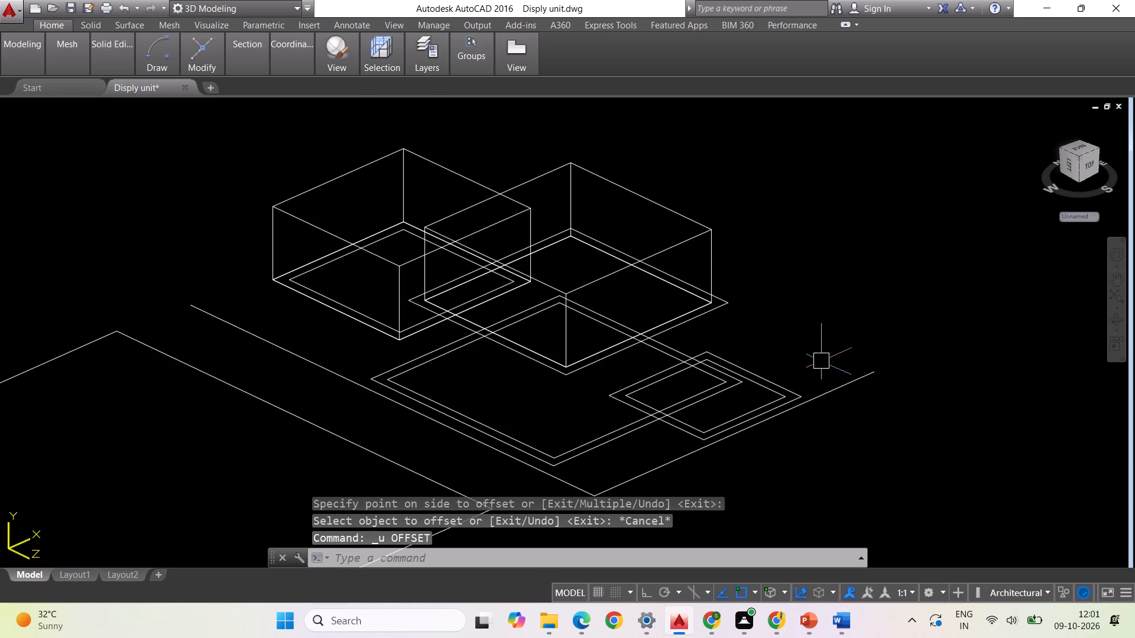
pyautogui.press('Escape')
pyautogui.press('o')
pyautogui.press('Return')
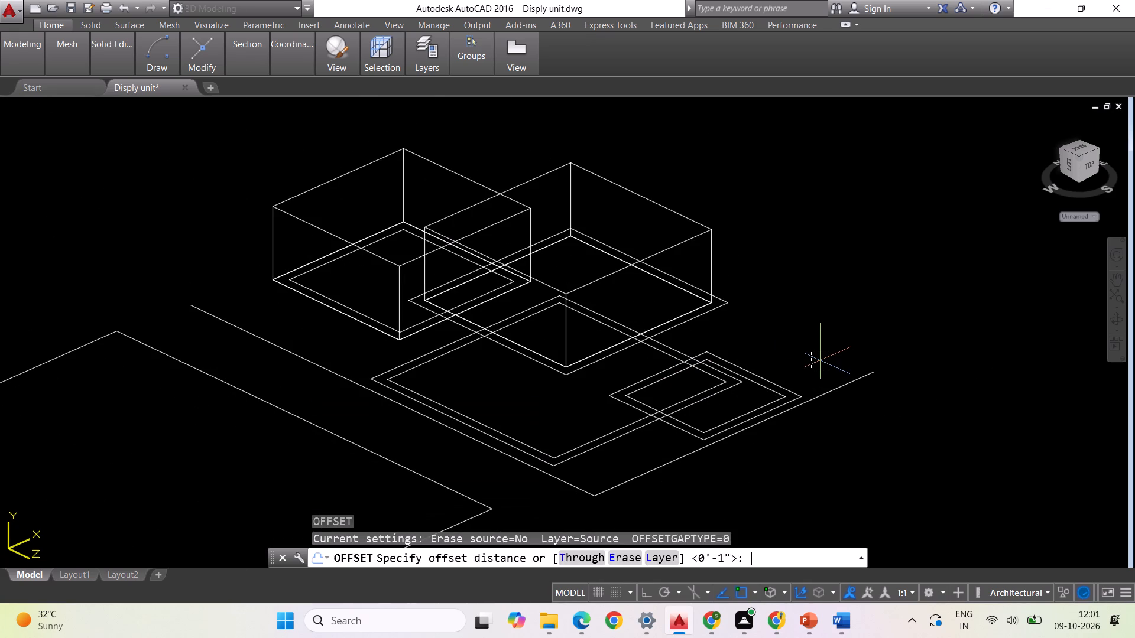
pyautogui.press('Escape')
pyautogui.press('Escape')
# Presspull the smallest box's inner square to the height of the second box's upper edge.
pyautogui.write('press')
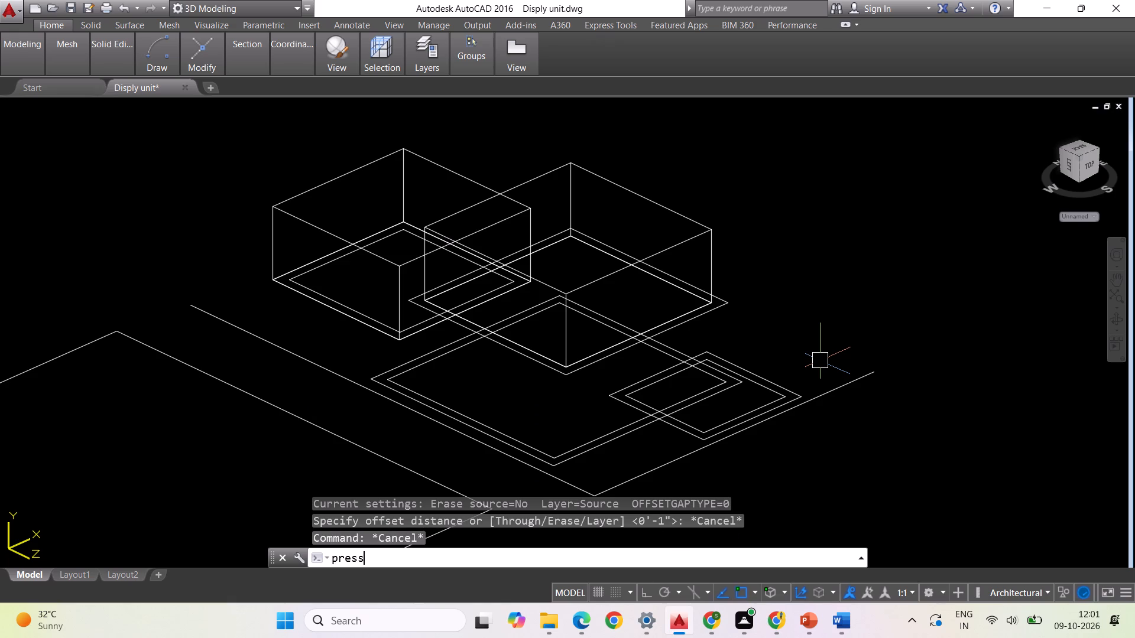
pyautogui.press('Return')
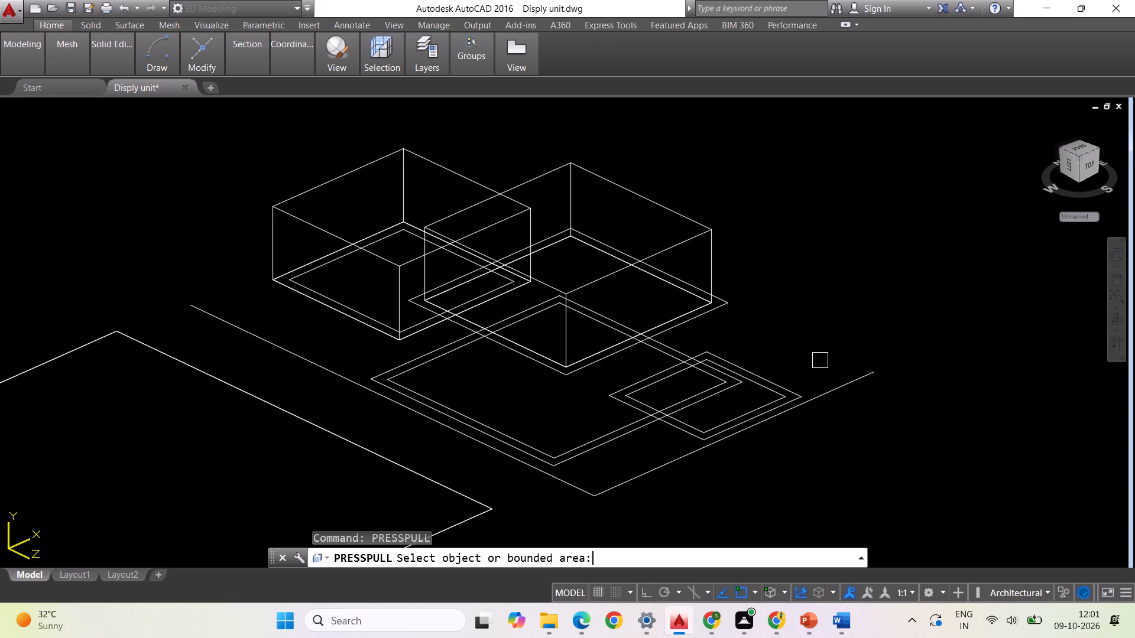
pyautogui.click(673, 379)
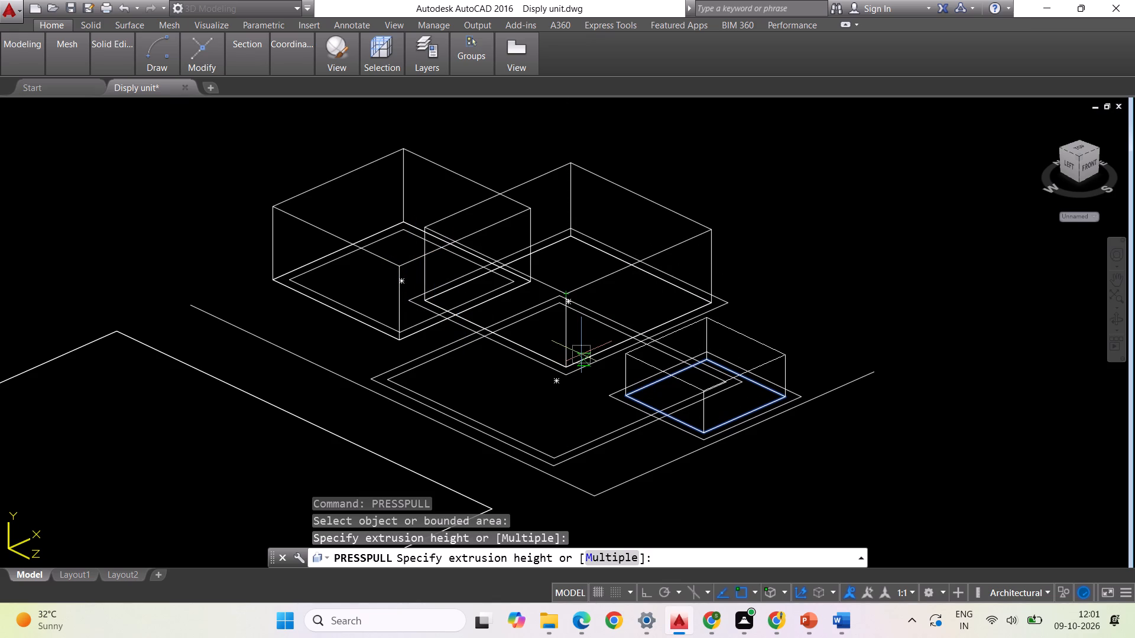
pyautogui.write('o.5"')
pyautogui.press('Return')
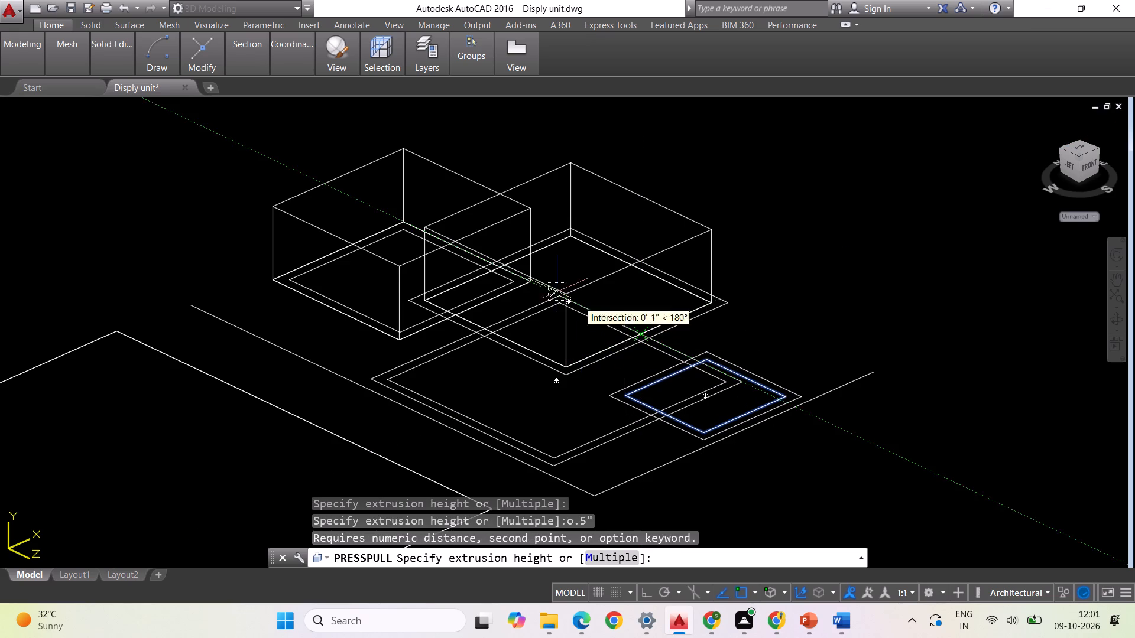
pyautogui.click(442, 220)
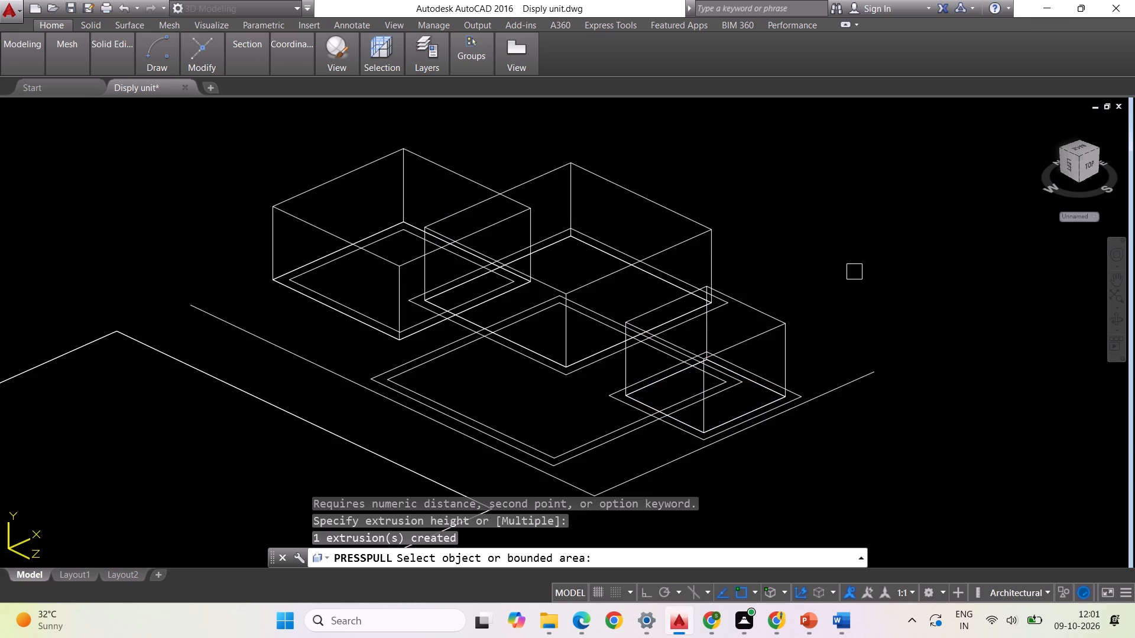
# Orbit around the drawing through a flat view and back to an angled 3D view to examine the three extruded boxes.
pyautogui.scroll(-3, 802, 274)
pyautogui.moveTo(820, 337); pyautogui.dragTo(780, 416, button='middle')
pyautogui.scroll(-1, 820, 350)
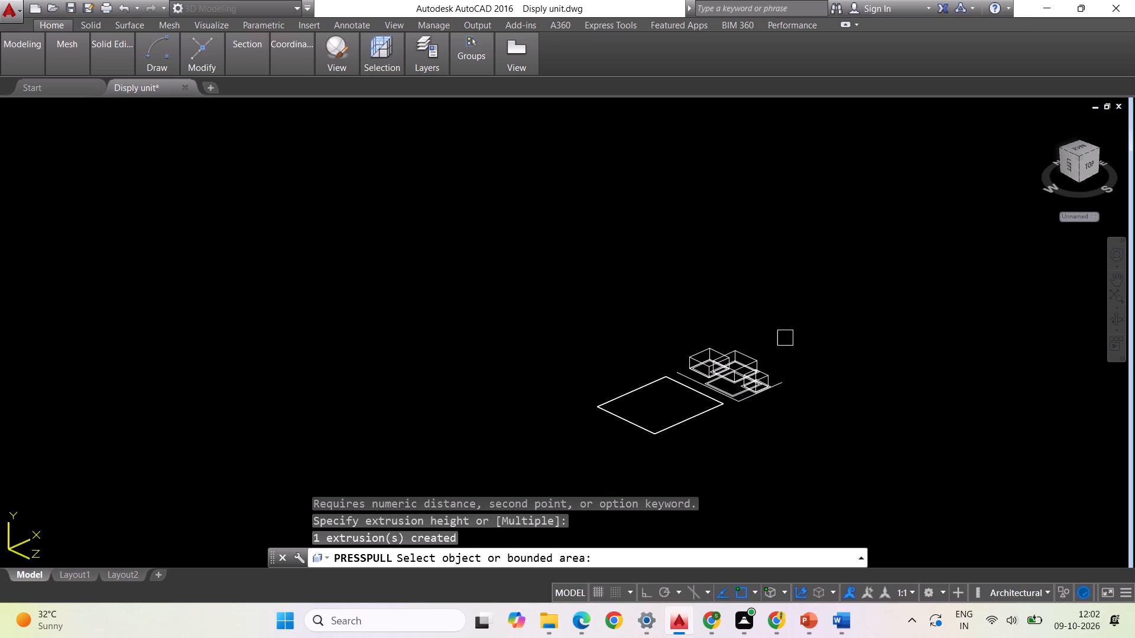
pyautogui.keyDown('shift'); pyautogui.moveTo(790, 314); pyautogui.dragTo(673, 455, button='middle'); pyautogui.keyUp('shift')
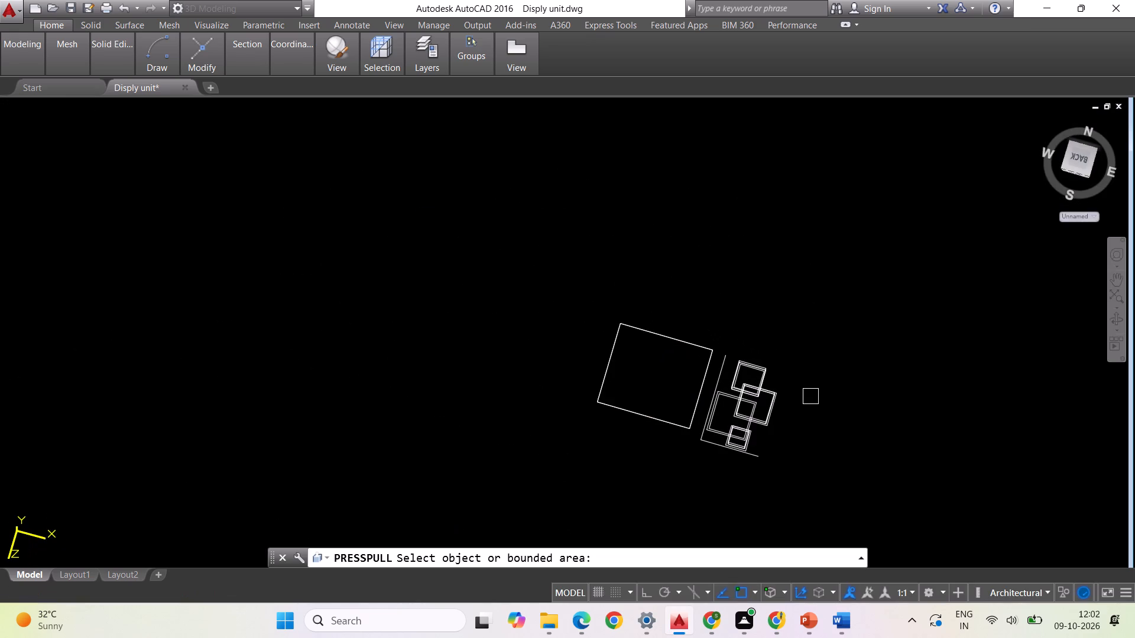
pyautogui.keyDown('shift'); pyautogui.scroll(-1, 648, 448); pyautogui.keyUp('shift')
pyautogui.keyDown('shift'); pyautogui.moveTo(648, 448); pyautogui.dragTo(697, 464, button='middle'); pyautogui.keyUp('shift')
pyautogui.keyDown('shift'); pyautogui.scroll(3, 703, 409); pyautogui.keyUp('shift')
pyautogui.keyDown('shift'); pyautogui.scroll(-1, 828, 307); pyautogui.keyUp('shift')
pyautogui.keyDown('shift'); pyautogui.moveTo(727, 413); pyautogui.dragTo(779, 424, button='middle'); pyautogui.keyUp('shift')
pyautogui.keyDown('shift'); pyautogui.scroll(2, 752, 386); pyautogui.keyUp('shift')
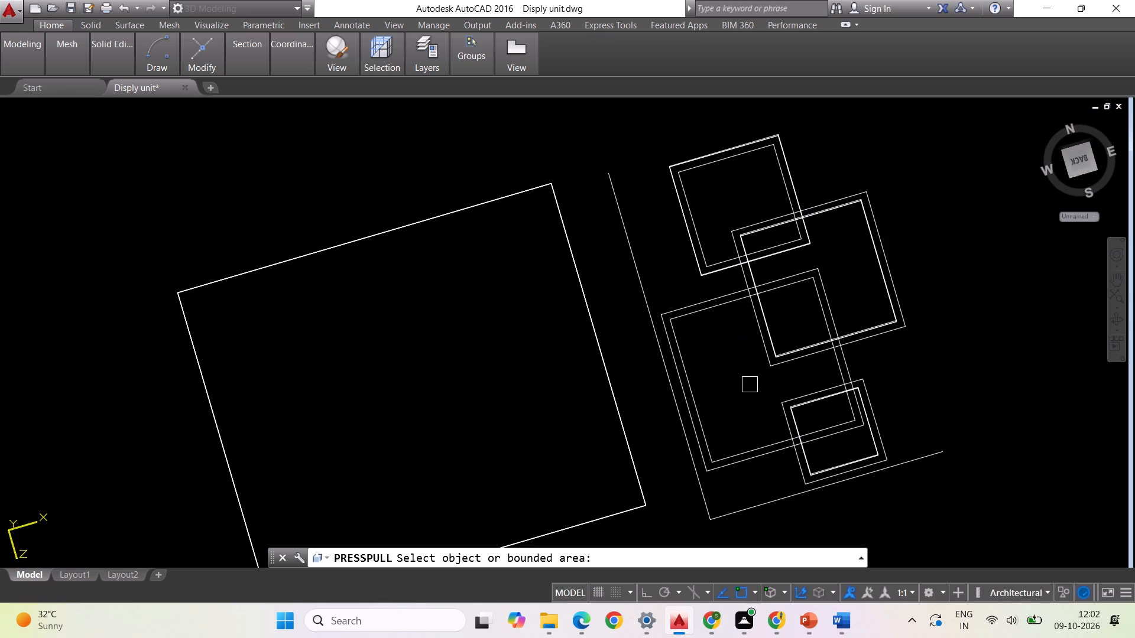
pyautogui.keyDown('shift'); pyautogui.moveTo(731, 400); pyautogui.dragTo(768, 286, button='middle'); pyautogui.keyUp('shift')
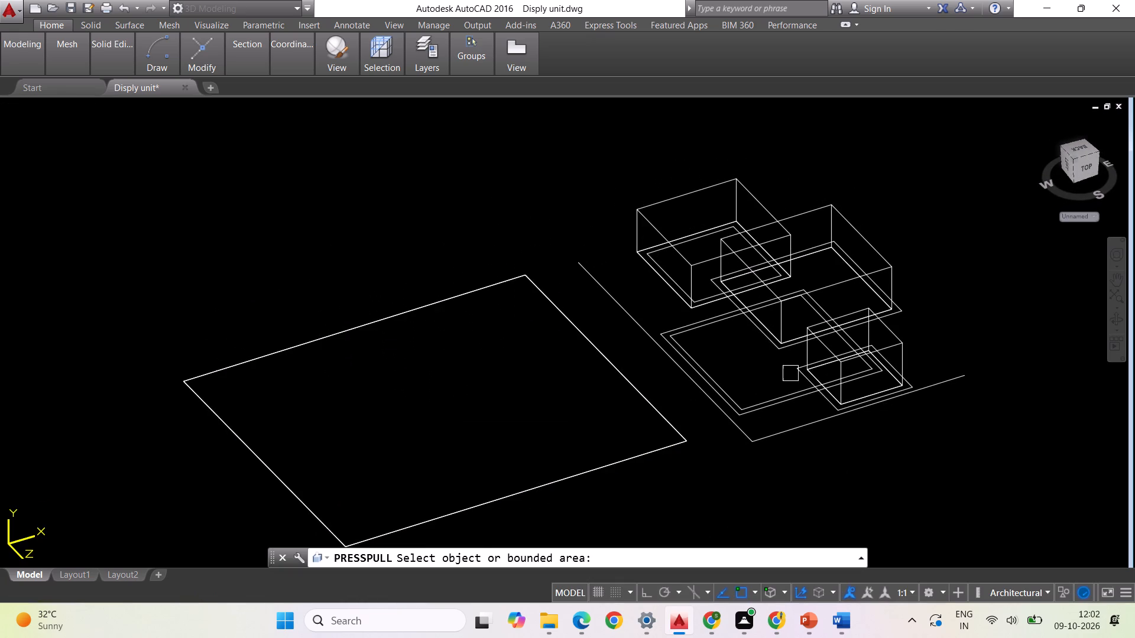
pyautogui.scroll(2, 769, 393)
pyautogui.moveTo(751, 376); pyautogui.dragTo(750, 338, button='middle')
pyautogui.scroll(-2, 692, 375)
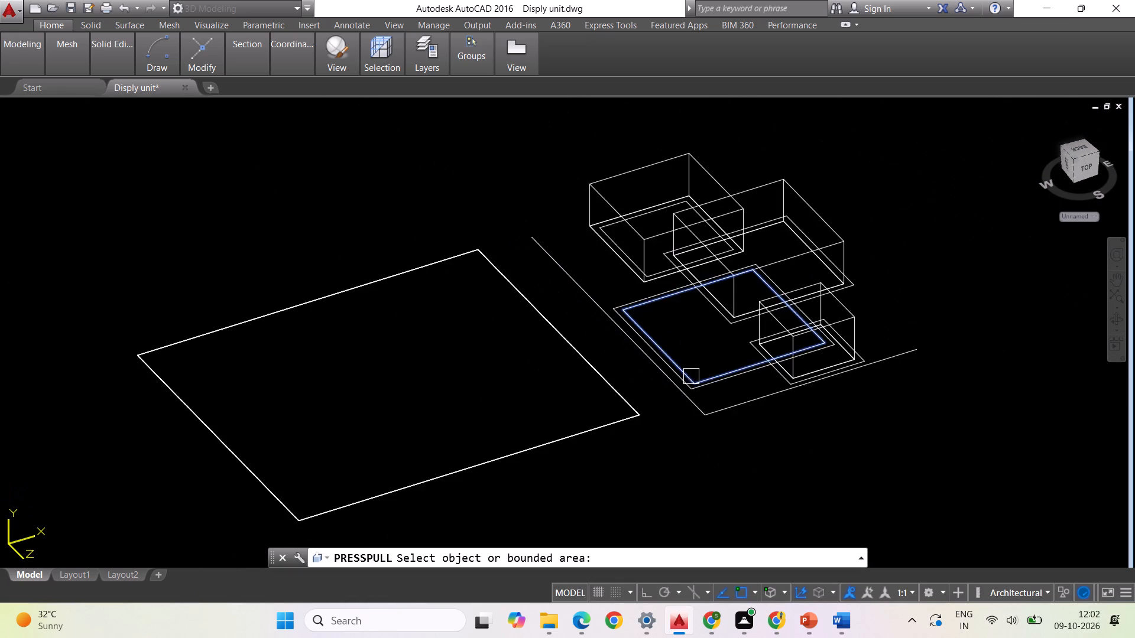
pyautogui.scroll(-2, 690, 379)
pyautogui.scroll(2, 695, 378)
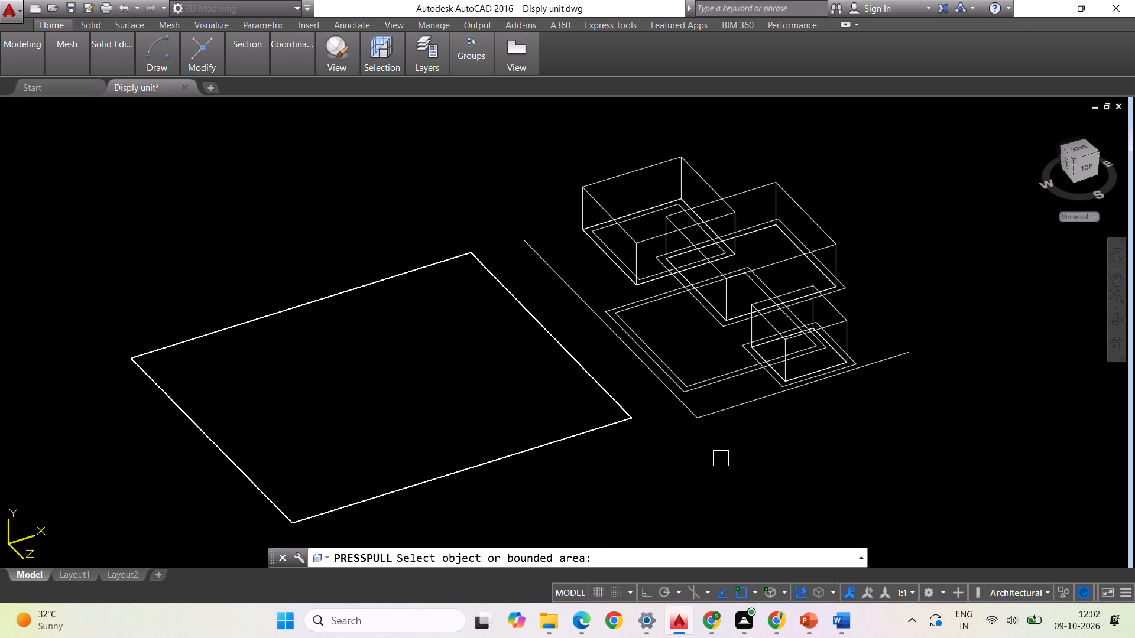
# Presspull the largest box's inner square to the height of the uppermost box's upper corner.
pyautogui.press('Escape')
pyautogui.write('press')
pyautogui.press('Return')
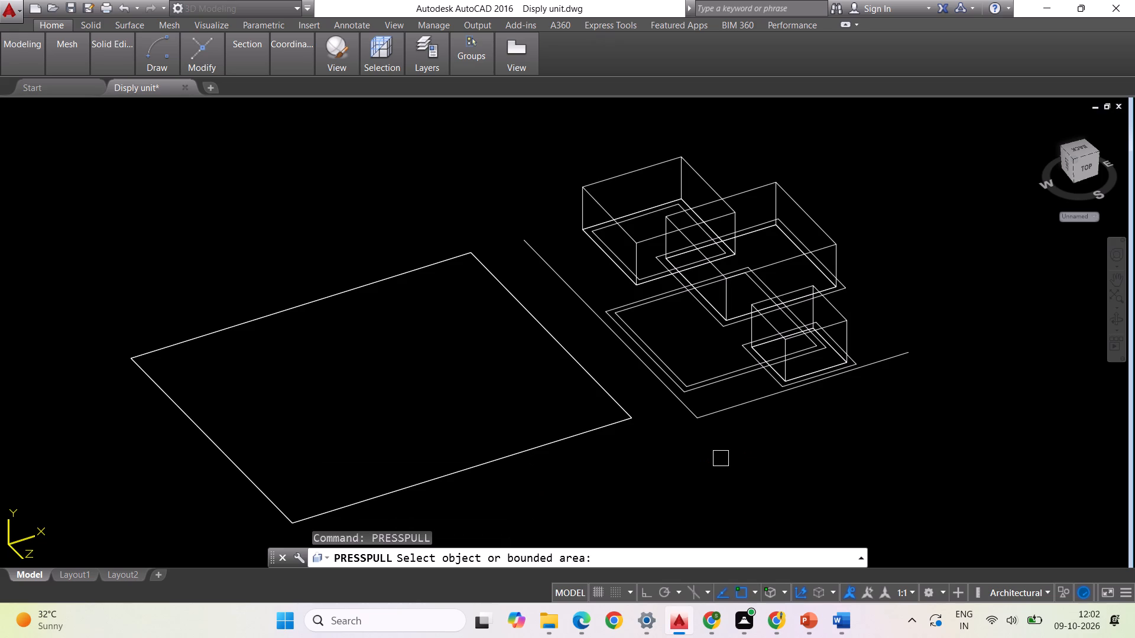
pyautogui.click(679, 367)
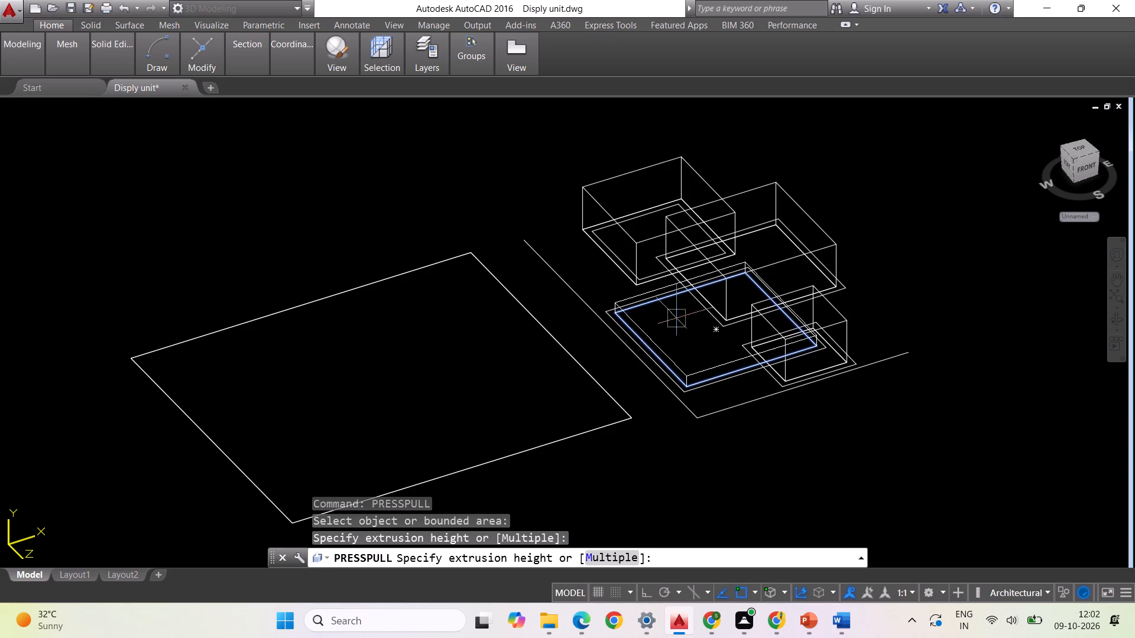
pyautogui.click(642, 241)
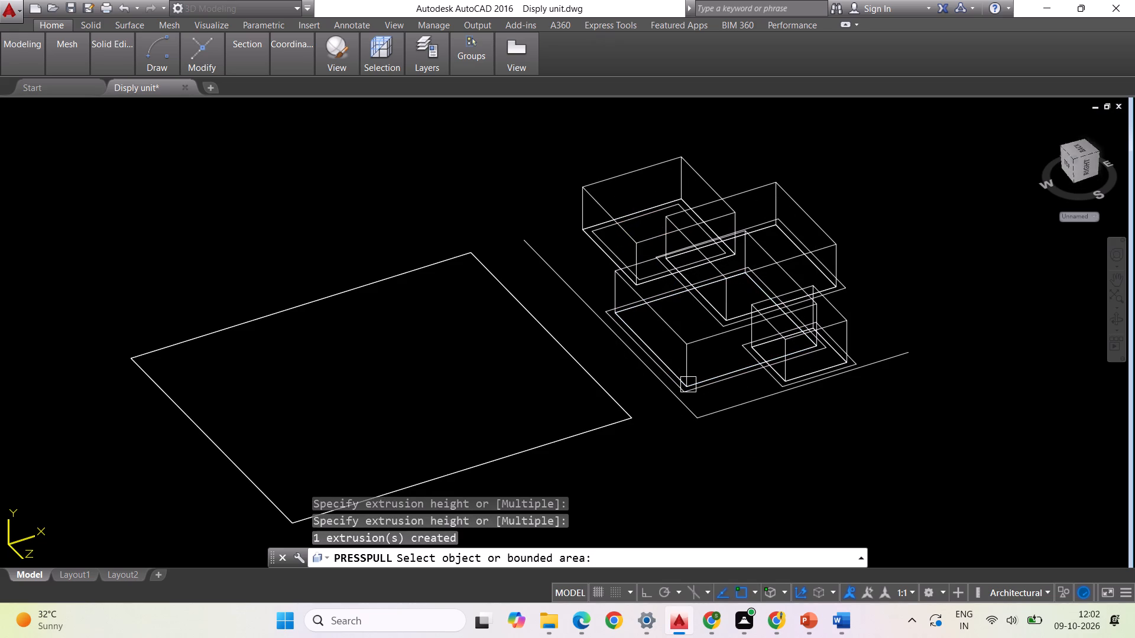
pyautogui.press('Escape')
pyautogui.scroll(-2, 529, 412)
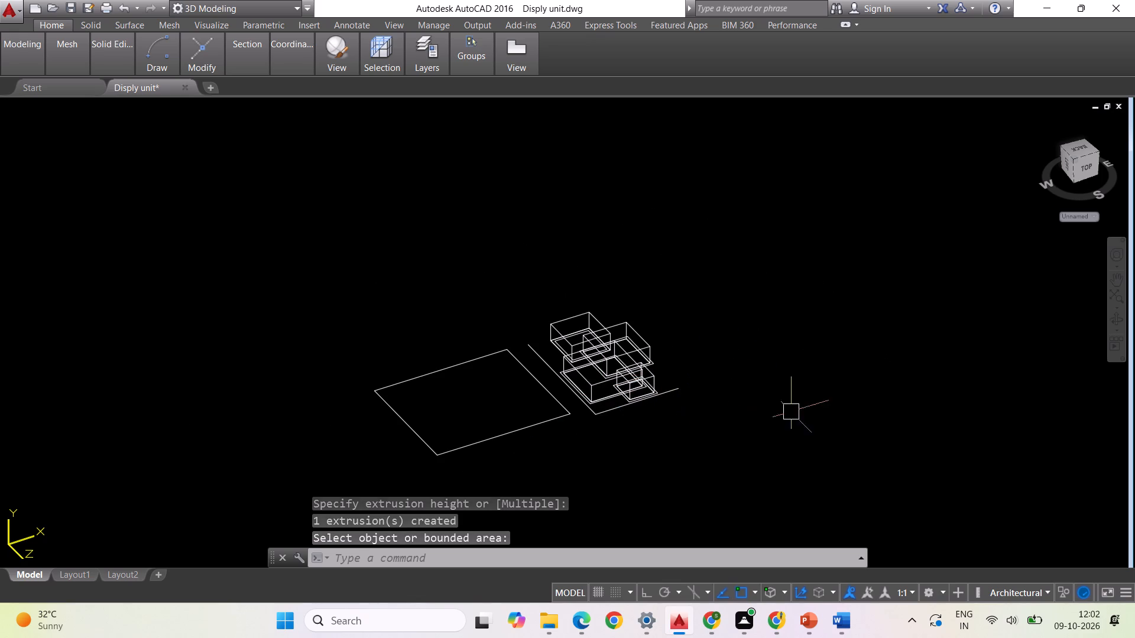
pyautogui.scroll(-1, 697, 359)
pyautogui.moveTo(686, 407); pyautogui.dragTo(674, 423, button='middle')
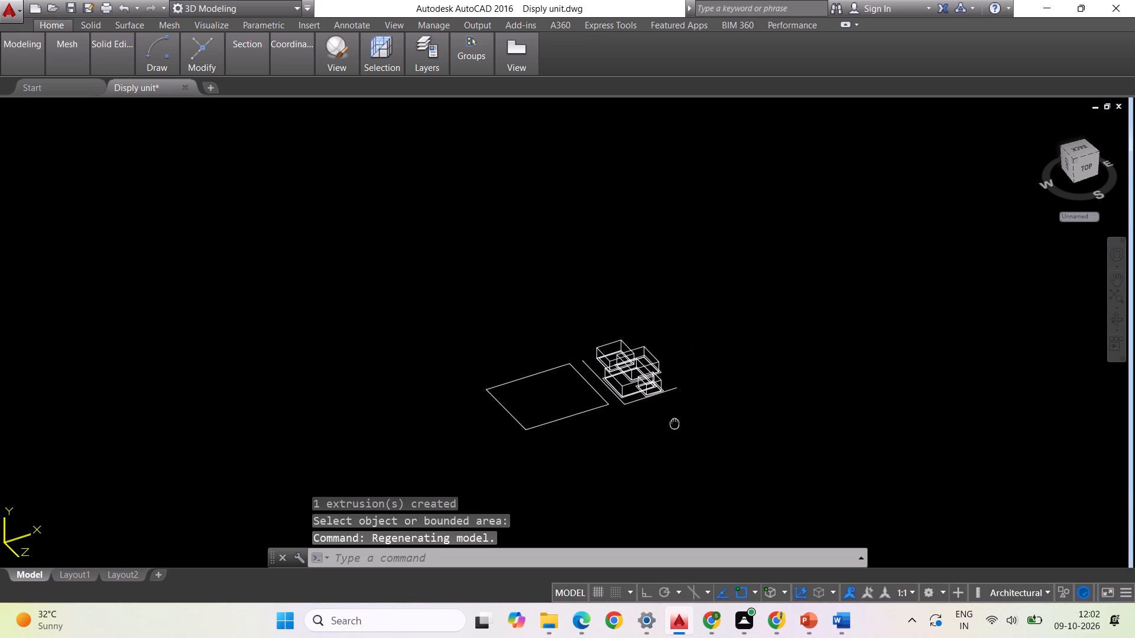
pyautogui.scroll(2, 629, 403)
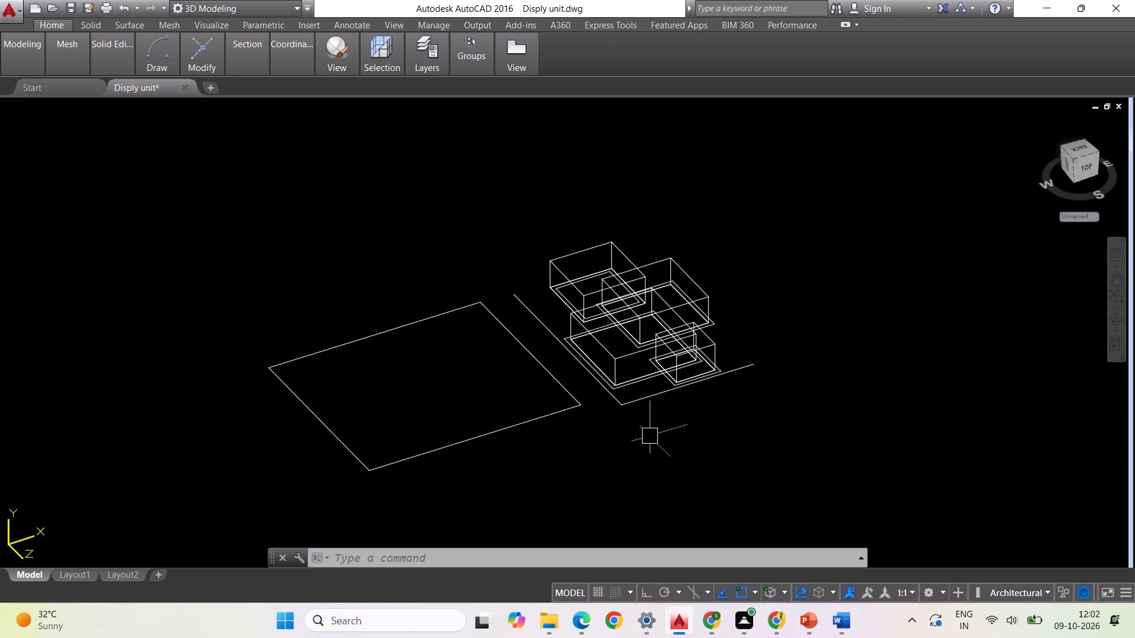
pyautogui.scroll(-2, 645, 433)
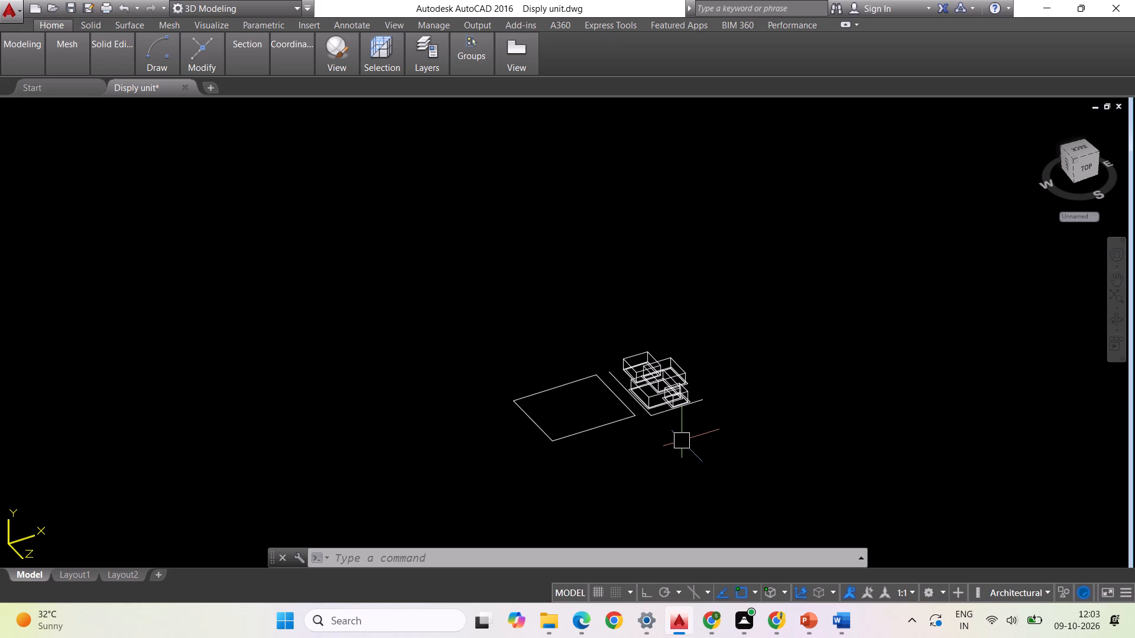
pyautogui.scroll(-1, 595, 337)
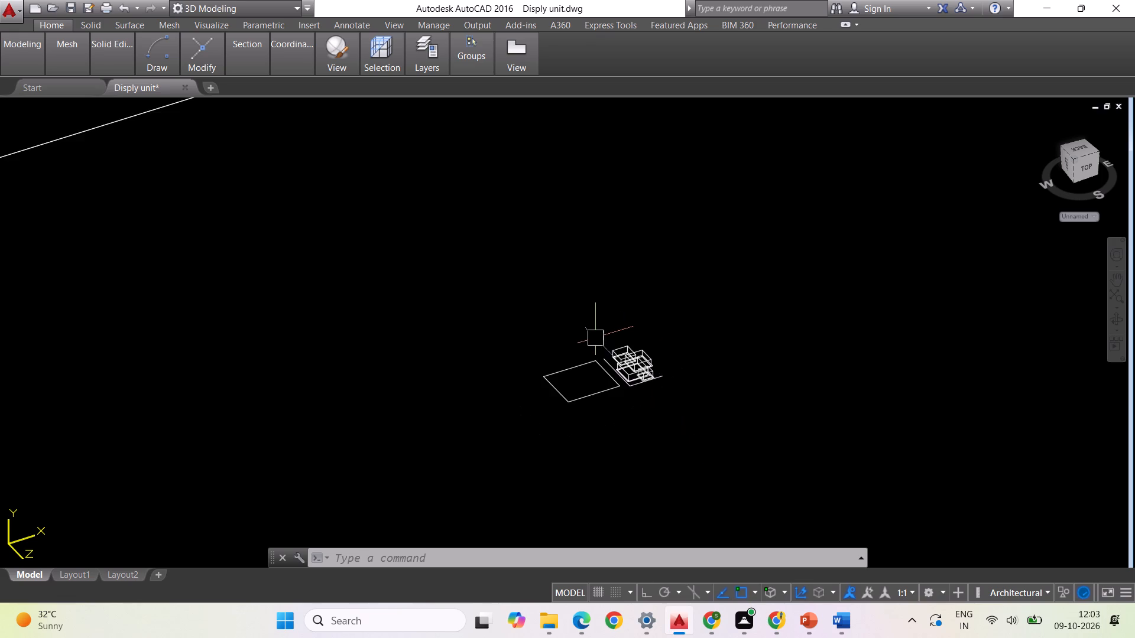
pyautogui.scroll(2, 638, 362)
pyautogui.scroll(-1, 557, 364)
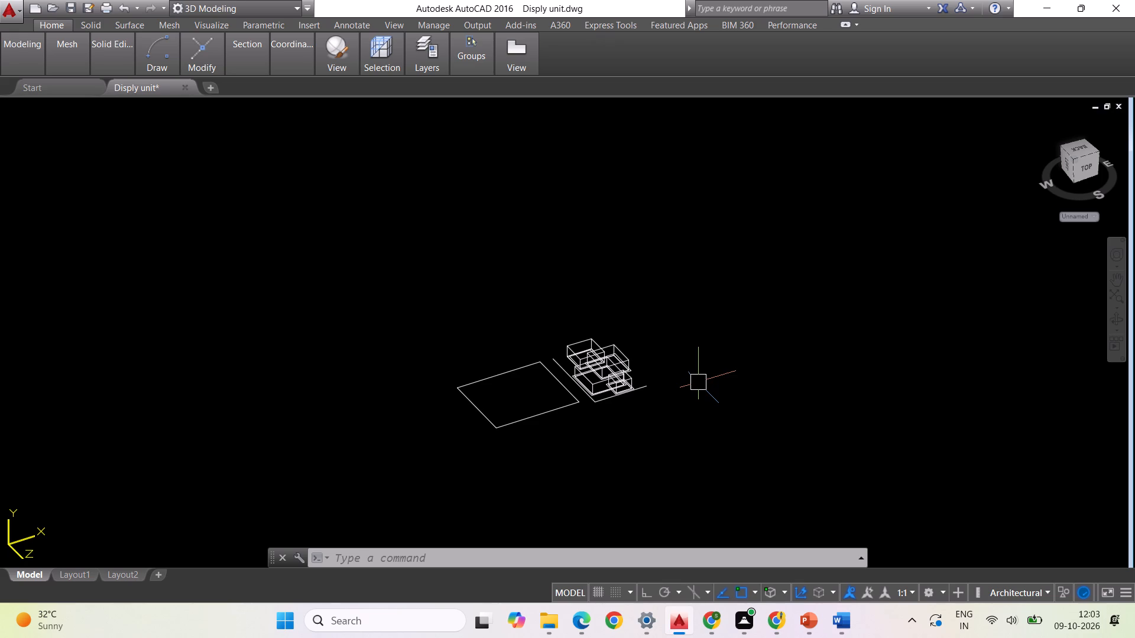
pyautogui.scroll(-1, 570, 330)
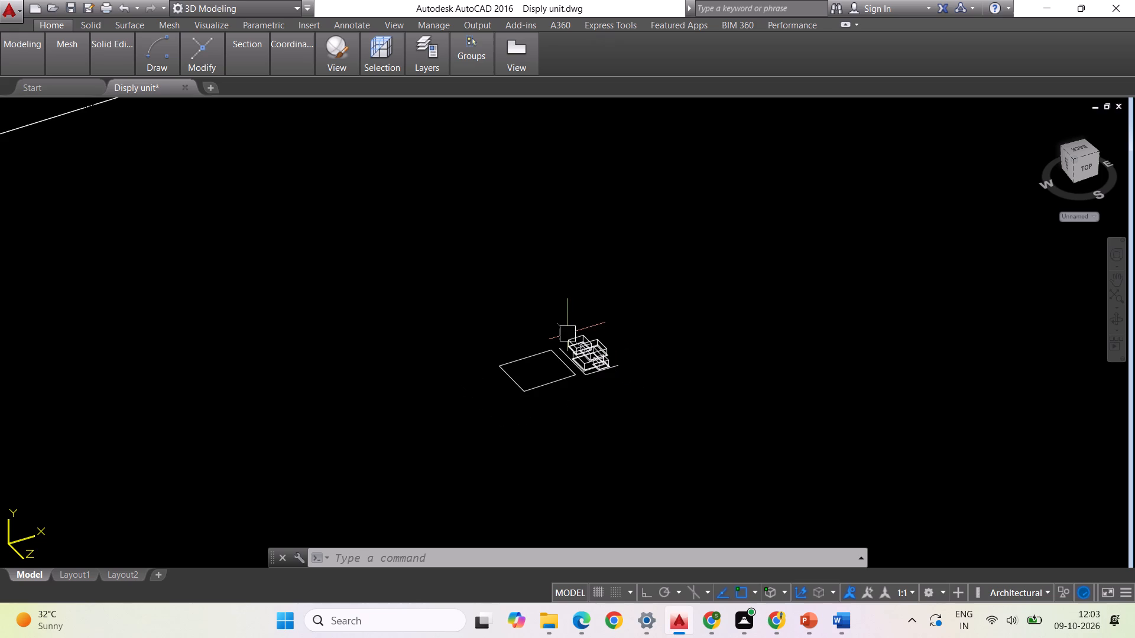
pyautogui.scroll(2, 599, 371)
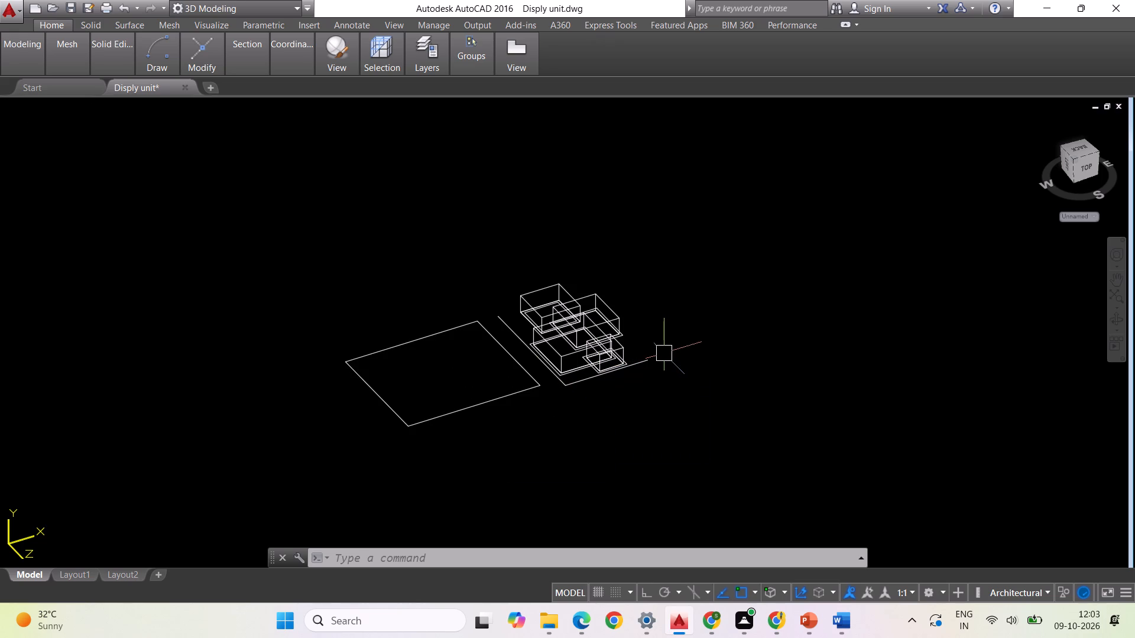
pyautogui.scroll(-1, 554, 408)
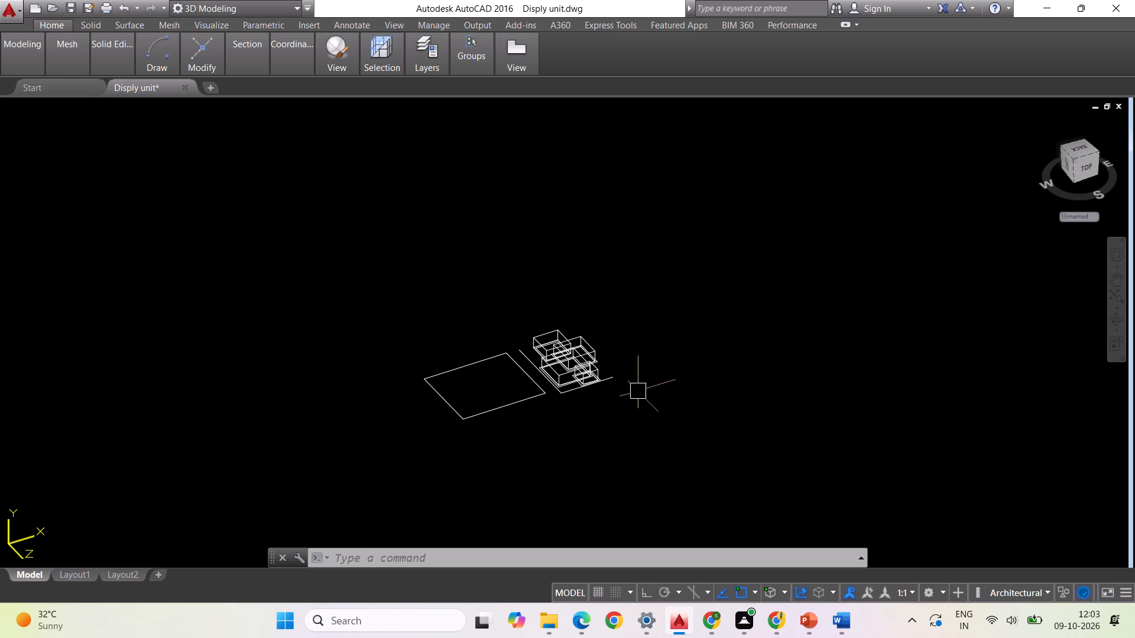
# Orbit the model from the angled 3D view to a nearly flat view to examine the four extruded boxes beside the reference image.
pyautogui.keyDown('shift'); pyautogui.moveTo(638, 391); pyautogui.dragTo(589, 463, button='middle'); pyautogui.keyUp('shift')
pyautogui.keyDown('shift'); pyautogui.scroll(2, 572, 399); pyautogui.keyUp('shift')
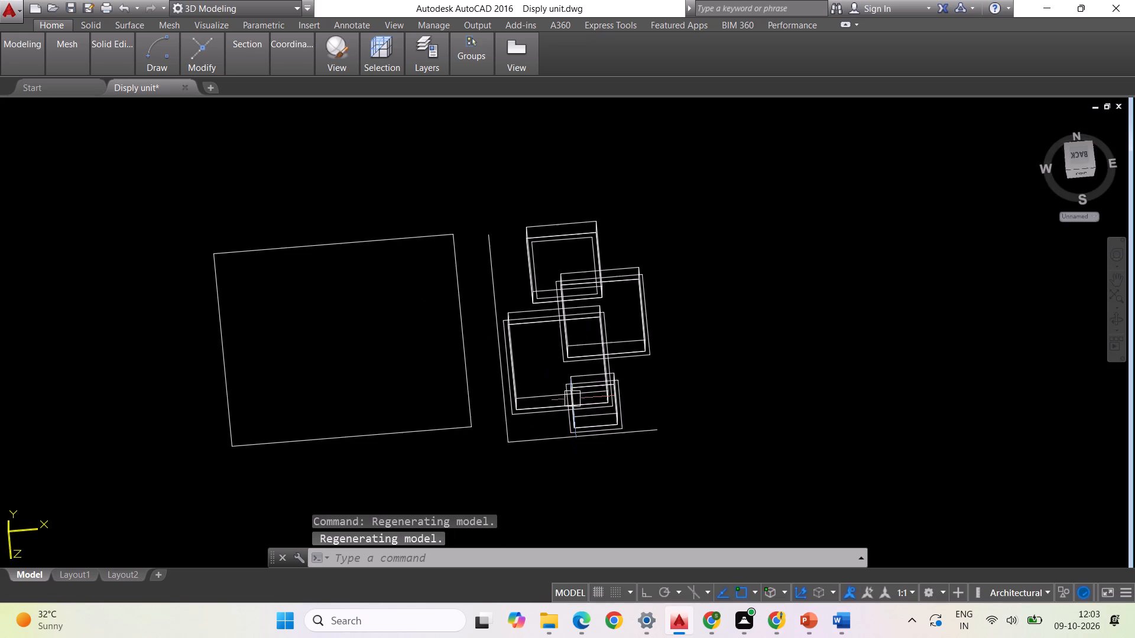
pyautogui.keyDown('shift'); pyautogui.moveTo(736, 375); pyautogui.dragTo(729, 445, button='middle'); pyautogui.keyUp('shift')
pyautogui.keyDown('shift'); pyautogui.scroll(-1, 736, 375); pyautogui.keyUp('shift')
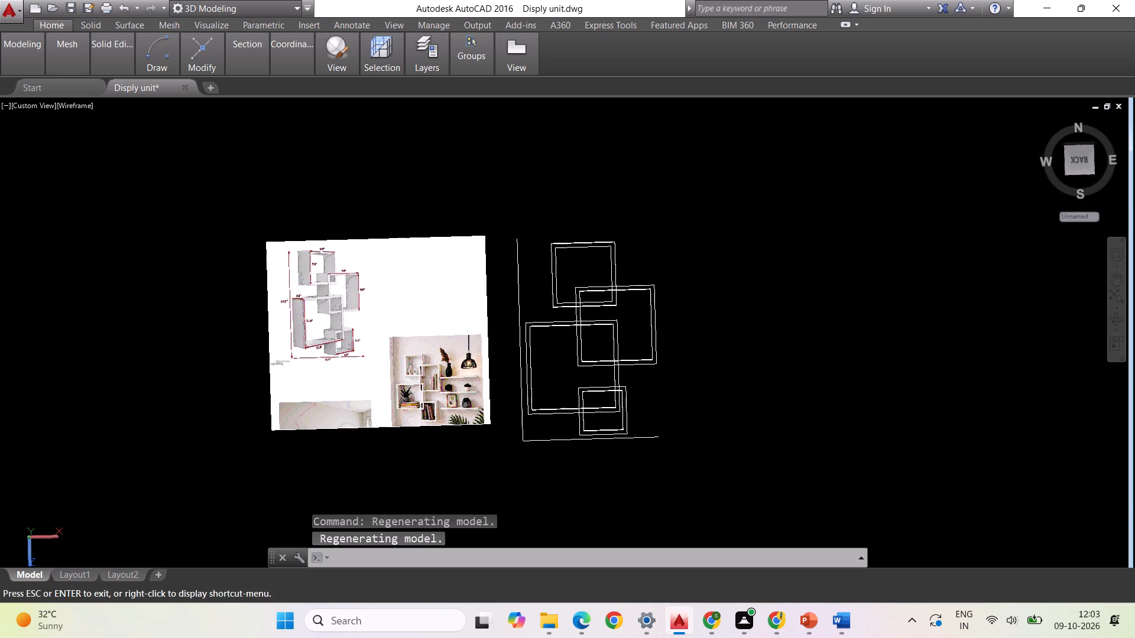
pyautogui.keyDown('shift'); pyautogui.moveTo(729, 445); pyautogui.dragTo(727, 448, button='middle'); pyautogui.keyUp('shift')
pyautogui.keyDown('shift'); pyautogui.moveTo(750, 384); pyautogui.dragTo(753, 377, button='middle'); pyautogui.keyUp('shift')
pyautogui.keyDown('shift'); pyautogui.middleClick(753, 377); pyautogui.keyUp('shift')
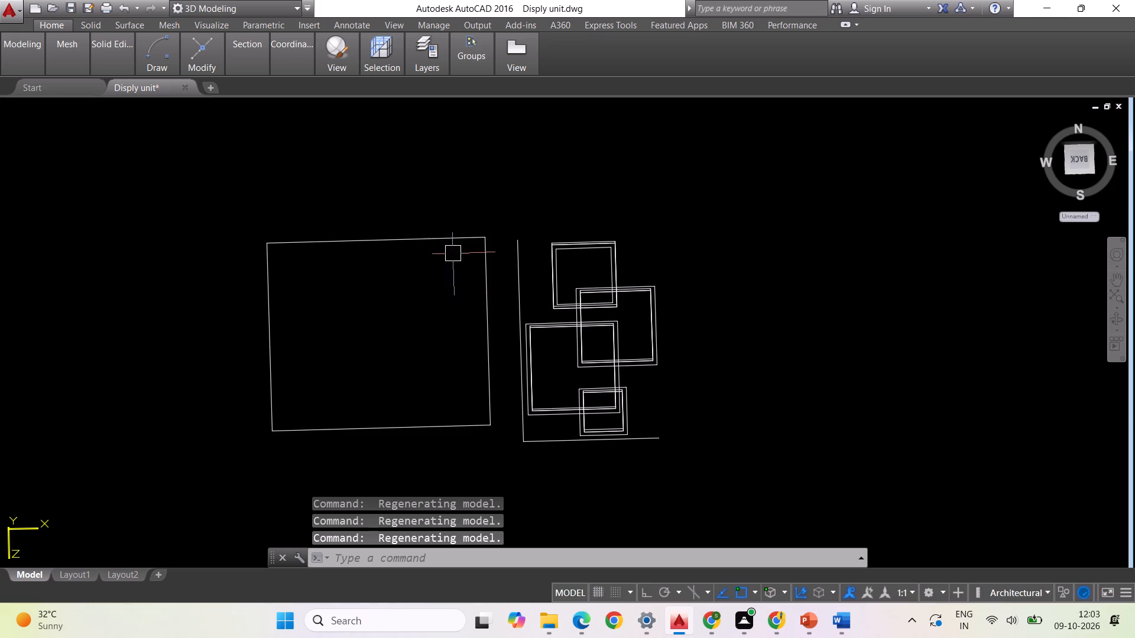
pyautogui.keyDown('shift'); pyautogui.click(439, 240); pyautogui.keyUp('shift')
pyautogui.press('Escape')
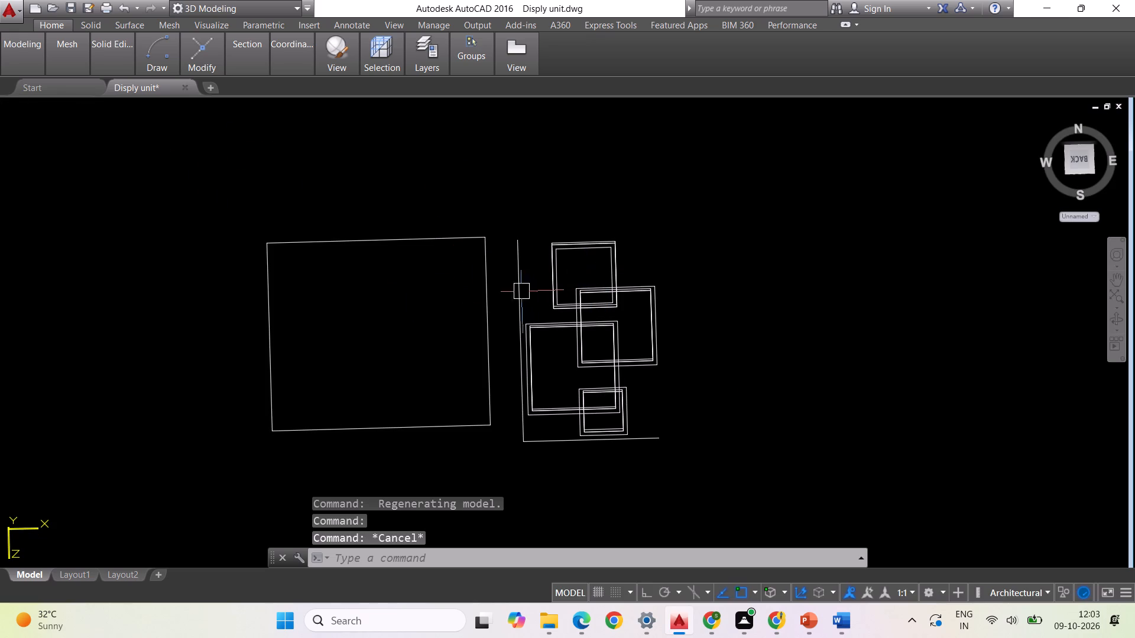
pyautogui.keyDown('shift'); pyautogui.scroll(-1, 330, 200); pyautogui.keyUp('shift')
pyautogui.keyDown('shift'); pyautogui.middleClick(330, 200); pyautogui.keyUp('shift')
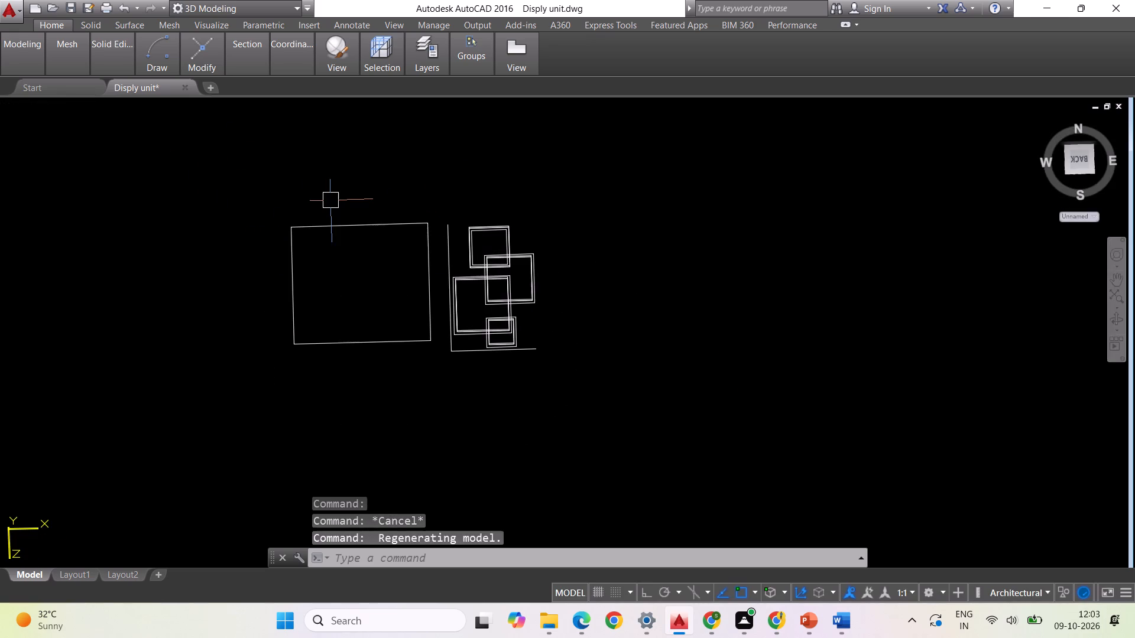
pyautogui.keyDown('shift'); pyautogui.moveTo(330, 200); pyautogui.dragTo(345, 275, button='middle'); pyautogui.keyUp('shift')
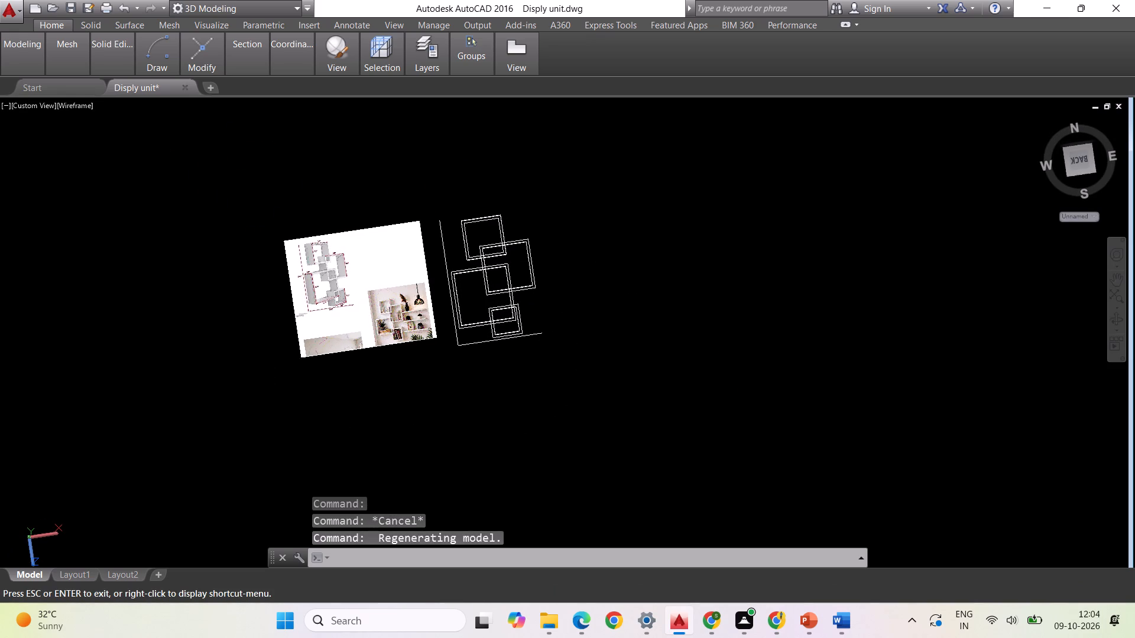
pyautogui.keyDown('shift'); pyautogui.moveTo(345, 275); pyautogui.dragTo(345, 278, button='middle'); pyautogui.keyUp('shift')
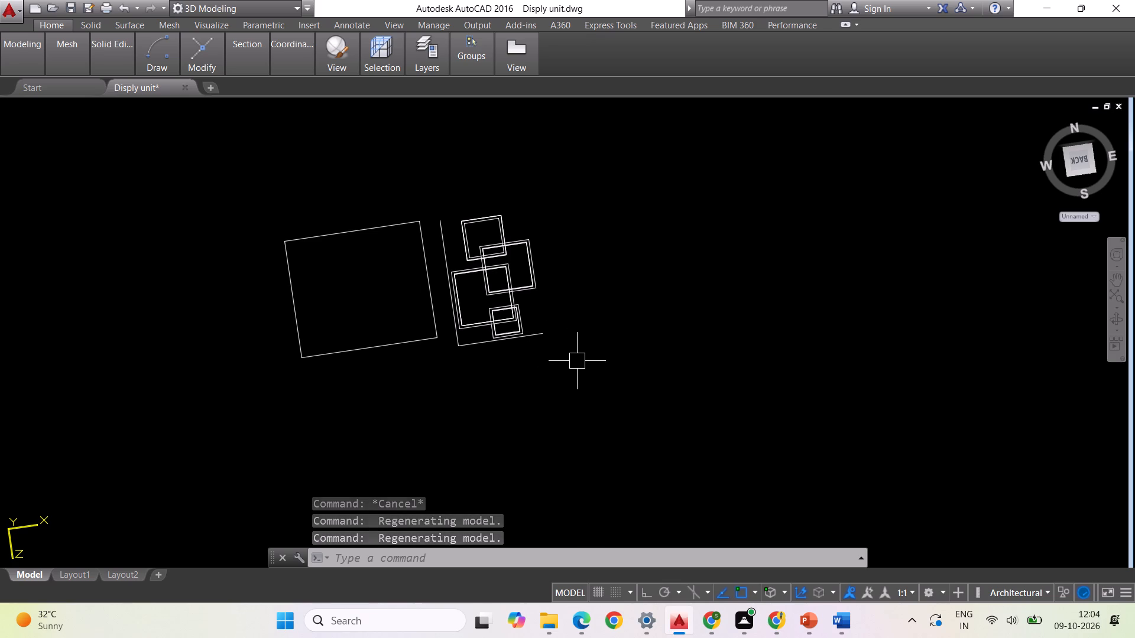
# Turn on Ortho mode.
pyautogui.press('F8')
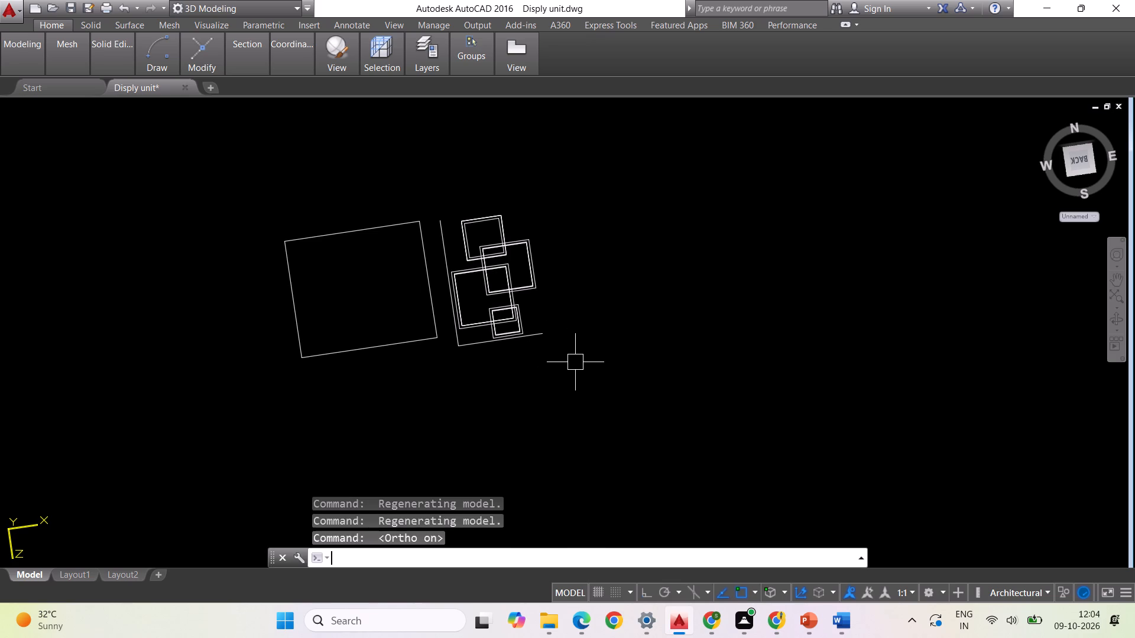
pyautogui.click(575, 362)
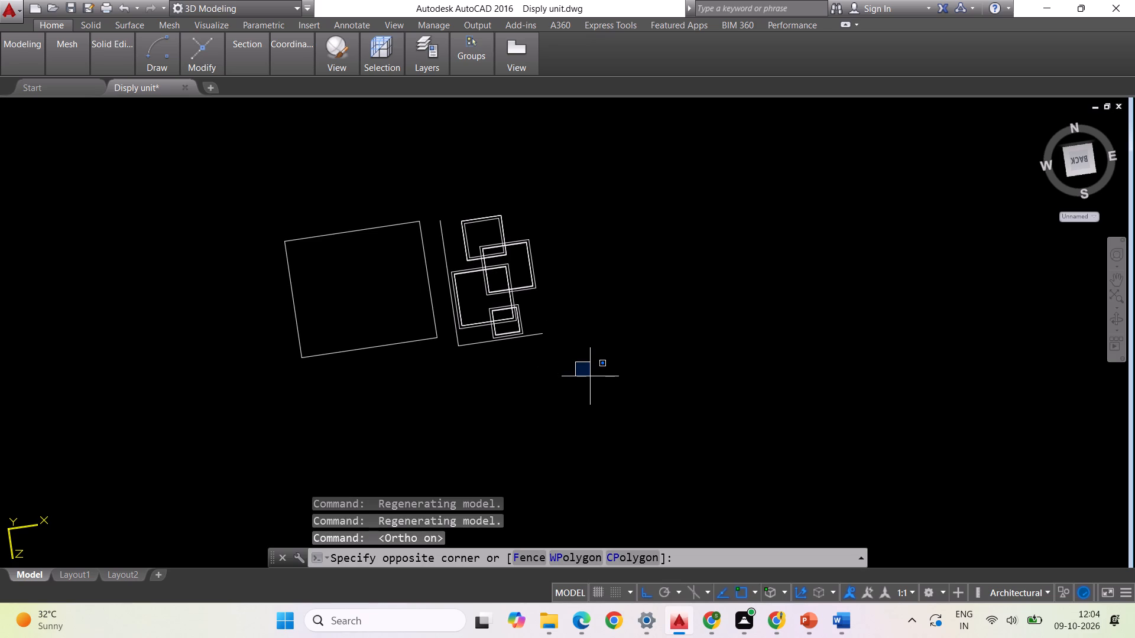
pyautogui.press('Escape')
# Orbit the model, and examine the four extruded boxes in the back, bottom, front, right and left views.
pyautogui.keyDown('shift'); pyautogui.moveTo(611, 352); pyautogui.dragTo(576, 388, button='middle'); pyautogui.keyUp('shift')
pyautogui.keyDown('shift'); pyautogui.scroll(-1, 611, 352); pyautogui.keyUp('shift')
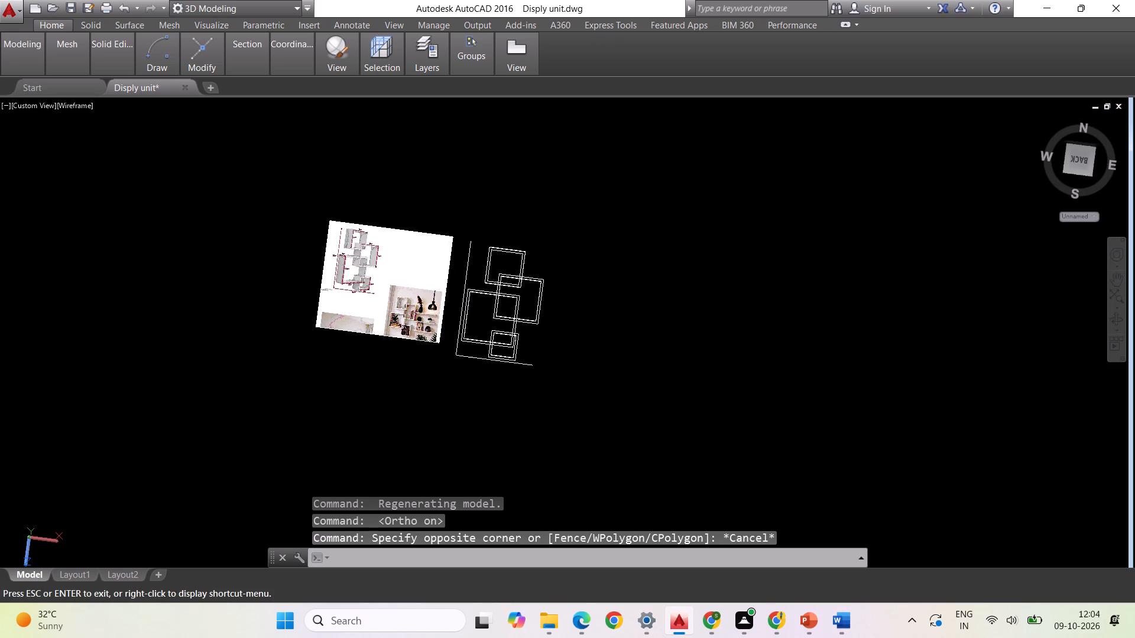
pyautogui.keyDown('shift'); pyautogui.moveTo(576, 388); pyautogui.dragTo(602, 406, button='middle'); pyautogui.keyUp('shift')
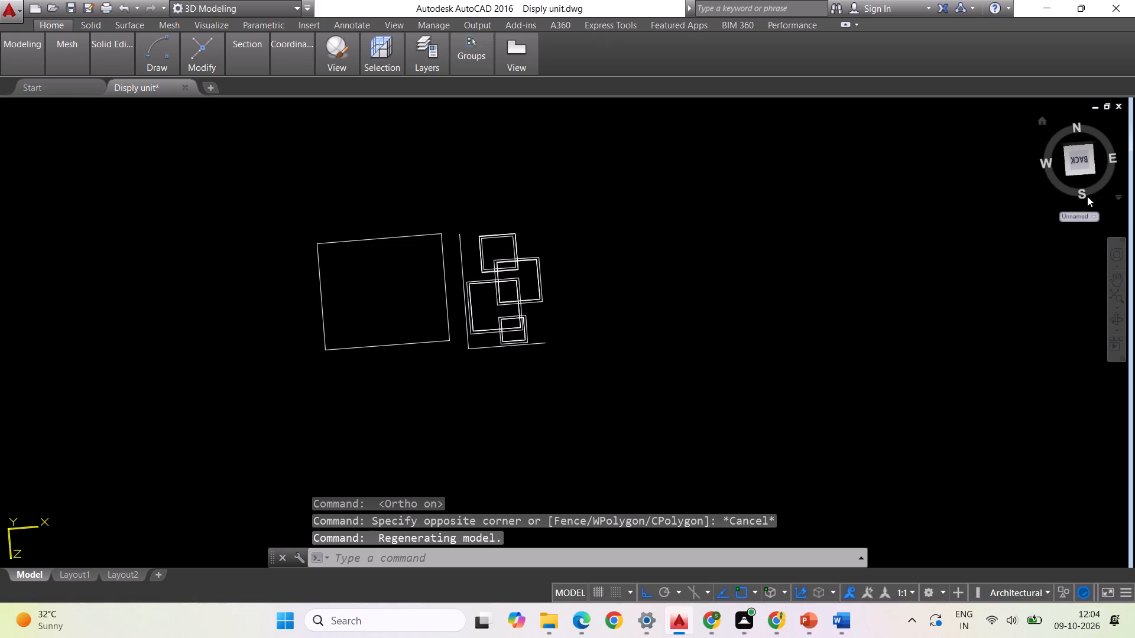
pyautogui.keyDown('shift'); pyautogui.click(1082, 167); pyautogui.keyUp('shift')
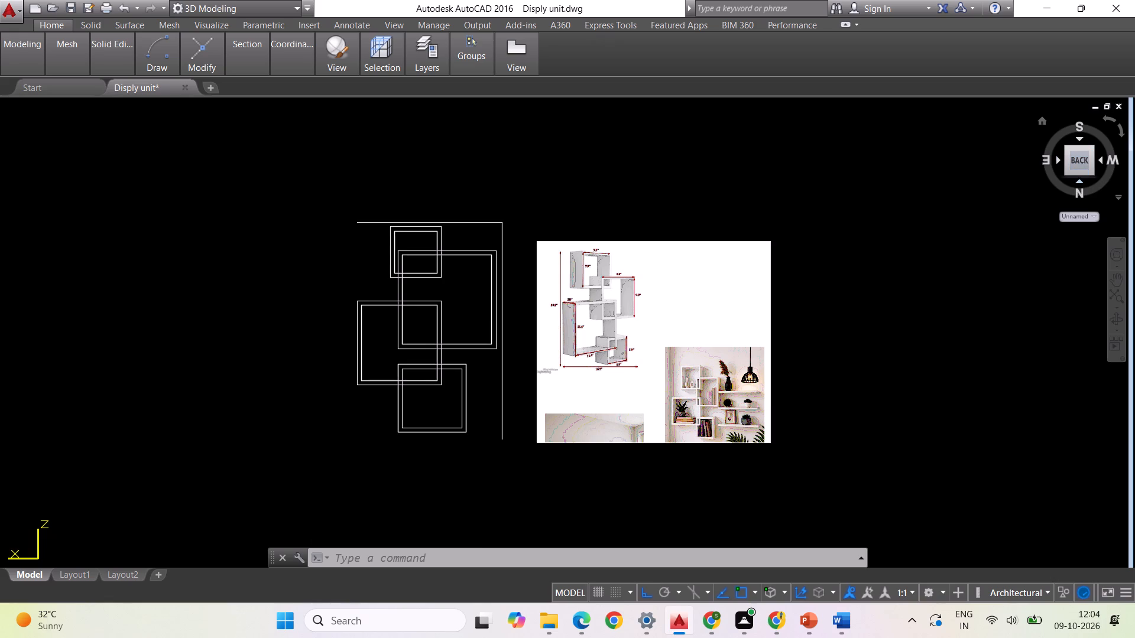
pyautogui.keyDown('shift'); pyautogui.click(1076, 182); pyautogui.keyUp('shift')
pyautogui.keyDown('shift'); pyautogui.click(1076, 182); pyautogui.keyUp('shift')
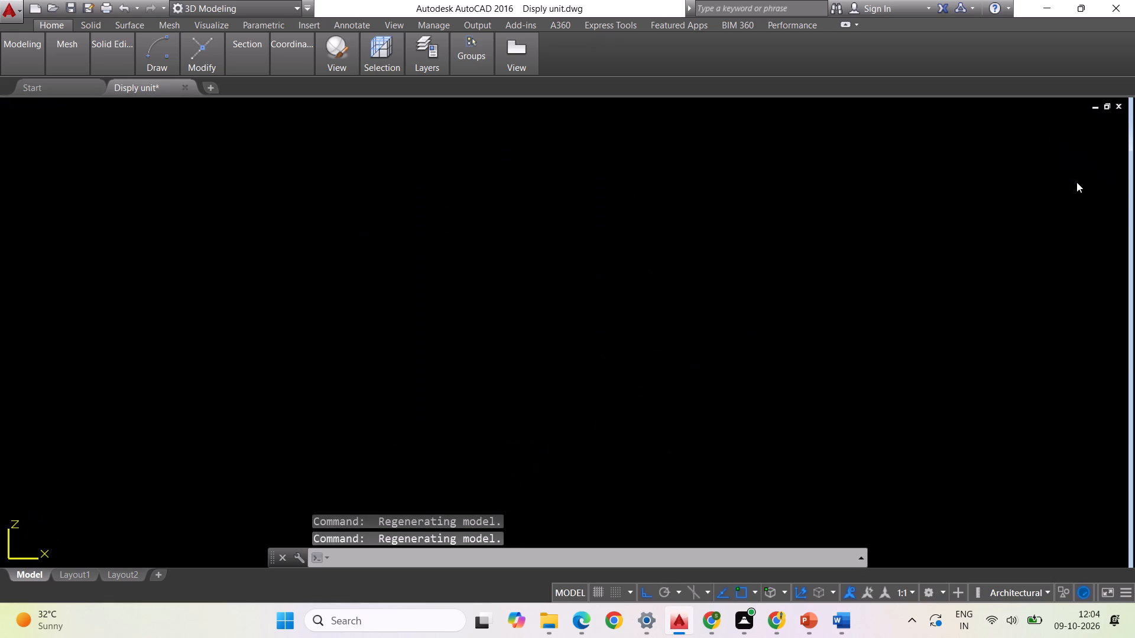
pyautogui.keyDown('shift'); pyautogui.click(1076, 182); pyautogui.keyUp('shift')
pyautogui.keyDown('shift'); pyautogui.click(1076, 182); pyautogui.keyUp('shift')
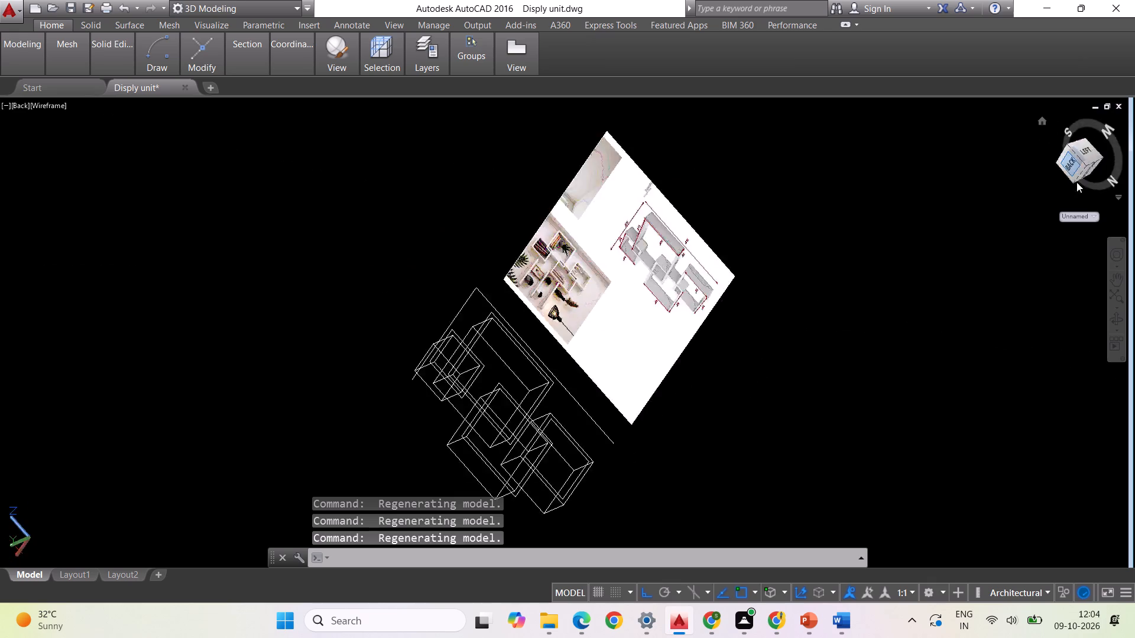
pyautogui.keyDown('shift'); pyautogui.click(1076, 182); pyautogui.keyUp('shift')
pyautogui.keyDown('shift'); pyautogui.click(1076, 182); pyautogui.keyUp('shift')
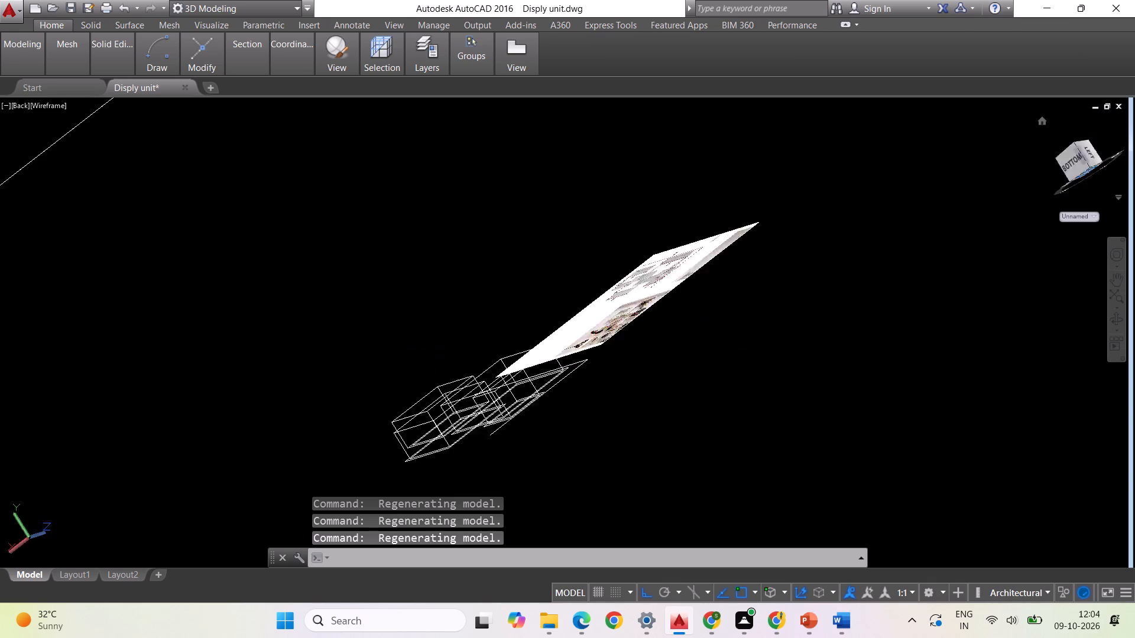
pyautogui.keyDown('shift'); pyautogui.click(1078, 186); pyautogui.keyUp('shift')
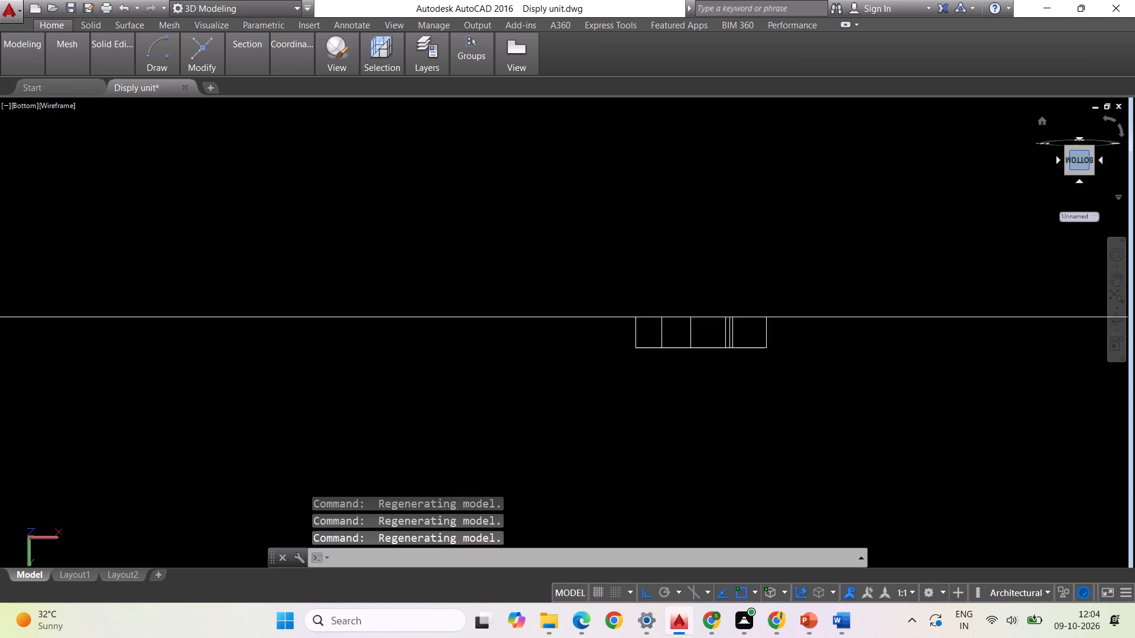
pyautogui.click(1078, 141)
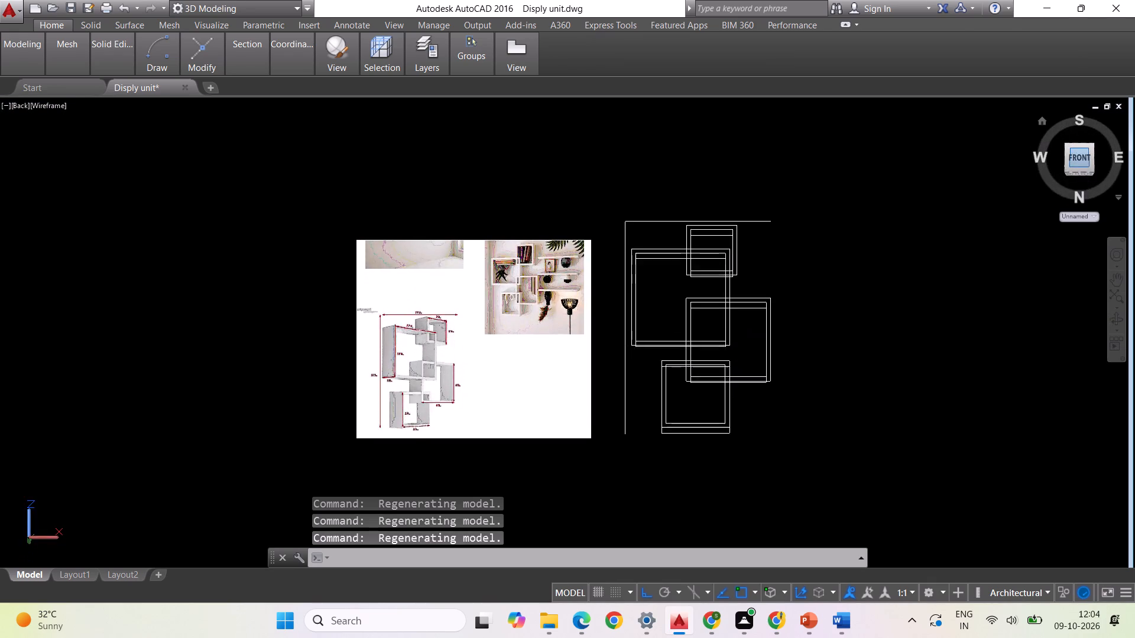
pyautogui.click(1097, 161)
pyautogui.click(1097, 161)
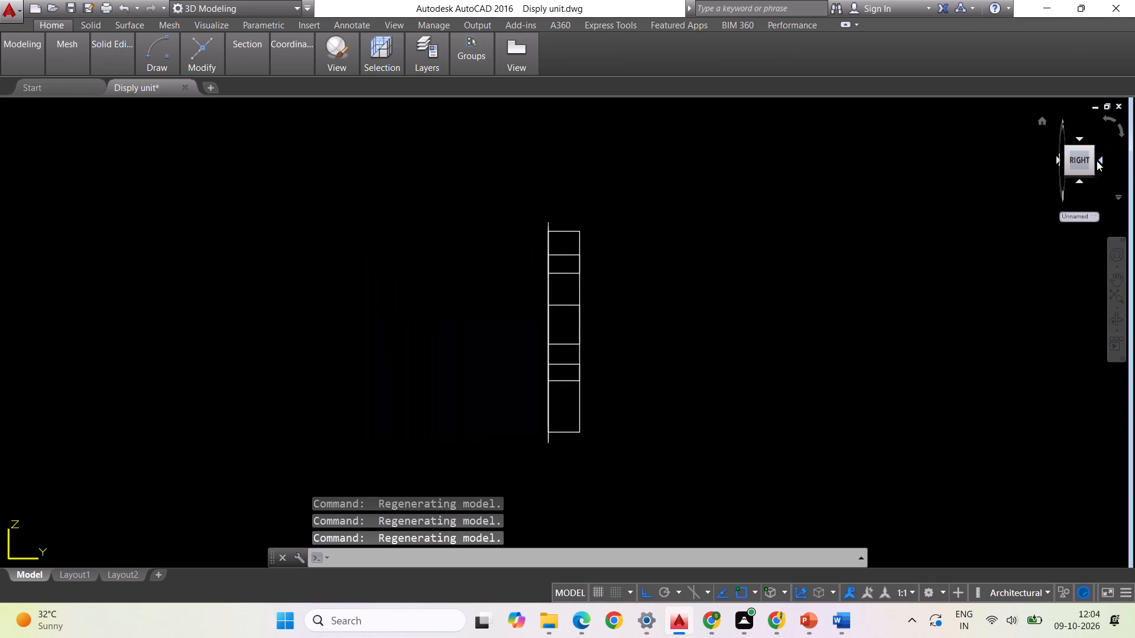
pyautogui.click(1097, 161)
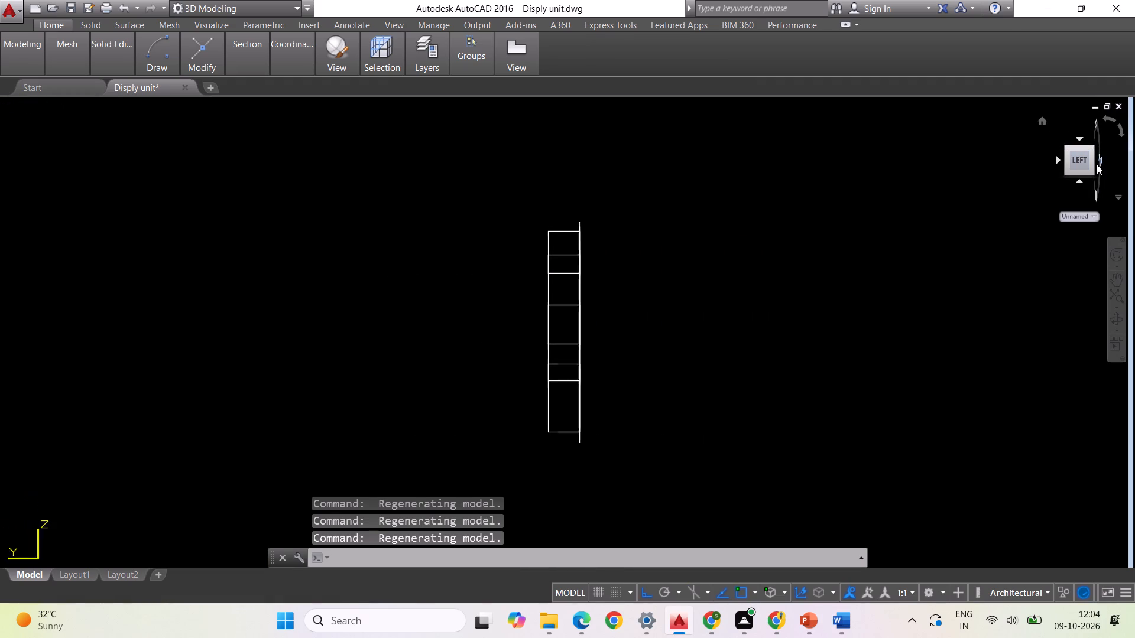
pyautogui.click(1081, 183)
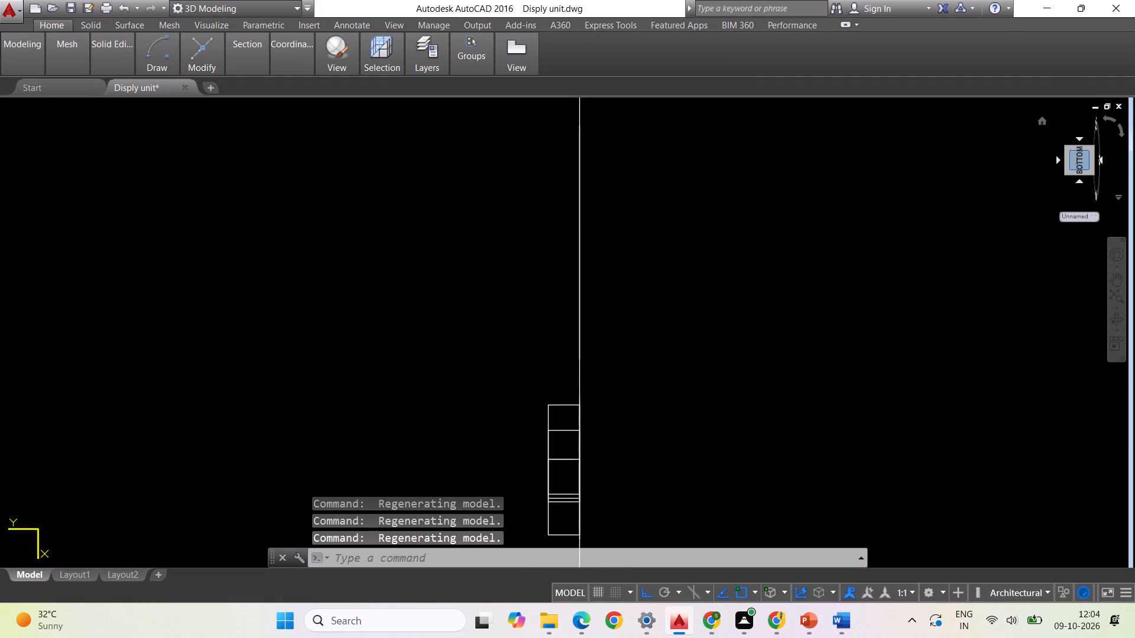
pyautogui.click(1060, 159)
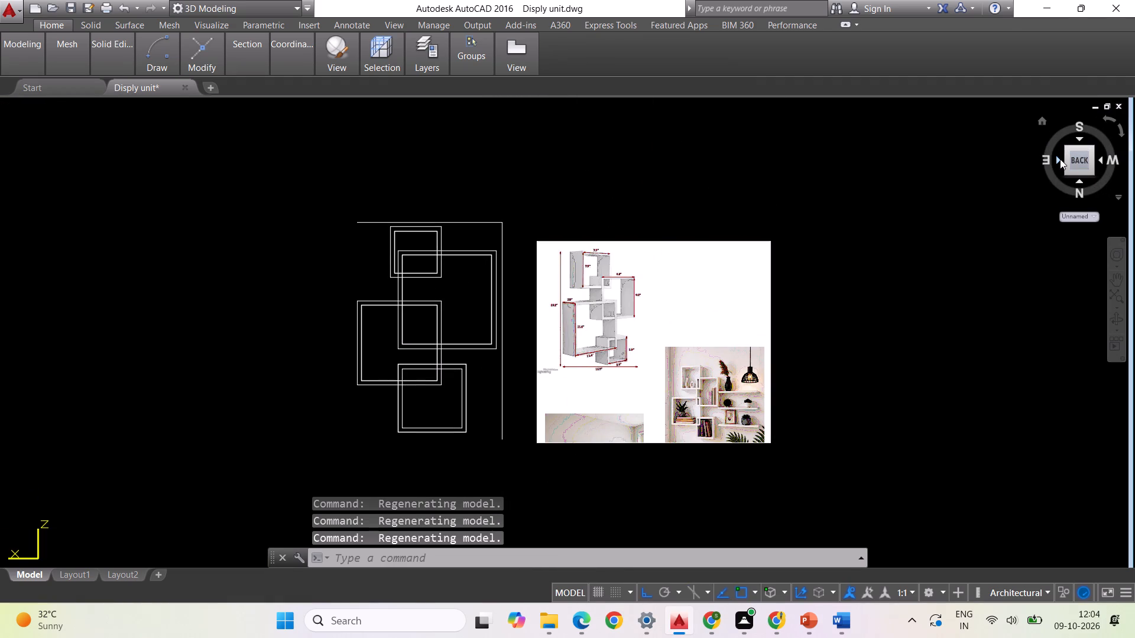
# Compare the boxes in the left, top, front and back views, ending in the front view with the reference image upright.
pyautogui.click(1097, 160)
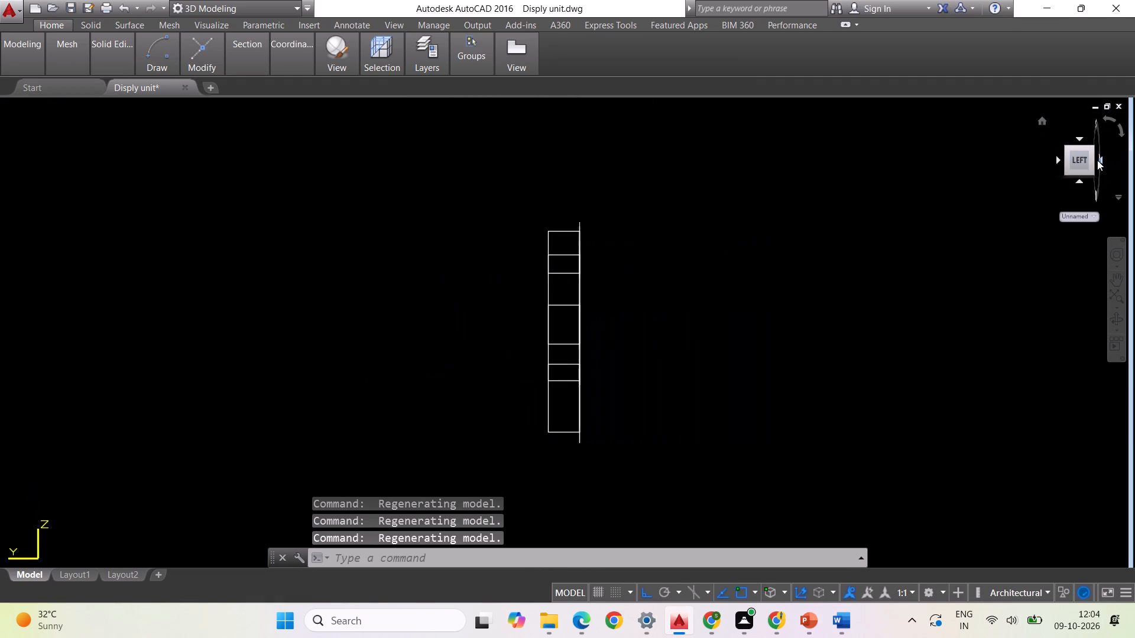
pyautogui.click(1080, 137)
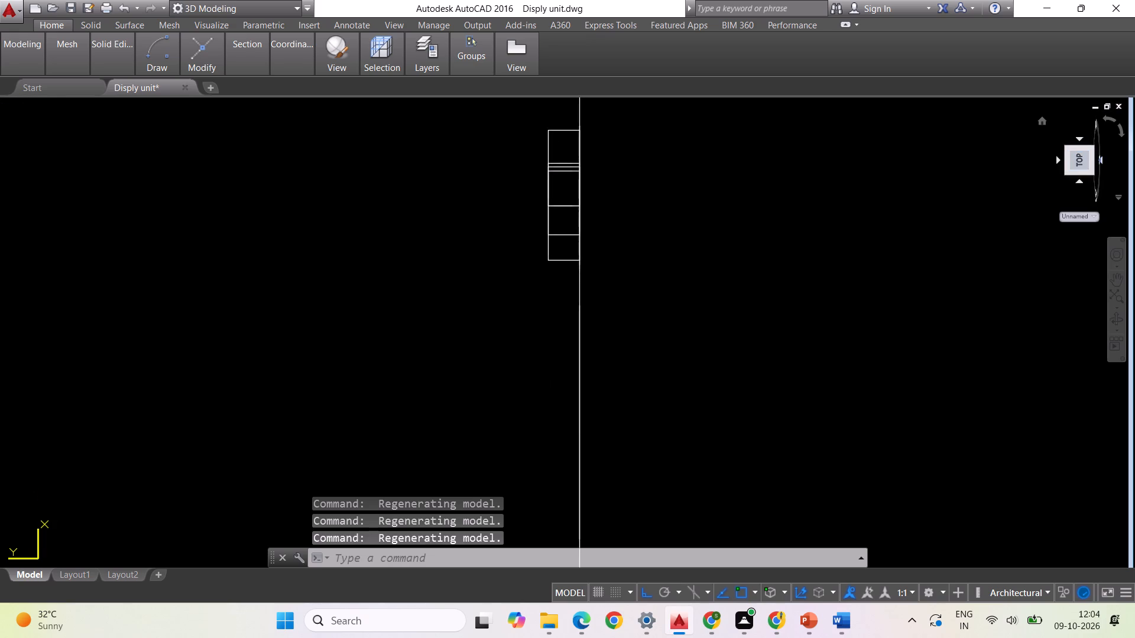
pyautogui.click(1101, 157)
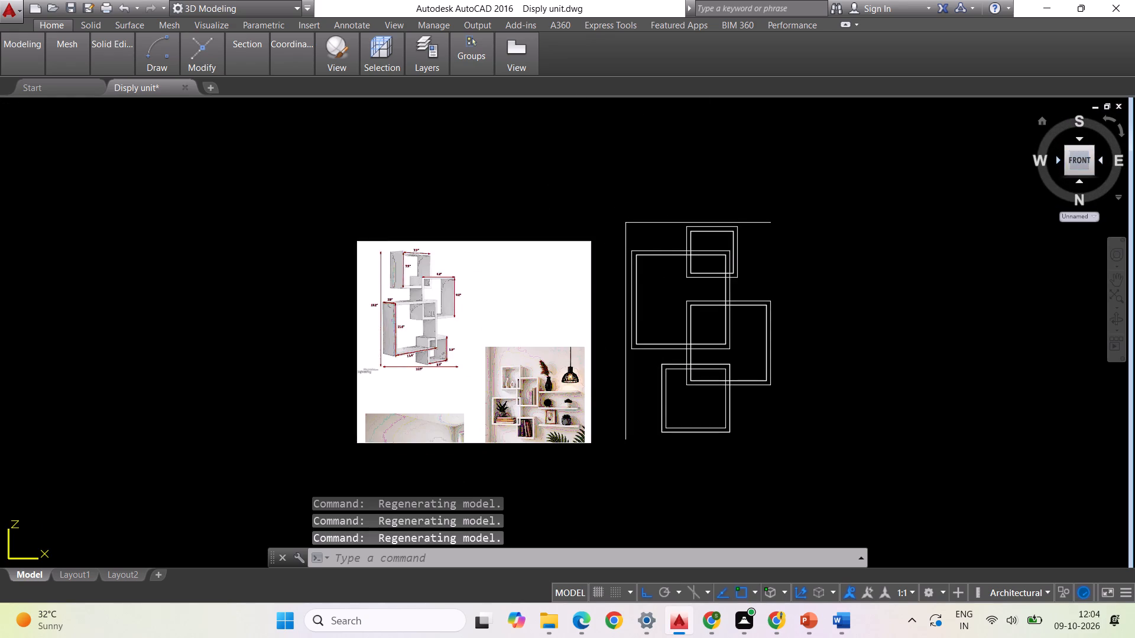
pyautogui.click(1059, 161)
pyautogui.click(1076, 138)
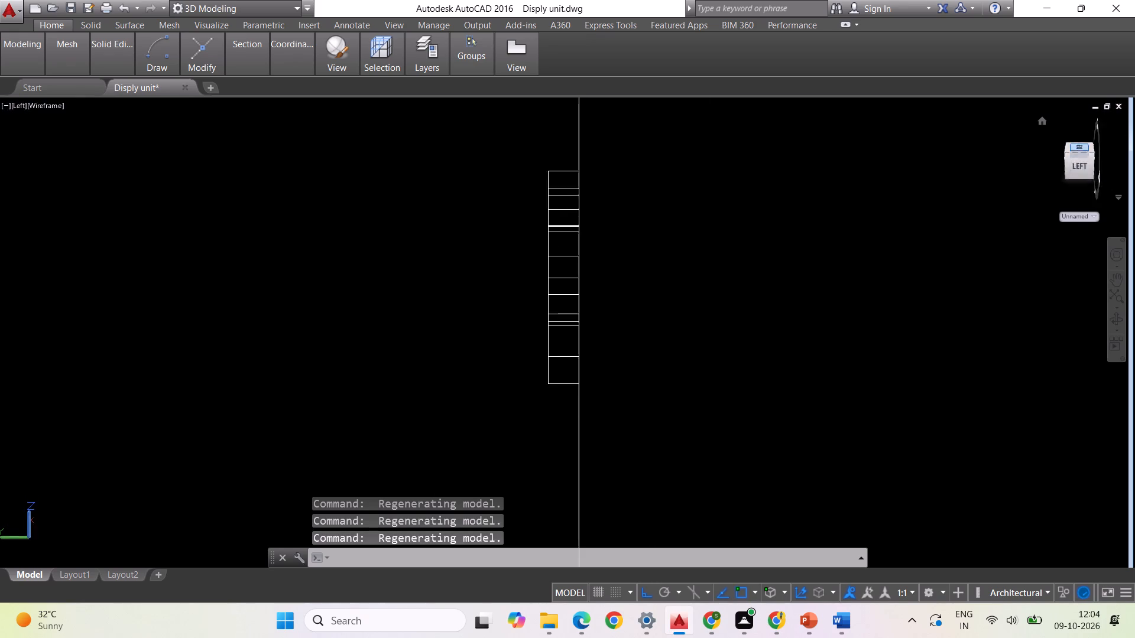
pyautogui.click(1057, 156)
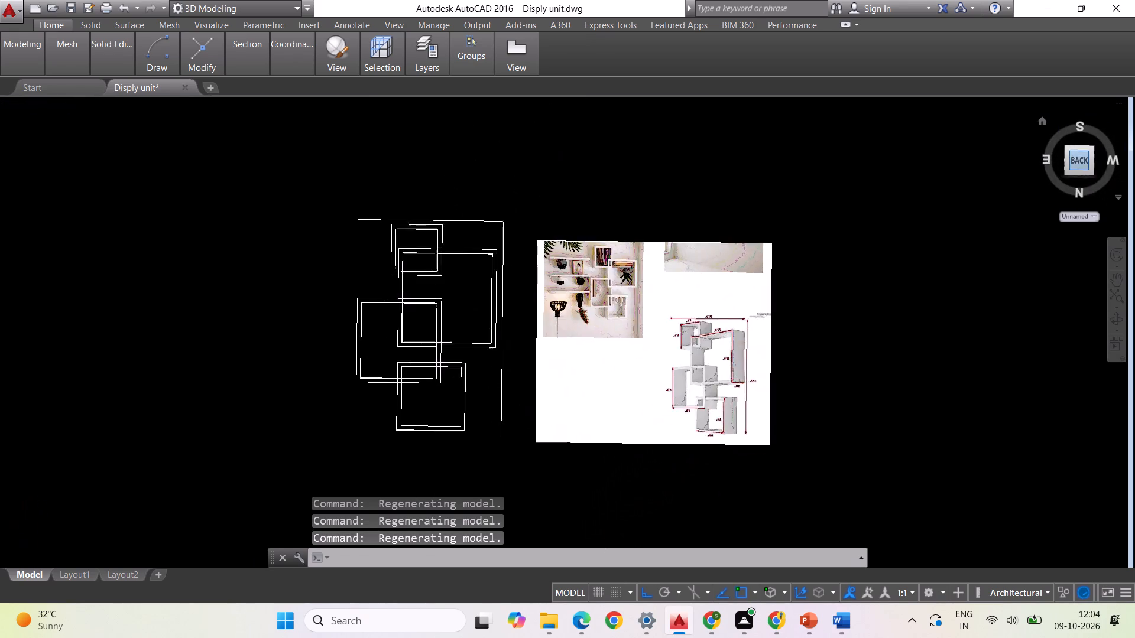
pyautogui.click(1102, 159)
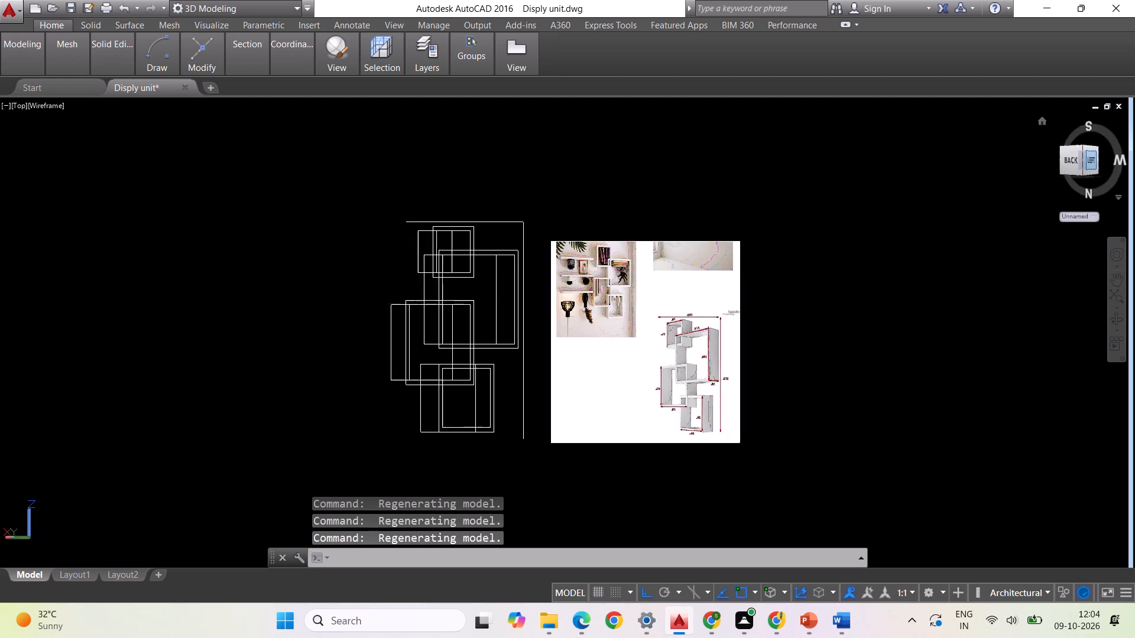
pyautogui.click(1086, 138)
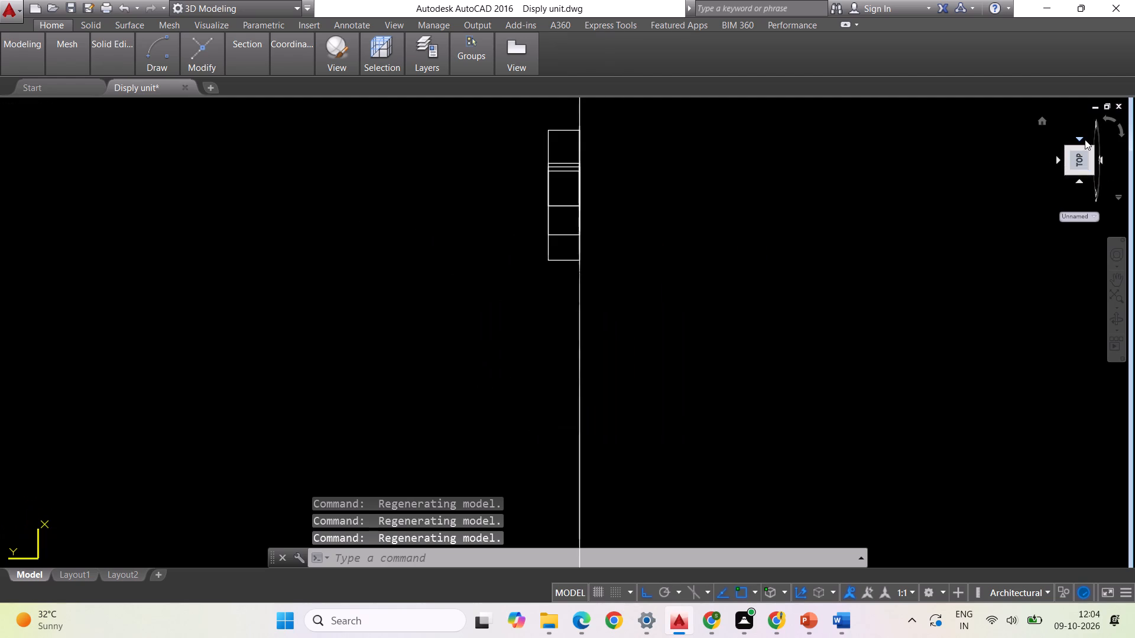
pyautogui.click(1076, 181)
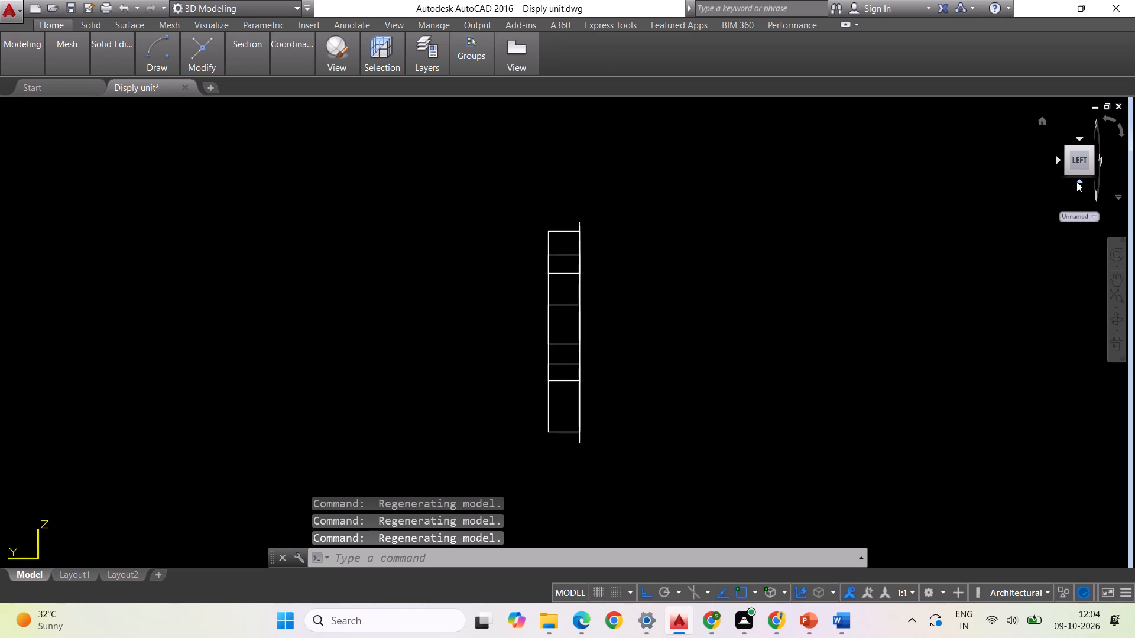
pyautogui.click(1079, 141)
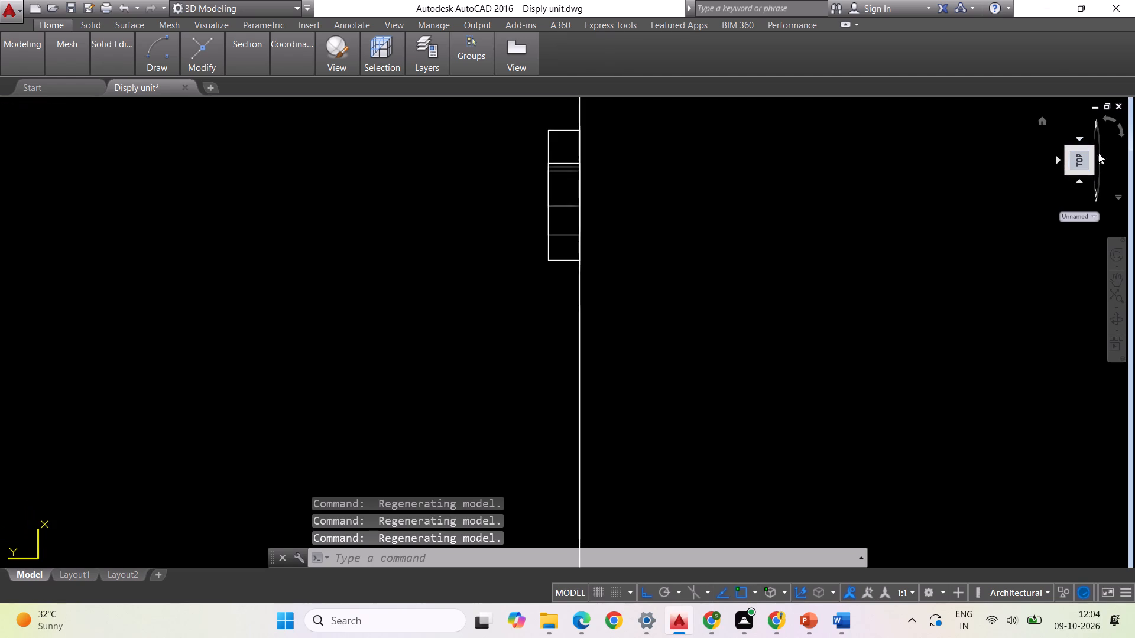
pyautogui.click(1100, 155)
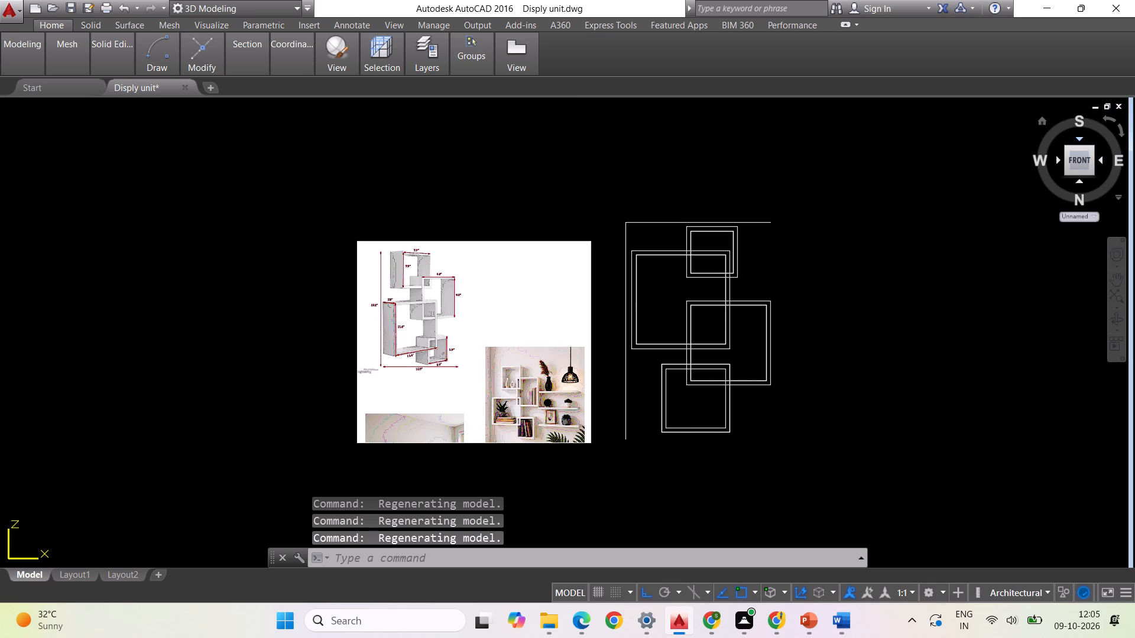
pyautogui.click(1081, 139)
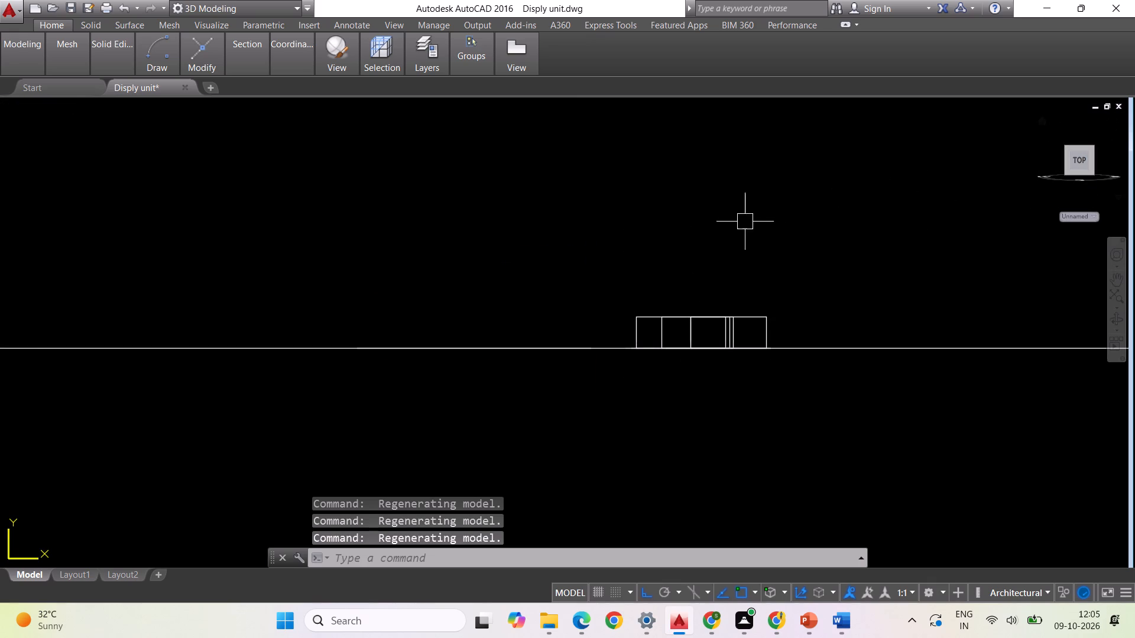
pyautogui.click(1083, 138)
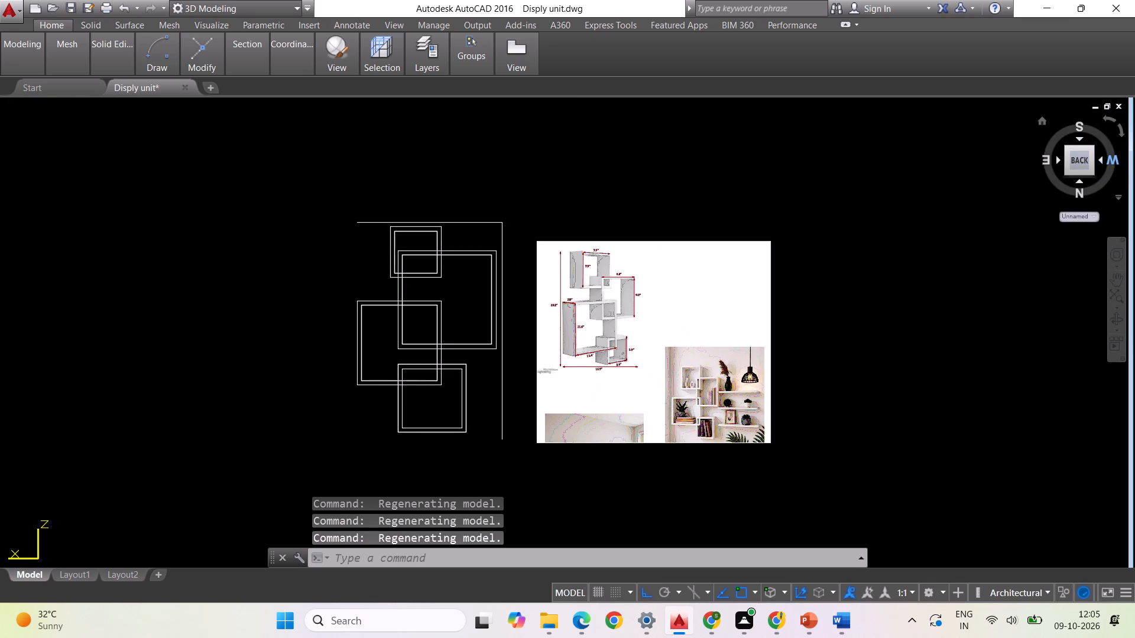
pyautogui.click(1104, 157)
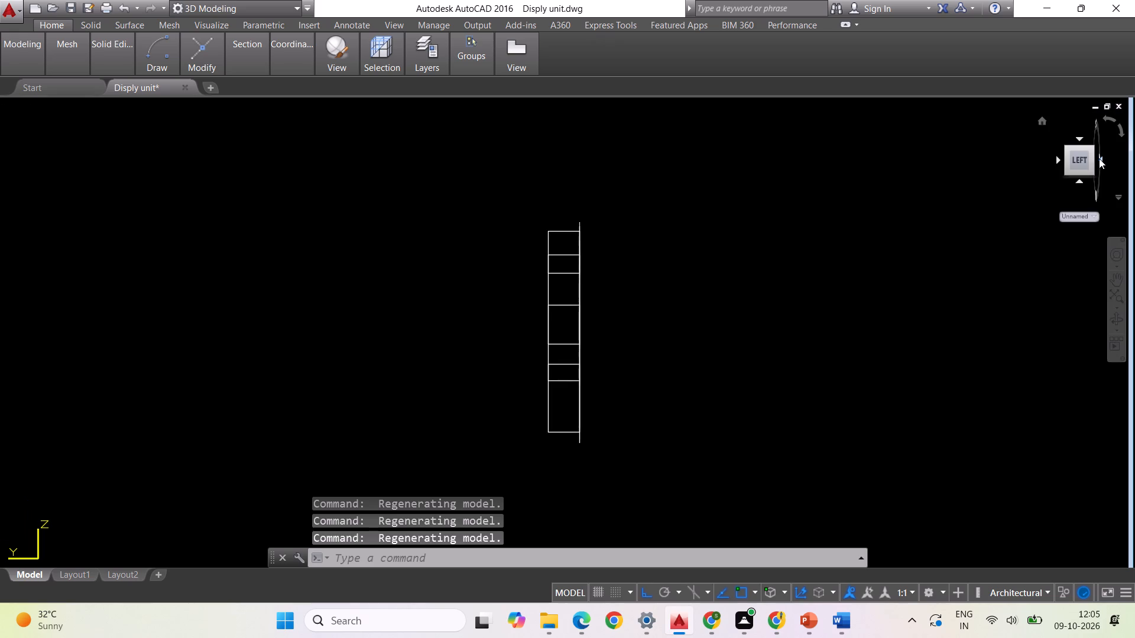
pyautogui.click(1059, 159)
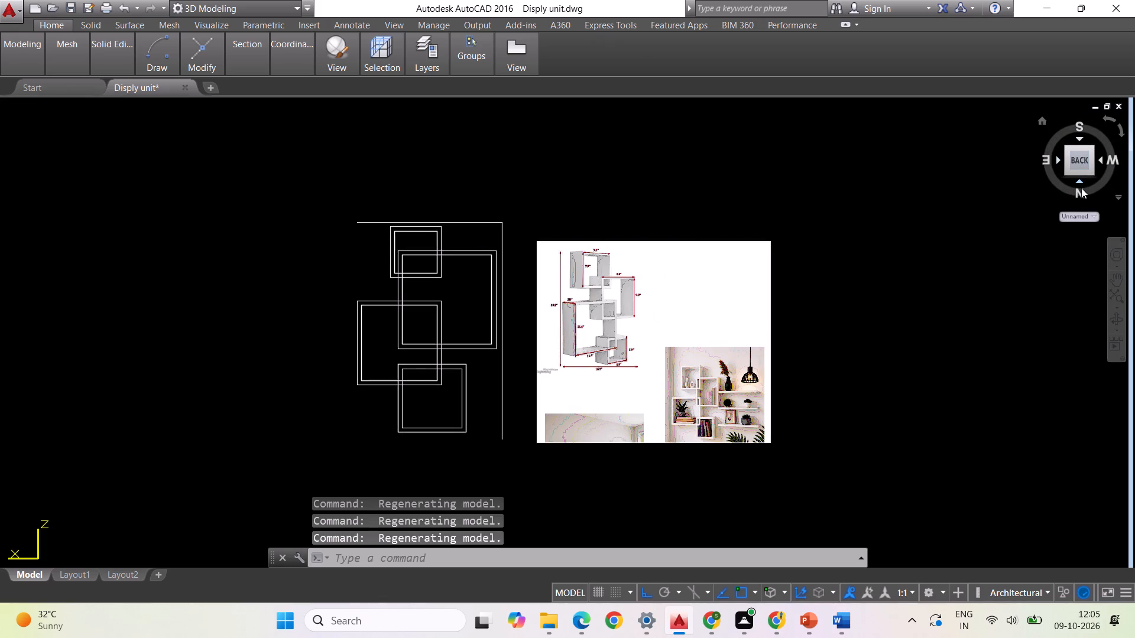
pyautogui.click(1080, 183)
pyautogui.click(1080, 183)
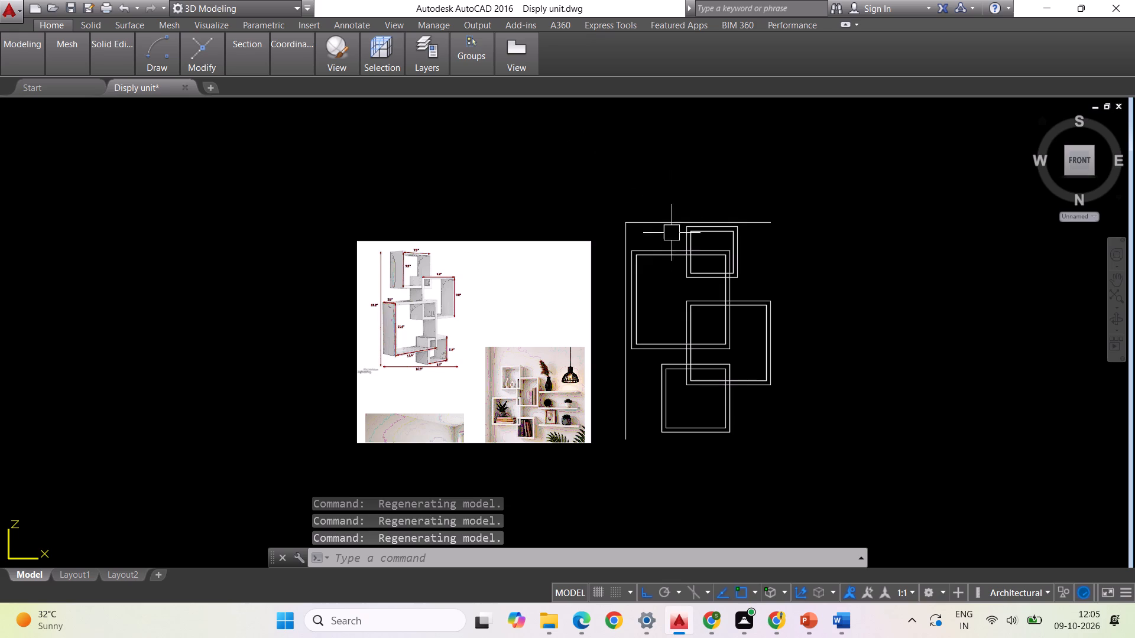
# Orbit the model from the front view to a slightly rotated view to examine the boxes beside the reference image.
pyautogui.scroll(-2, 512, 287)
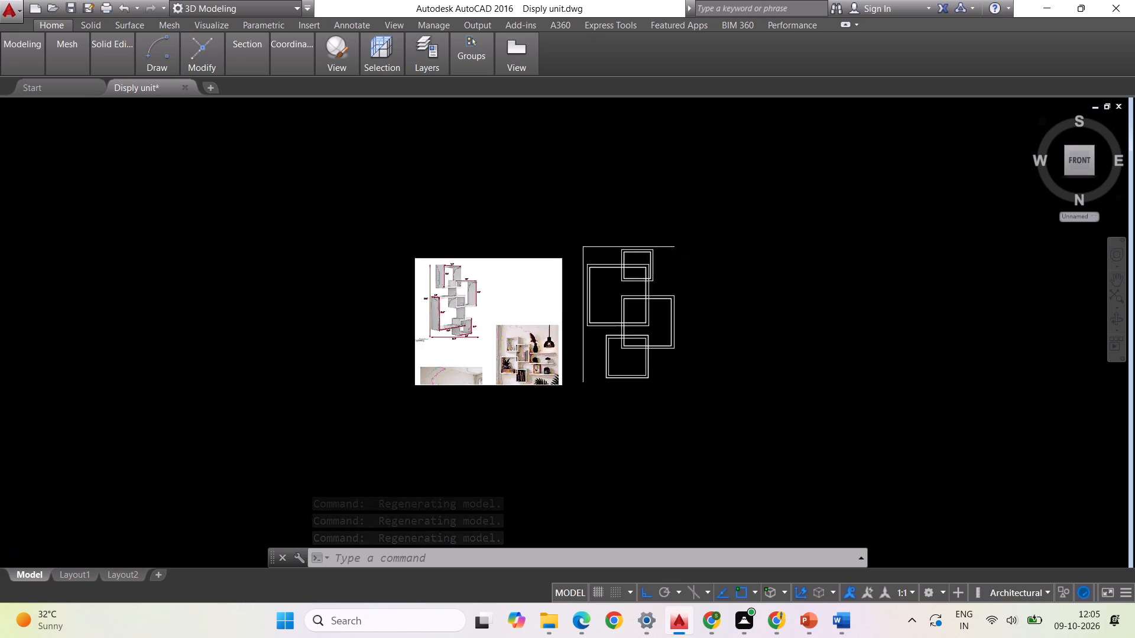
pyautogui.scroll(1, 441, 281)
pyautogui.keyDown('shift'); pyautogui.moveTo(351, 256); pyautogui.dragTo(354, 256, button='middle'); pyautogui.keyUp('shift')
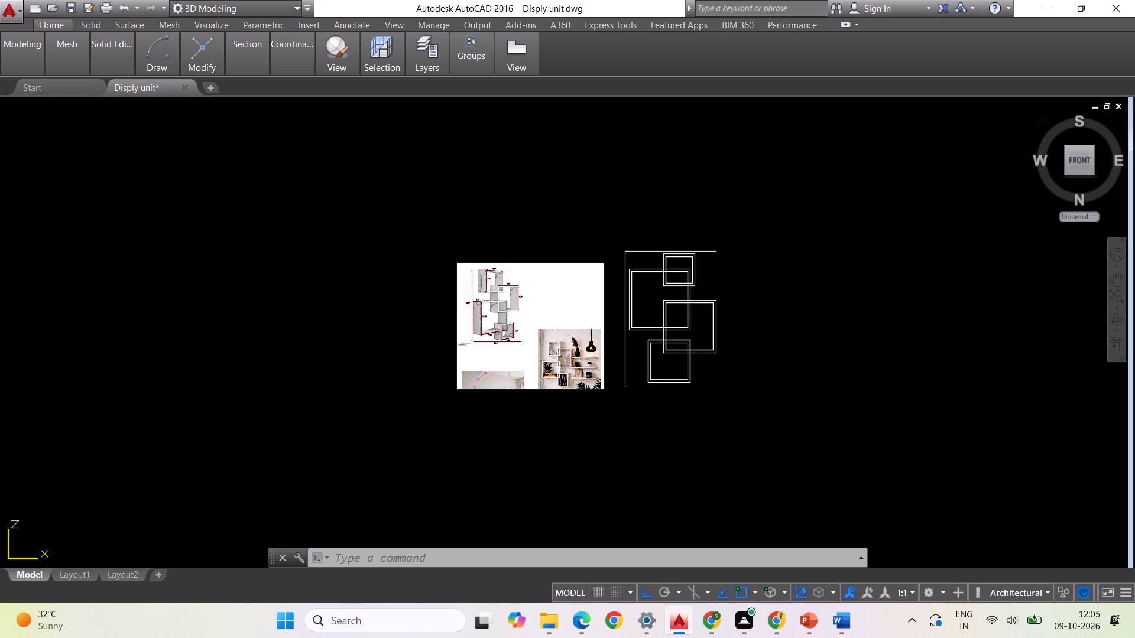
pyautogui.keyDown('shift'); pyautogui.moveTo(354, 256); pyautogui.dragTo(359, 253, button='middle'); pyautogui.keyUp('shift')
pyautogui.keyDown('shift'); pyautogui.middleClick(359, 253); pyautogui.keyUp('shift')
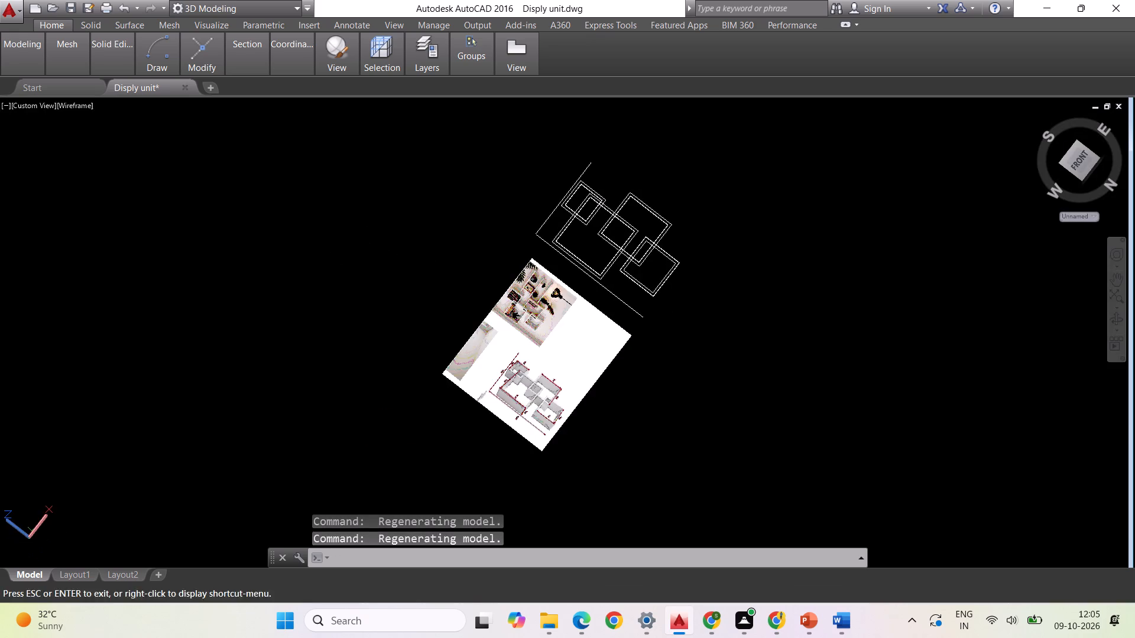
pyautogui.keyDown('shift'); pyautogui.middleClick(470, 298); pyautogui.keyUp('shift')
pyautogui.keyDown('shift'); pyautogui.scroll(-1, 470, 298); pyautogui.keyUp('shift')
pyautogui.keyDown('shift'); pyautogui.rightClick(514, 323); pyautogui.keyUp('shift')
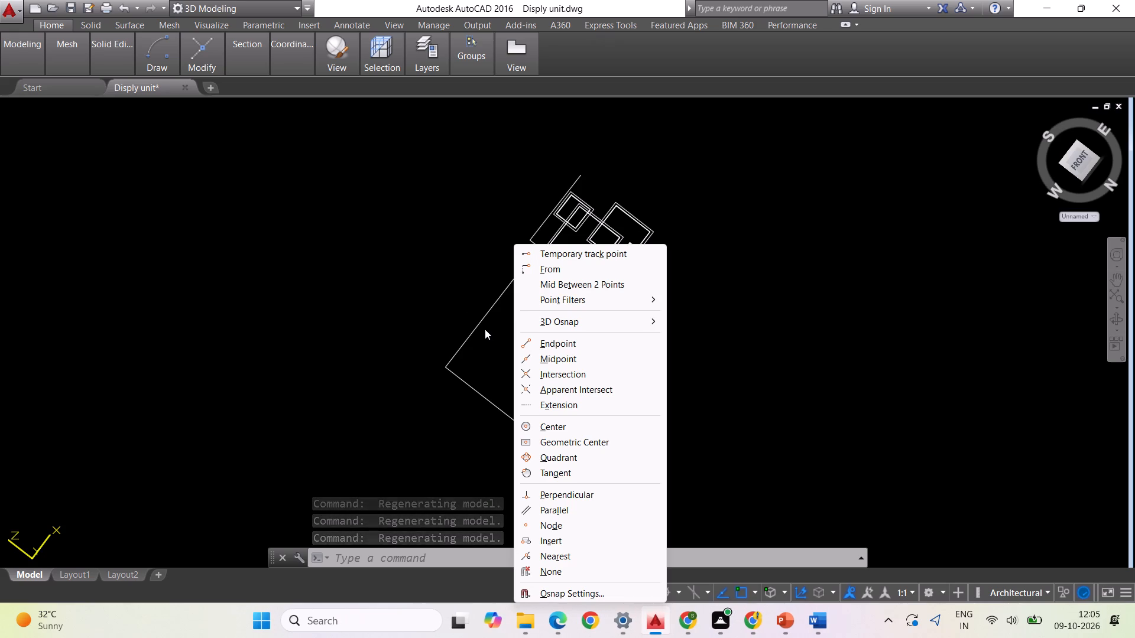
pyautogui.keyDown('shift'); pyautogui.middleClick(339, 311); pyautogui.keyUp('shift')
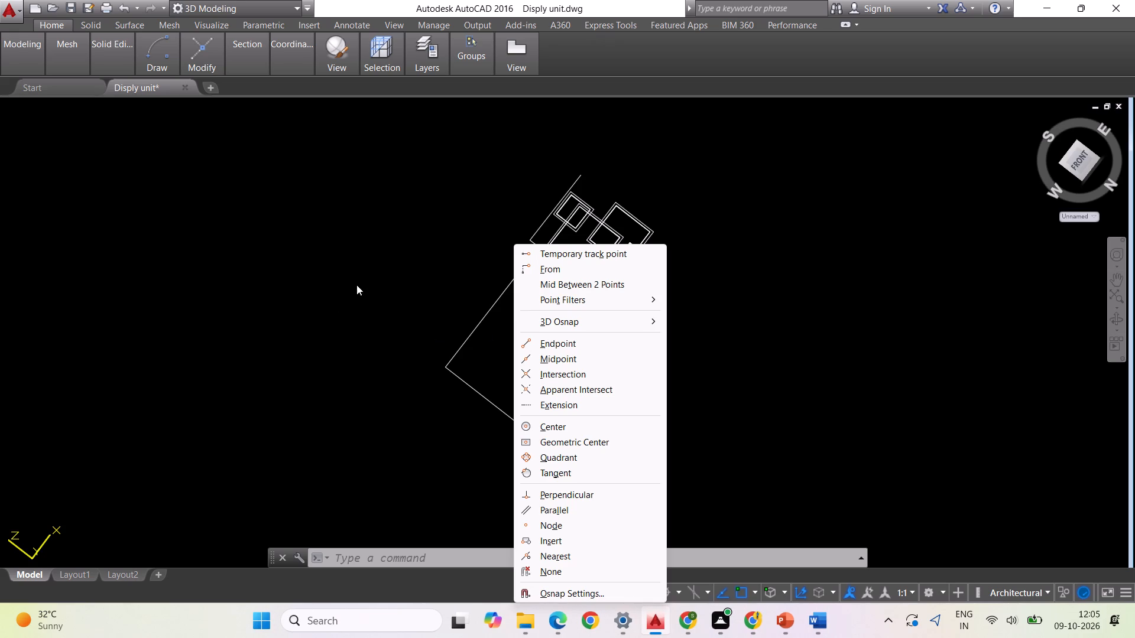
pyautogui.click(356, 285)
pyautogui.keyDown('shift'); pyautogui.moveTo(356, 285); pyautogui.dragTo(385, 243, button='middle'); pyautogui.keyUp('shift')
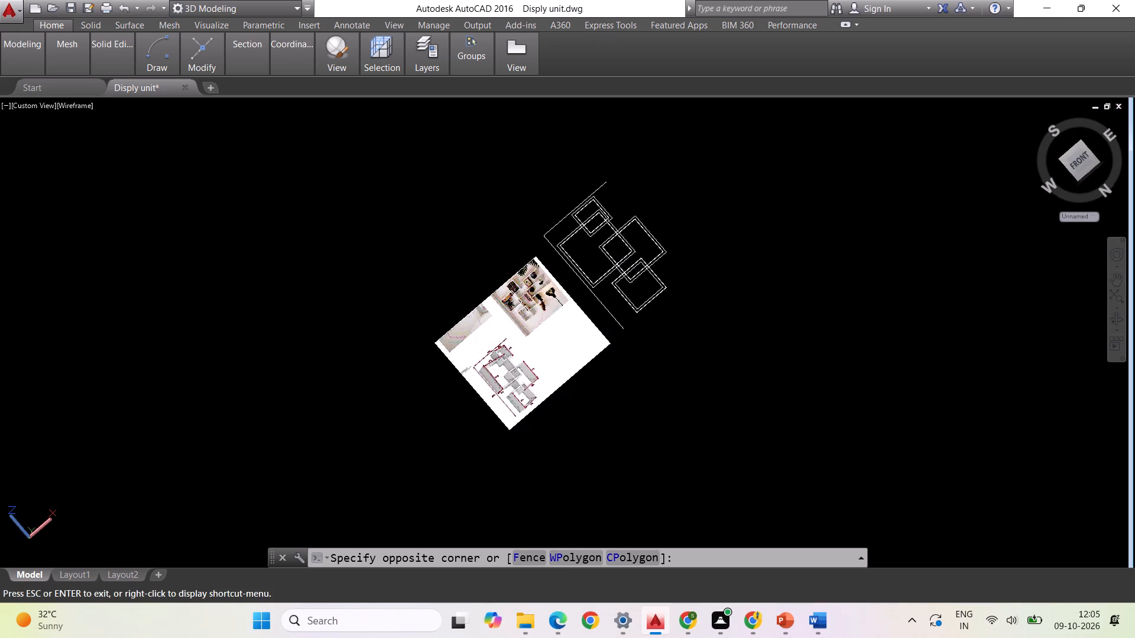
pyautogui.keyDown('shift'); pyautogui.moveTo(385, 243); pyautogui.dragTo(413, 224, button='middle'); pyautogui.keyUp('shift')
pyautogui.keyDown('shift'); pyautogui.moveTo(546, 343); pyautogui.dragTo(575, 281, button='middle'); pyautogui.keyUp('shift')
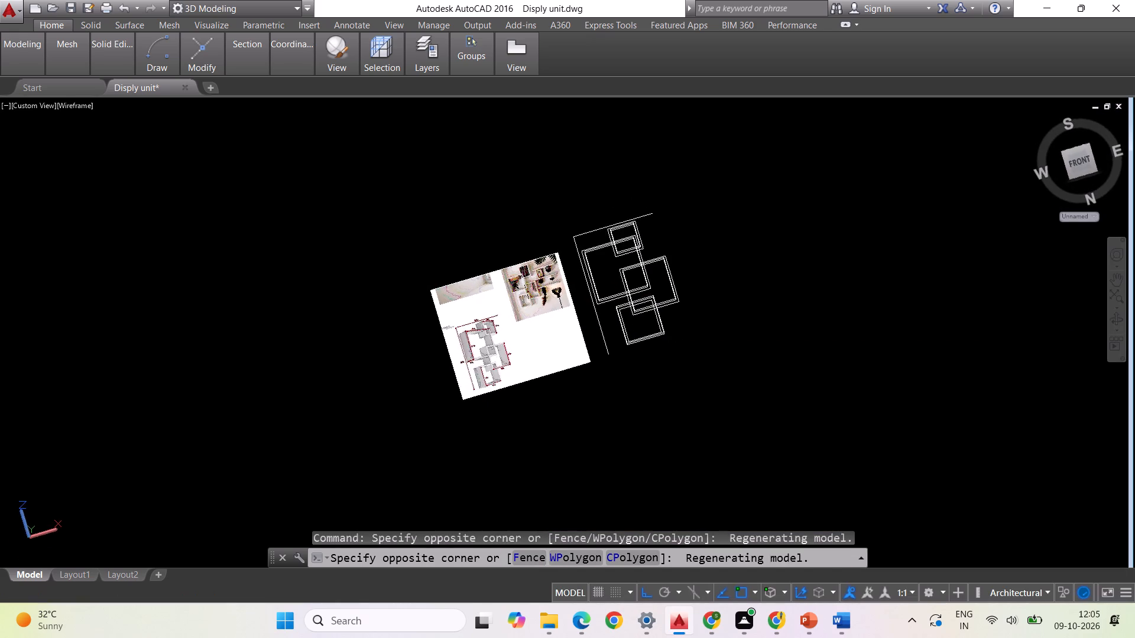
pyautogui.keyDown('shift'); pyautogui.scroll(-1, 406, 332); pyautogui.keyUp('shift')
pyautogui.press('Escape')
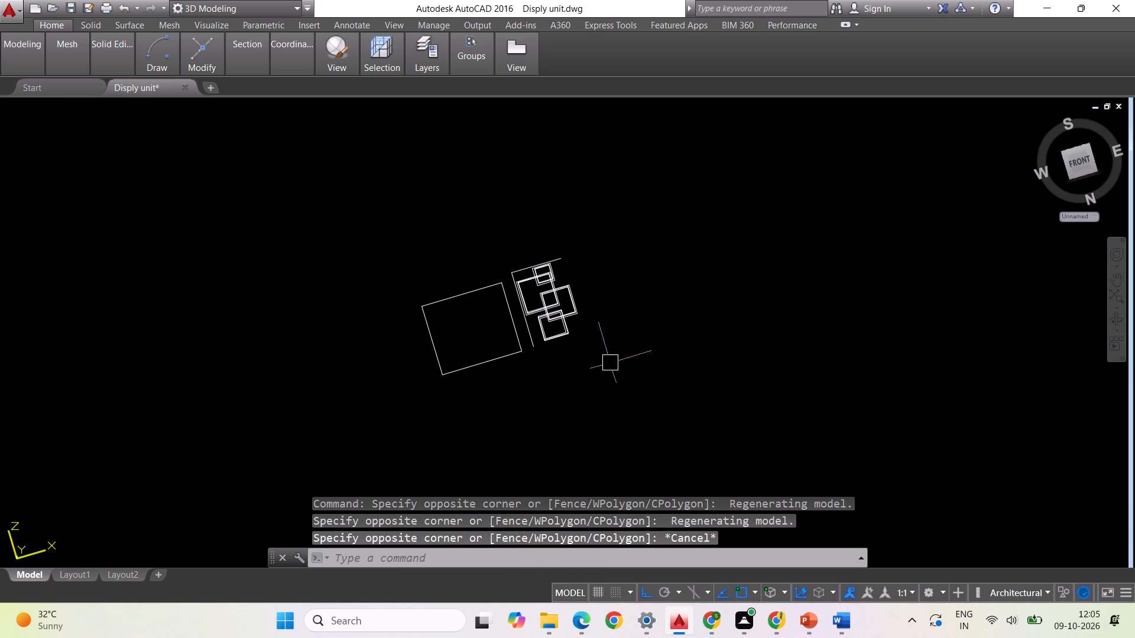
# Orbit the model, and examine the four boxes beside the reference image from low side angles and tilted overhead angles.
pyautogui.keyDown('shift'); pyautogui.moveTo(479, 324); pyautogui.dragTo(576, 230, button='middle'); pyautogui.keyUp('shift')
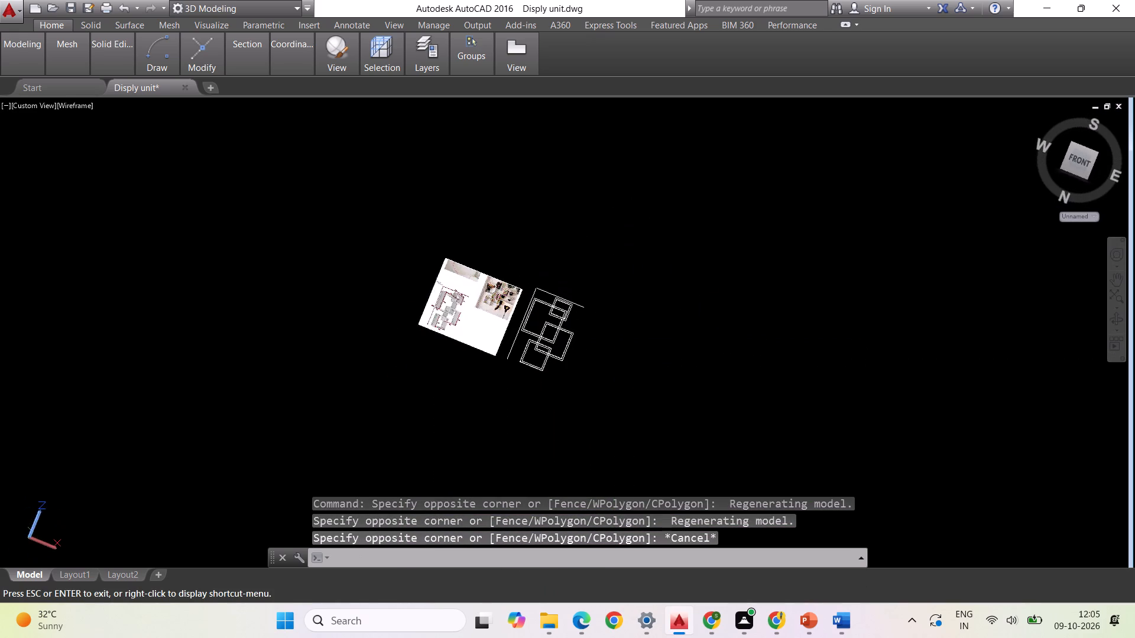
pyautogui.keyDown('shift'); pyautogui.moveTo(576, 230); pyautogui.dragTo(499, 434, button='middle'); pyautogui.keyUp('shift')
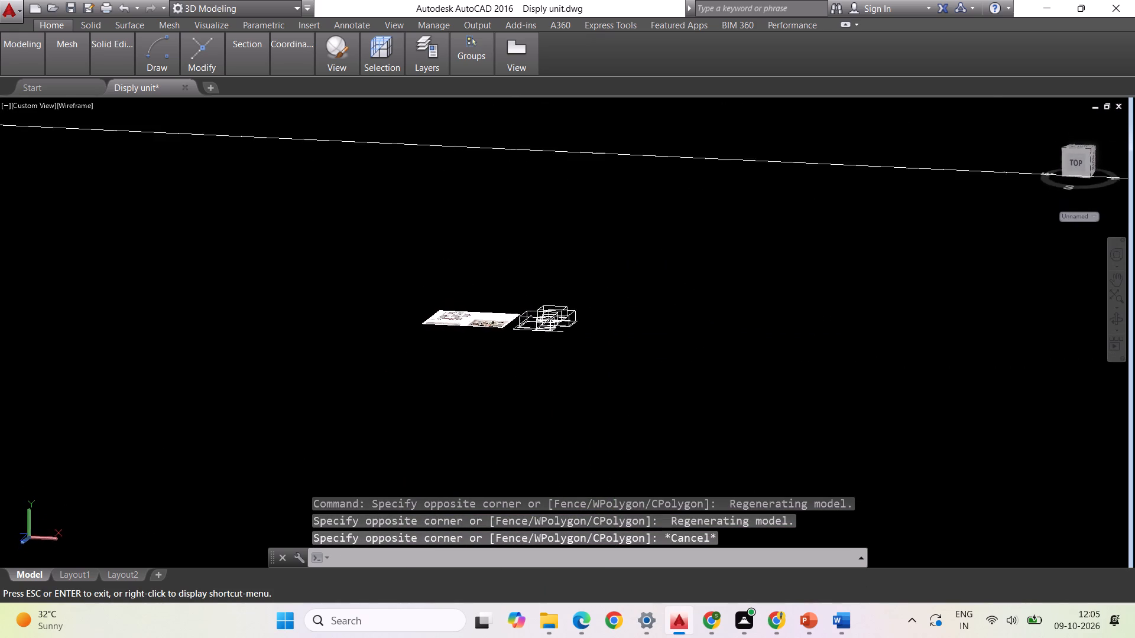
pyautogui.keyDown('shift'); pyautogui.moveTo(499, 434); pyautogui.dragTo(511, 412, button='middle'); pyautogui.keyUp('shift')
pyautogui.keyDown('shift'); pyautogui.scroll(-1, 566, 330); pyautogui.keyUp('shift')
pyautogui.keyDown('shift'); pyautogui.moveTo(565, 333); pyautogui.dragTo(536, 441, button='middle'); pyautogui.keyUp('shift')
pyautogui.keyDown('shift'); pyautogui.moveTo(570, 363); pyautogui.dragTo(586, 297, button='middle'); pyautogui.keyUp('shift')
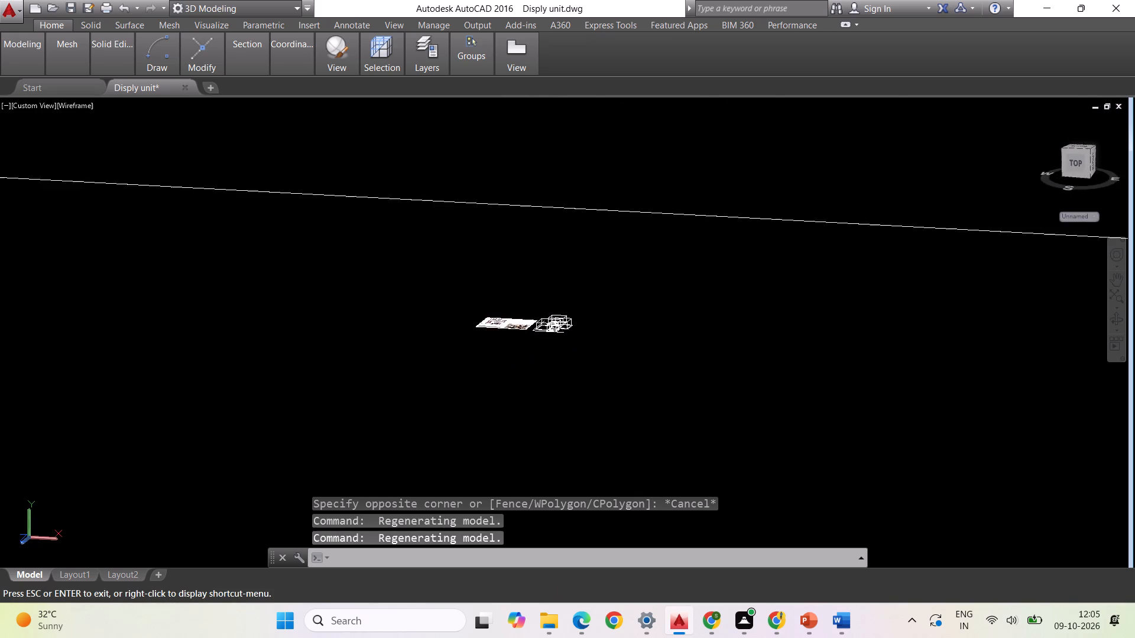
pyautogui.keyDown('shift'); pyautogui.moveTo(586, 297); pyautogui.dragTo(590, 288, button='middle'); pyautogui.keyUp('shift')
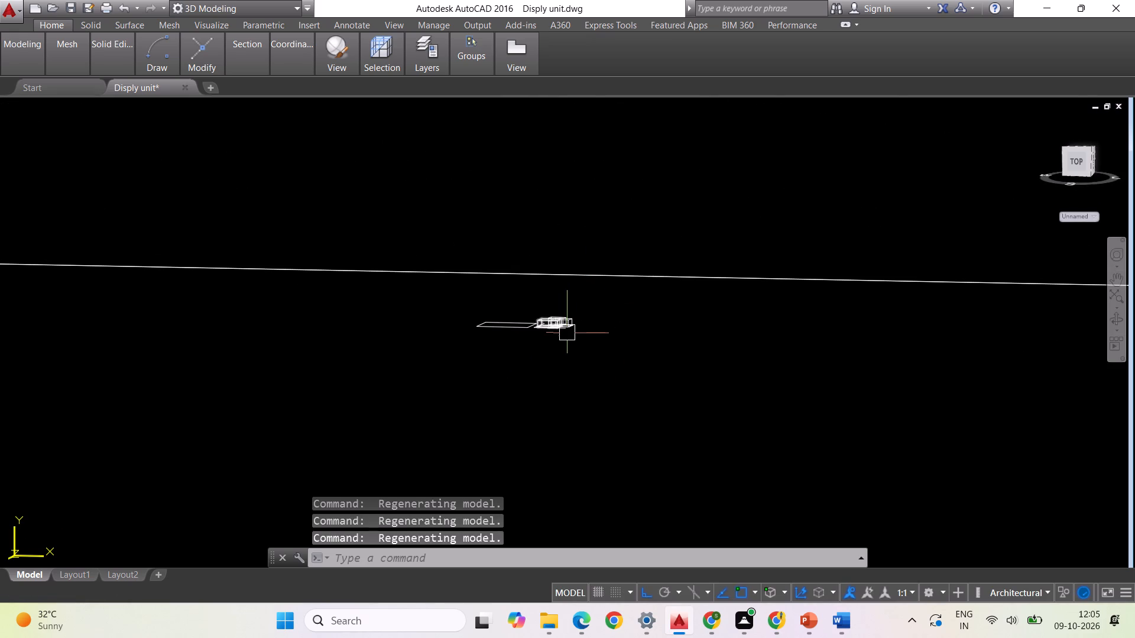
pyautogui.scroll(1, 549, 336)
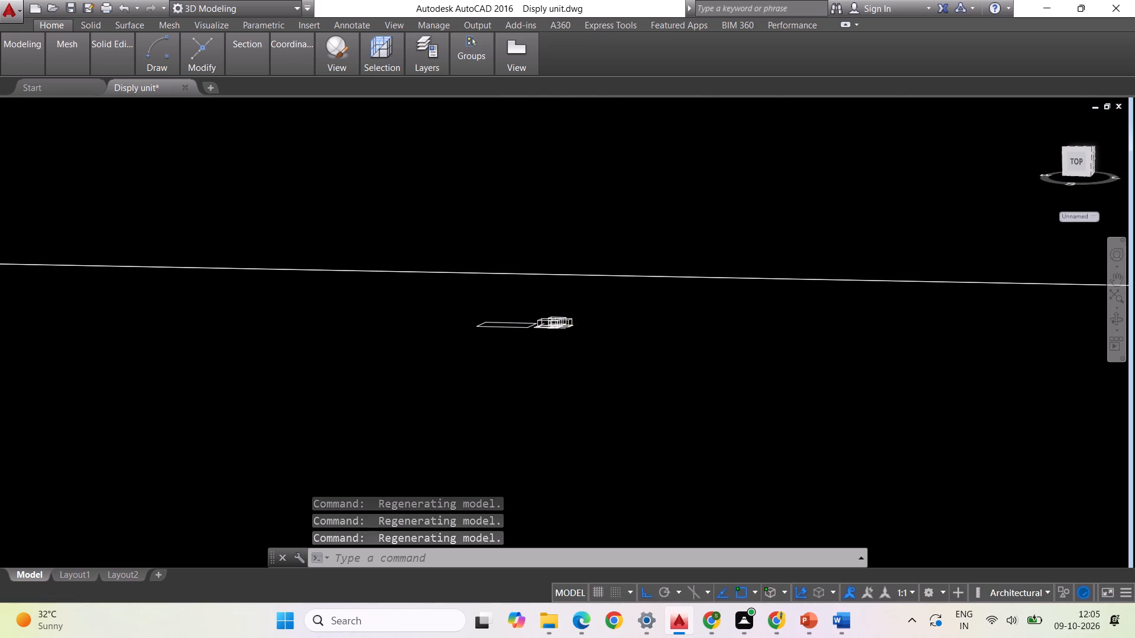
pyautogui.scroll(4, 549, 336)
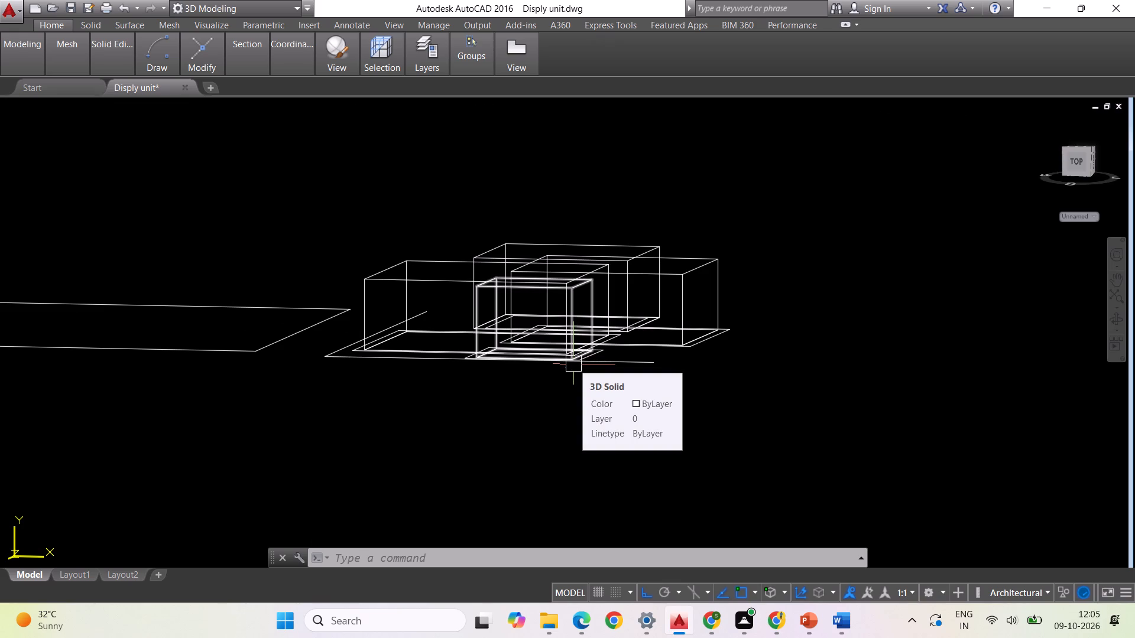
pyautogui.scroll(-1, 630, 313)
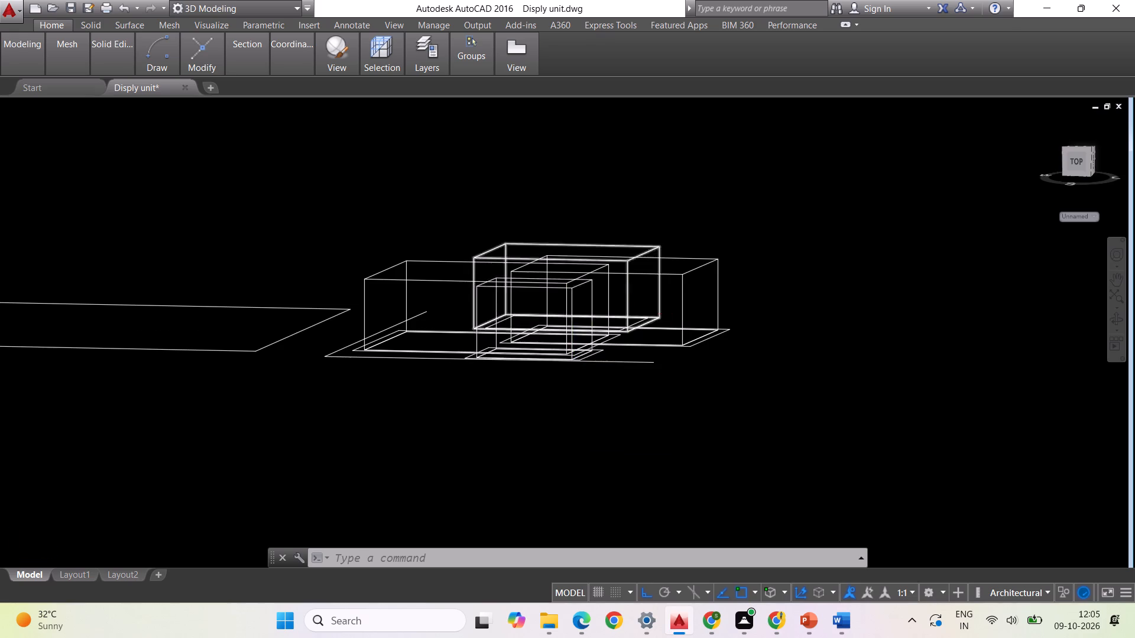
pyautogui.moveTo(585, 351); pyautogui.dragTo(590, 399, button='middle')
pyautogui.scroll(-1, 585, 351)
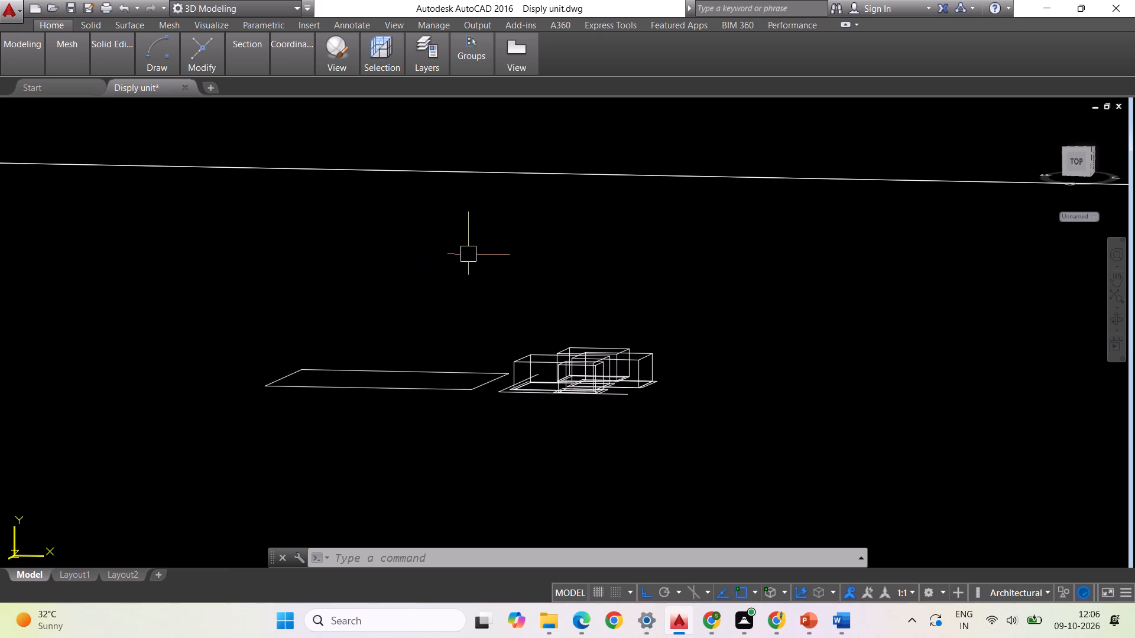
pyautogui.keyDown('shift'); pyautogui.moveTo(528, 246); pyautogui.dragTo(584, 393, button='middle'); pyautogui.keyUp('shift')
pyautogui.keyDown('shift'); pyautogui.scroll(-1, 528, 246); pyautogui.keyUp('shift')
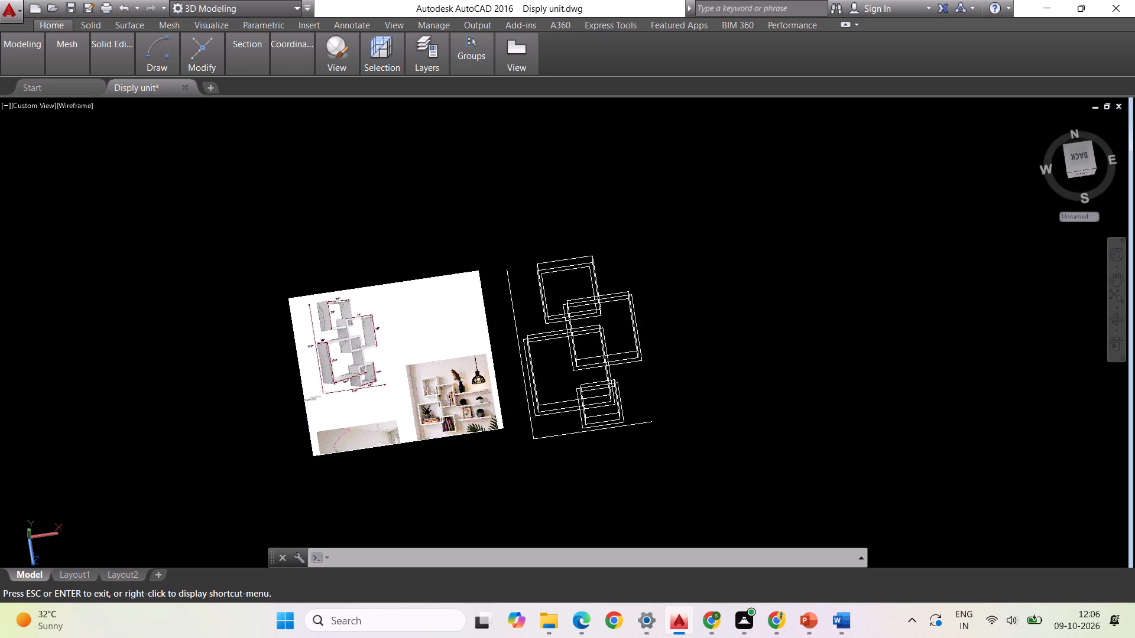
pyautogui.keyDown('shift'); pyautogui.moveTo(584, 393); pyautogui.dragTo(646, 383, button='middle'); pyautogui.keyUp('shift')
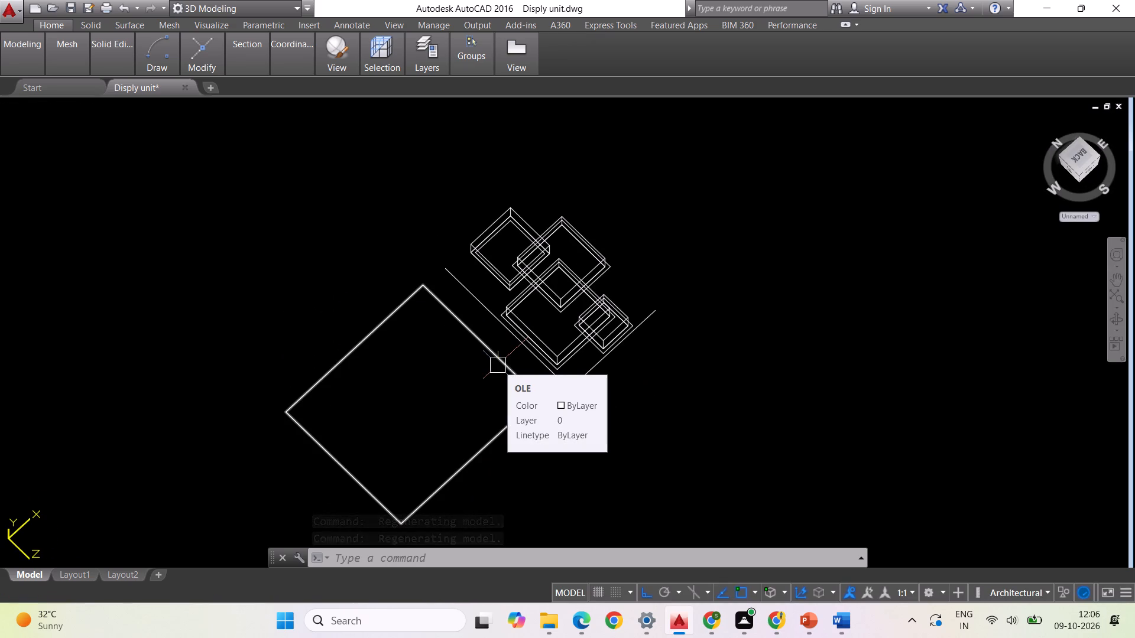
pyautogui.scroll(-1, 747, 231)
pyautogui.moveTo(656, 337); pyautogui.dragTo(688, 304, button='middle')
pyautogui.keyDown('shift'); pyautogui.moveTo(644, 323); pyautogui.dragTo(659, 269, button='middle'); pyautogui.keyUp('shift')
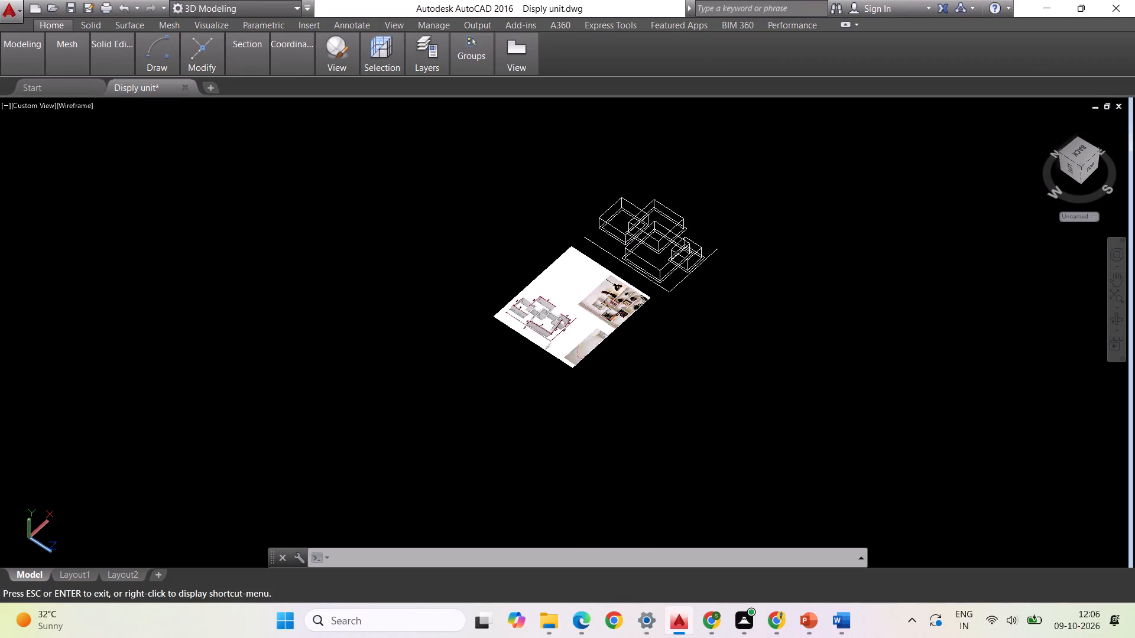
pyautogui.keyDown('shift'); pyautogui.moveTo(659, 269); pyautogui.dragTo(663, 315, button='middle'); pyautogui.keyUp('shift')
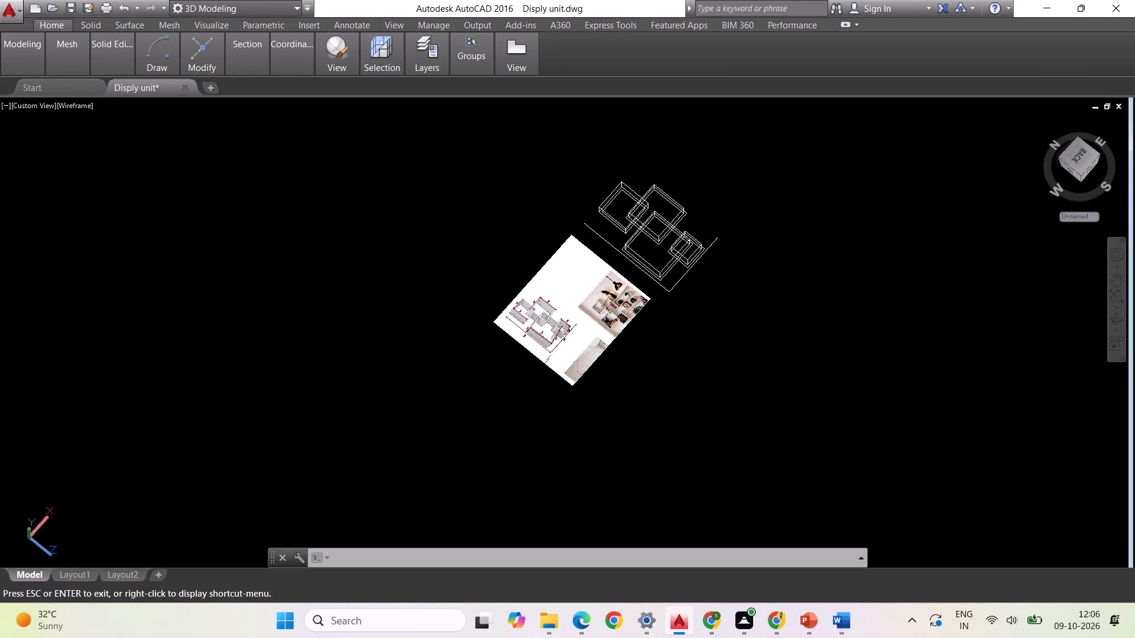
pyautogui.keyDown('shift'); pyautogui.moveTo(663, 315); pyautogui.dragTo(699, 233, button='middle'); pyautogui.keyUp('shift')
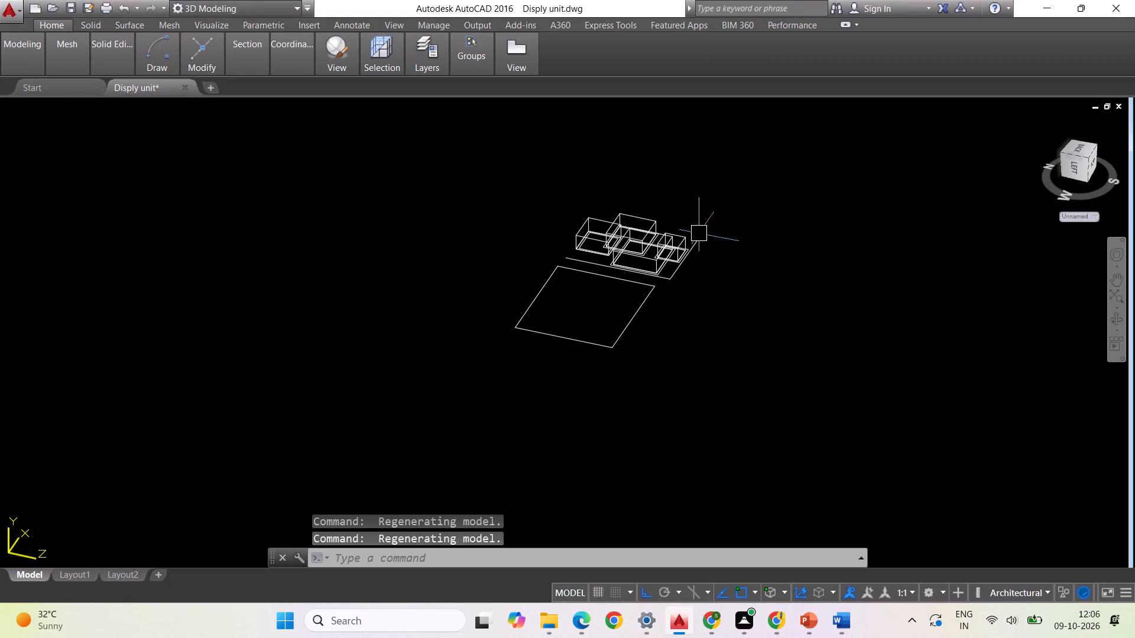
# Switch the coordinate system from the unnamed UCS to WCS.
pyautogui.keyDown('shift'); pyautogui.click(1095, 215); pyautogui.keyUp('shift')
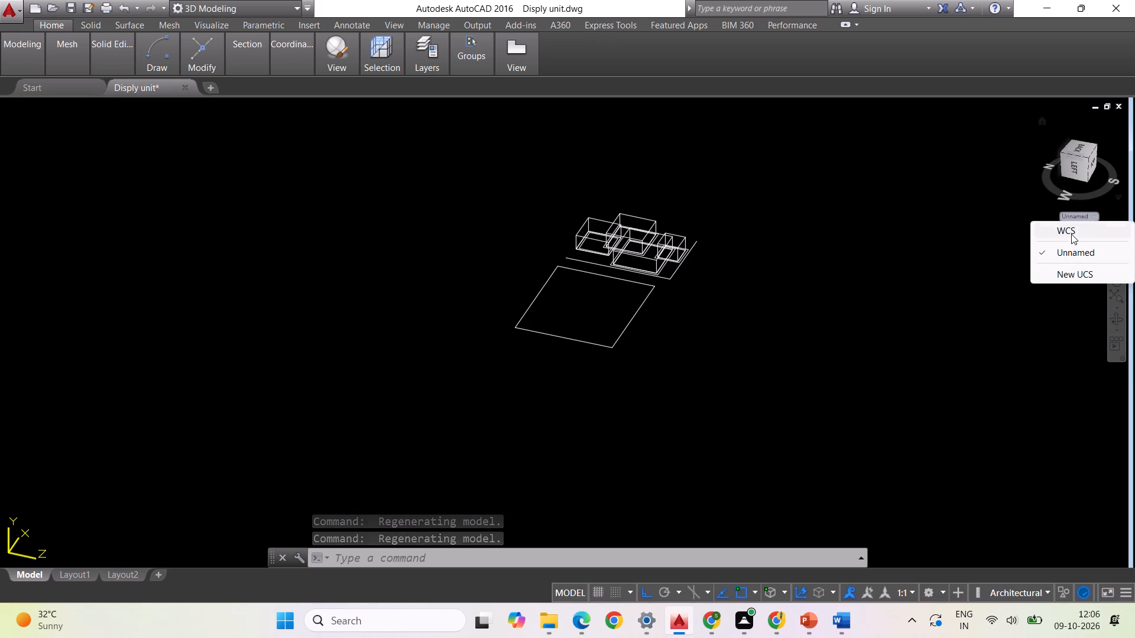
pyautogui.keyDown('shift'); pyautogui.click(1071, 235); pyautogui.keyUp('shift')
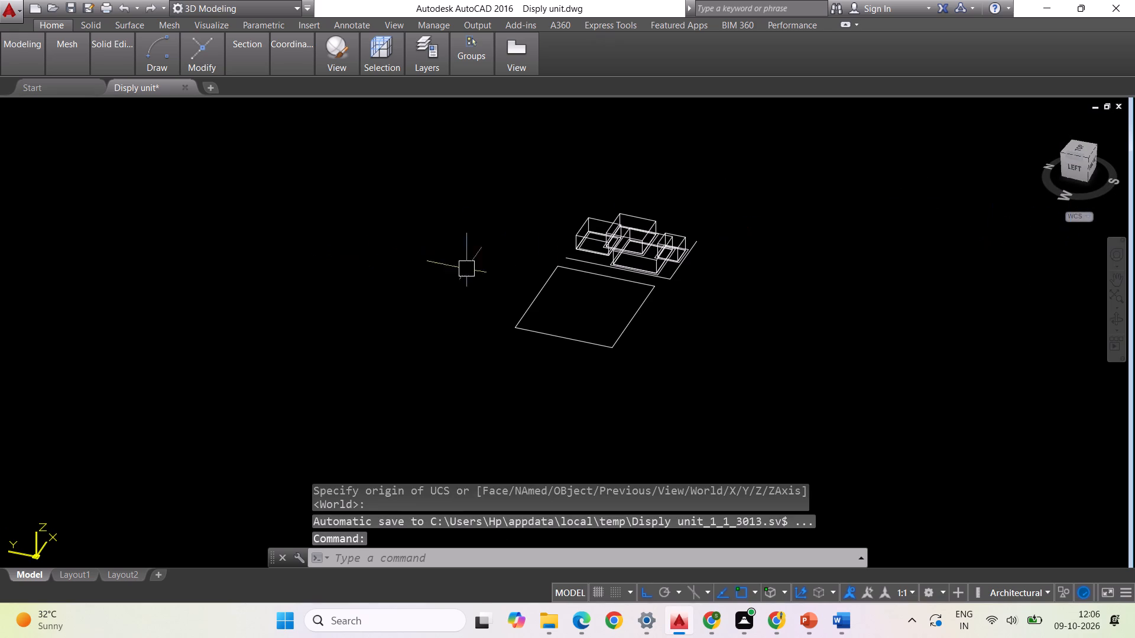
# Orbit the model from the tilted top view to a raised front view to examine the boxes under the WCS.
pyautogui.keyDown('shift'); pyautogui.click(1092, 221); pyautogui.keyUp('shift')
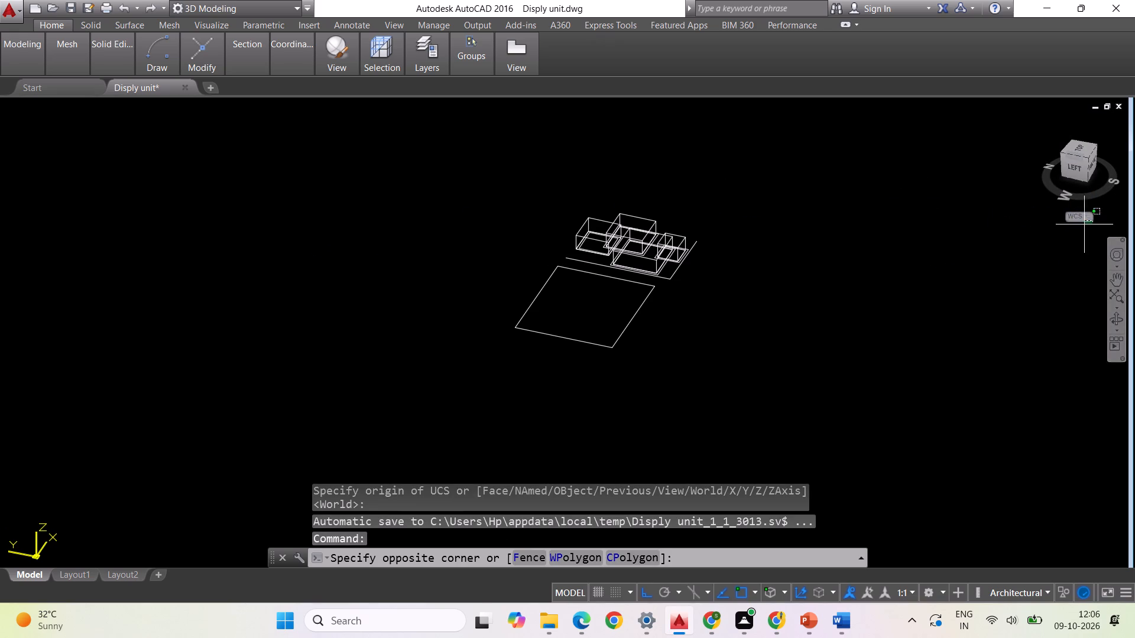
pyautogui.keyDown('shift'); pyautogui.moveTo(854, 258); pyautogui.dragTo(790, 336, button='middle'); pyautogui.keyUp('shift')
pyautogui.keyDown('shift'); pyautogui.scroll(-1, 857, 261); pyautogui.keyUp('shift')
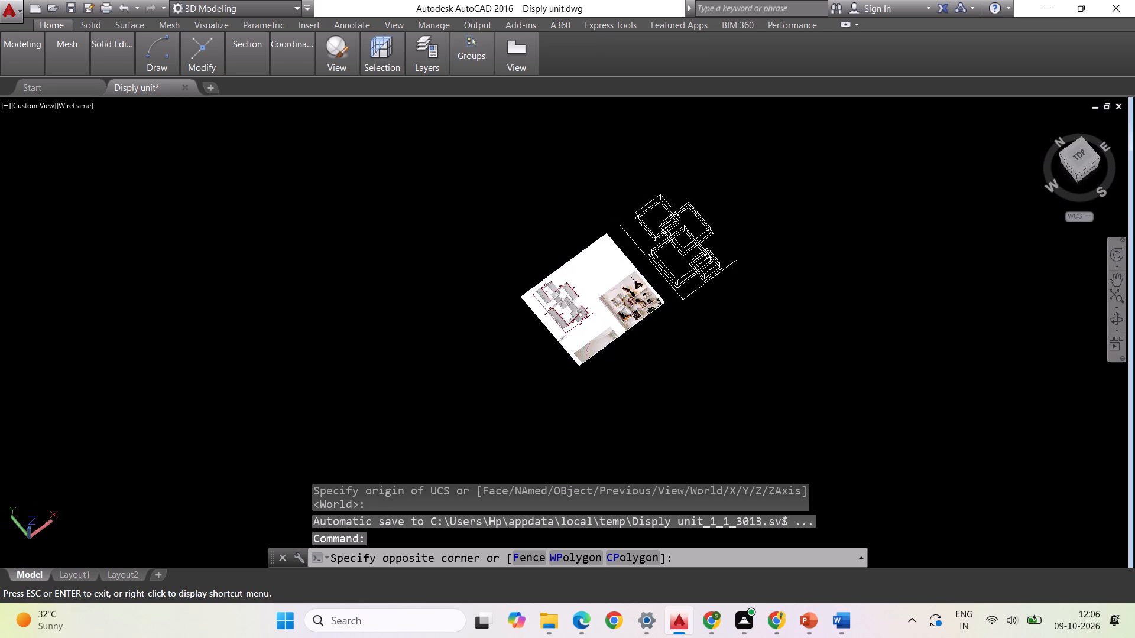
pyautogui.keyDown('shift'); pyautogui.moveTo(790, 336); pyautogui.dragTo(807, 346, button='middle'); pyautogui.keyUp('shift')
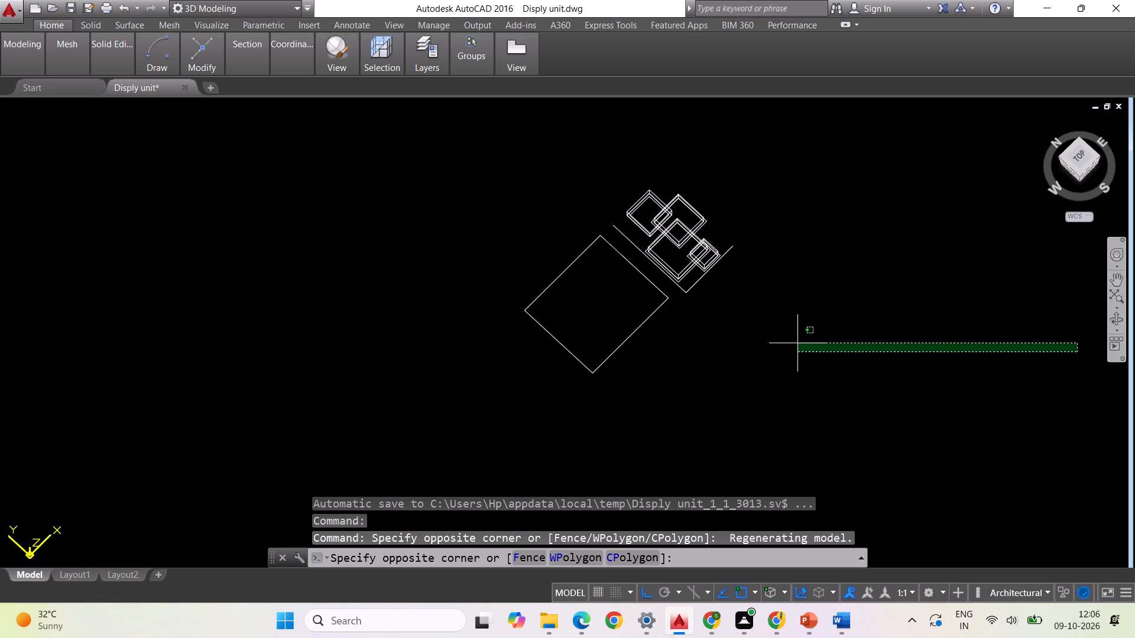
pyautogui.press('Escape')
pyautogui.click(1089, 223)
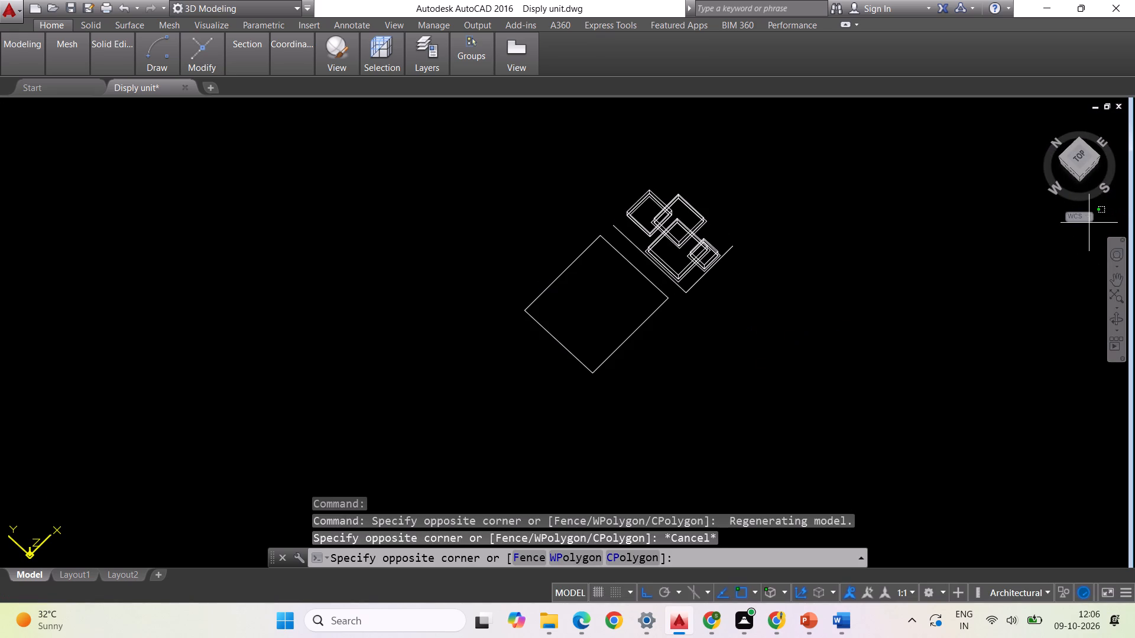
pyautogui.click(1090, 216)
pyautogui.keyDown('shift'); pyautogui.moveTo(997, 255); pyautogui.dragTo(1003, 253, button='middle'); pyautogui.keyUp('shift')
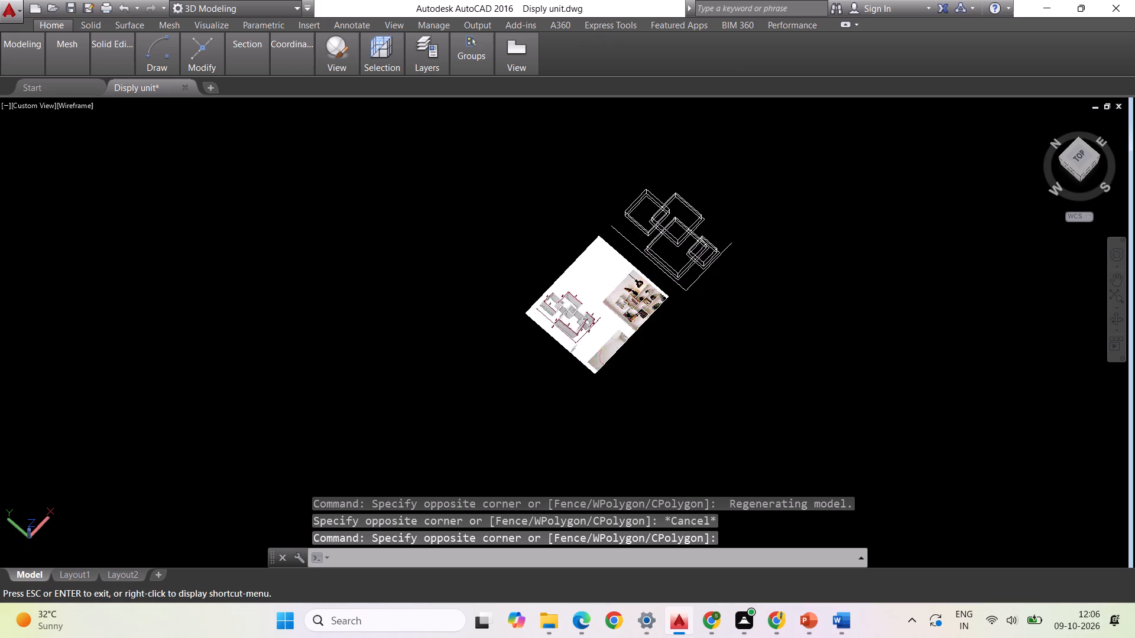
pyautogui.keyDown('shift'); pyautogui.moveTo(1003, 253); pyautogui.dragTo(1017, 200, button='middle'); pyautogui.keyUp('shift')
pyautogui.keyDown('shift'); pyautogui.moveTo(965, 268); pyautogui.dragTo(819, 299, button='middle'); pyautogui.keyUp('shift')
pyautogui.keyDown('shift'); pyautogui.scroll(-1, 965, 268); pyautogui.keyUp('shift')
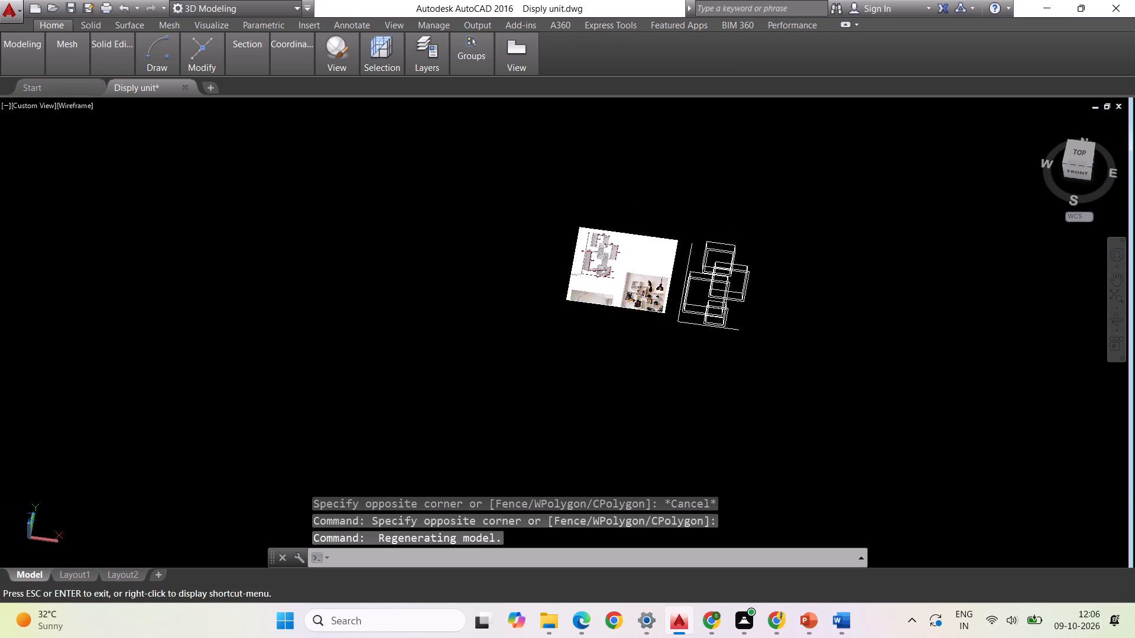
pyautogui.keyDown('shift'); pyautogui.moveTo(819, 299); pyautogui.dragTo(853, 235, button='middle'); pyautogui.keyUp('shift')
pyautogui.keyDown('shift'); pyautogui.scroll(3, 682, 295); pyautogui.keyUp('shift')
pyautogui.keyDown('shift'); pyautogui.scroll(-2, 393, 258); pyautogui.keyUp('shift')
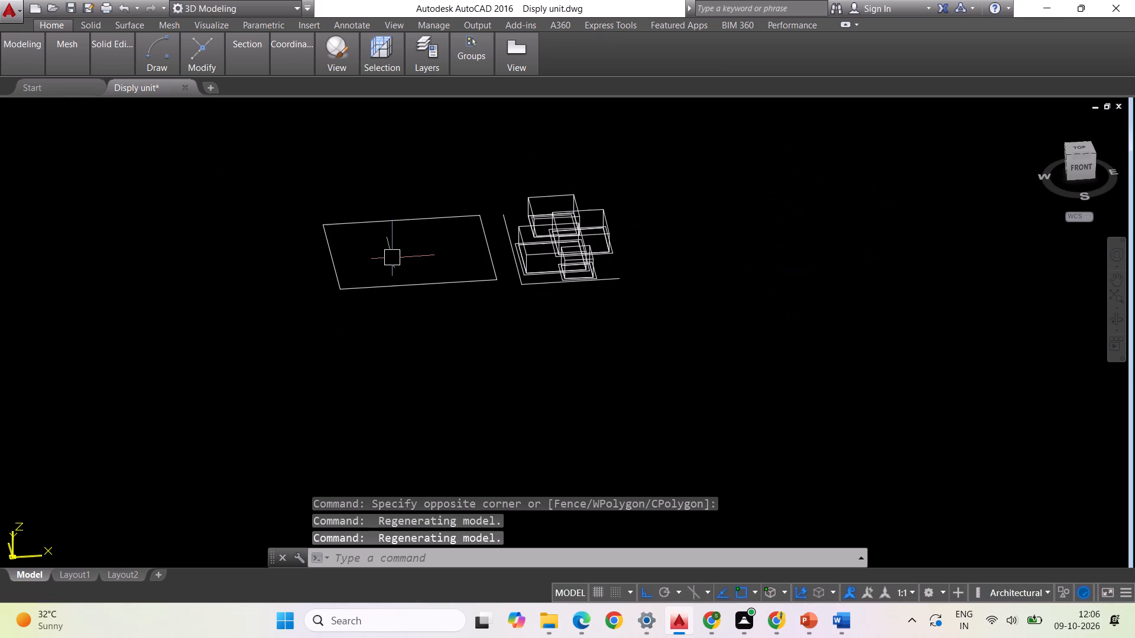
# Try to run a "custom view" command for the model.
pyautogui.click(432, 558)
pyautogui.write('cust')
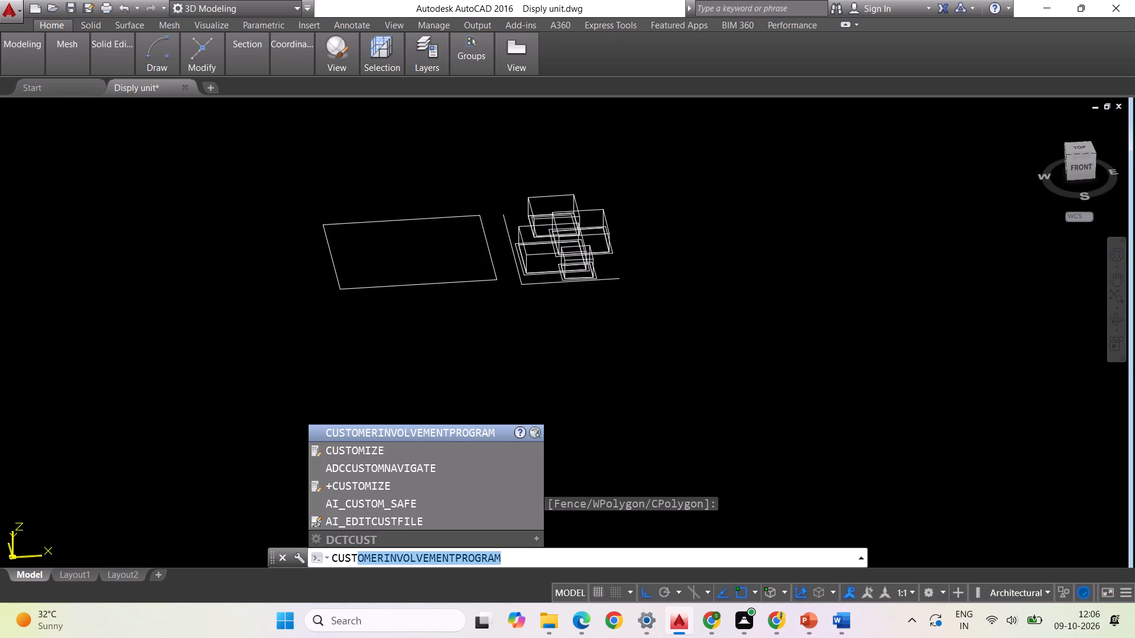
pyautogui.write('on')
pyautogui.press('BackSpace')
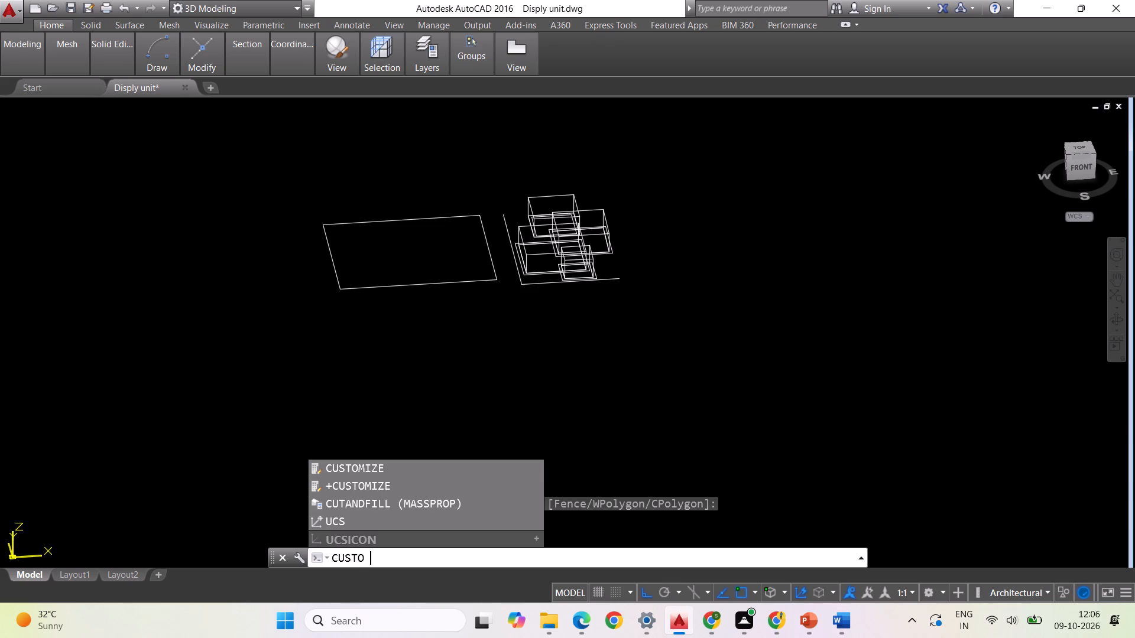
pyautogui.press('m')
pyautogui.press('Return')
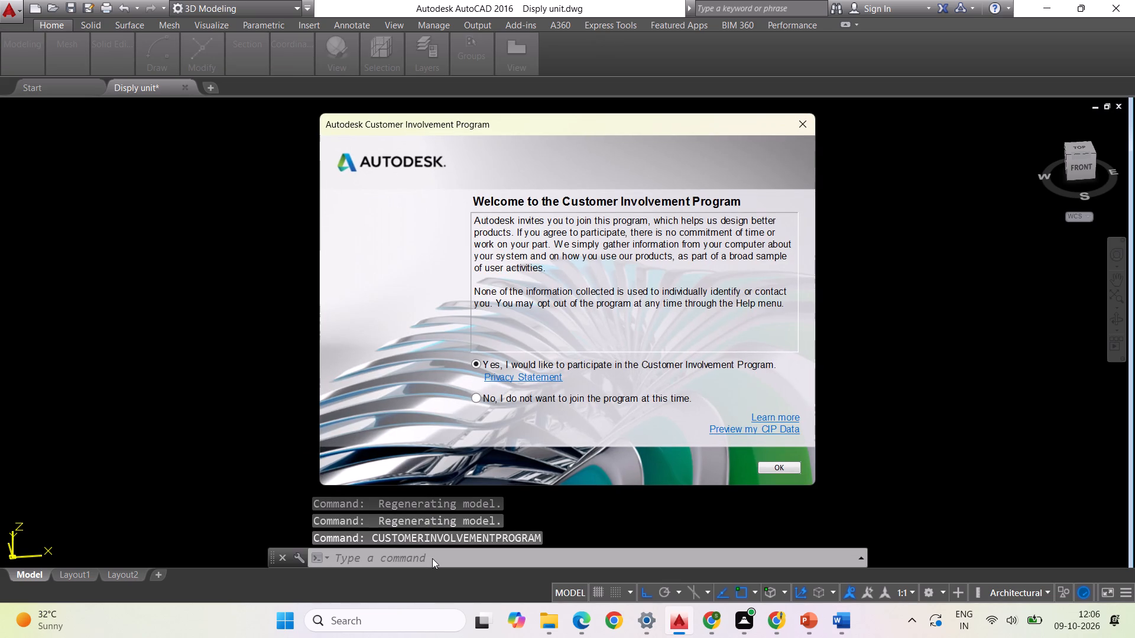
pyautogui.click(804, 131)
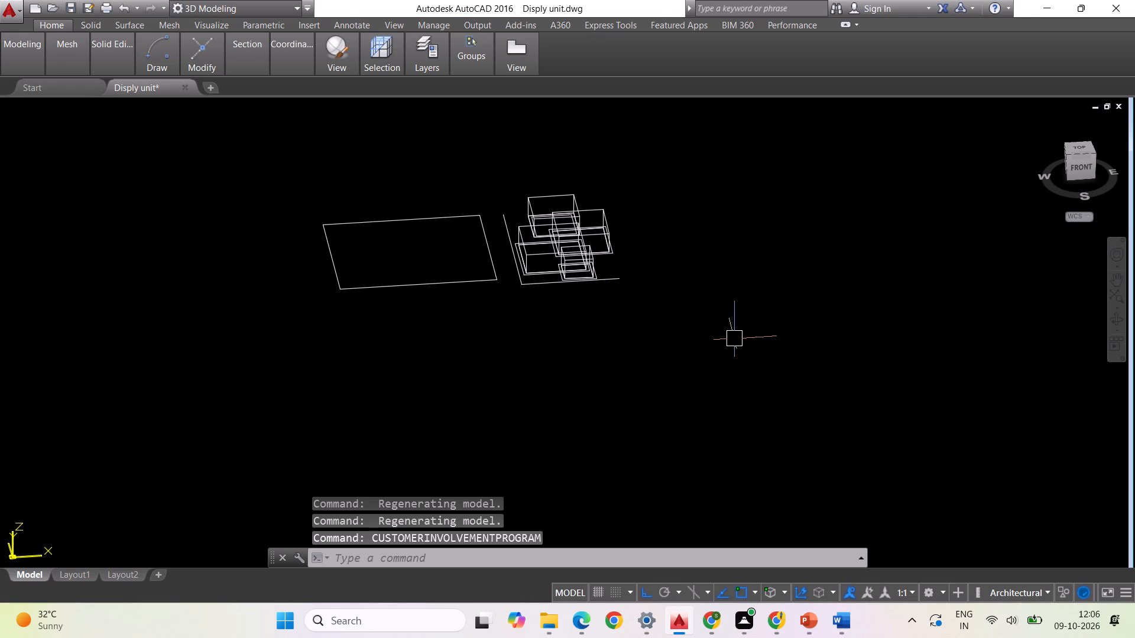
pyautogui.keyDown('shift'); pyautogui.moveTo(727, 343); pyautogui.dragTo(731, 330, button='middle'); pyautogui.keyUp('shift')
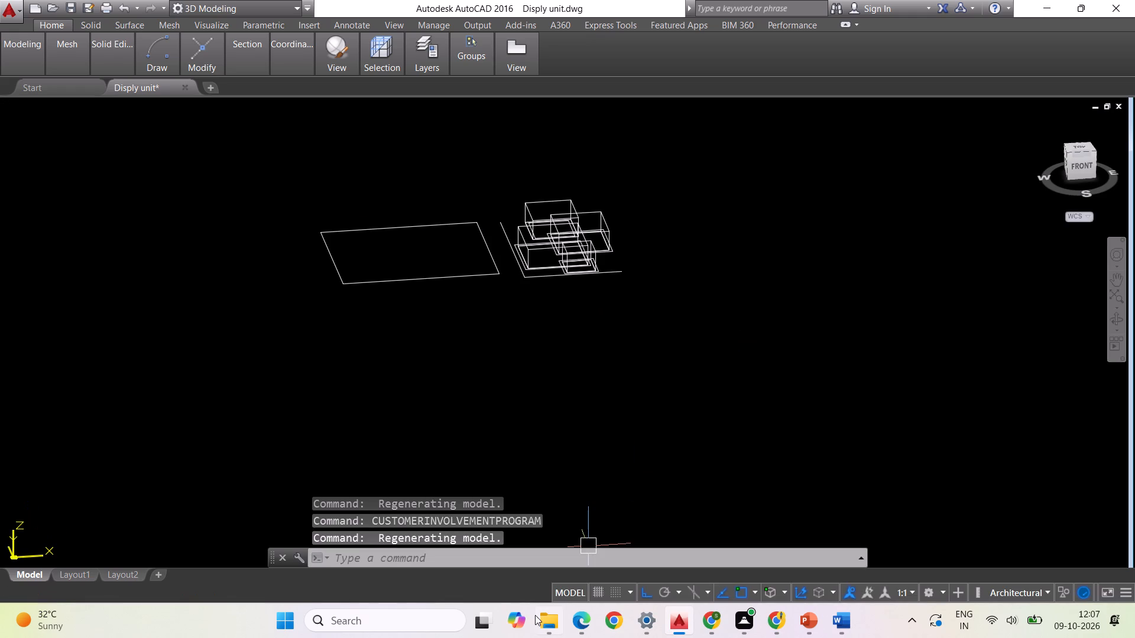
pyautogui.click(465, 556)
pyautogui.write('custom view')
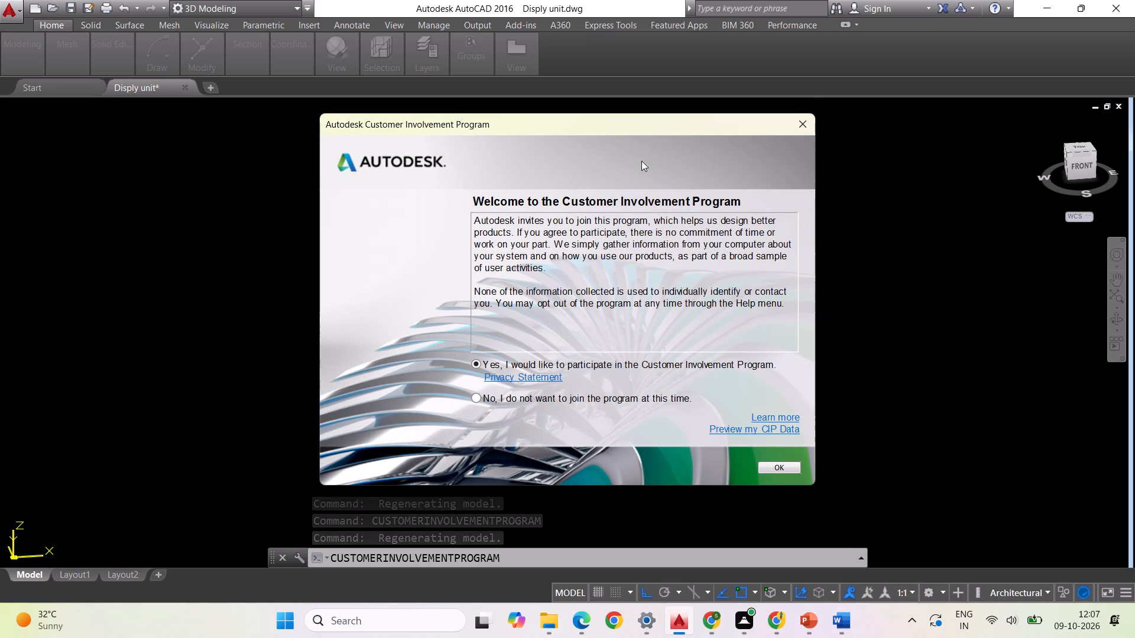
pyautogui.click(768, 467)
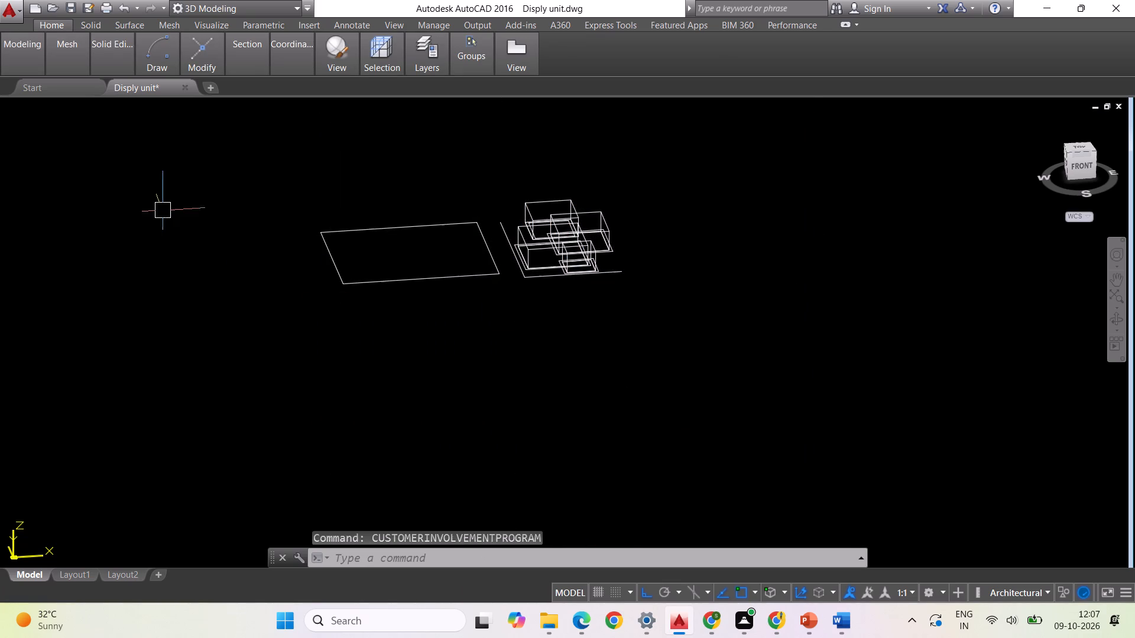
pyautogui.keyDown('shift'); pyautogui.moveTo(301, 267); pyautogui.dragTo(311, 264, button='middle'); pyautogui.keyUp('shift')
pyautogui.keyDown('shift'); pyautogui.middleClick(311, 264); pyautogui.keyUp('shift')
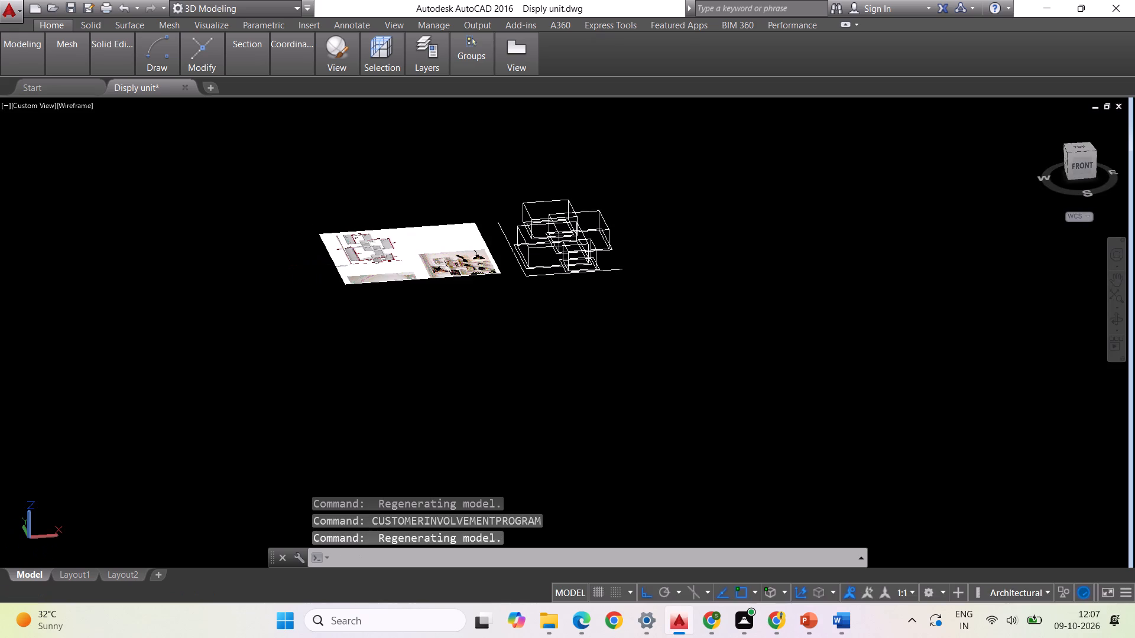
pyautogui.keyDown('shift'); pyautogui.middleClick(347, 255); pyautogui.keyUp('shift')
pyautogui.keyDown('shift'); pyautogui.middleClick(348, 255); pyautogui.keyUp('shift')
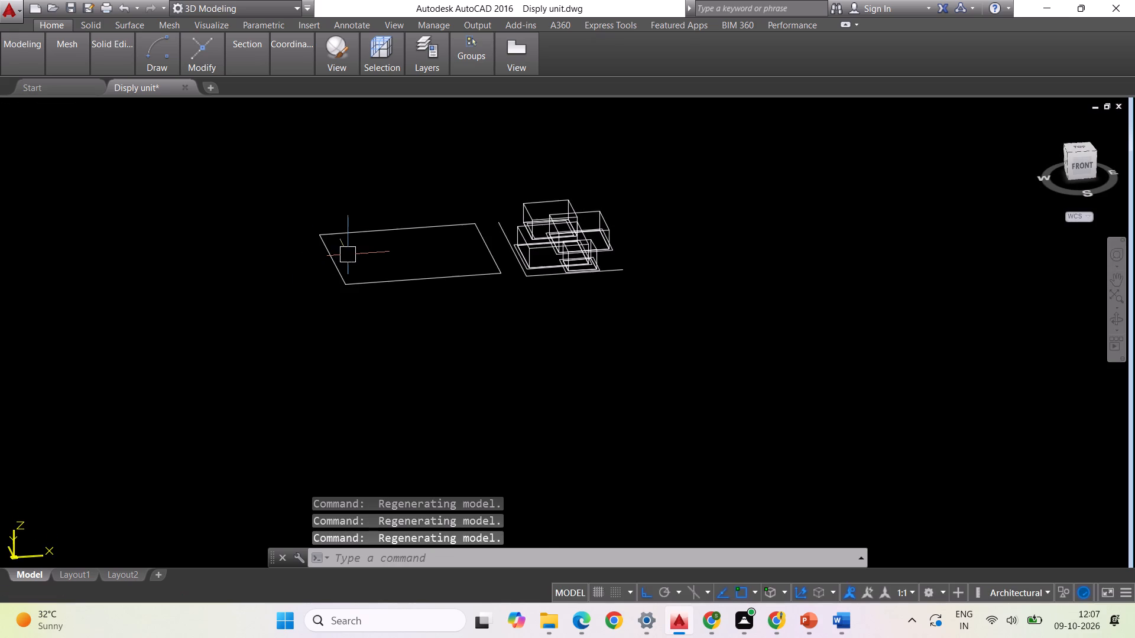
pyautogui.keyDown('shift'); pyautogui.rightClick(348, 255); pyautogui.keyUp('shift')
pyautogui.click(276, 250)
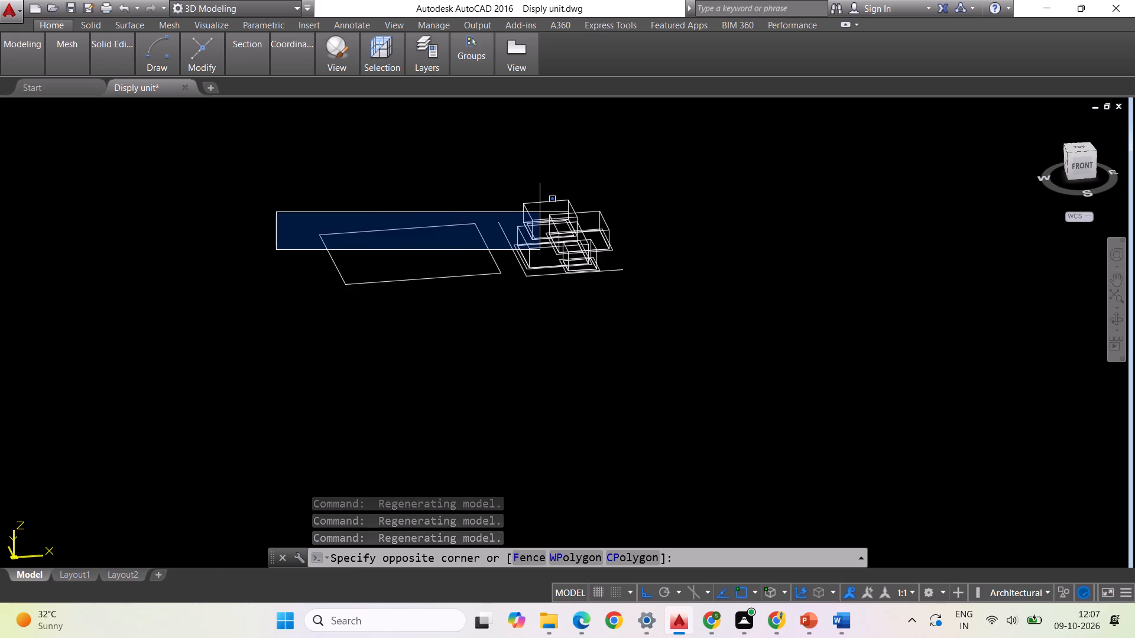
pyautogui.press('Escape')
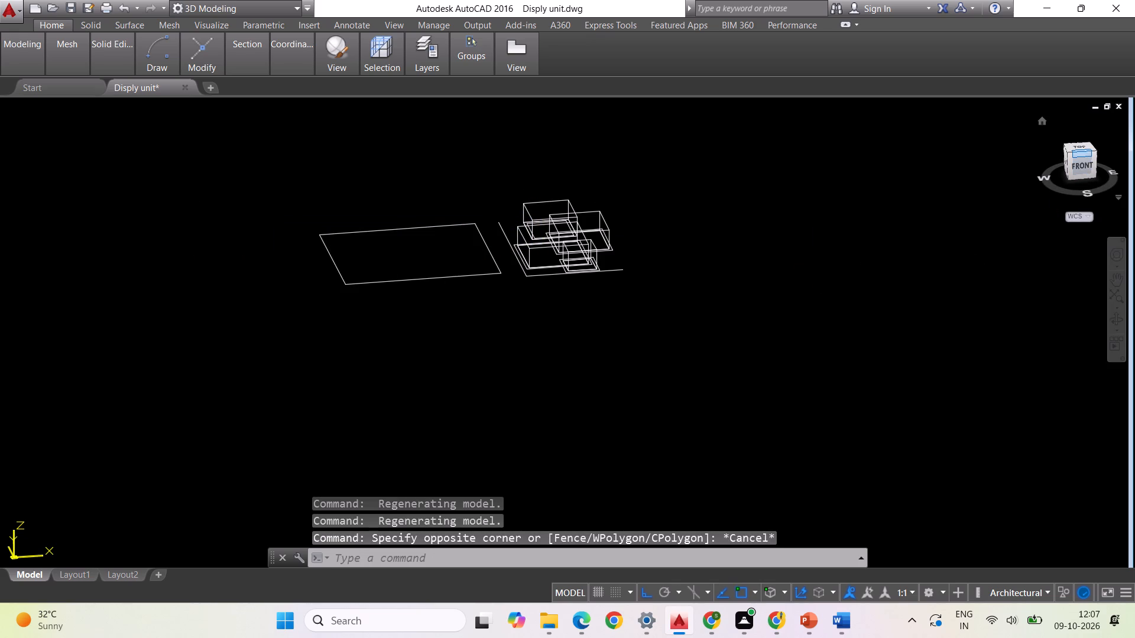
# Check the extruded boxes in the left view and the front view.
pyautogui.click(1065, 163)
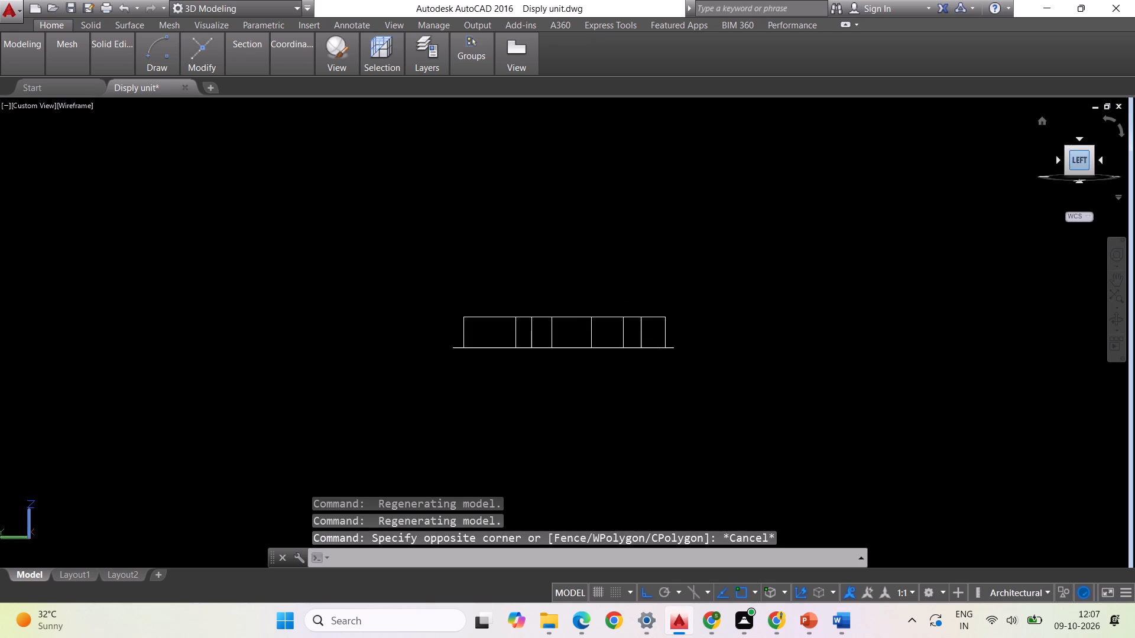
pyautogui.click(1095, 157)
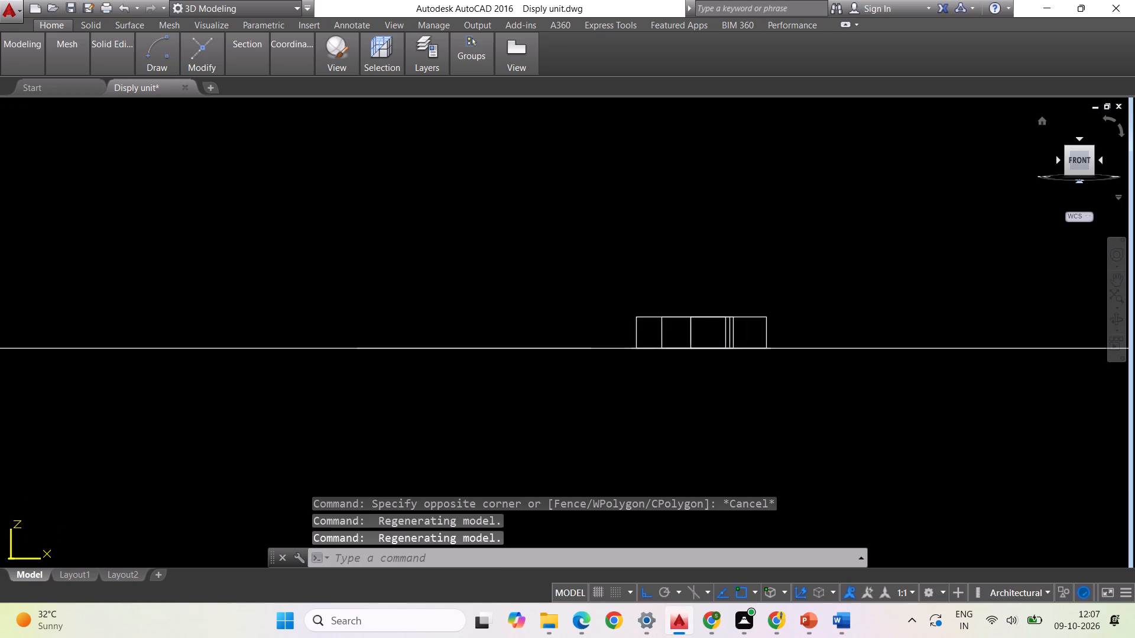
# Examine the extruded boxes in the bottom, front and right views.
pyautogui.click(1079, 181)
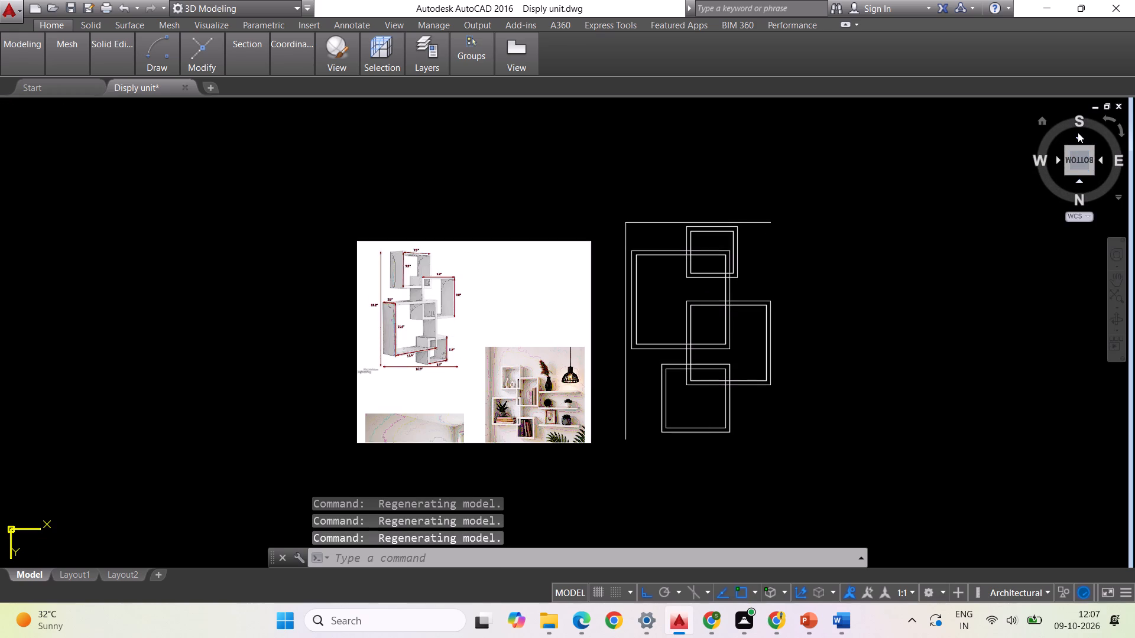
pyautogui.click(1100, 155)
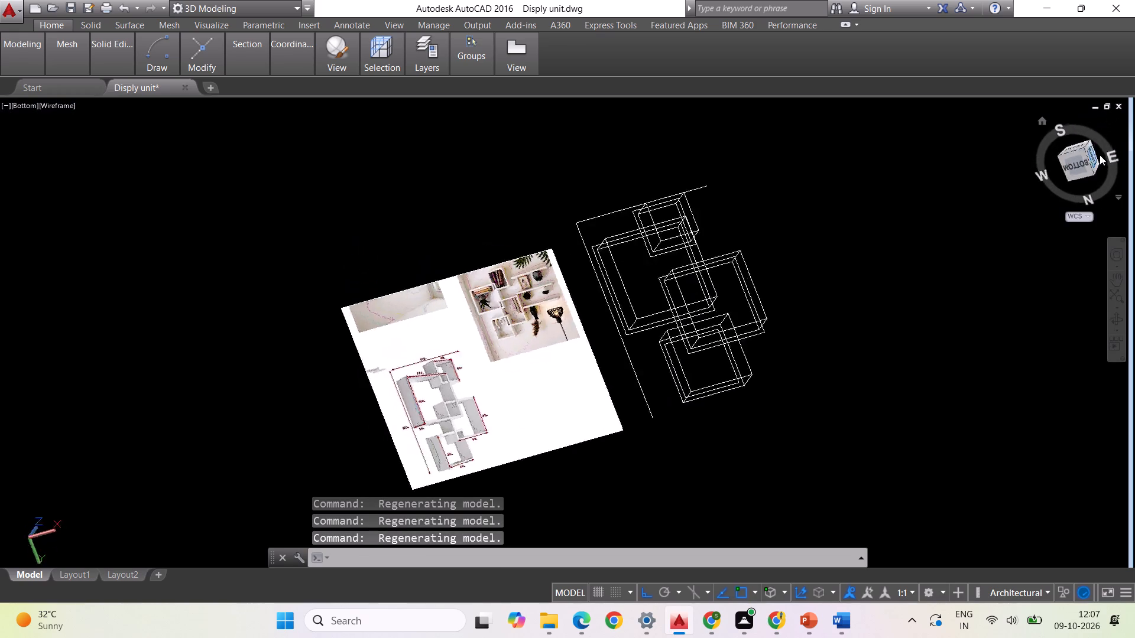
pyautogui.click(1082, 178)
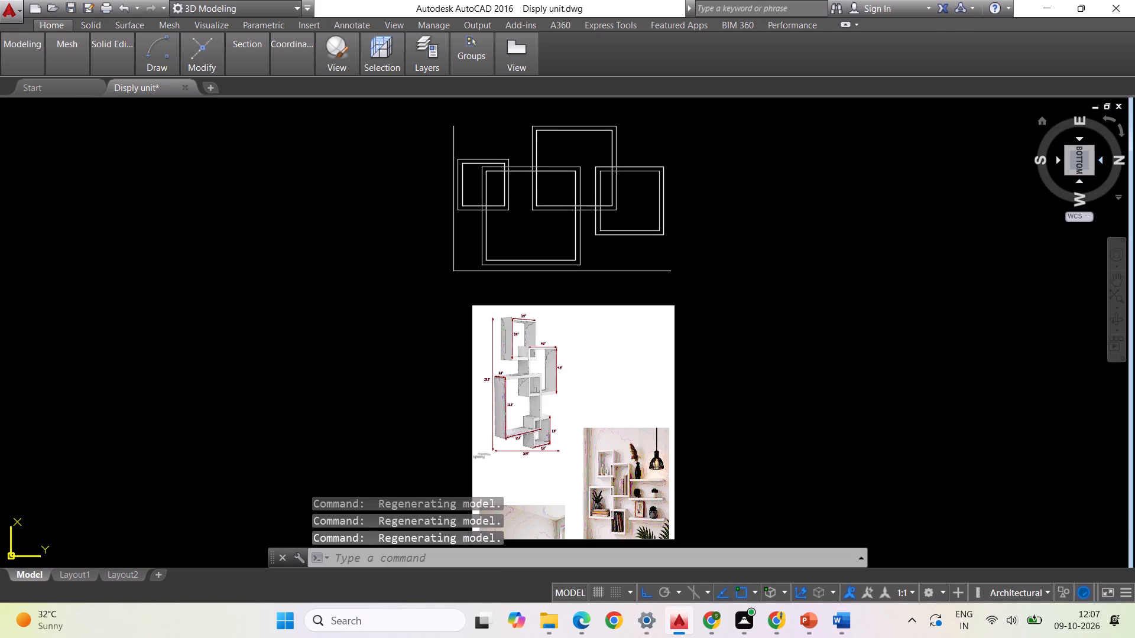
pyautogui.click(1059, 160)
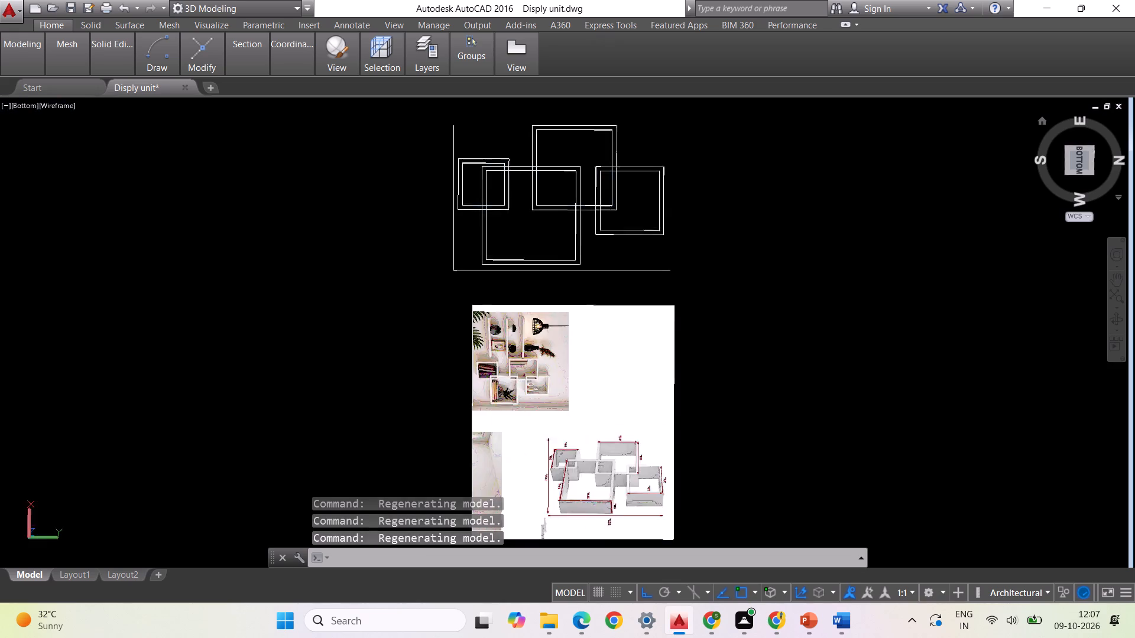
pyautogui.click(1097, 159)
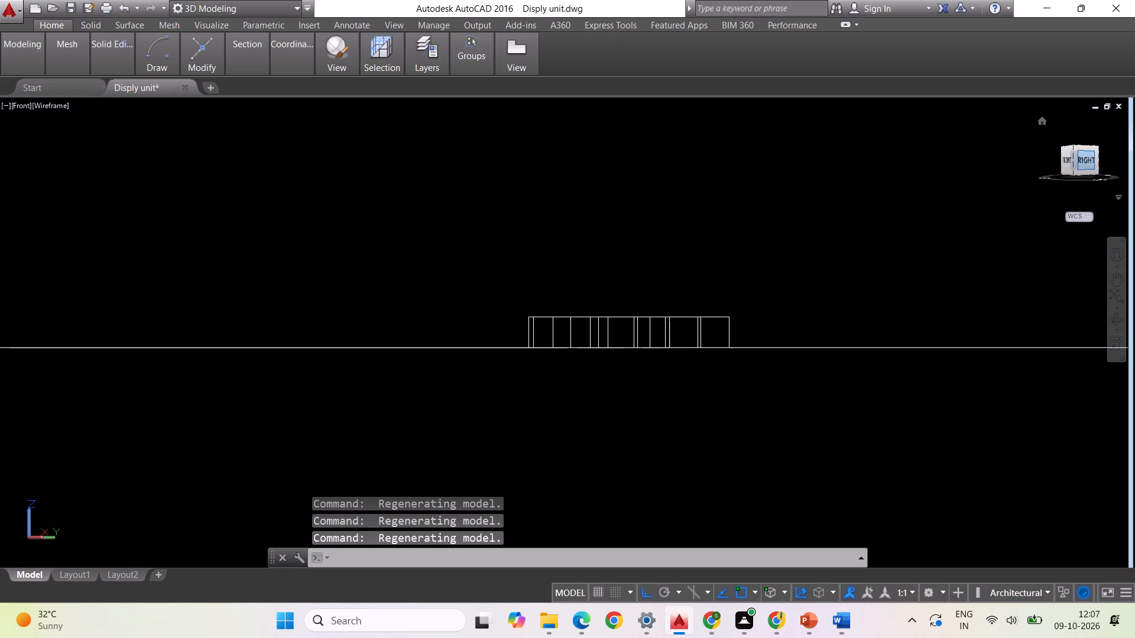
pyautogui.click(1078, 178)
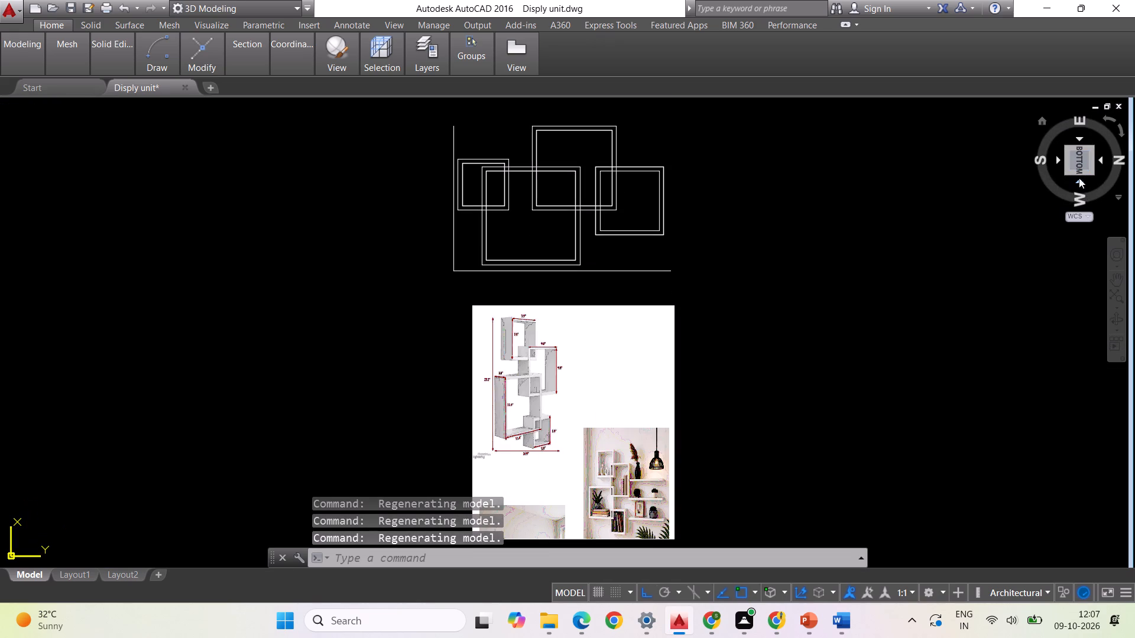
pyautogui.click(1056, 157)
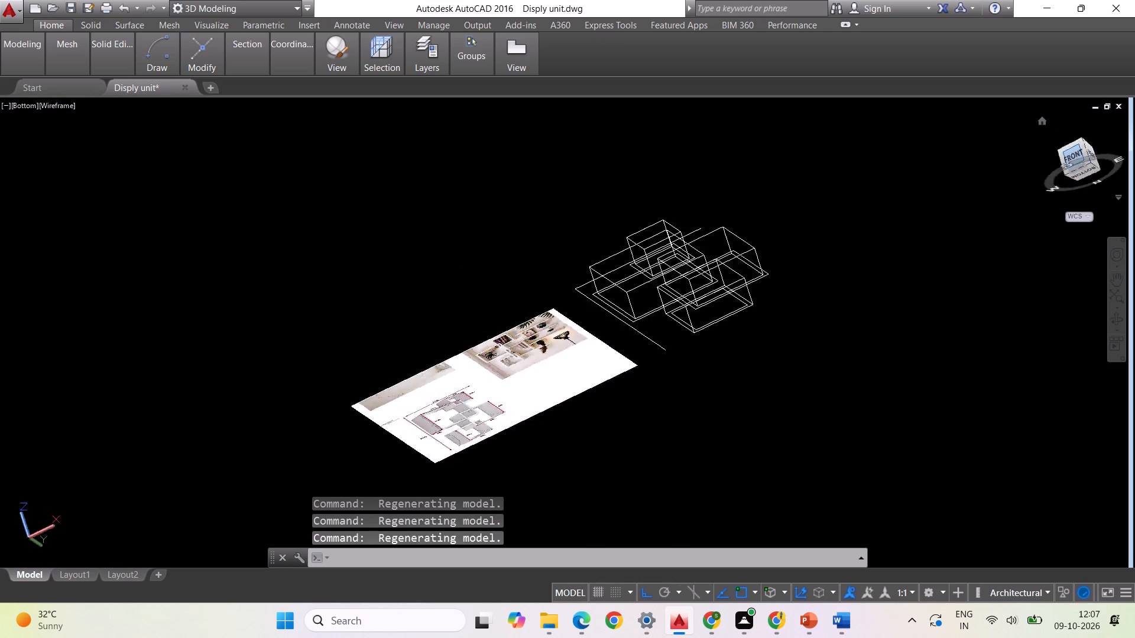
pyautogui.click(1098, 159)
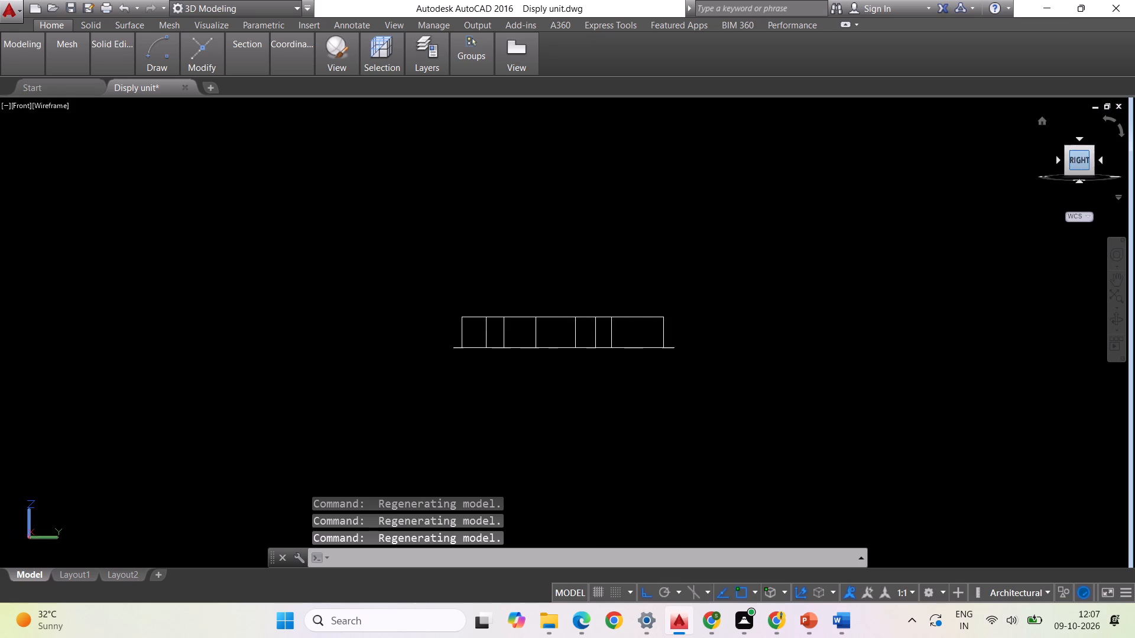
# Compare the boxes in the top, right, bottom, front and back views.
pyautogui.click(1080, 139)
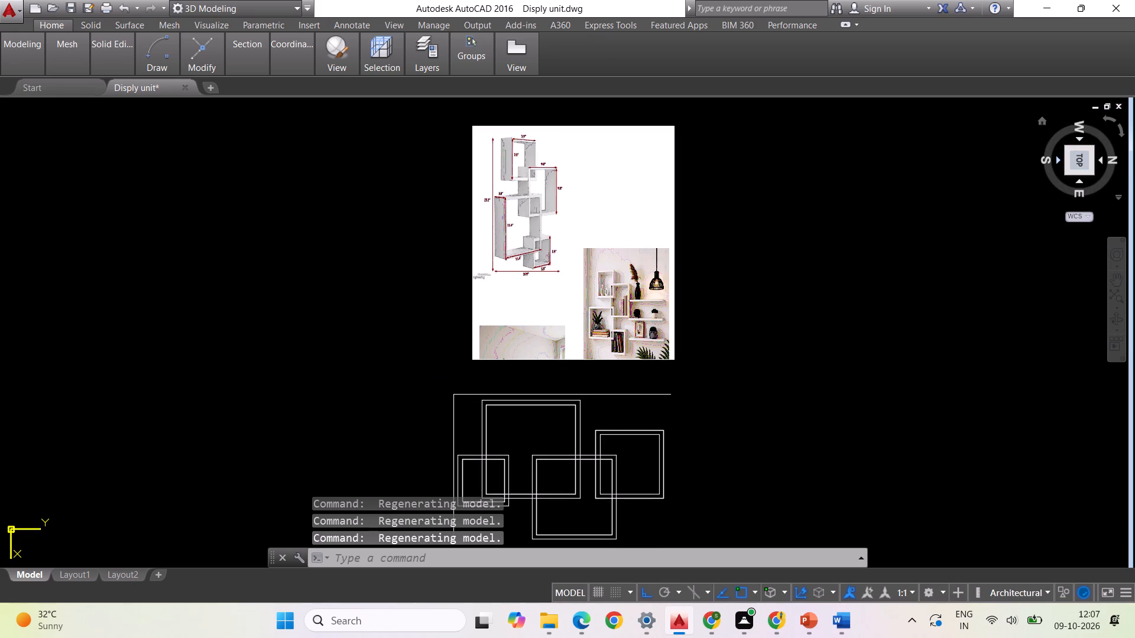
pyautogui.click(1054, 160)
pyautogui.click(1101, 154)
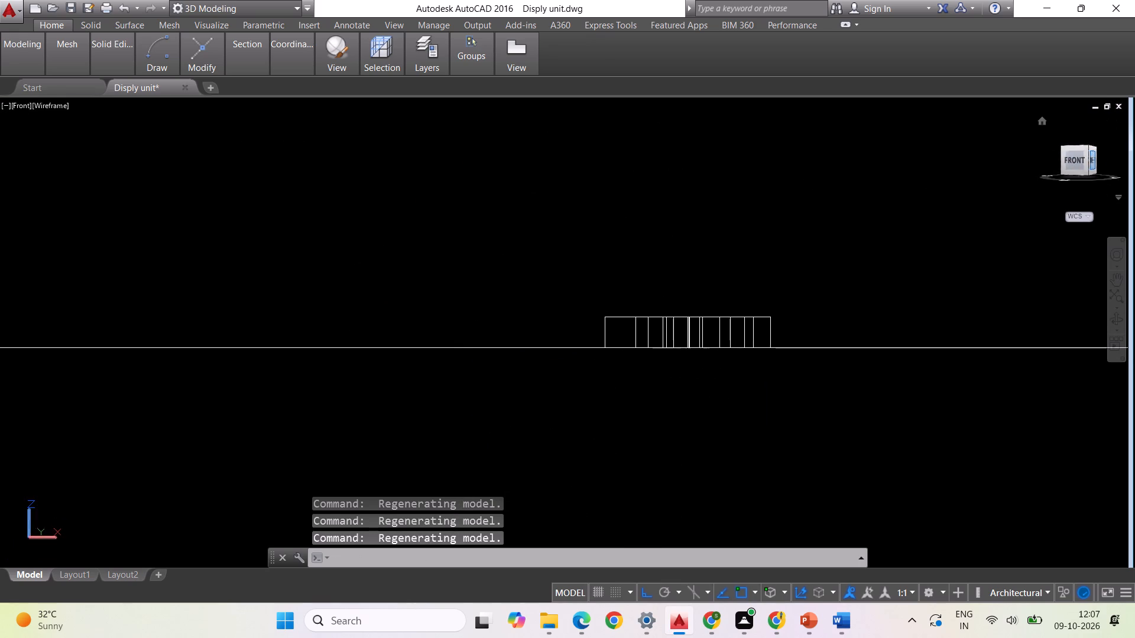
pyautogui.click(1082, 139)
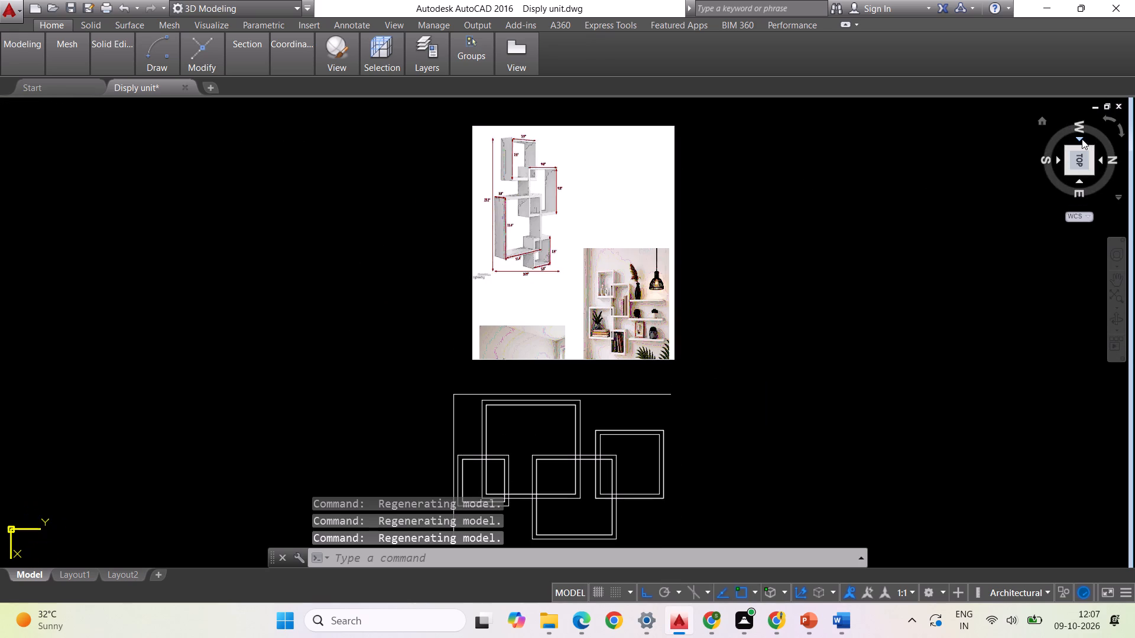
pyautogui.click(1080, 180)
pyautogui.click(1080, 180)
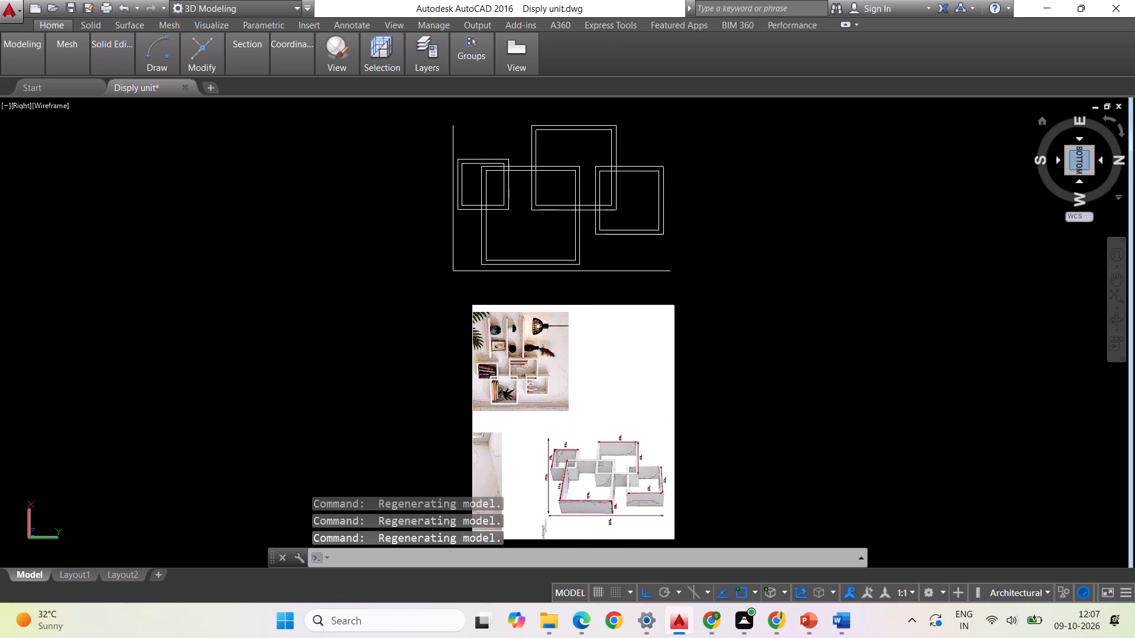
pyautogui.click(1061, 159)
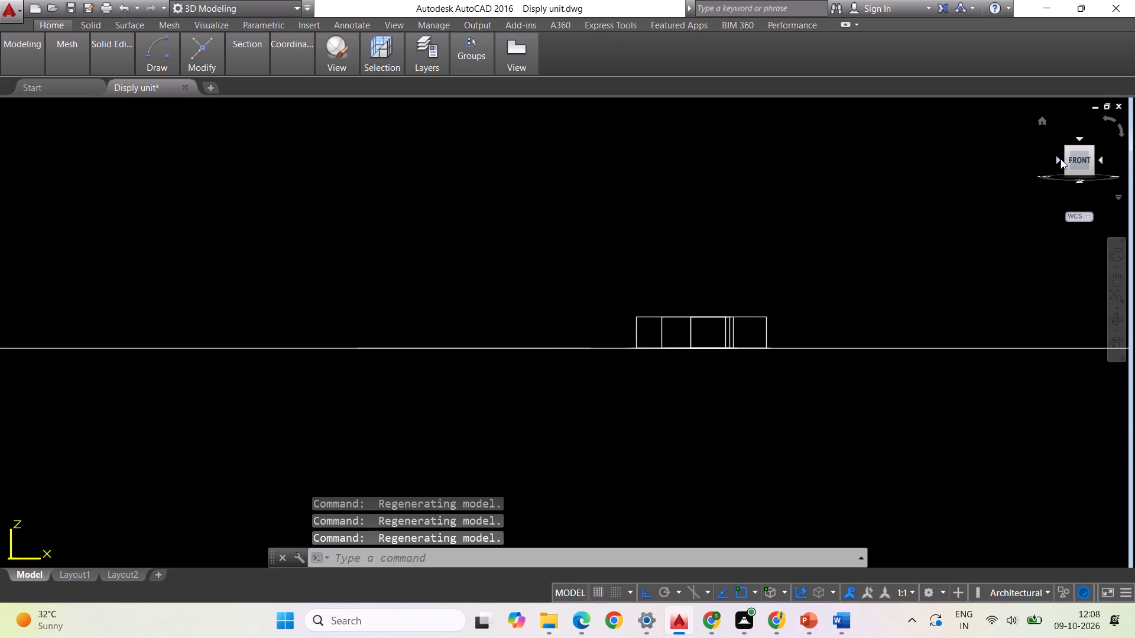
pyautogui.click(1061, 159)
pyautogui.click(1060, 159)
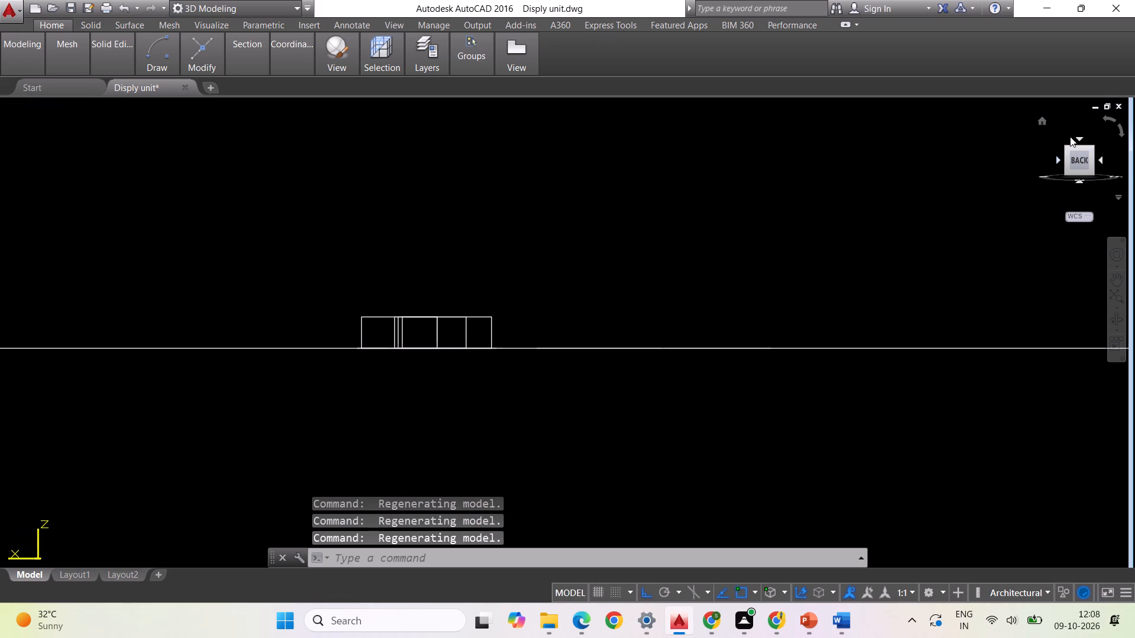
pyautogui.click(1077, 134)
# Orbit the model out of the upside-down top view through tilted custom views to examine the boxes from several sides.
pyautogui.moveTo(1079, 150); pyautogui.dragTo(1088, 150, button='middle')
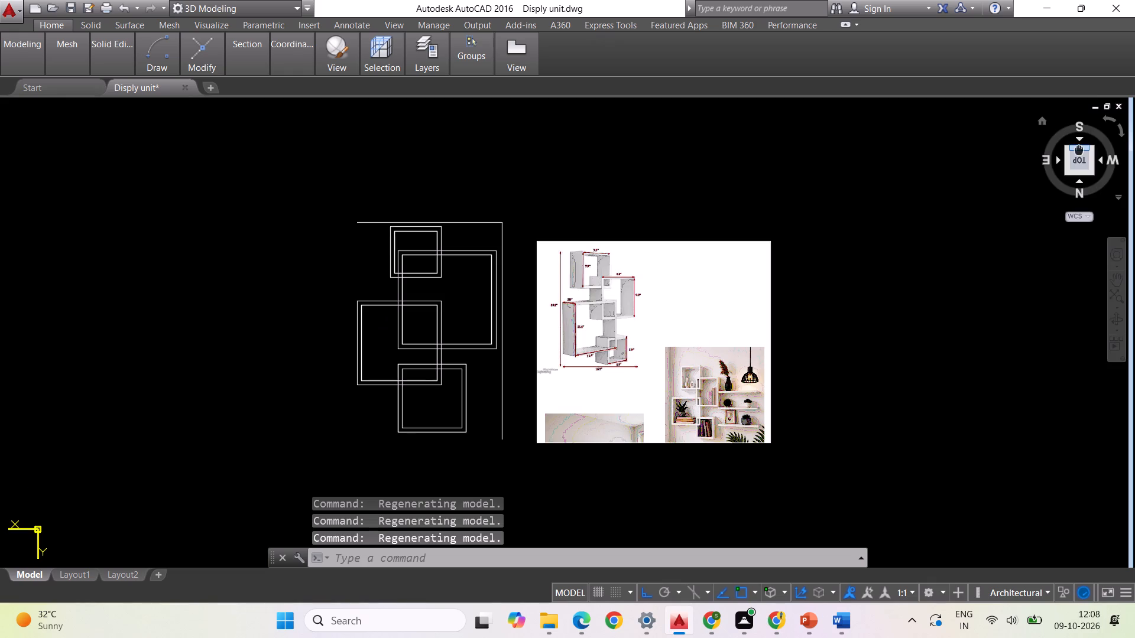
pyautogui.moveTo(1088, 150); pyautogui.dragTo(1058, 166, button='middle')
pyautogui.moveTo(1079, 184); pyautogui.dragTo(1036, 196, button='middle')
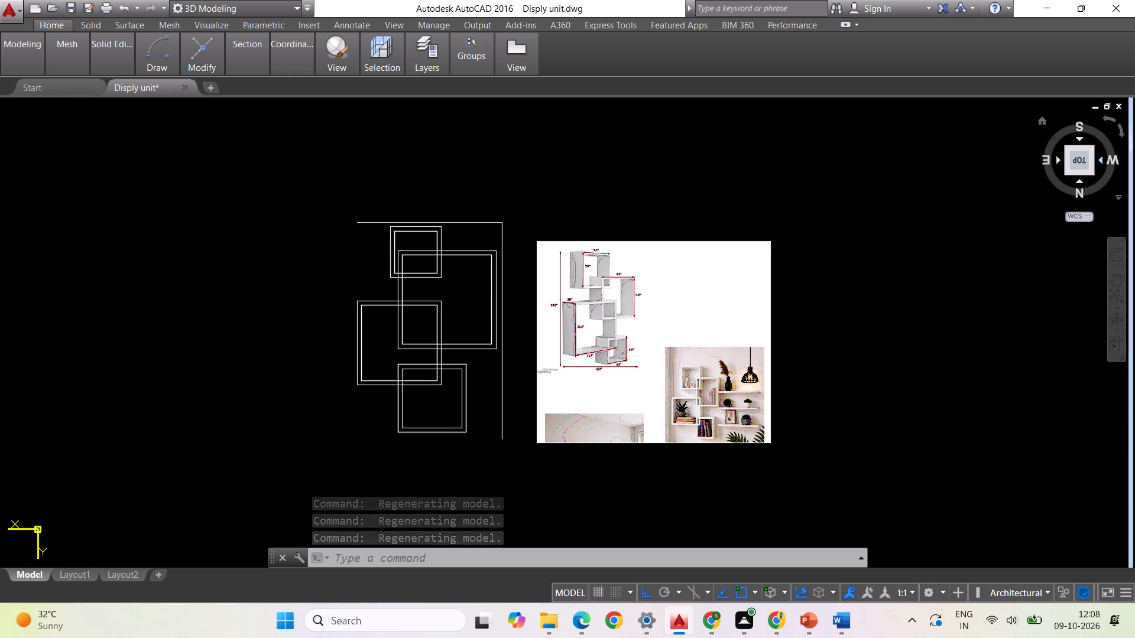
pyautogui.moveTo(1082, 157); pyautogui.dragTo(1014, 150, button='middle')
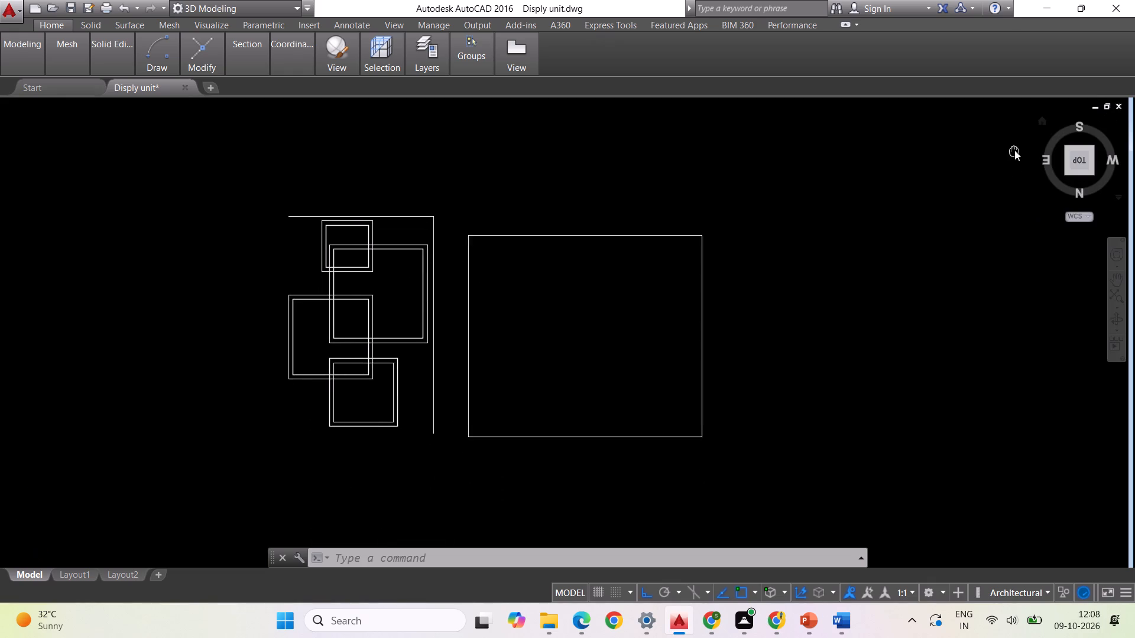
pyautogui.moveTo(1014, 150); pyautogui.dragTo(1045, 138, button='middle')
pyautogui.moveTo(1099, 161); pyautogui.dragTo(1094, 180, button='middle')
pyautogui.scroll(-1, 1099, 161)
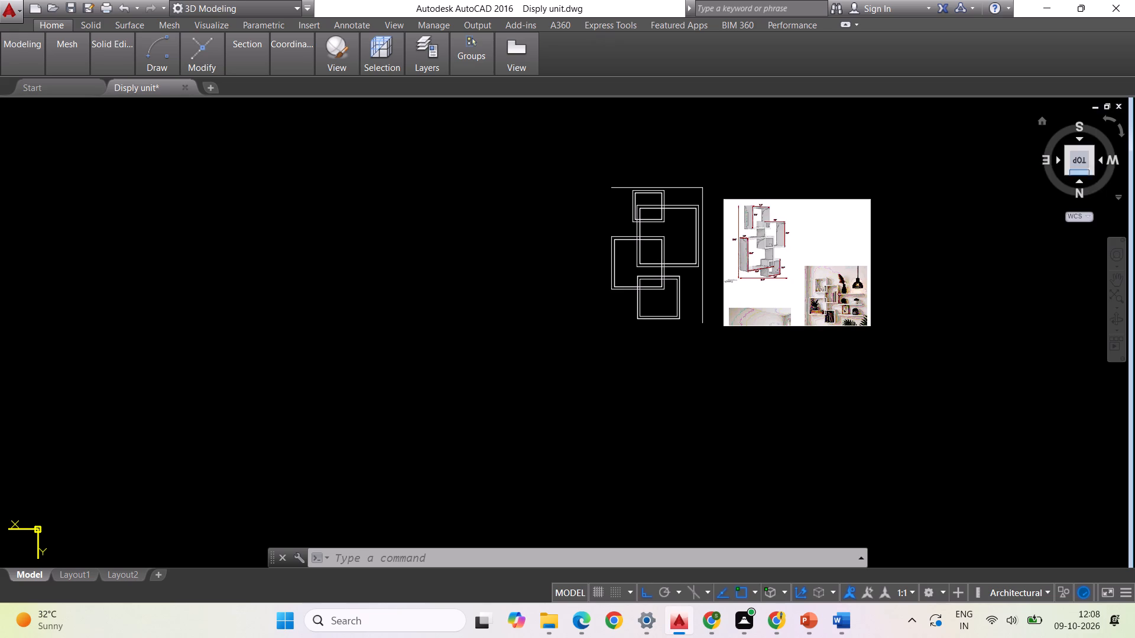
pyautogui.keyDown('shift'); pyautogui.moveTo(1090, 168); pyautogui.dragTo(1065, 200, button='middle'); pyautogui.keyUp('shift')
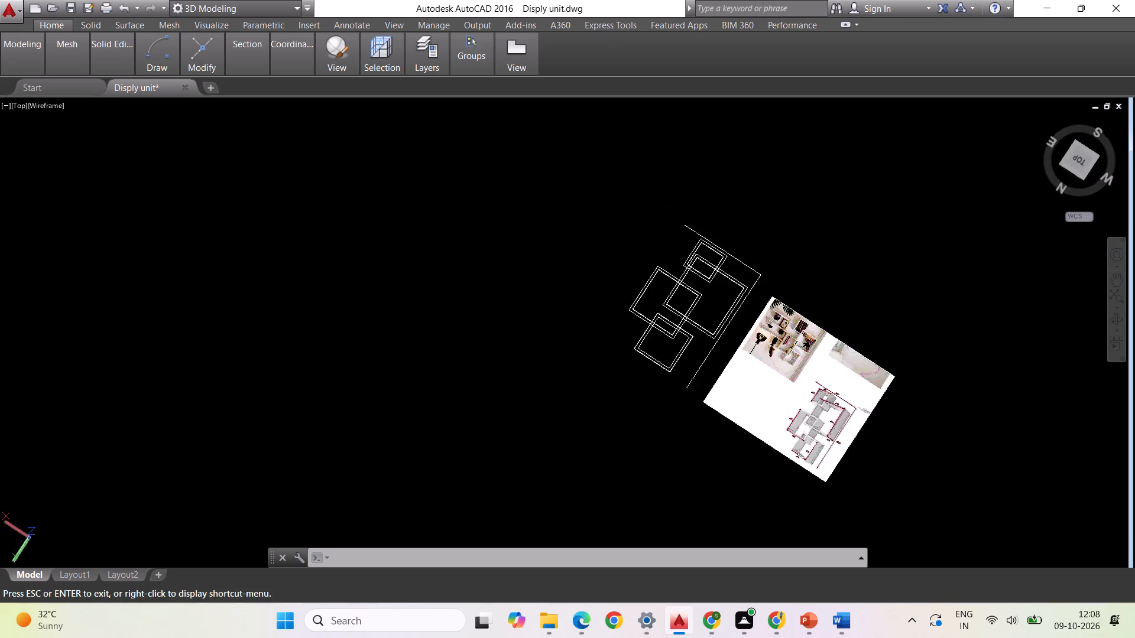
pyautogui.keyDown('shift'); pyautogui.moveTo(1065, 200); pyautogui.dragTo(969, 118, button='middle'); pyautogui.keyUp('shift')
pyautogui.keyDown('shift'); pyautogui.moveTo(1096, 171); pyautogui.dragTo(1076, 207, button='middle'); pyautogui.keyUp('shift')
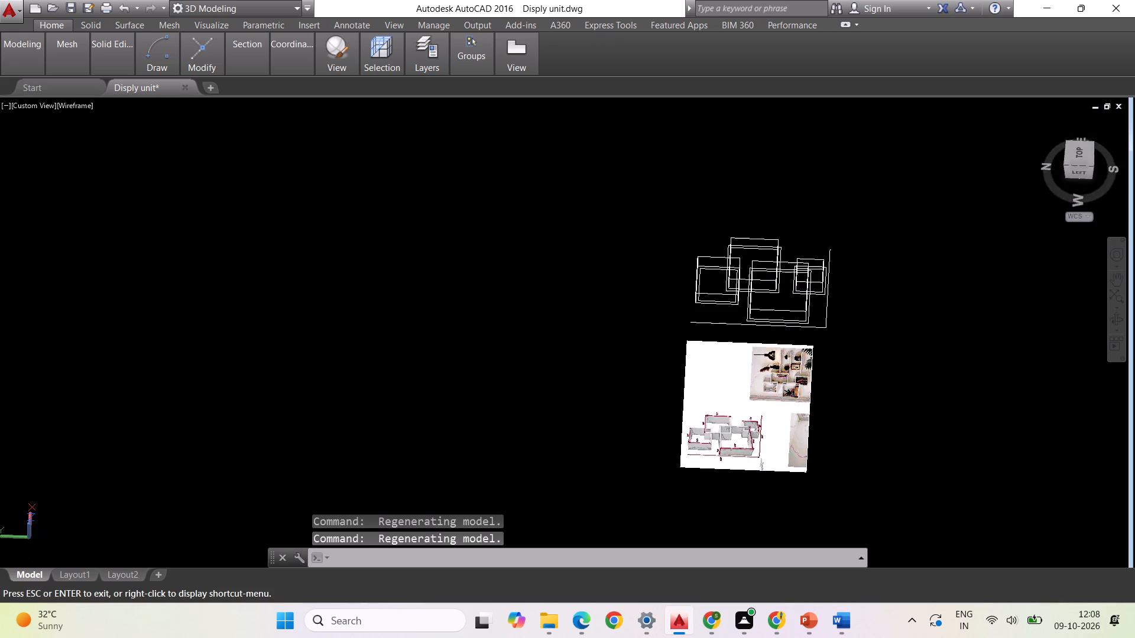
pyautogui.keyDown('shift'); pyautogui.moveTo(1076, 207); pyautogui.dragTo(932, 171, button='middle'); pyautogui.keyUp('shift')
pyautogui.keyDown('shift'); pyautogui.moveTo(1076, 178); pyautogui.dragTo(1069, 143, button='middle'); pyautogui.keyUp('shift')
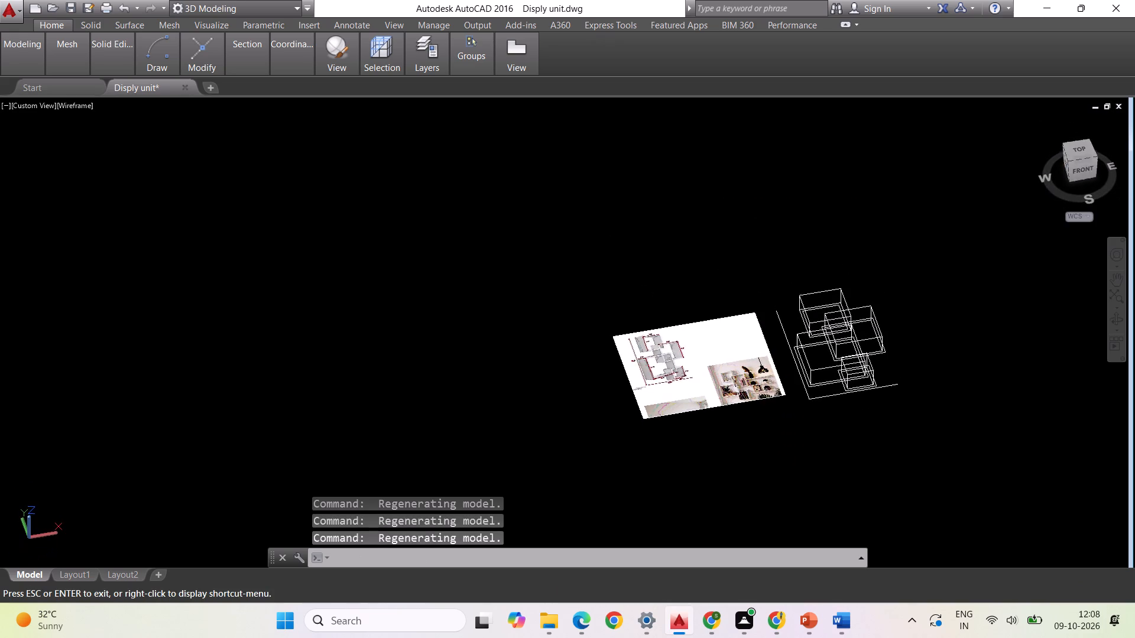
pyautogui.keyDown('shift'); pyautogui.moveTo(1069, 143); pyautogui.dragTo(1062, 67, button='middle'); pyautogui.keyUp('shift')
pyautogui.keyDown('shift'); pyautogui.scroll(-1, 1101, 148); pyautogui.keyUp('shift')
pyautogui.keyDown('shift'); pyautogui.moveTo(1085, 149); pyautogui.dragTo(1067, 88, button='middle'); pyautogui.keyUp('shift')
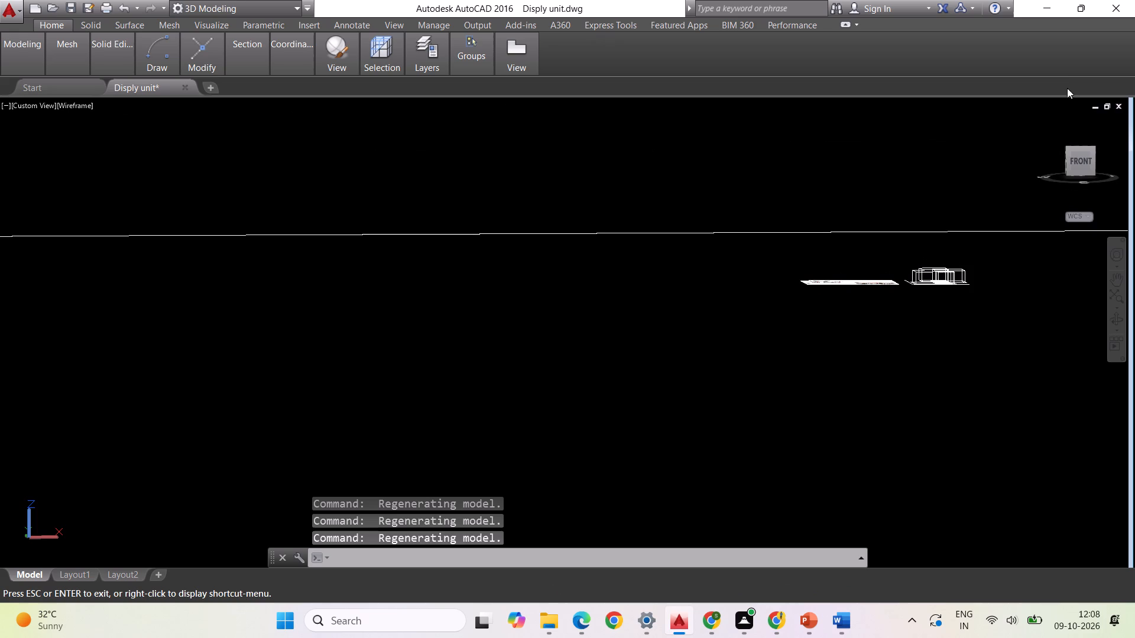
pyautogui.keyDown('shift'); pyautogui.moveTo(1067, 88); pyautogui.dragTo(1059, 396, button='middle'); pyautogui.keyUp('shift')
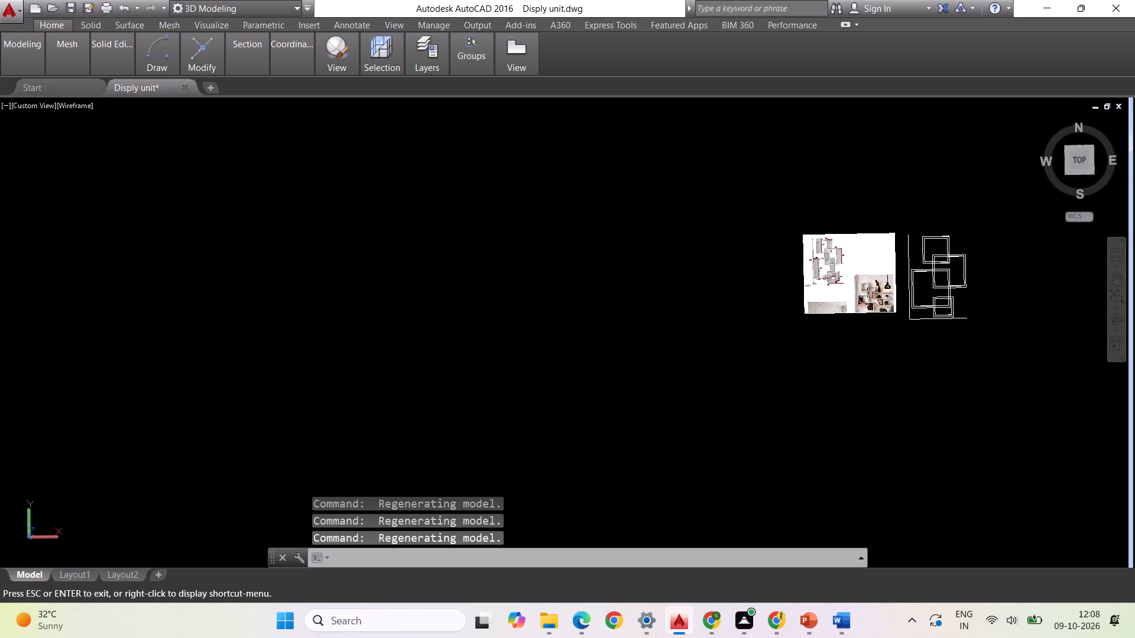
pyautogui.keyDown('shift'); pyautogui.moveTo(1059, 396); pyautogui.dragTo(1056, 390, button='middle'); pyautogui.keyUp('shift')
# Square the model up in the top view with north at the top.
pyautogui.scroll(-1, 495, 203)
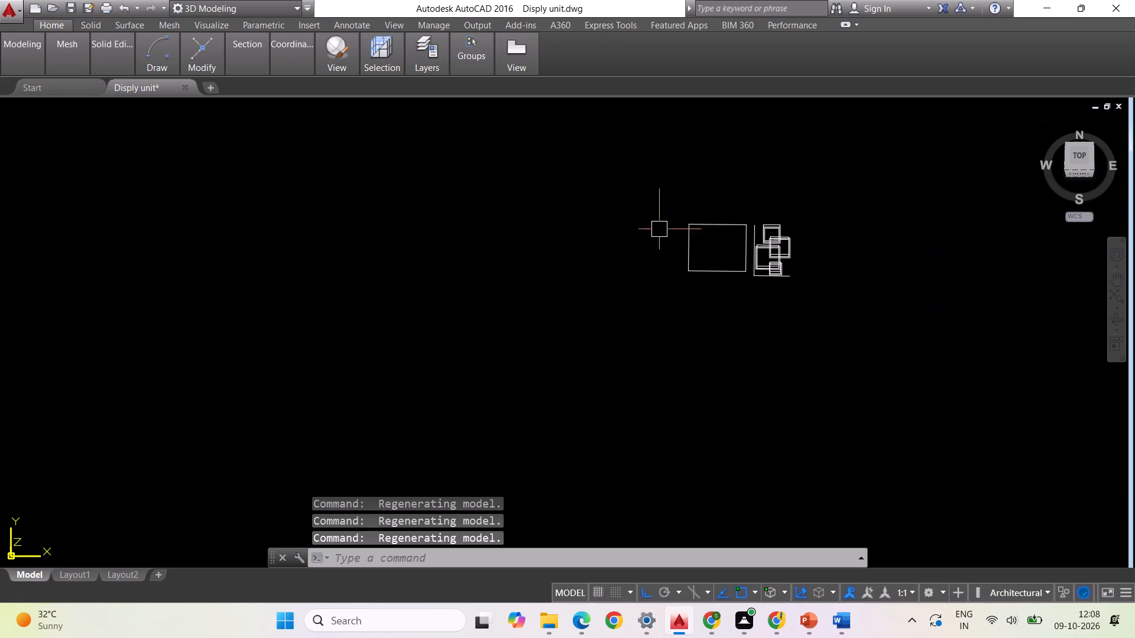
pyautogui.scroll(3, 779, 244)
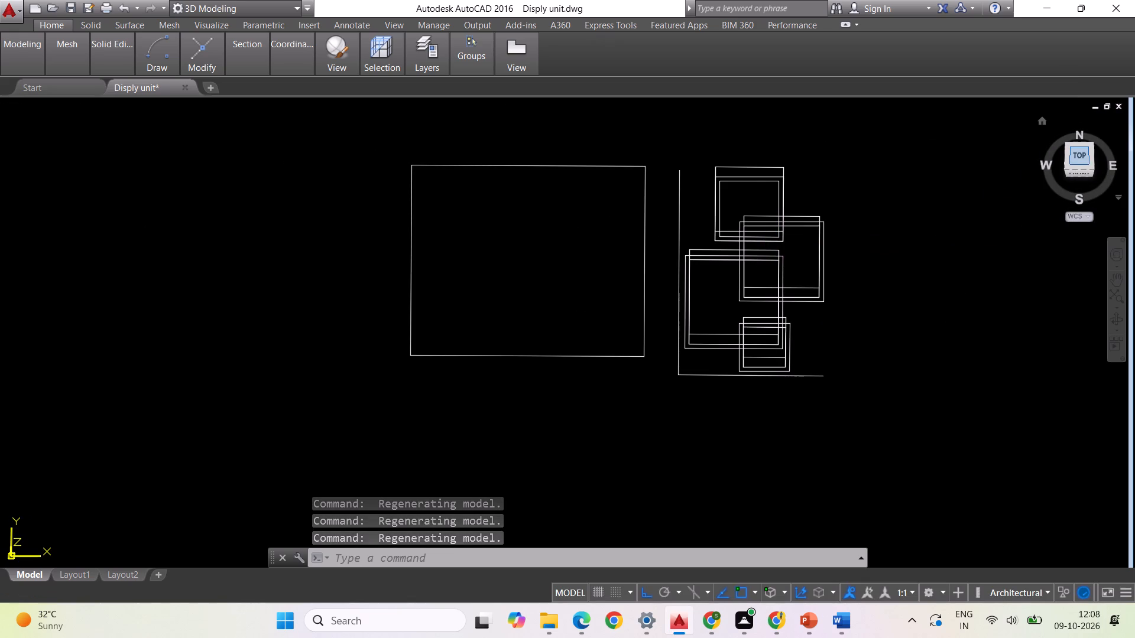
pyautogui.keyDown('shift'); pyautogui.moveTo(1082, 165); pyautogui.dragTo(1080, 210, button='middle'); pyautogui.keyUp('shift')
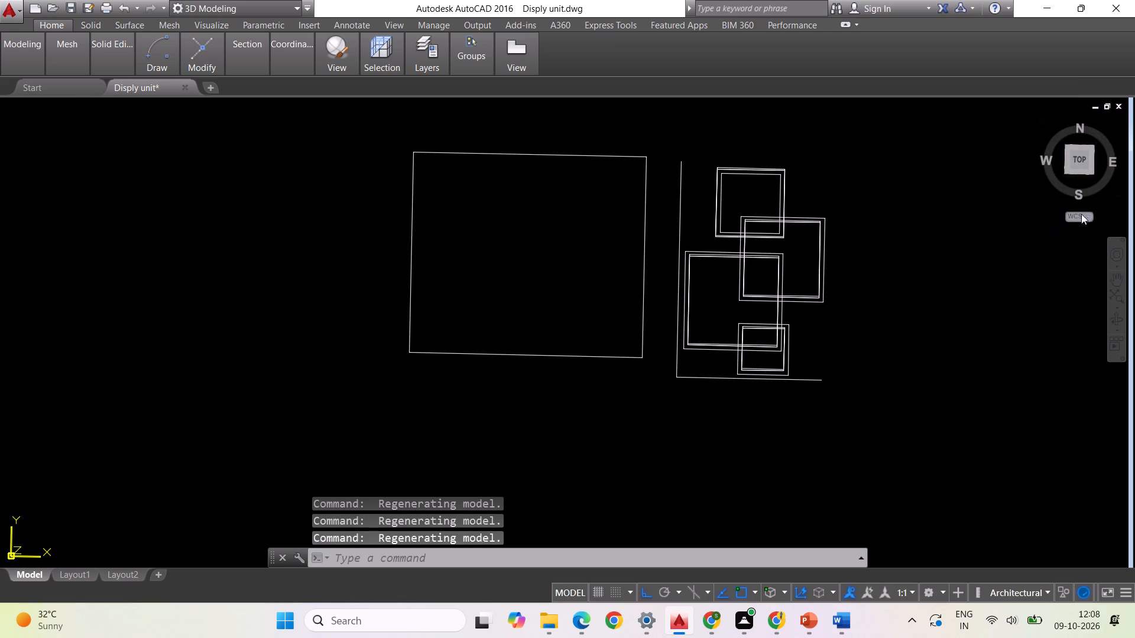
pyautogui.keyDown('shift'); pyautogui.moveTo(1117, 161); pyautogui.dragTo(1134, 161, button='middle'); pyautogui.keyUp('shift')
pyautogui.click(1084, 158)
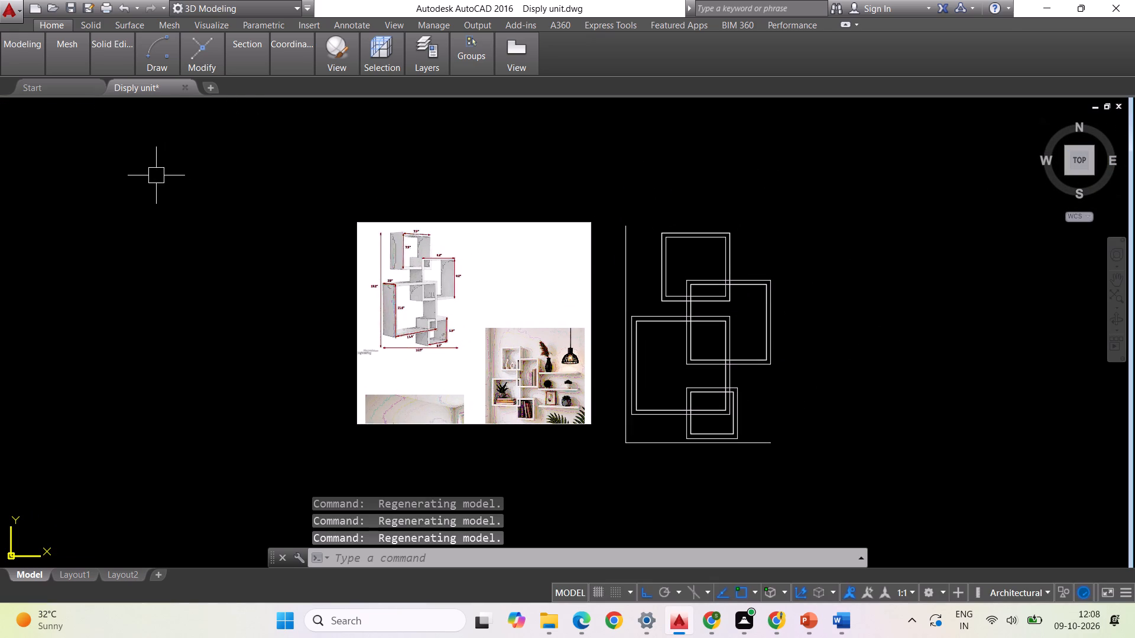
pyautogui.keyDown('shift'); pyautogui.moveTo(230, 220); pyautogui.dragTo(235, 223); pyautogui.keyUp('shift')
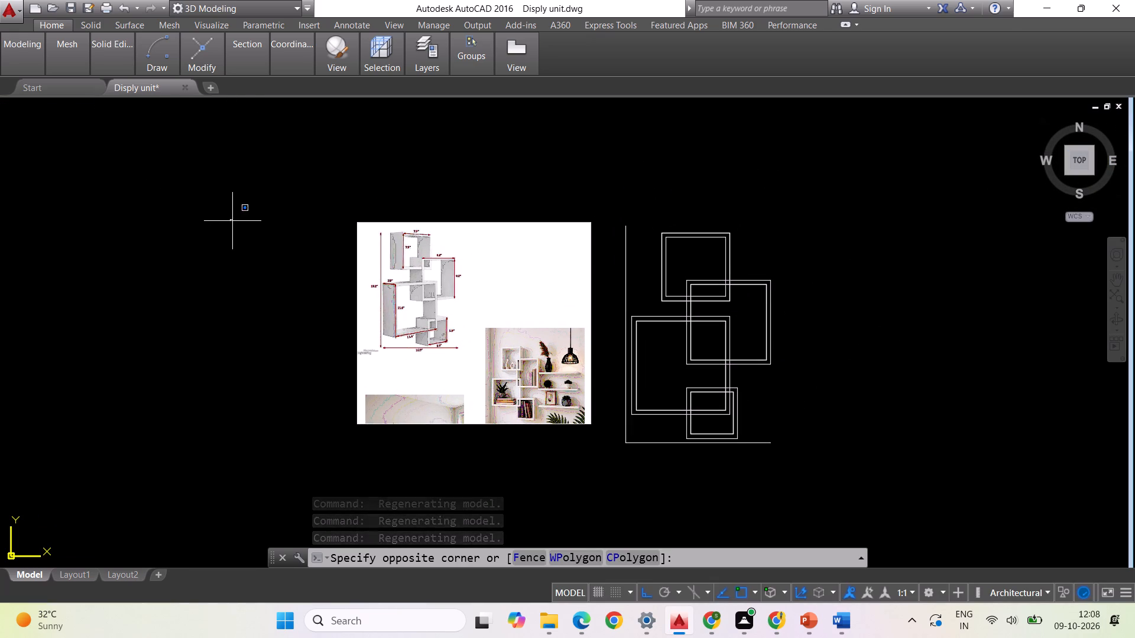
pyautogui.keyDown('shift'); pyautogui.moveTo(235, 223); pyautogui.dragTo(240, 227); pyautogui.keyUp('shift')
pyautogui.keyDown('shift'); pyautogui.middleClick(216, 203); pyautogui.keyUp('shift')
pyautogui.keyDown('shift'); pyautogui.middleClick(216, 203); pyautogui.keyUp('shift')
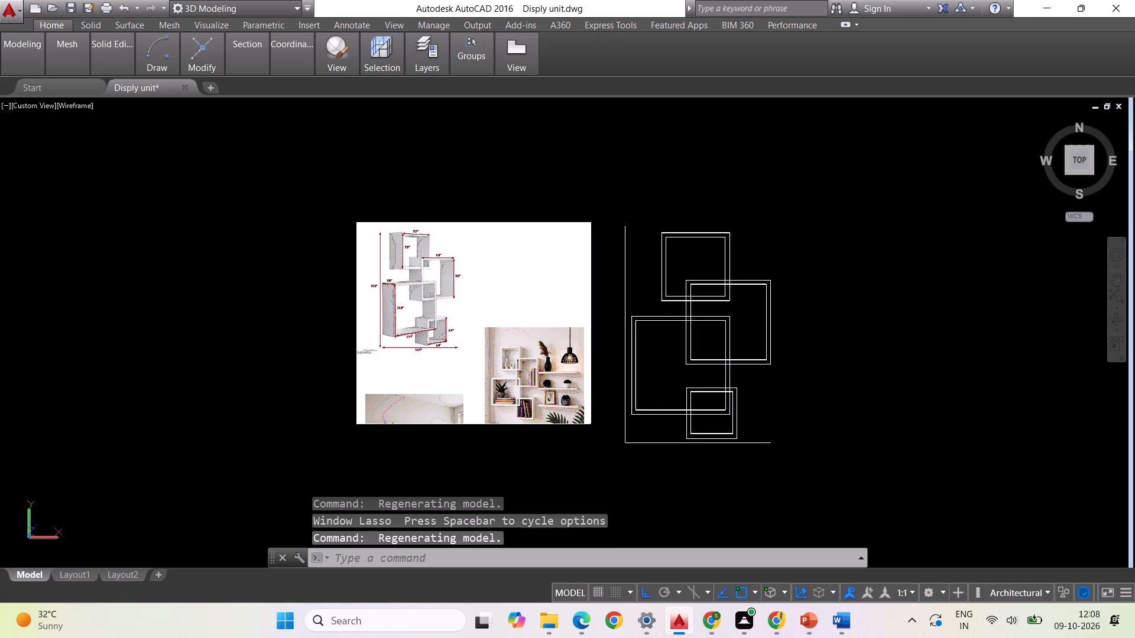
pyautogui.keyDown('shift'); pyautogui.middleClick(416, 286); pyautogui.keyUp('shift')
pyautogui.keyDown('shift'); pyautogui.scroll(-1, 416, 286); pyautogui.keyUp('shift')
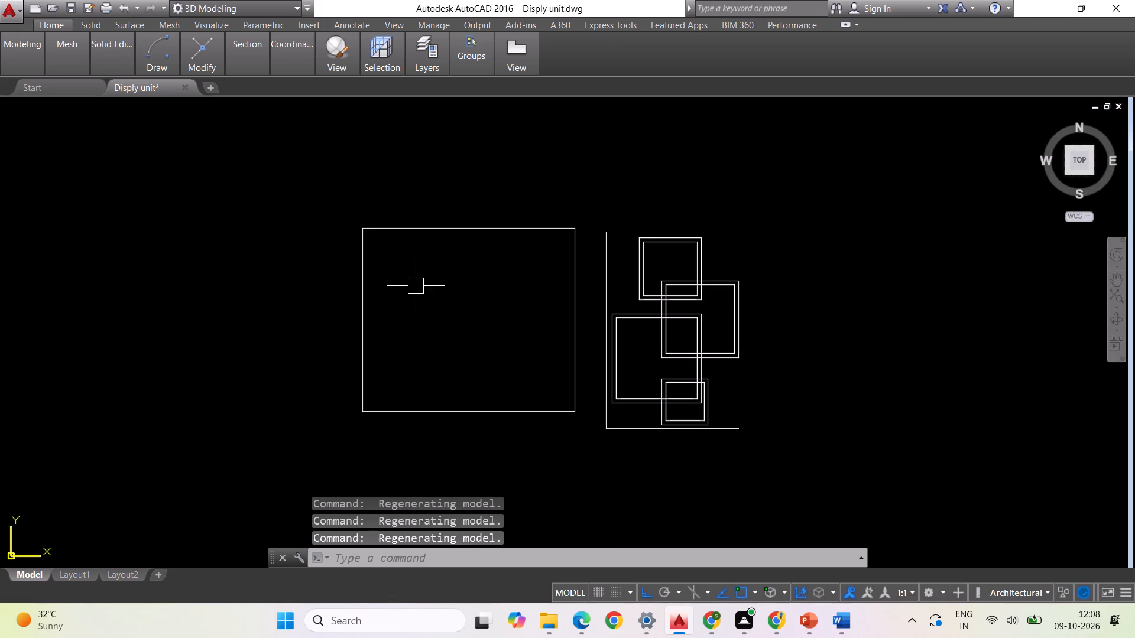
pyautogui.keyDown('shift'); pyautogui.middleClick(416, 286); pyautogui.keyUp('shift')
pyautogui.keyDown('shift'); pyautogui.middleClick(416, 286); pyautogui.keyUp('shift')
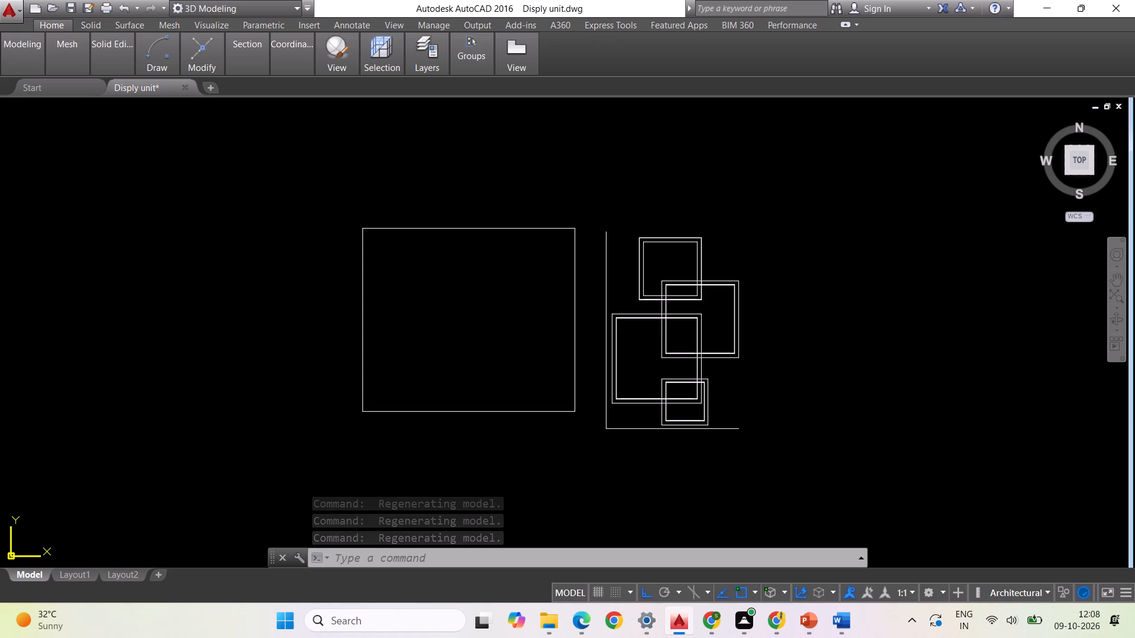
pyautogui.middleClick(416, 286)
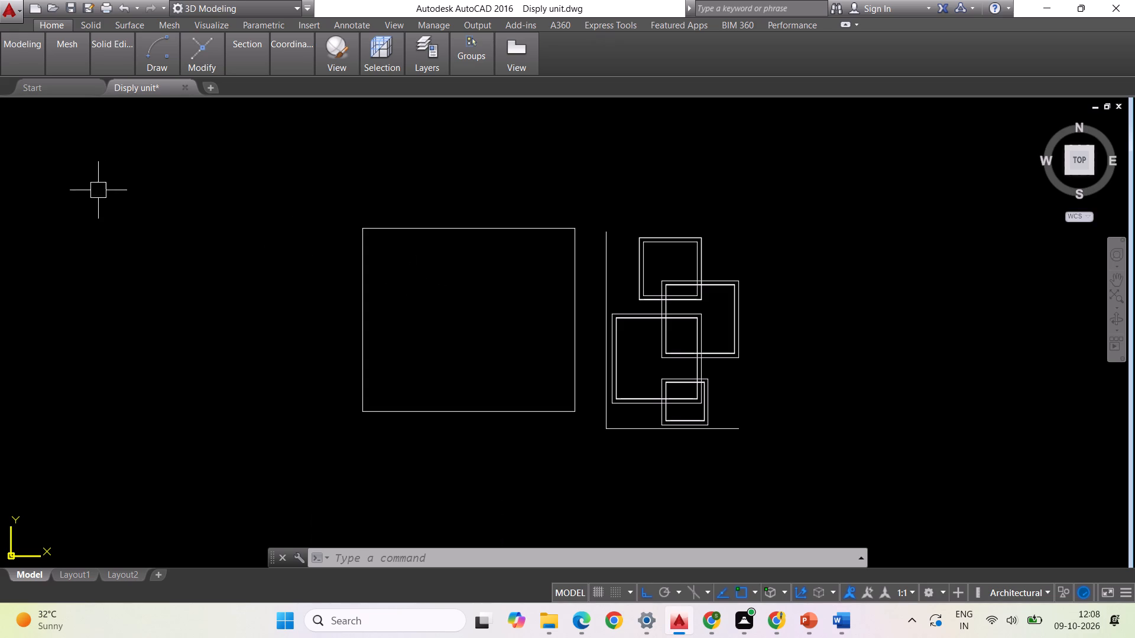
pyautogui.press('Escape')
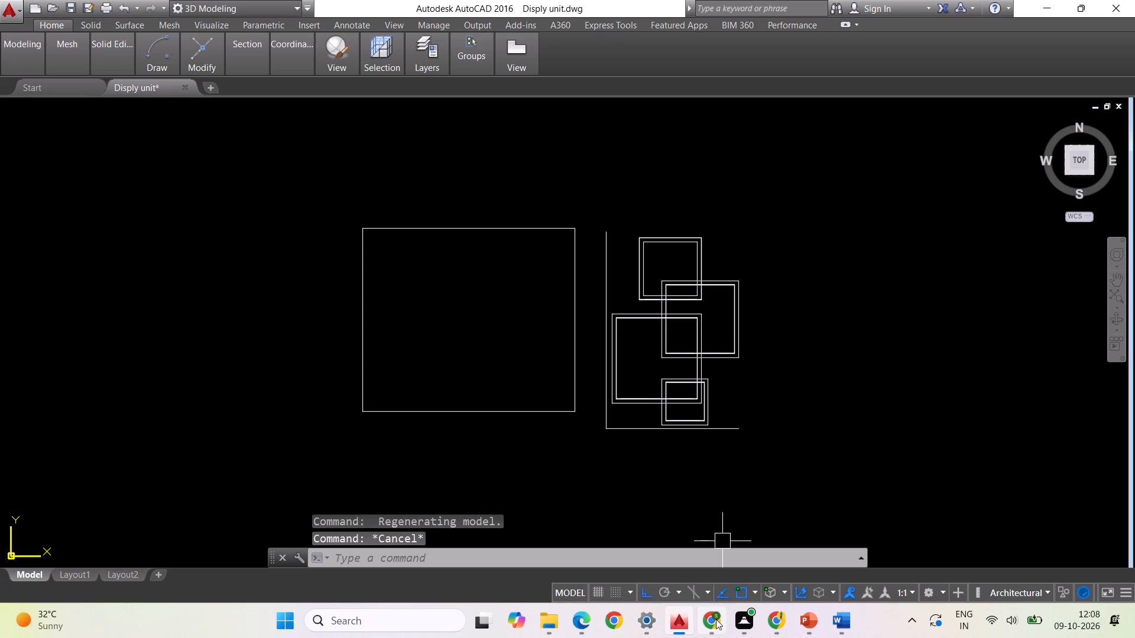
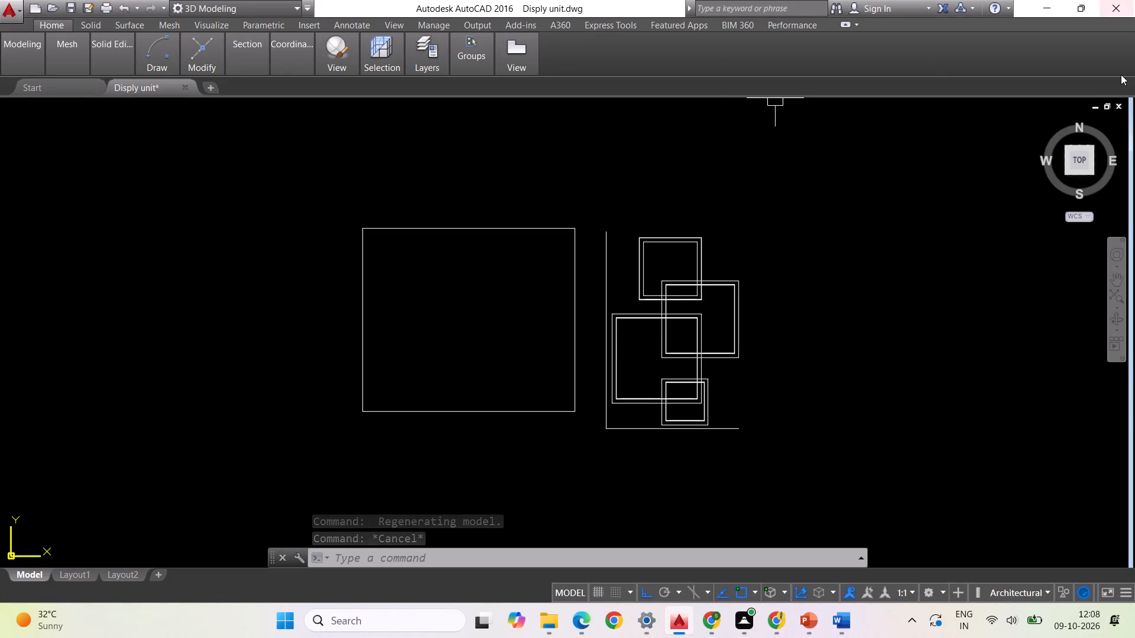
# Set the model view to Top to show the reference image and the display unit's box outlines.
pyautogui.click(1071, 152)
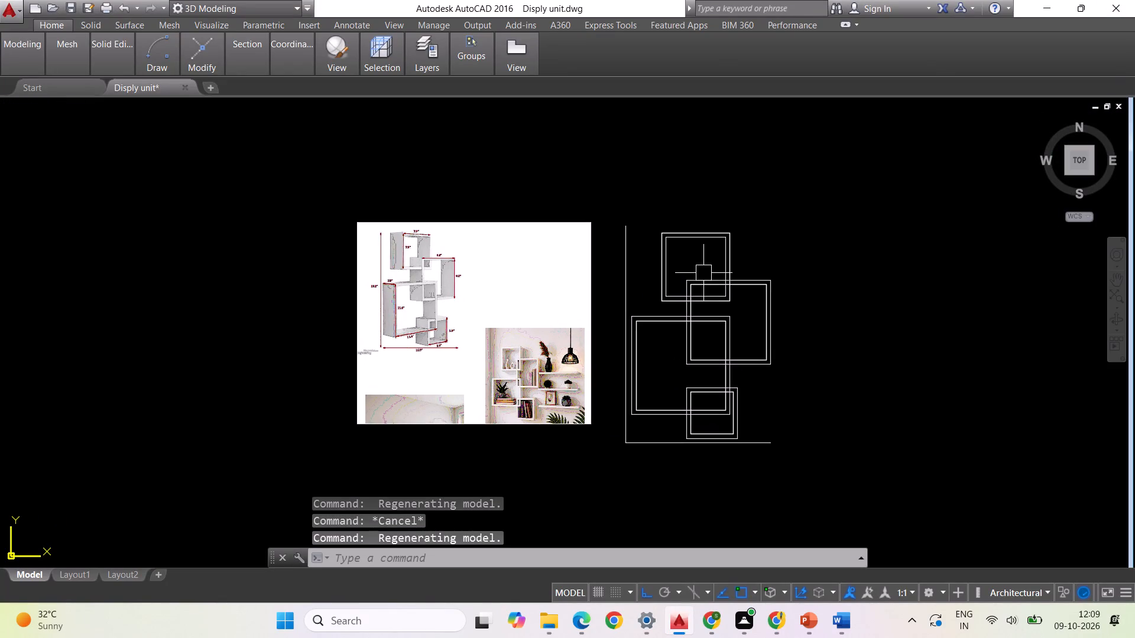
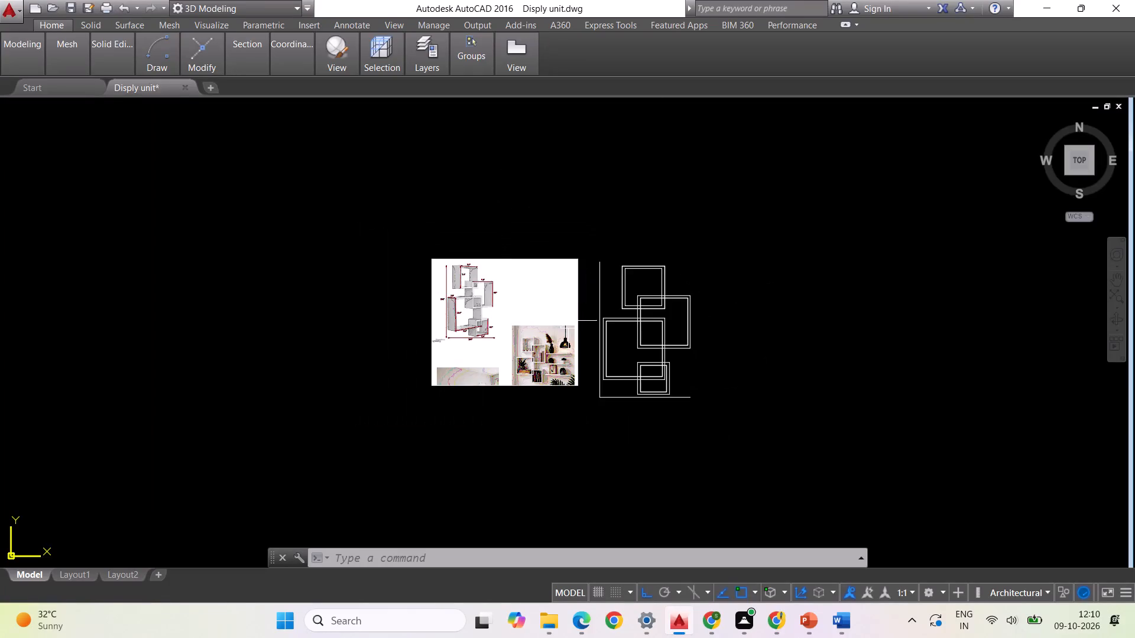
# Copy the whole display unit, including its vertical and horizontal guide lines, horizontally to the empty area right of the original.
pyautogui.scroll(2, 714, 311)
pyautogui.scroll(-1, 716, 311)
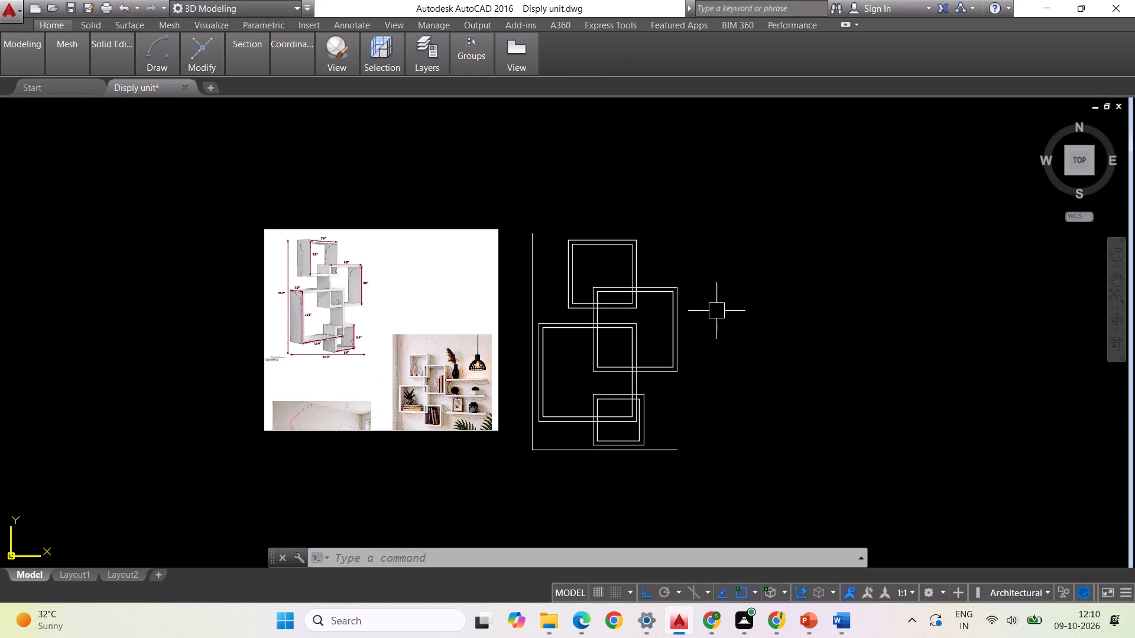
pyautogui.press('Escape')
pyautogui.click(518, 212)
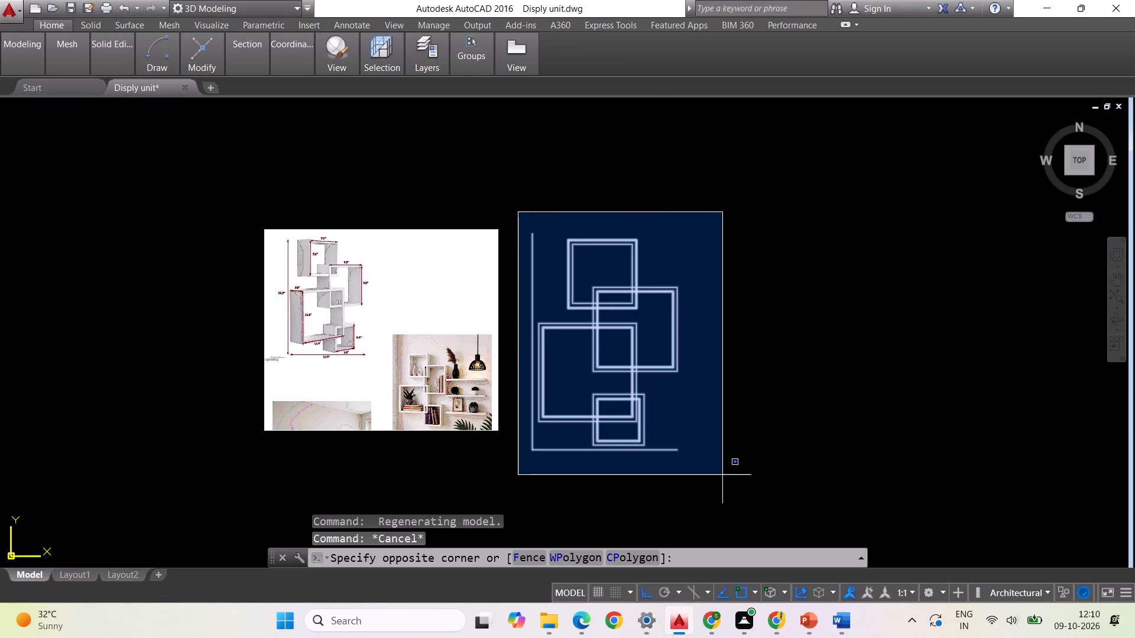
pyautogui.click(734, 507)
pyautogui.rightClick(718, 415)
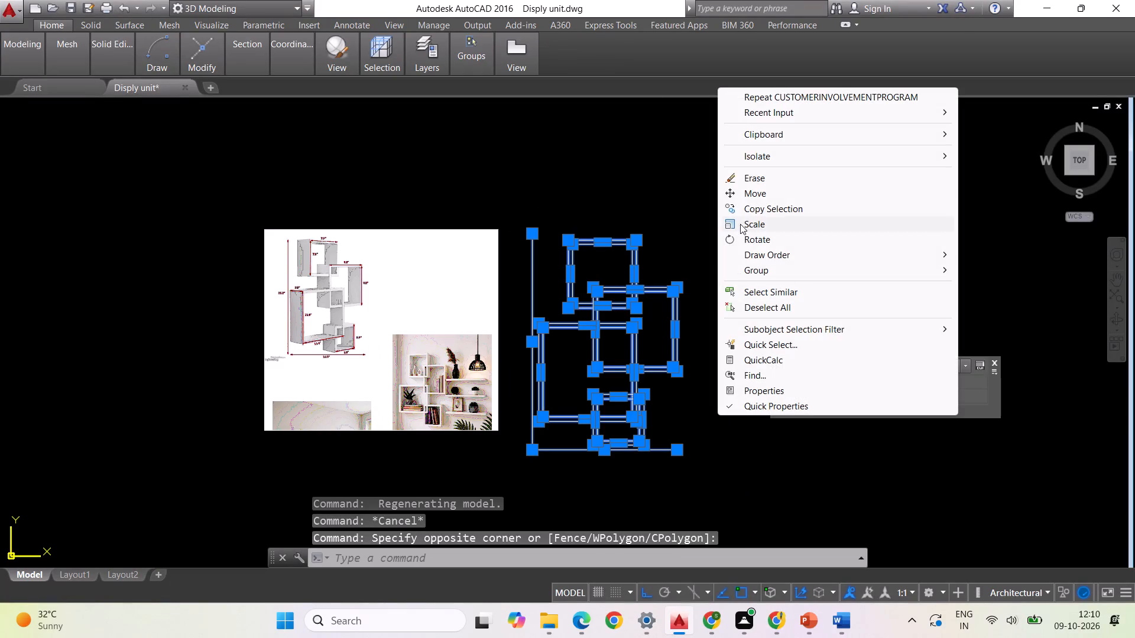
pyautogui.click(755, 214)
pyautogui.click(681, 451)
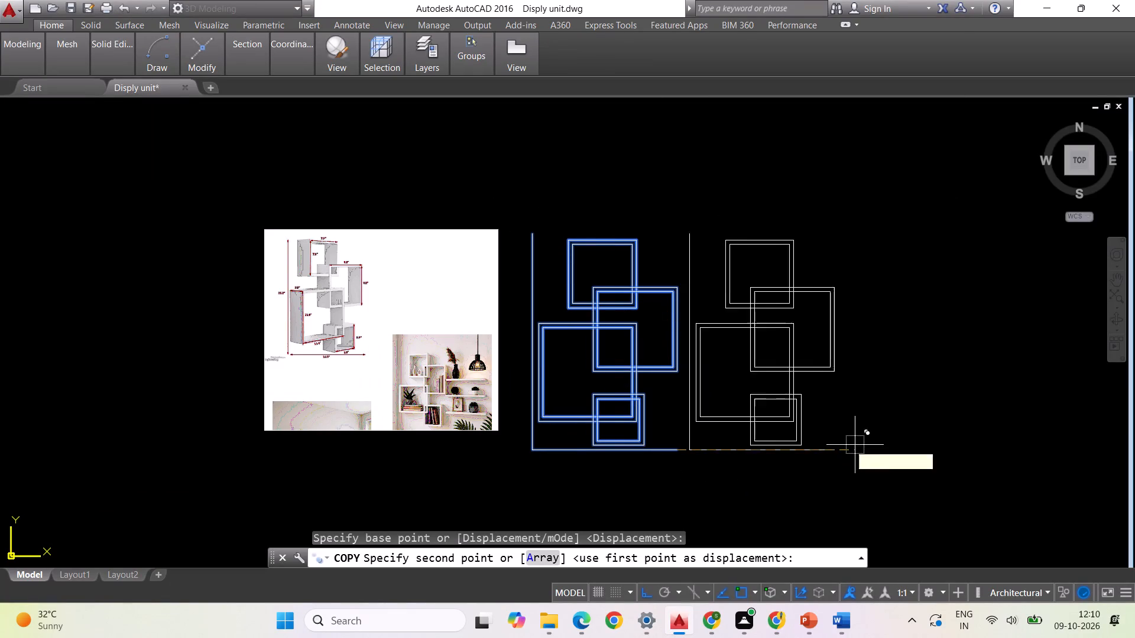
pyautogui.click(981, 443)
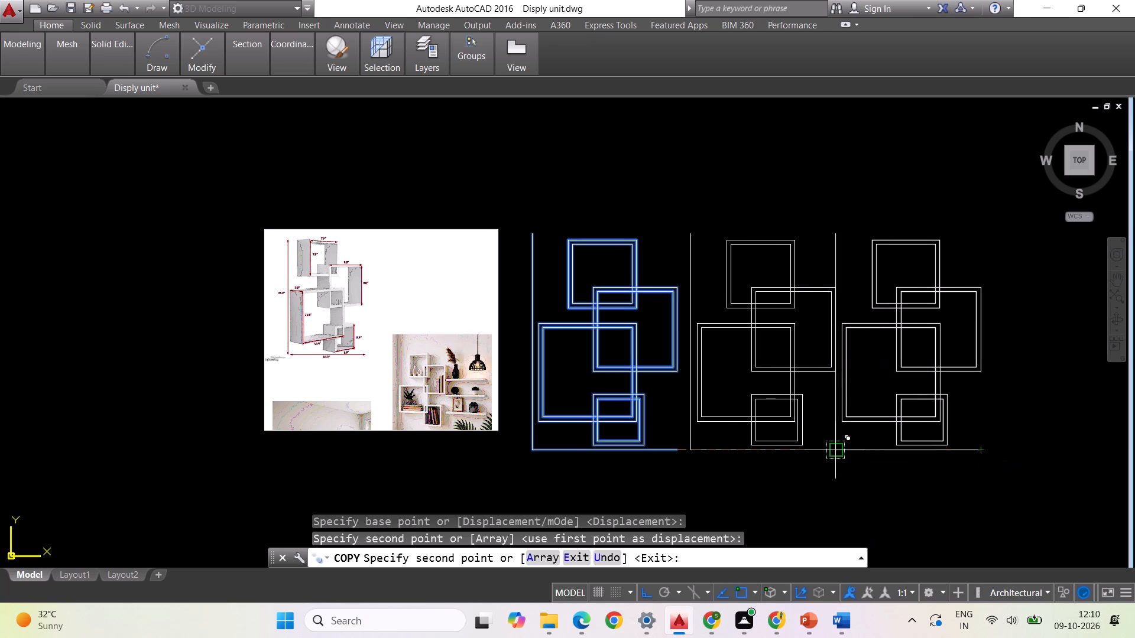
pyautogui.press('Escape')
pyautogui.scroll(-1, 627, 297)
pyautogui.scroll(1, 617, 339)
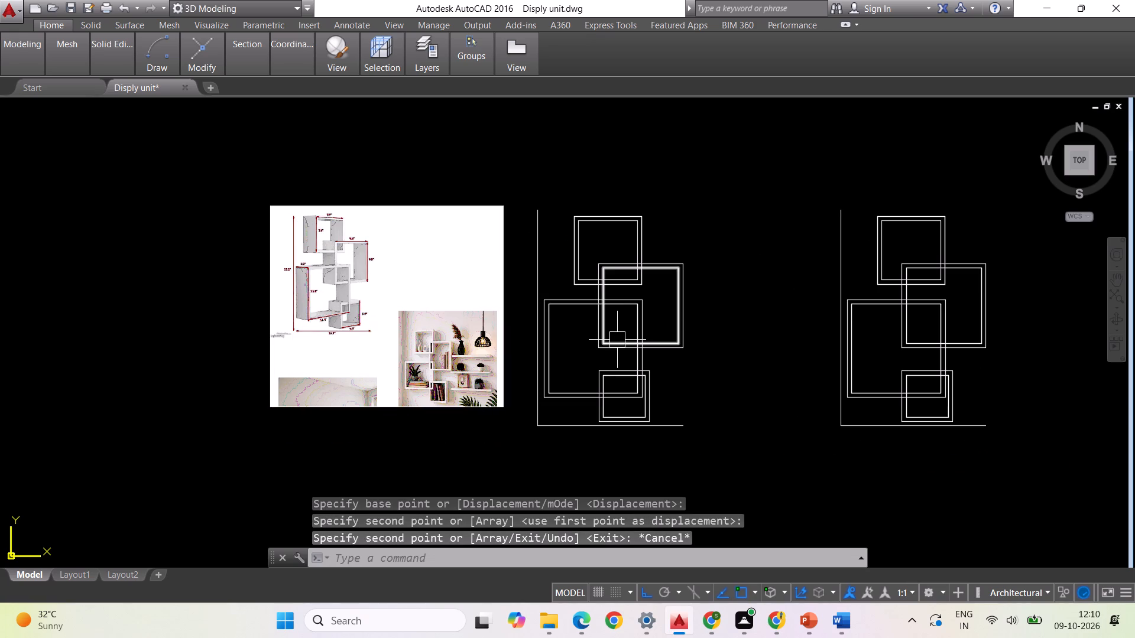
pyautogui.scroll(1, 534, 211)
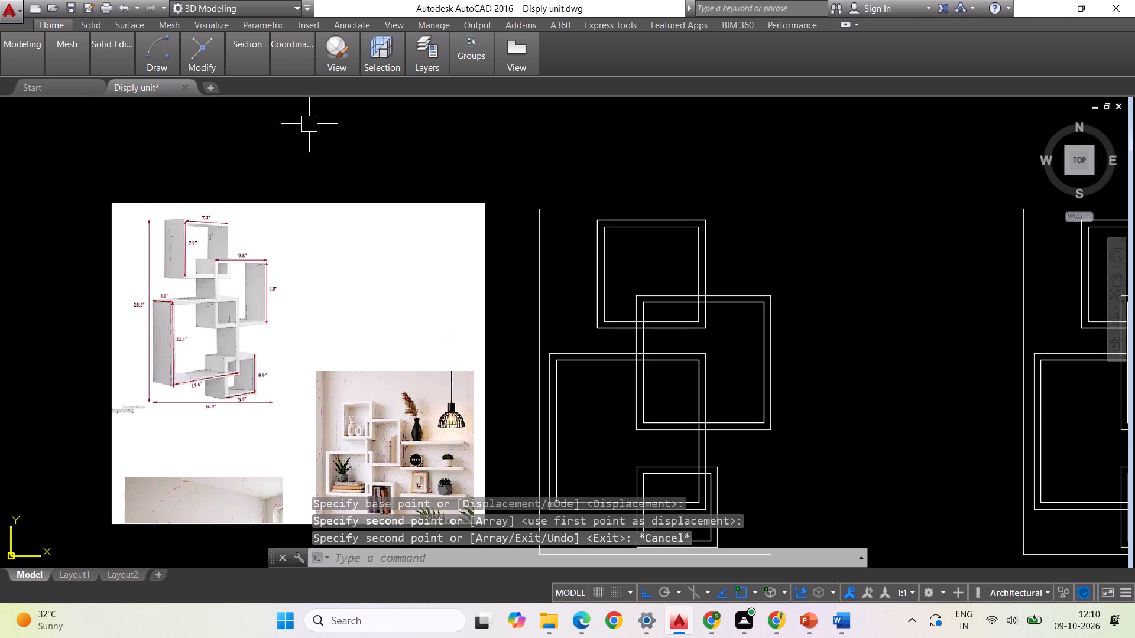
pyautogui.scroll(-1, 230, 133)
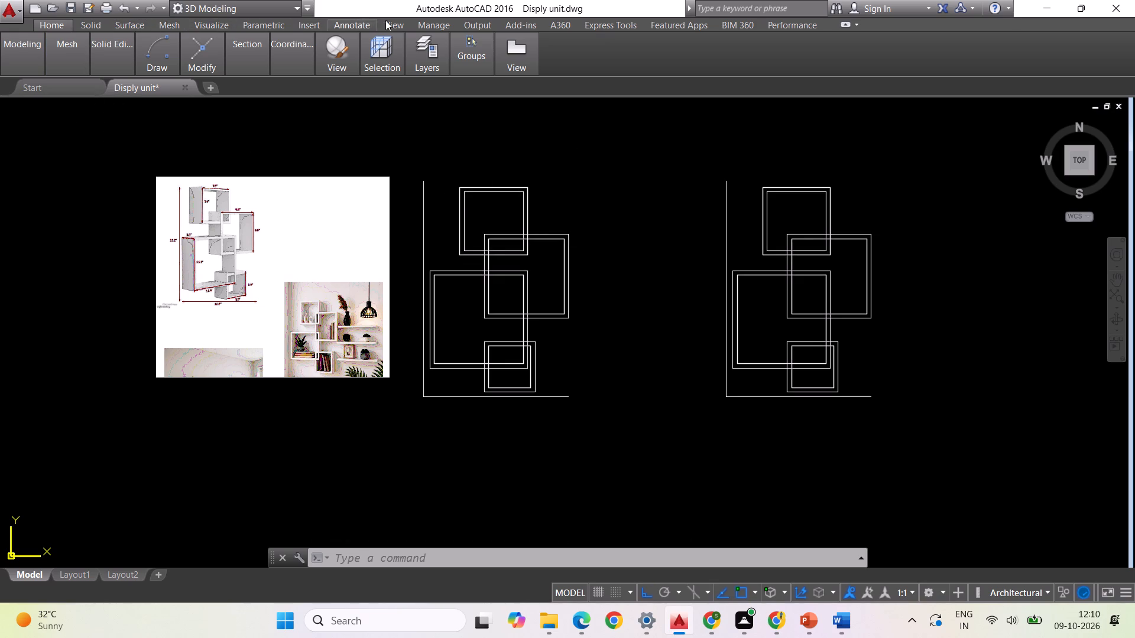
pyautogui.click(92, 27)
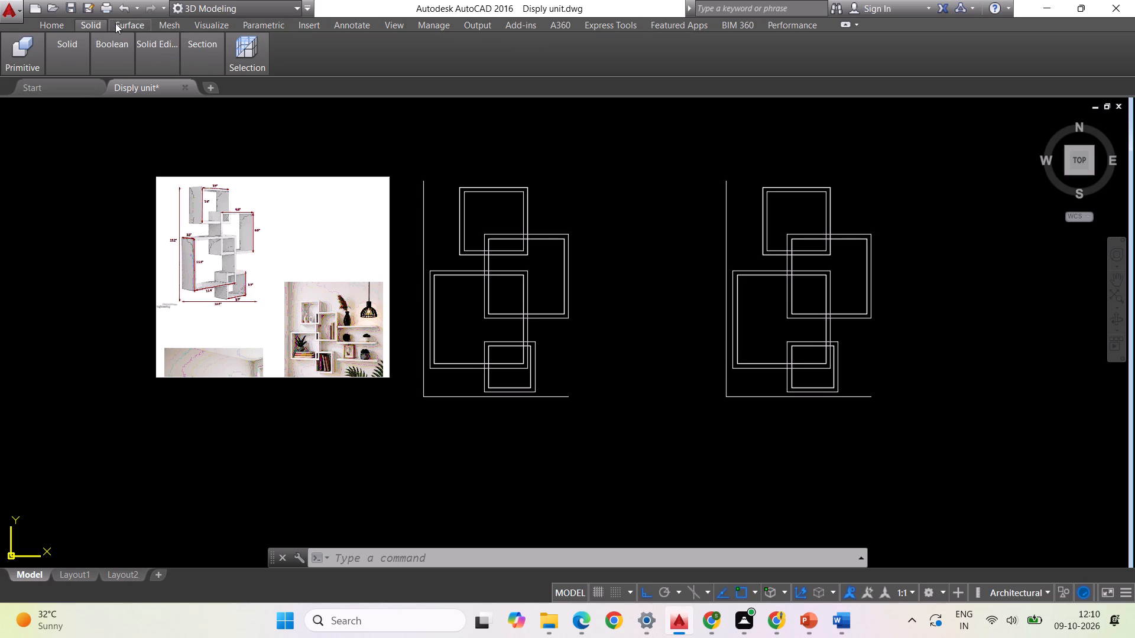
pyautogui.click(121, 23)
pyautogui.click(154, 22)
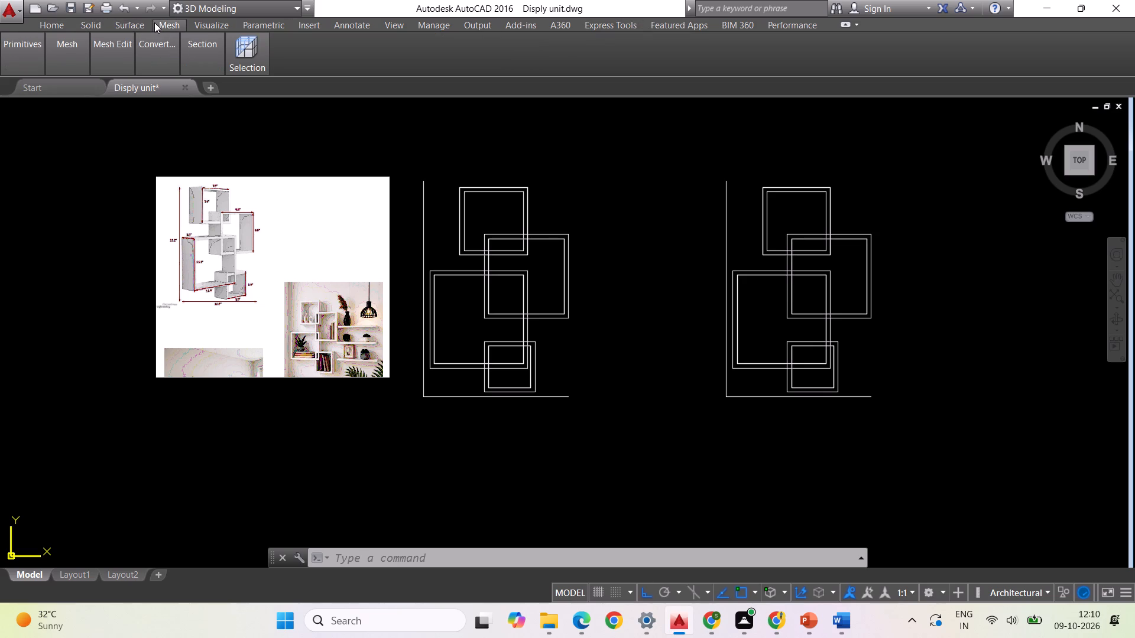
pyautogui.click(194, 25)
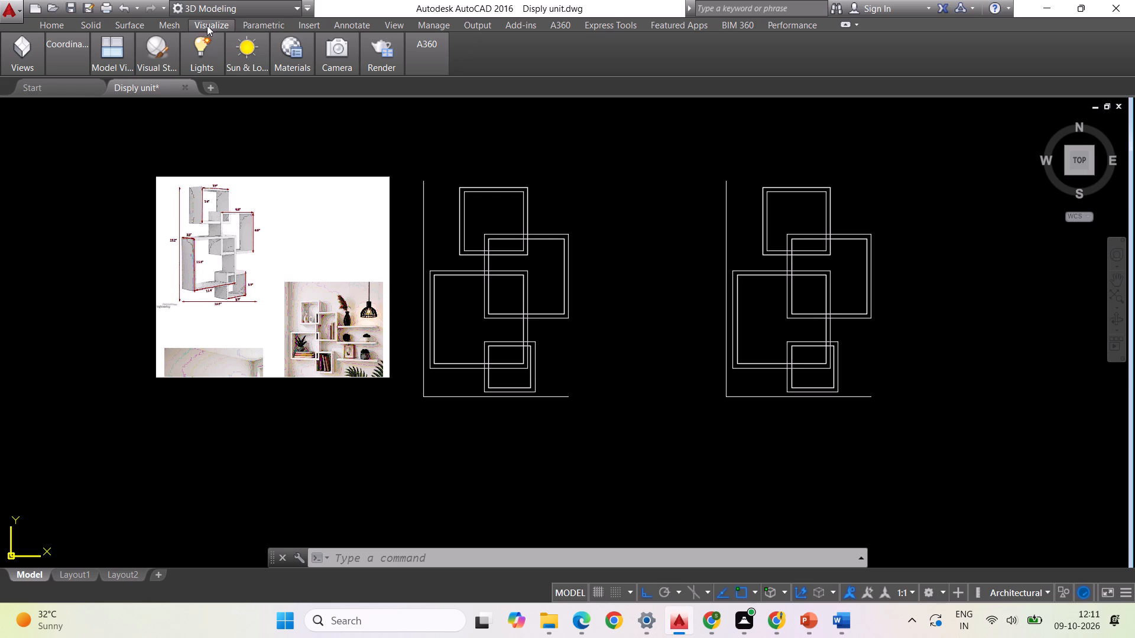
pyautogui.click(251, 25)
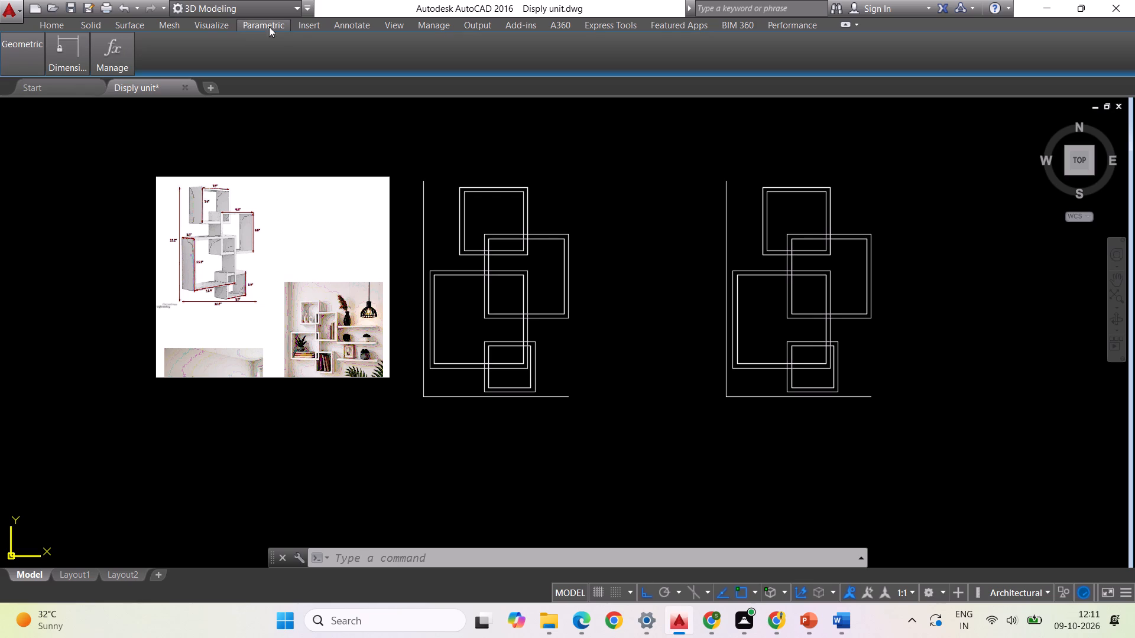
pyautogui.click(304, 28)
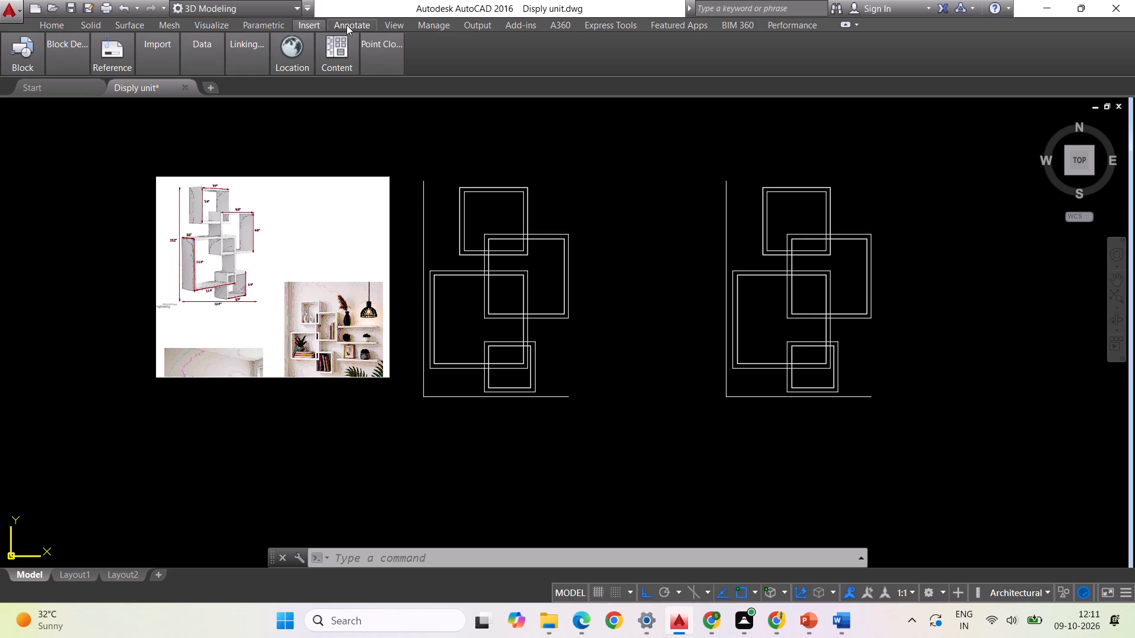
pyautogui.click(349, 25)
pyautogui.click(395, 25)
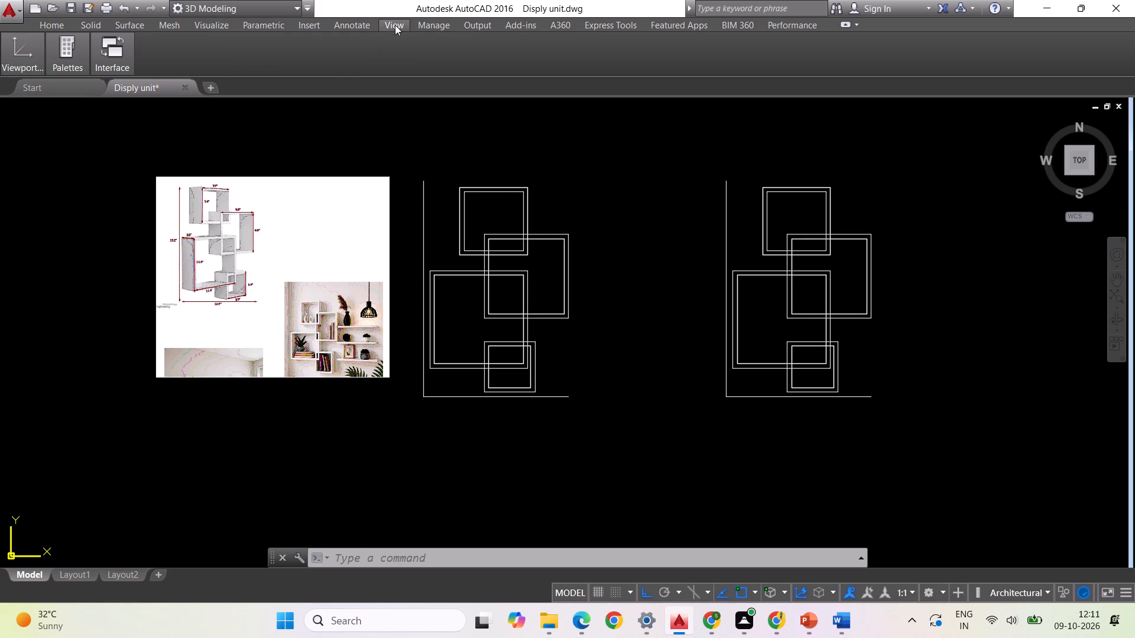
# Turn on the Show Motion controls for the viewport.
pyautogui.click(35, 54)
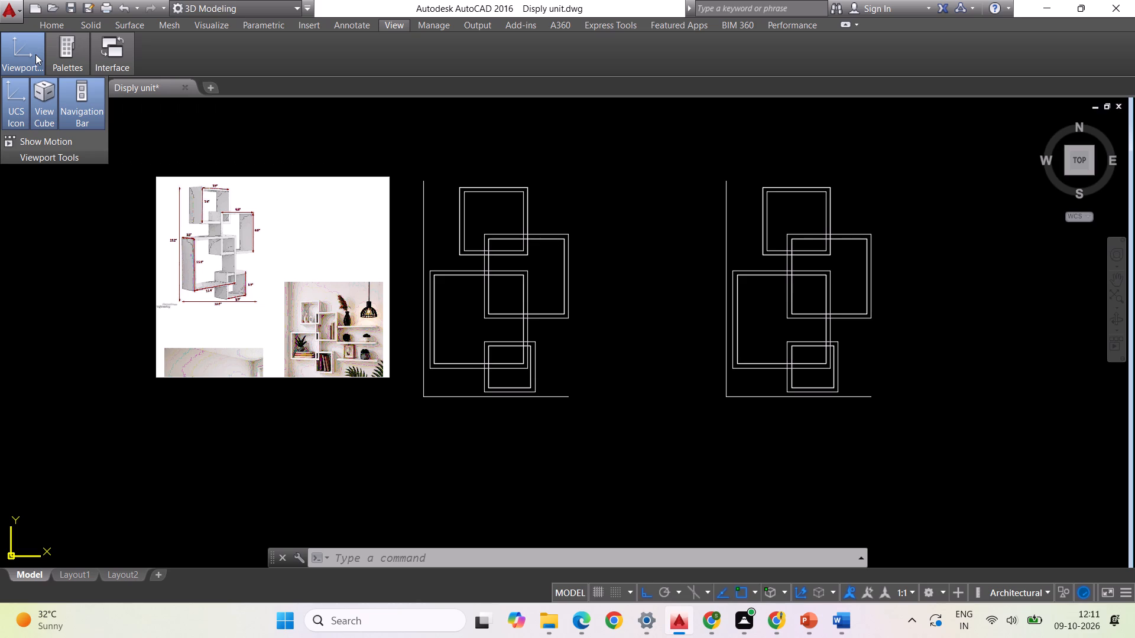
pyautogui.click(74, 136)
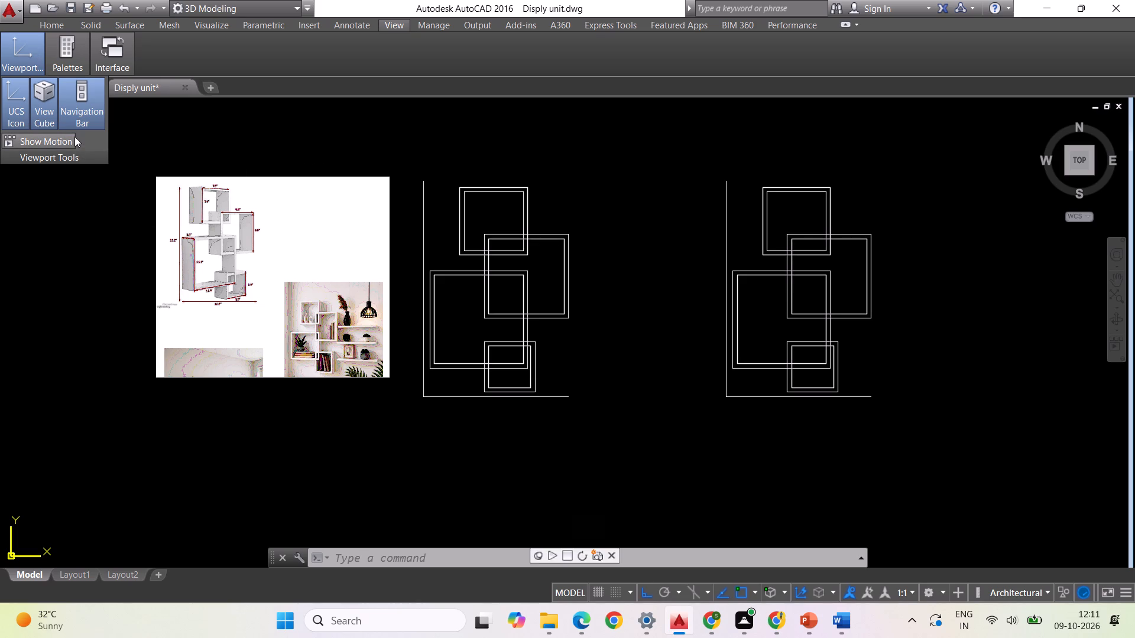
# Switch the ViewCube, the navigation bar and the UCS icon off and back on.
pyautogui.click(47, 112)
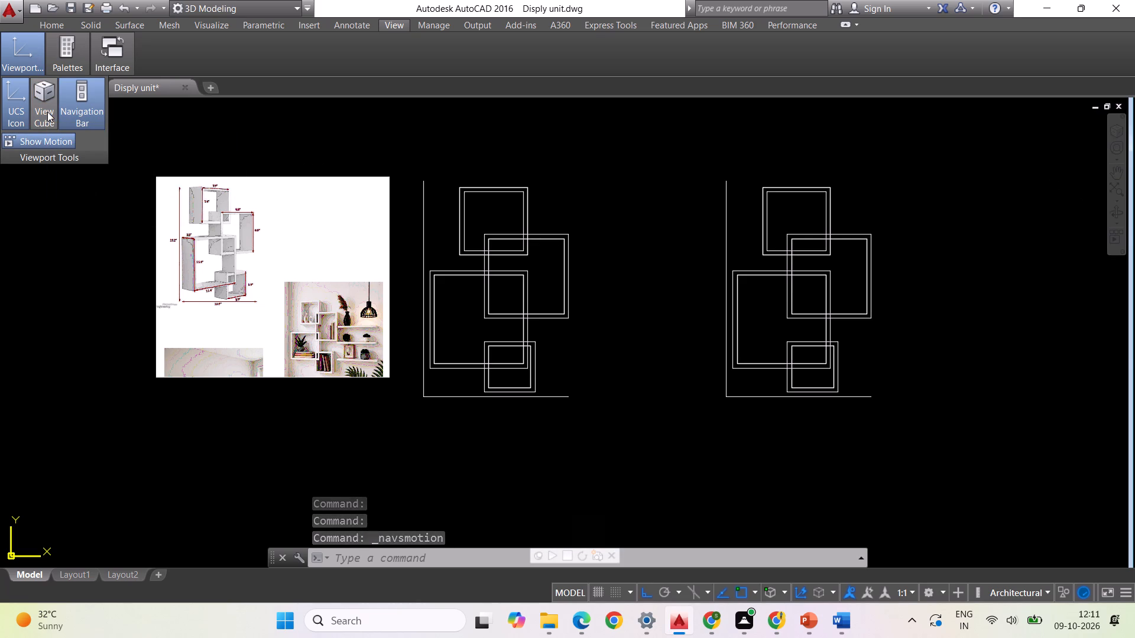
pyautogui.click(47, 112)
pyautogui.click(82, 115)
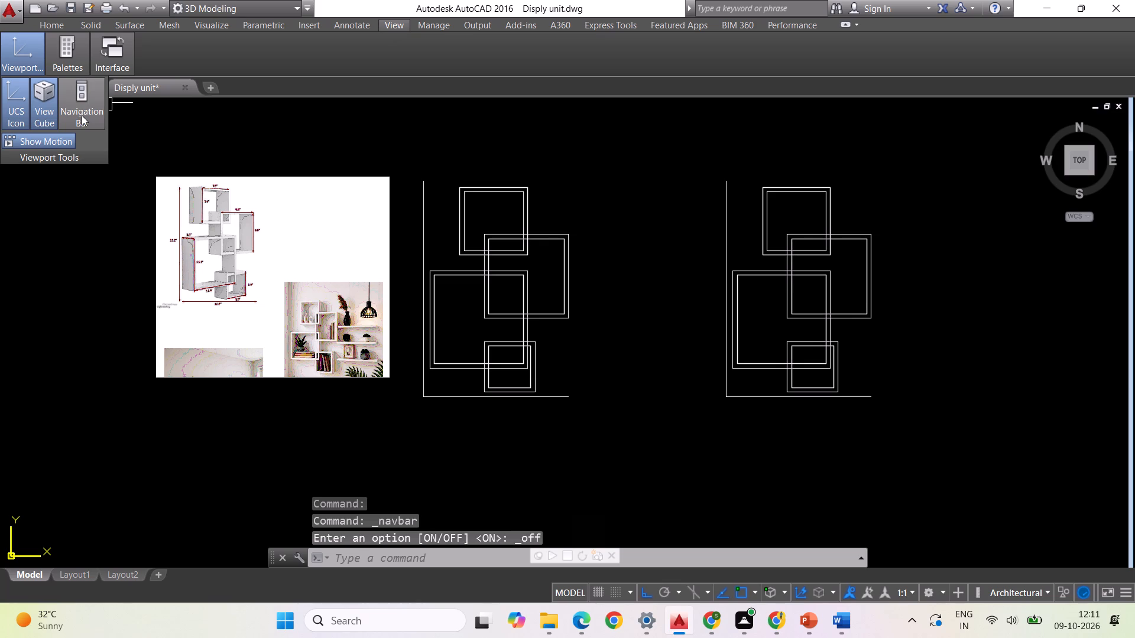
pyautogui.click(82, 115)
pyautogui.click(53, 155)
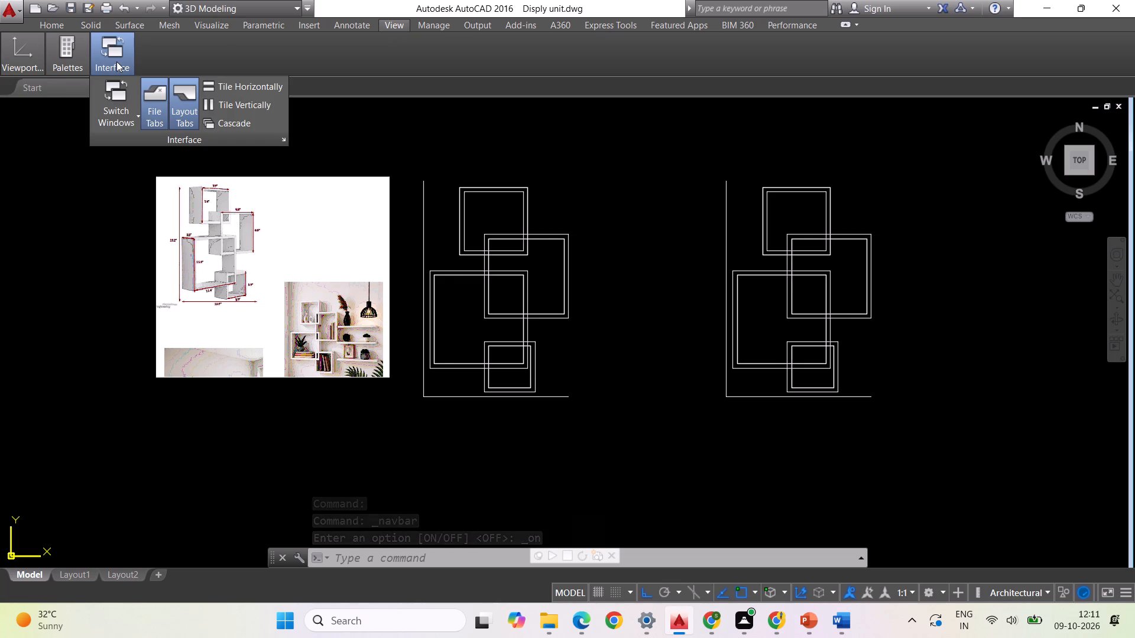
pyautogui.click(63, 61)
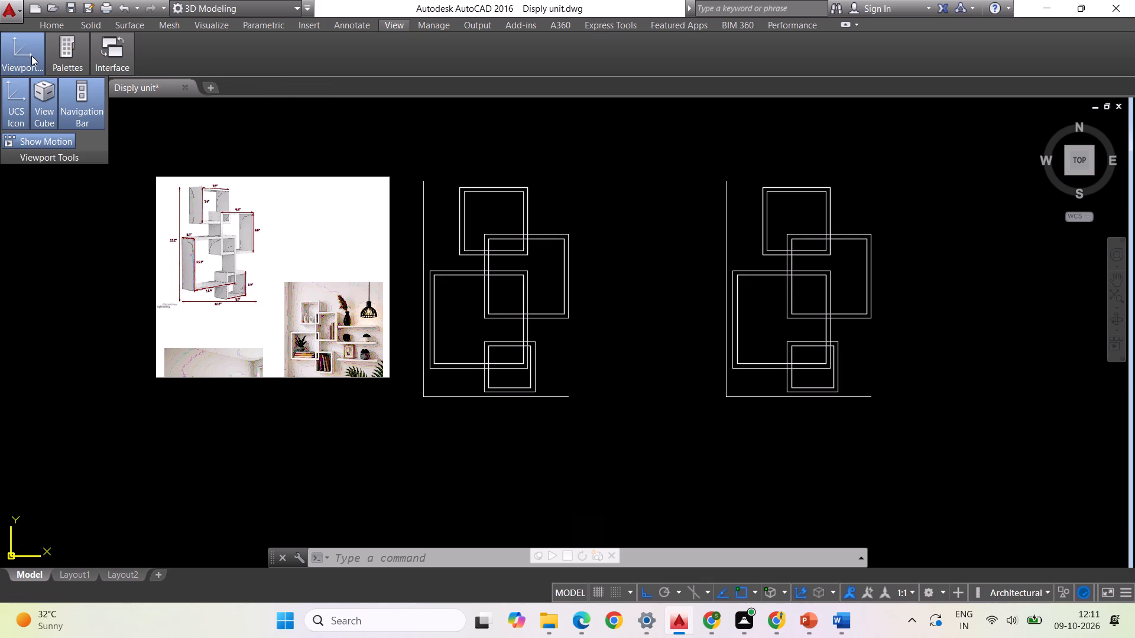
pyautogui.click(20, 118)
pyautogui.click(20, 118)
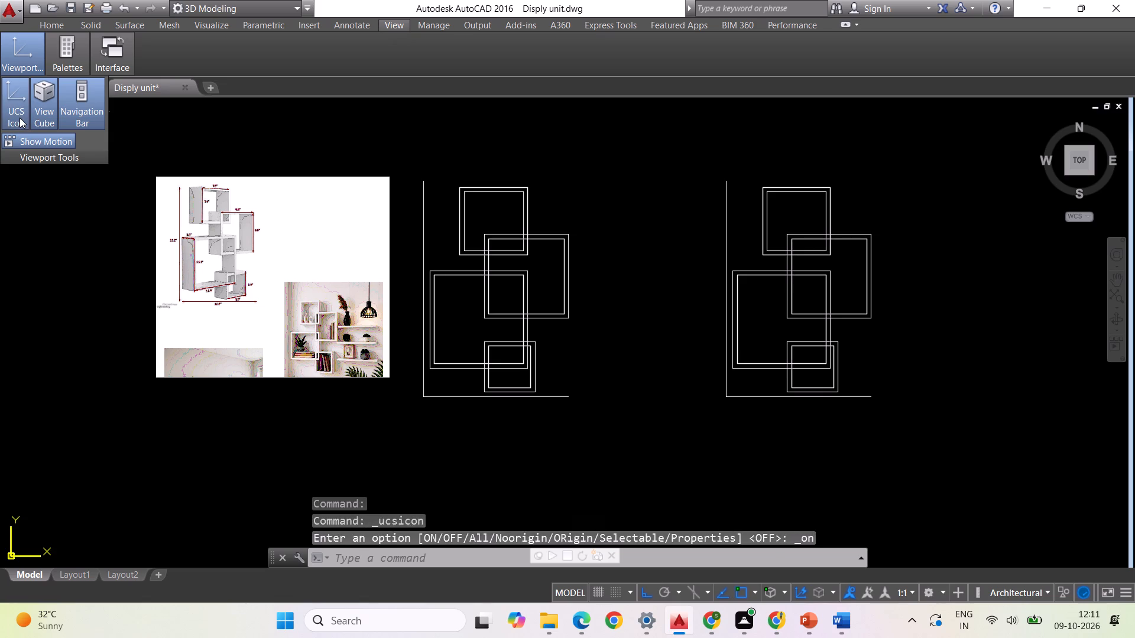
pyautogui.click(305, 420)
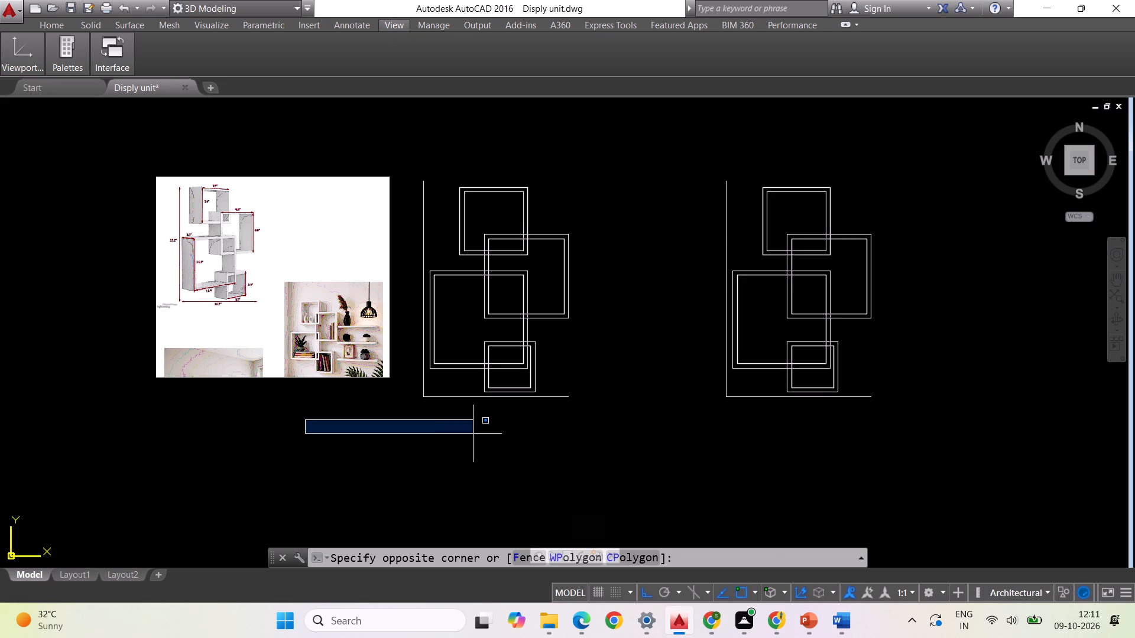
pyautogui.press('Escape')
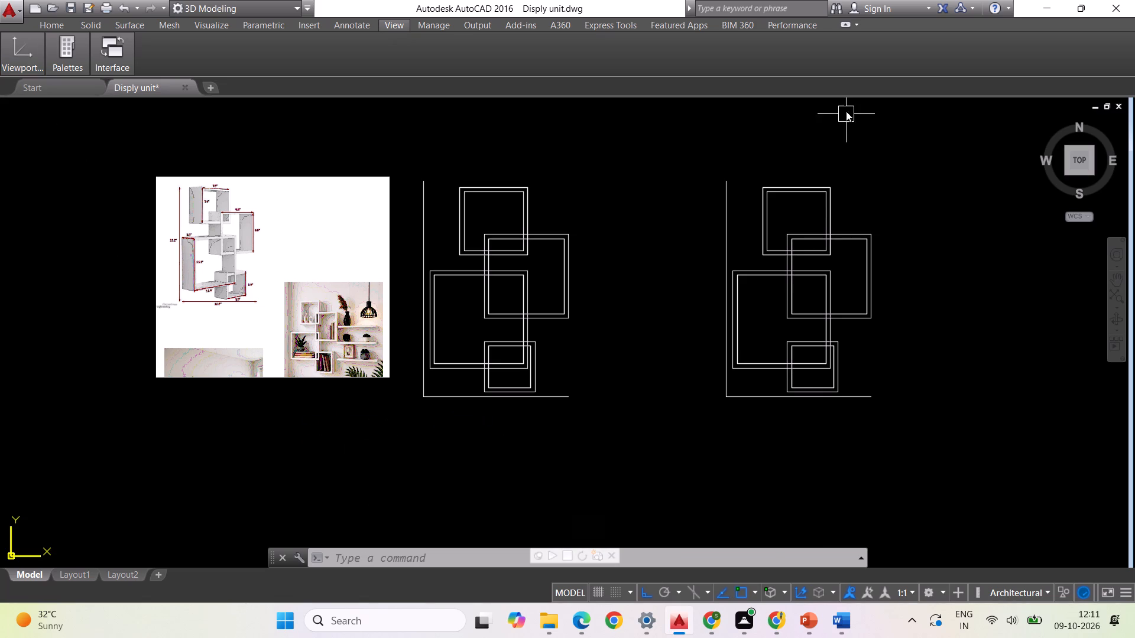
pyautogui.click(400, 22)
# Orbit to a tilted view and inspect the original display unit's overlapping boxes to see which are 3D solids.
pyautogui.keyDown('shift'); pyautogui.moveTo(441, 177); pyautogui.dragTo(388, 159, button='middle'); pyautogui.keyUp('shift')
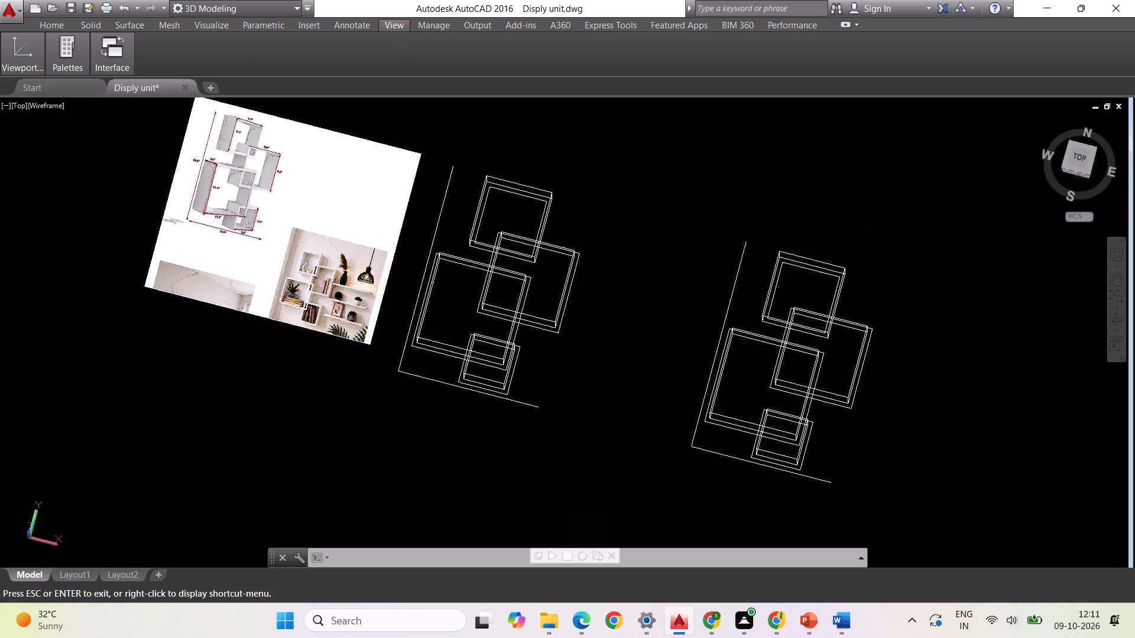
pyautogui.keyDown('shift'); pyautogui.moveTo(388, 159); pyautogui.dragTo(425, 150, button='middle'); pyautogui.keyUp('shift')
pyautogui.keyDown('shift'); pyautogui.moveTo(352, 181); pyautogui.dragTo(360, 126, button='middle'); pyautogui.keyUp('shift')
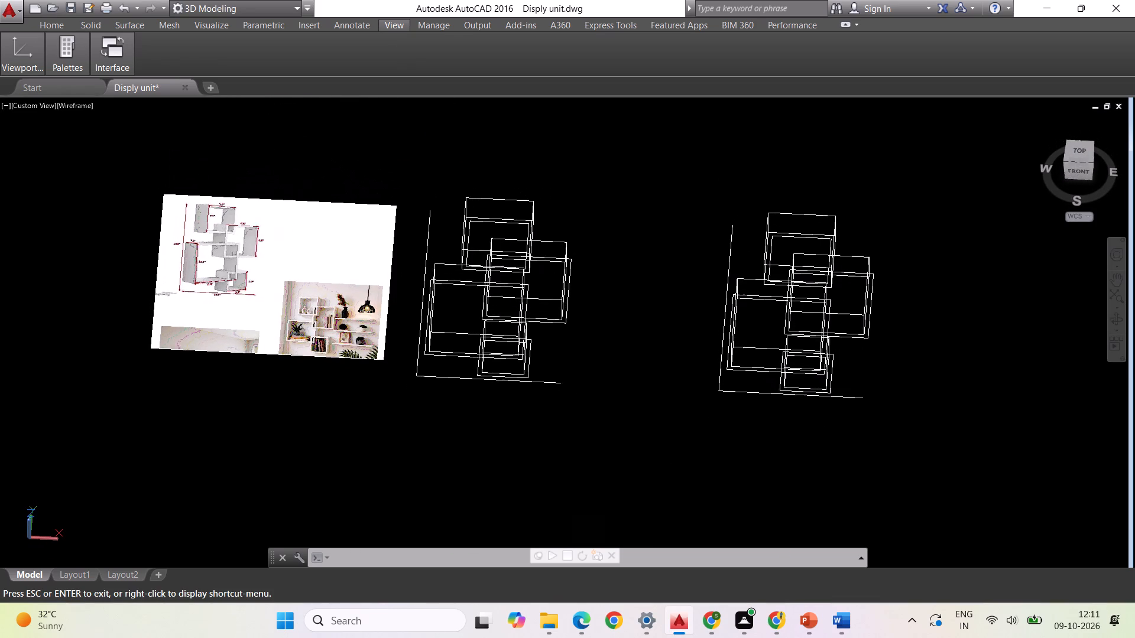
pyautogui.keyDown('shift'); pyautogui.moveTo(360, 126); pyautogui.dragTo(375, 131, button='middle'); pyautogui.keyUp('shift')
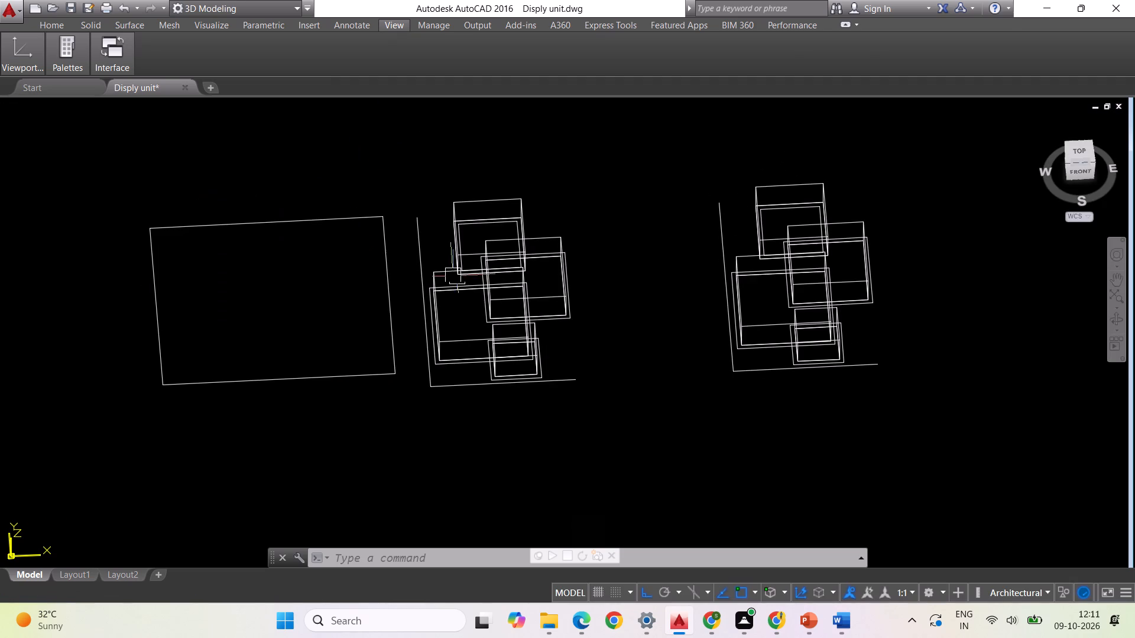
pyautogui.click(527, 319)
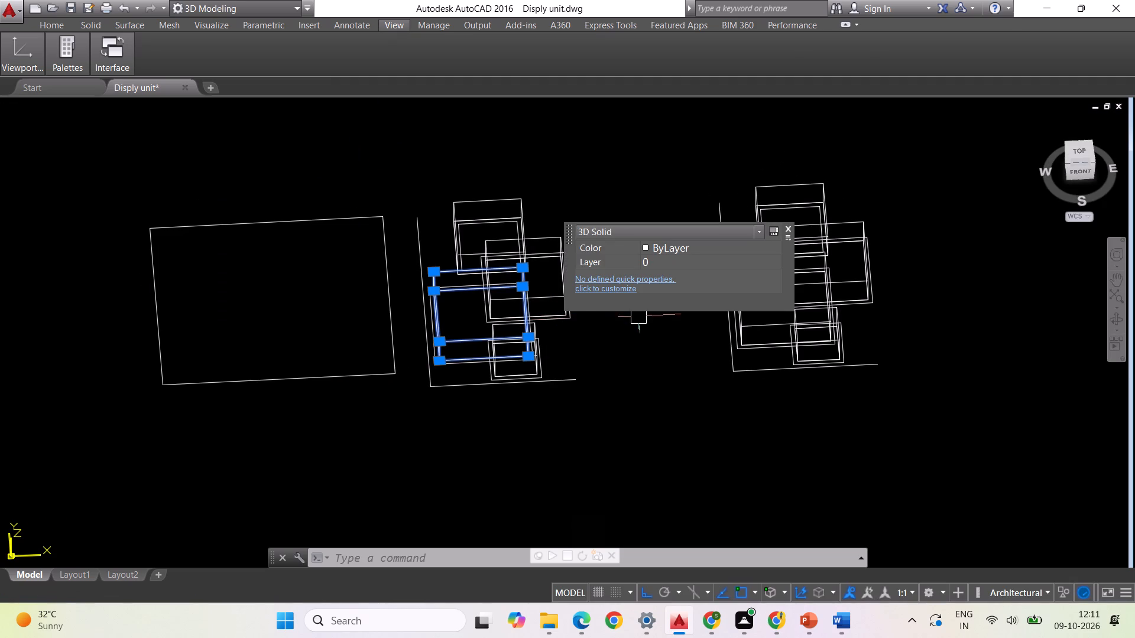
pyautogui.press('Escape')
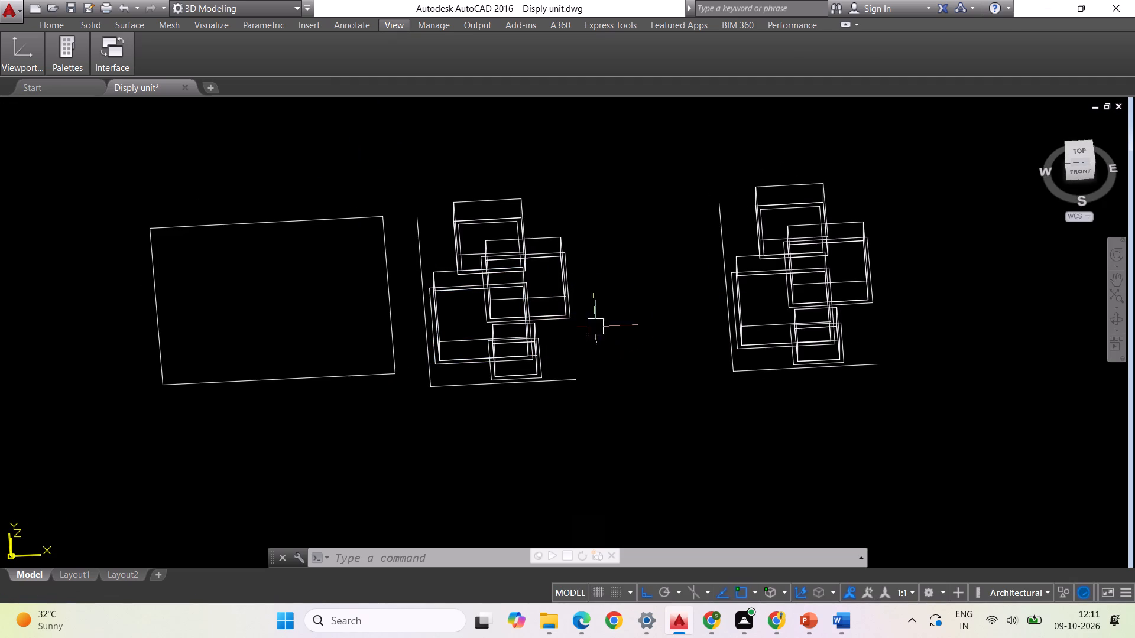
pyautogui.scroll(1, 526, 255)
pyautogui.click(527, 226)
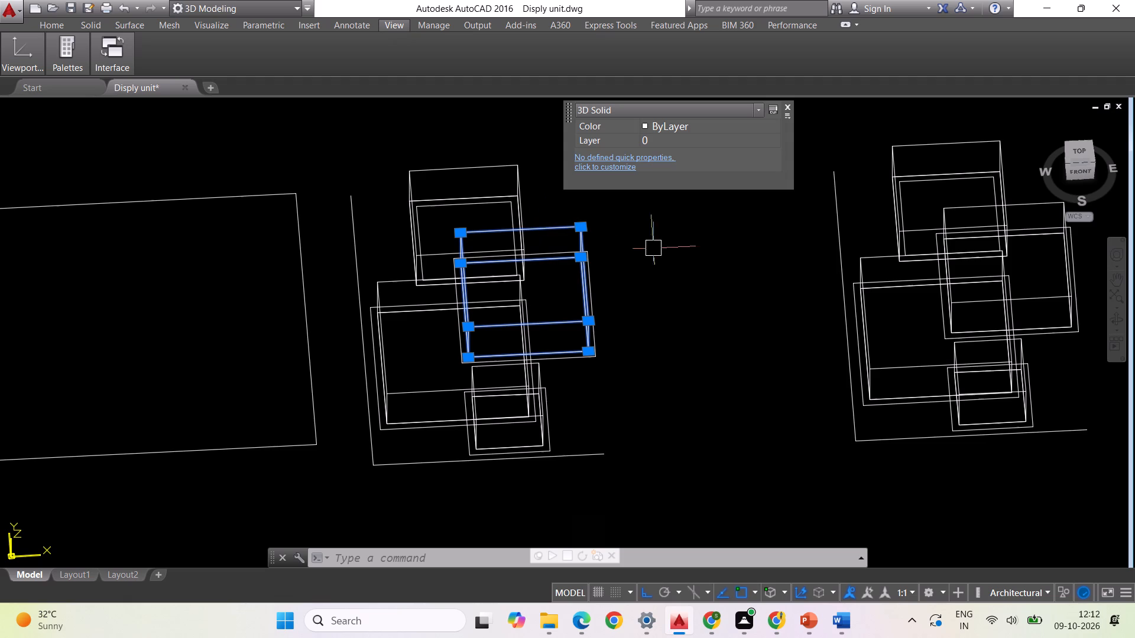
pyautogui.press('Escape')
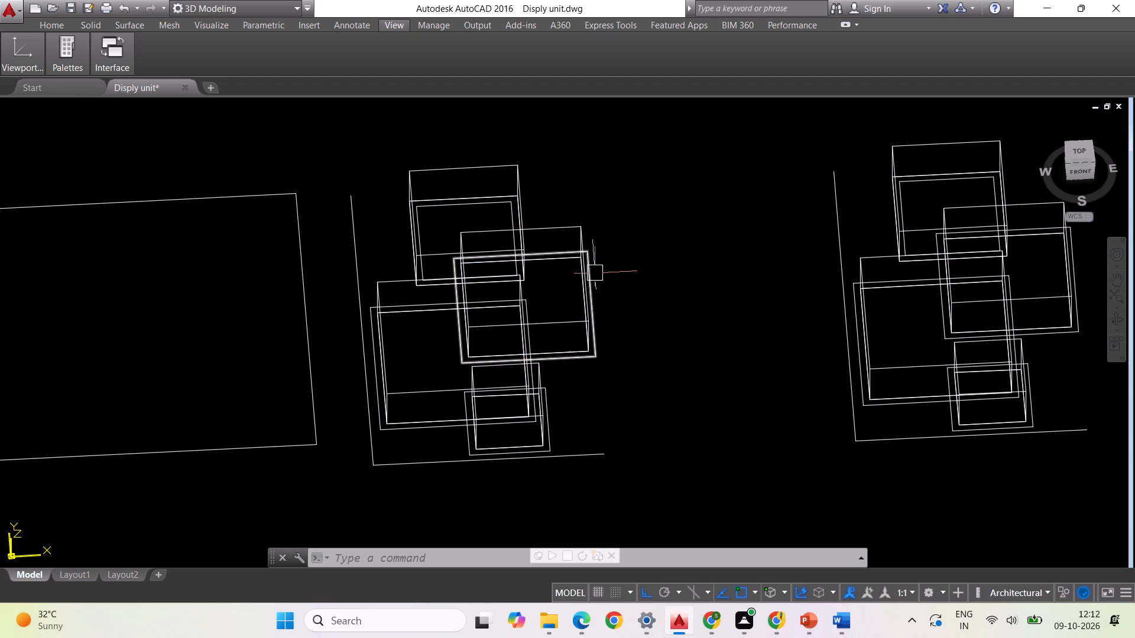
pyautogui.keyDown('shift'); pyautogui.moveTo(604, 271); pyautogui.dragTo(606, 253, button='middle'); pyautogui.keyUp('shift')
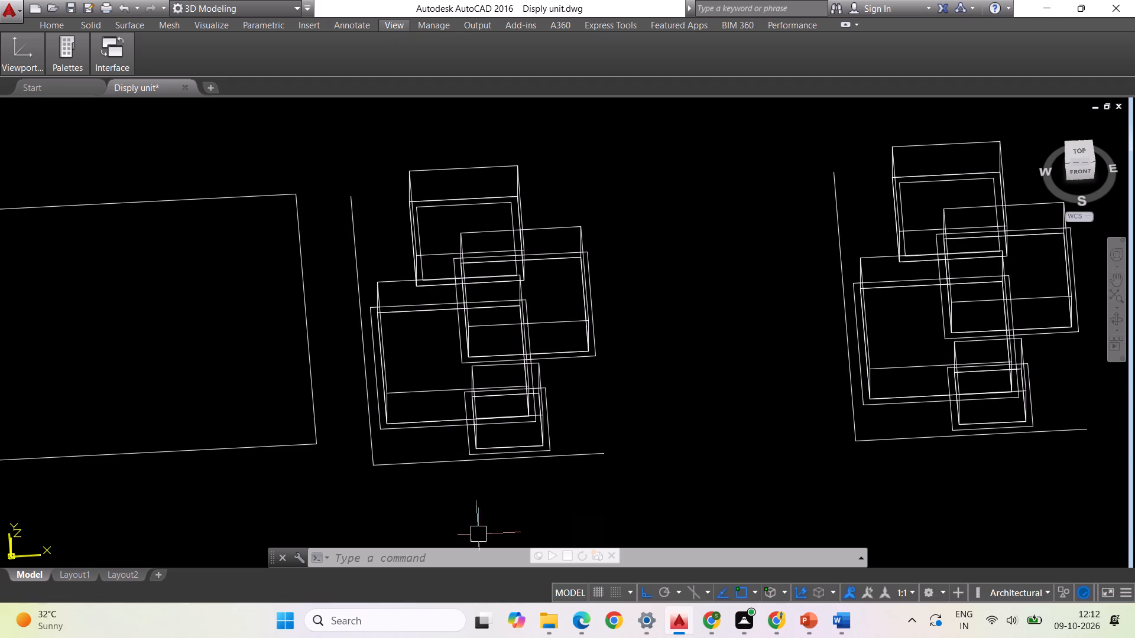
# Apply the Wireframe visual style to the model view.
pyautogui.click(438, 553)
pyautogui.write('wire')
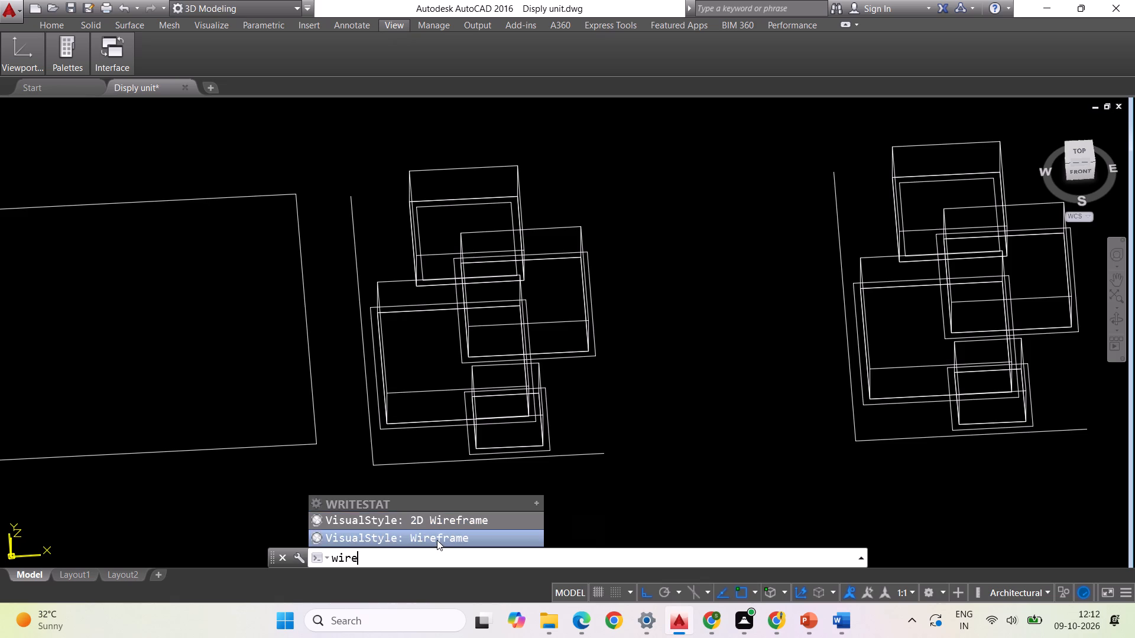
pyautogui.click(437, 540)
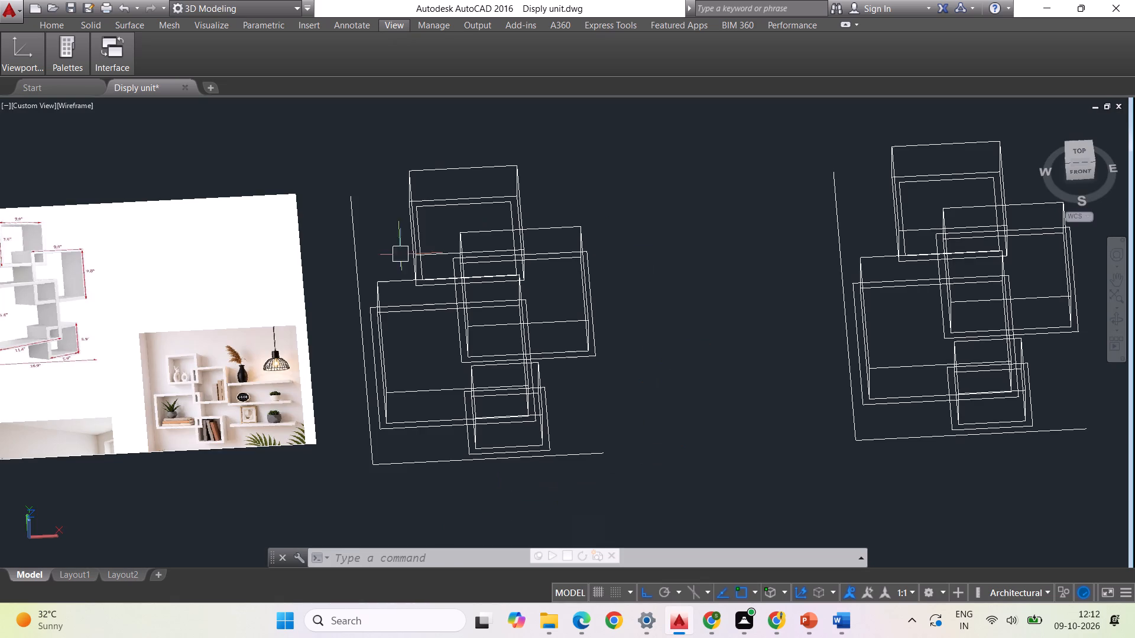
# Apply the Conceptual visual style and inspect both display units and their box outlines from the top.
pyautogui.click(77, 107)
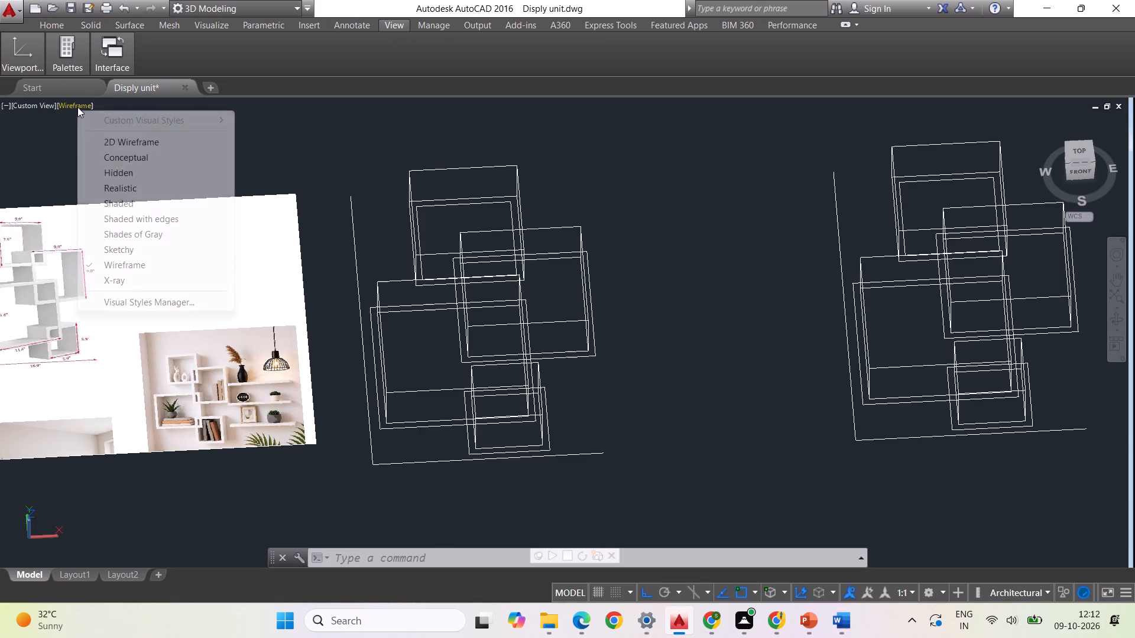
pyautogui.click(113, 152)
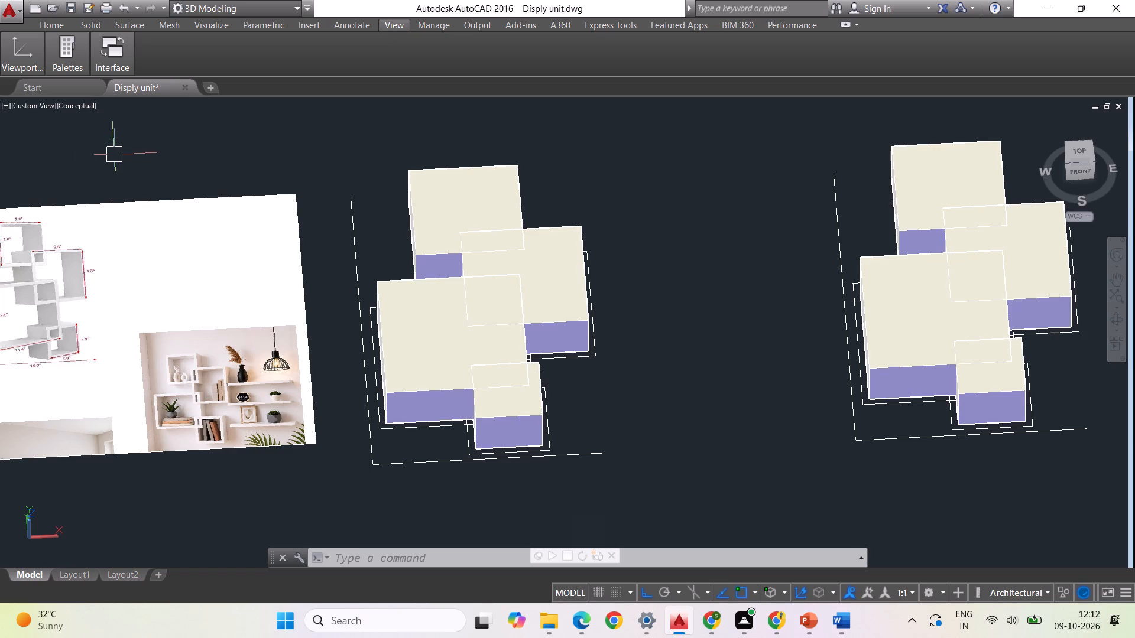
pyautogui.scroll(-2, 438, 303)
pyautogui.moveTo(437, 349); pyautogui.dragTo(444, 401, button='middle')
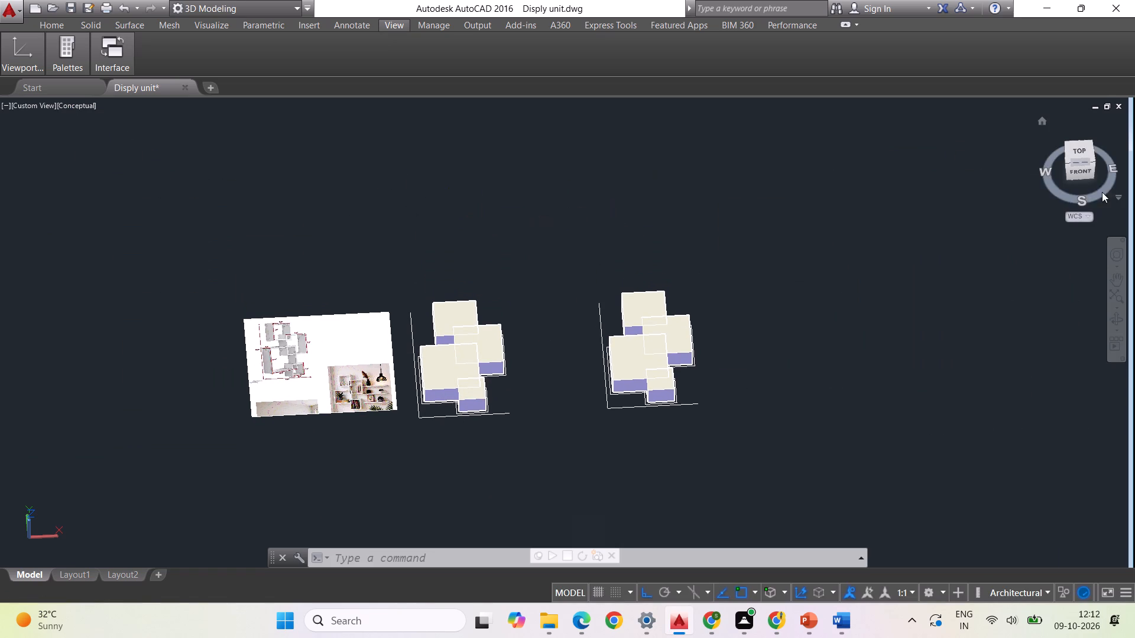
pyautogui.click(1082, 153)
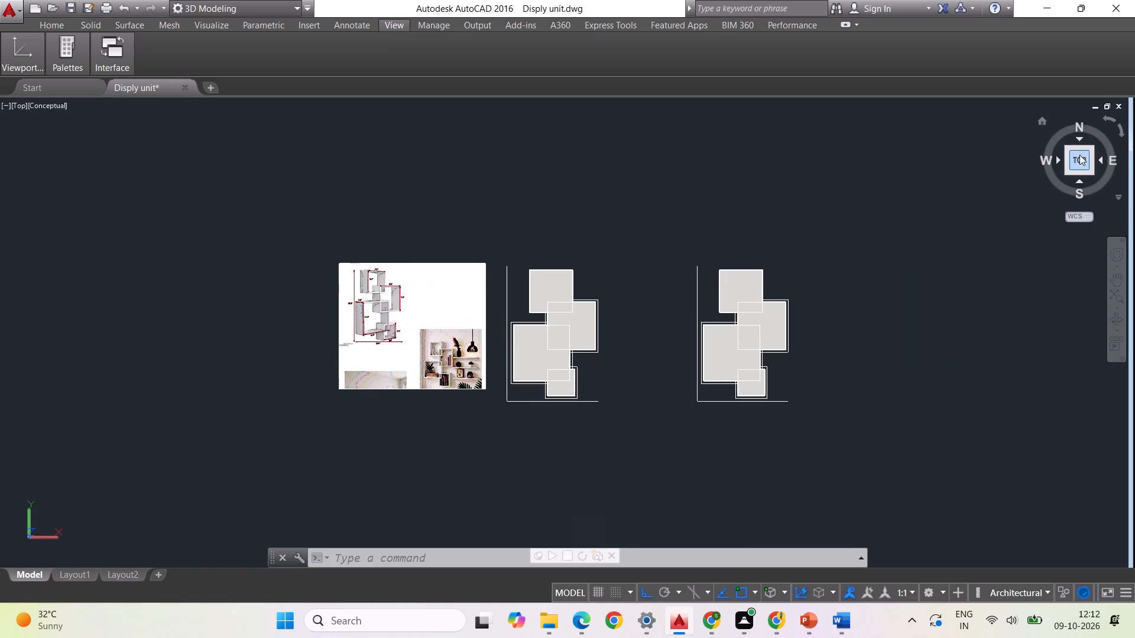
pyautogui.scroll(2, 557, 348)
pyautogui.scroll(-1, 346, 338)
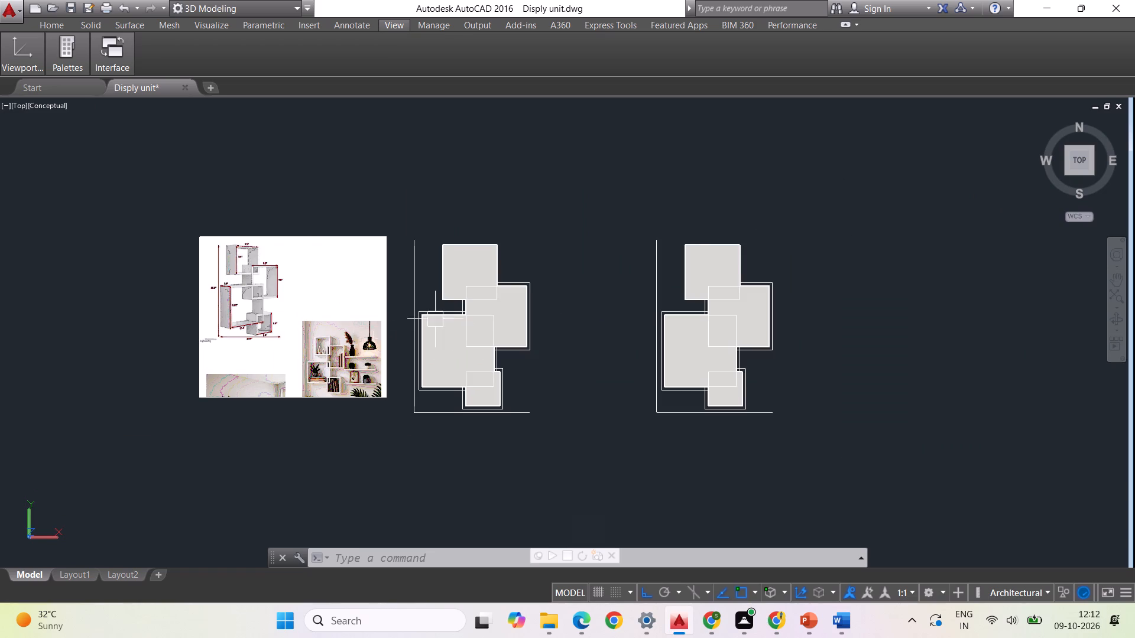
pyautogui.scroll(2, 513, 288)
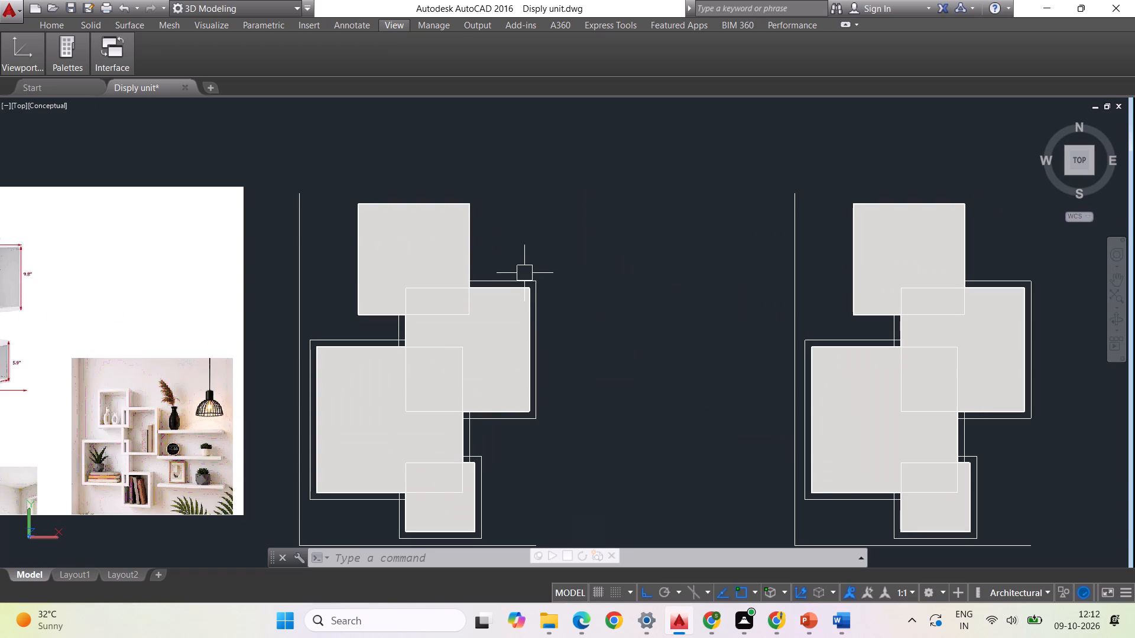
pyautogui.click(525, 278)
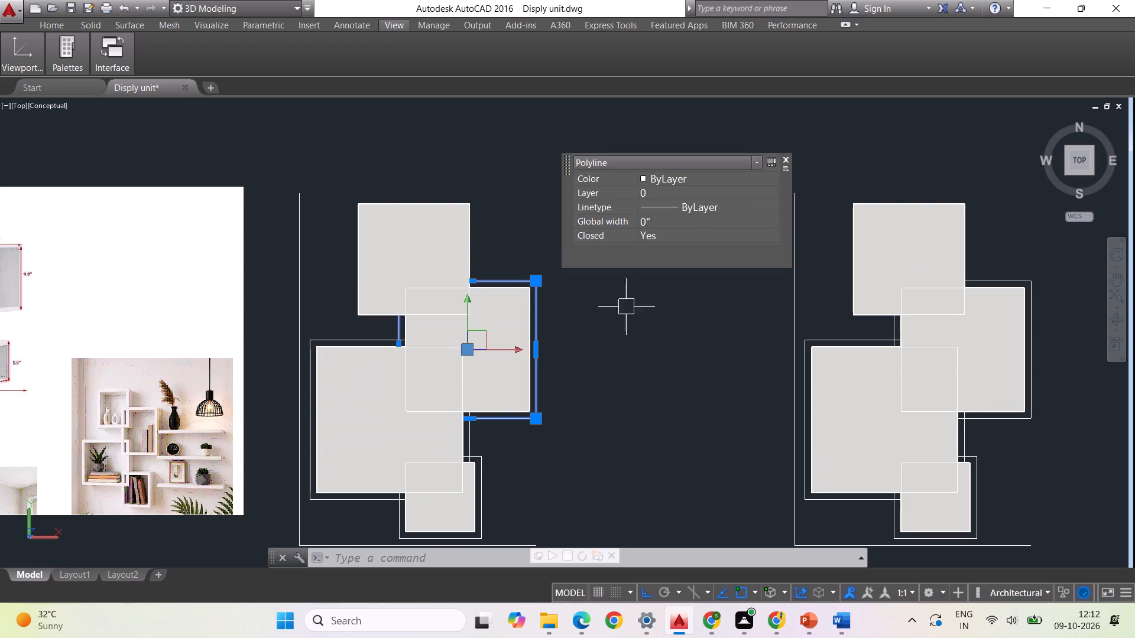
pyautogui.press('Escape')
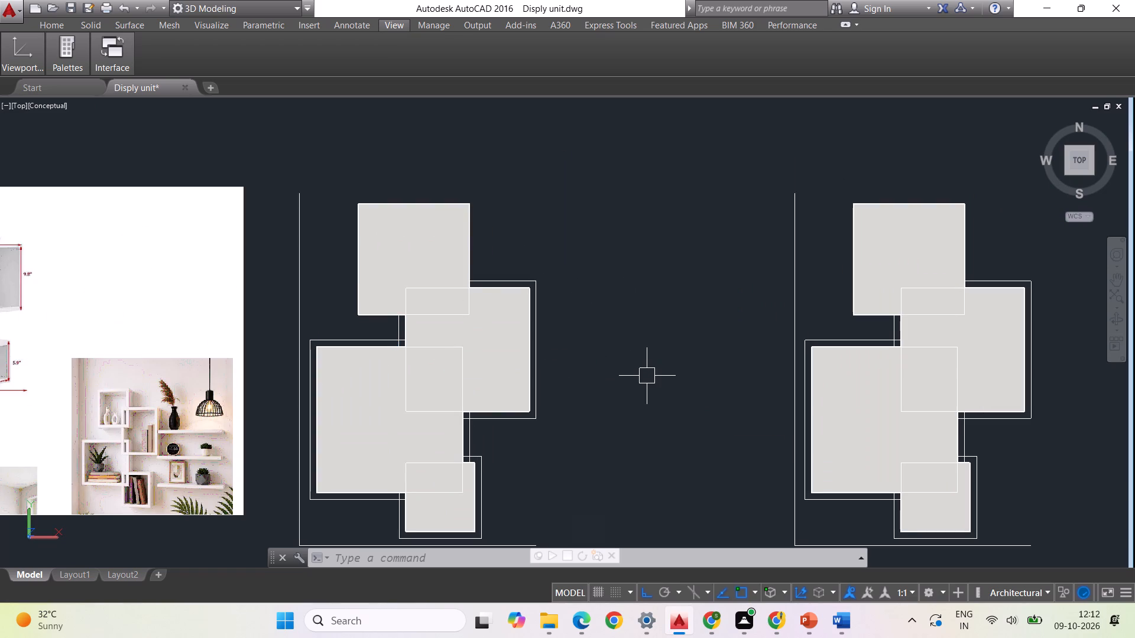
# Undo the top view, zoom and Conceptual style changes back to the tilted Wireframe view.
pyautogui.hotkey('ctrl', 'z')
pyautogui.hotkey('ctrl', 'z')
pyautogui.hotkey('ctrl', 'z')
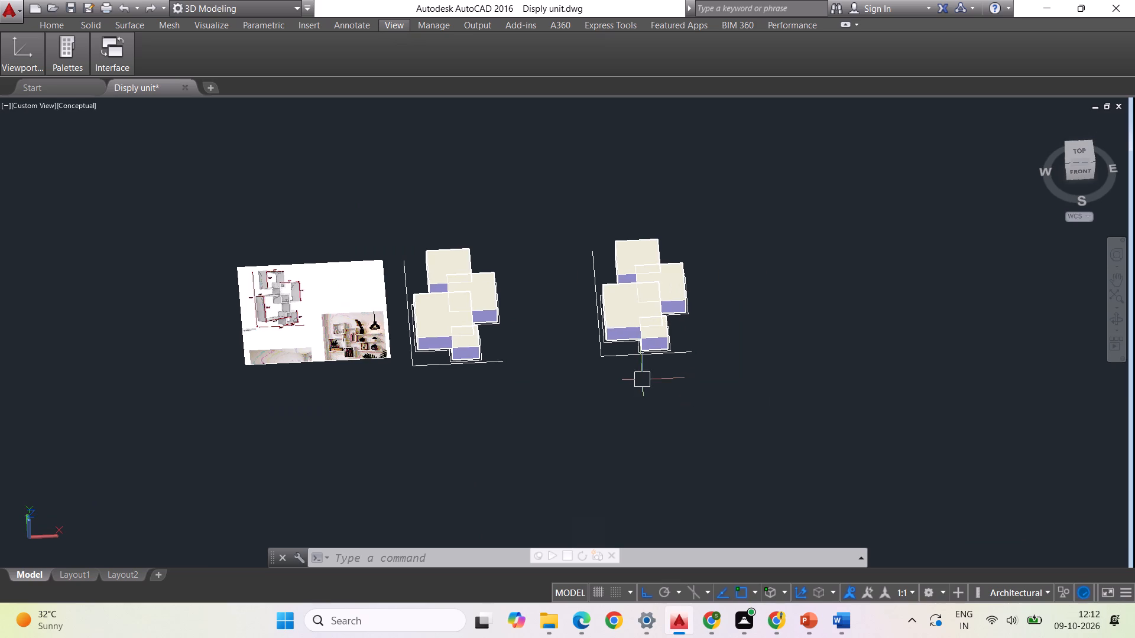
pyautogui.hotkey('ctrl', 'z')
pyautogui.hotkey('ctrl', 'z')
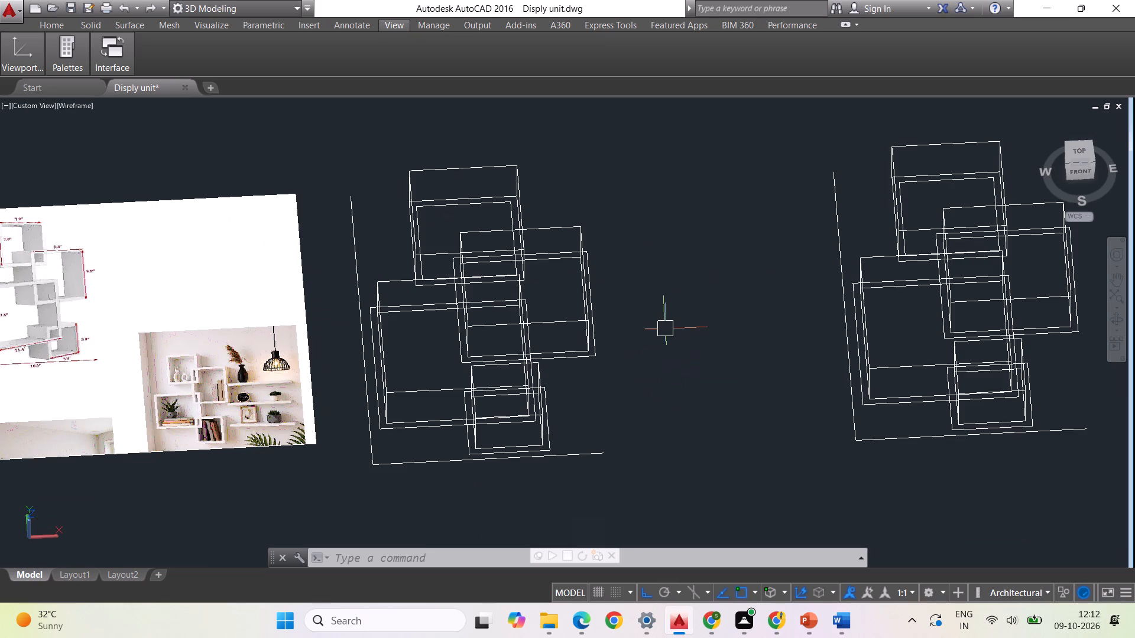
# Set the view to Top and apply the 2D Wireframe visual style.
pyautogui.click(1082, 155)
pyautogui.scroll(2, 621, 346)
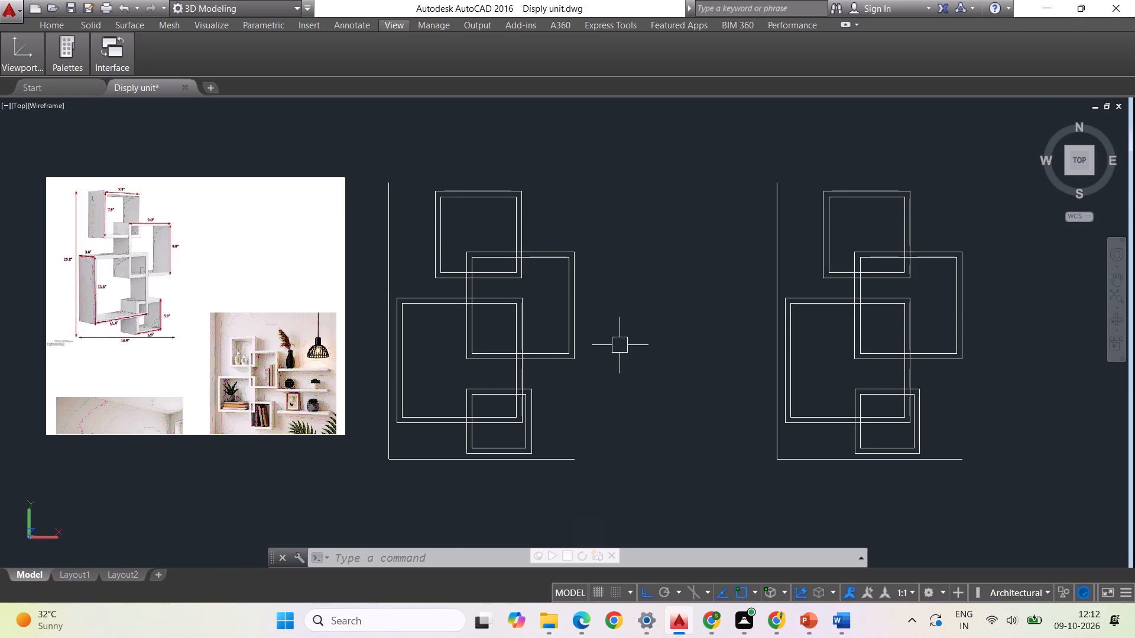
pyautogui.press('Escape')
pyautogui.write('wire')
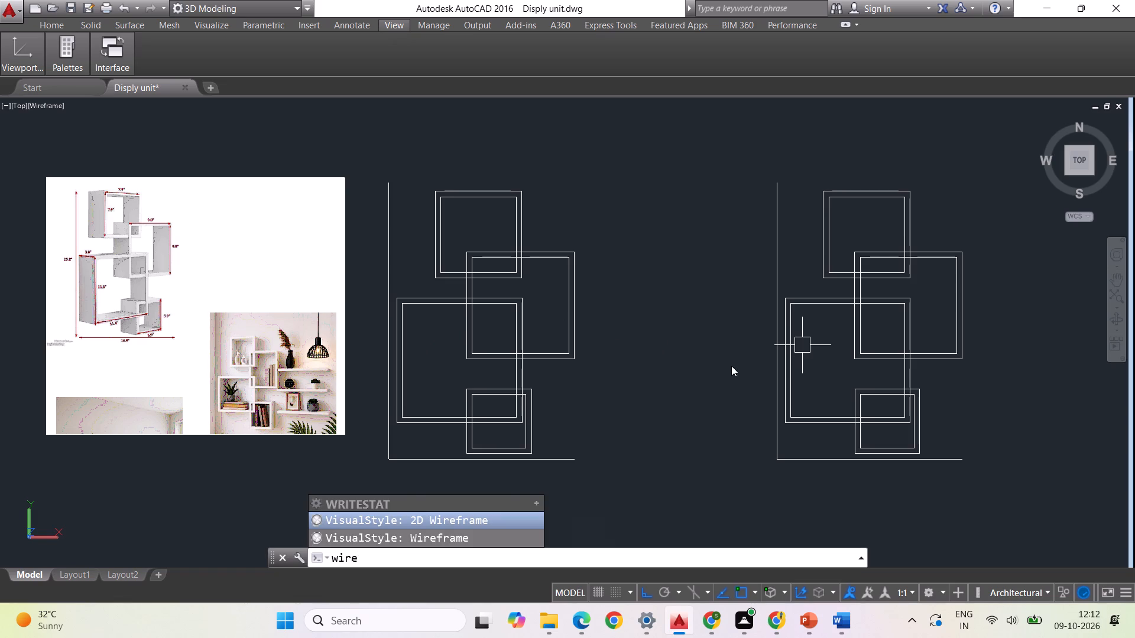
pyautogui.click(479, 515)
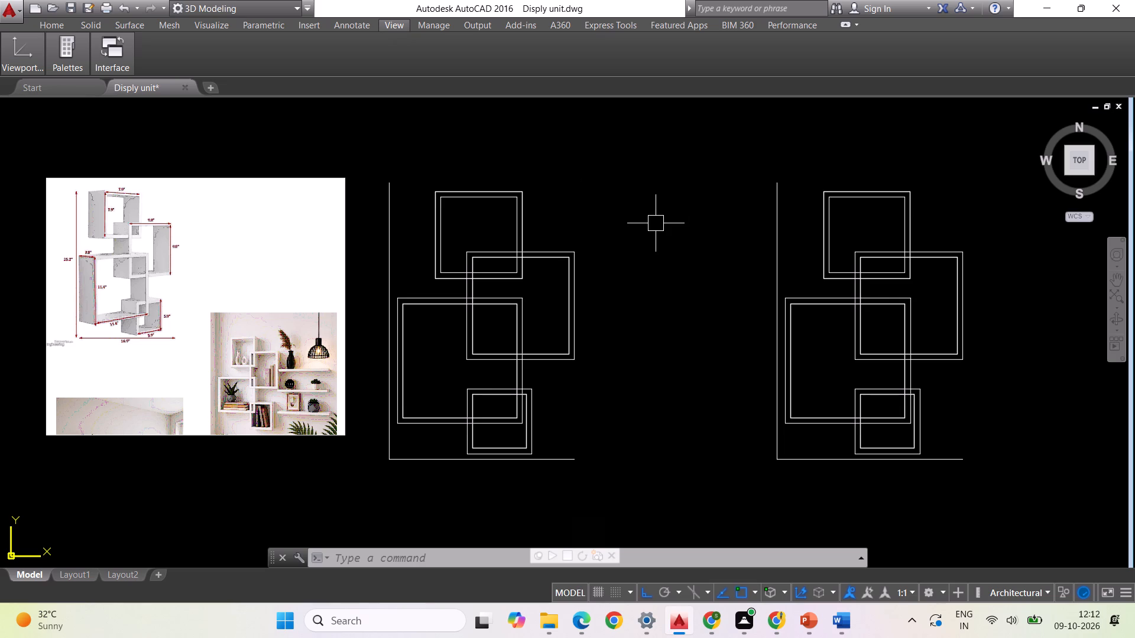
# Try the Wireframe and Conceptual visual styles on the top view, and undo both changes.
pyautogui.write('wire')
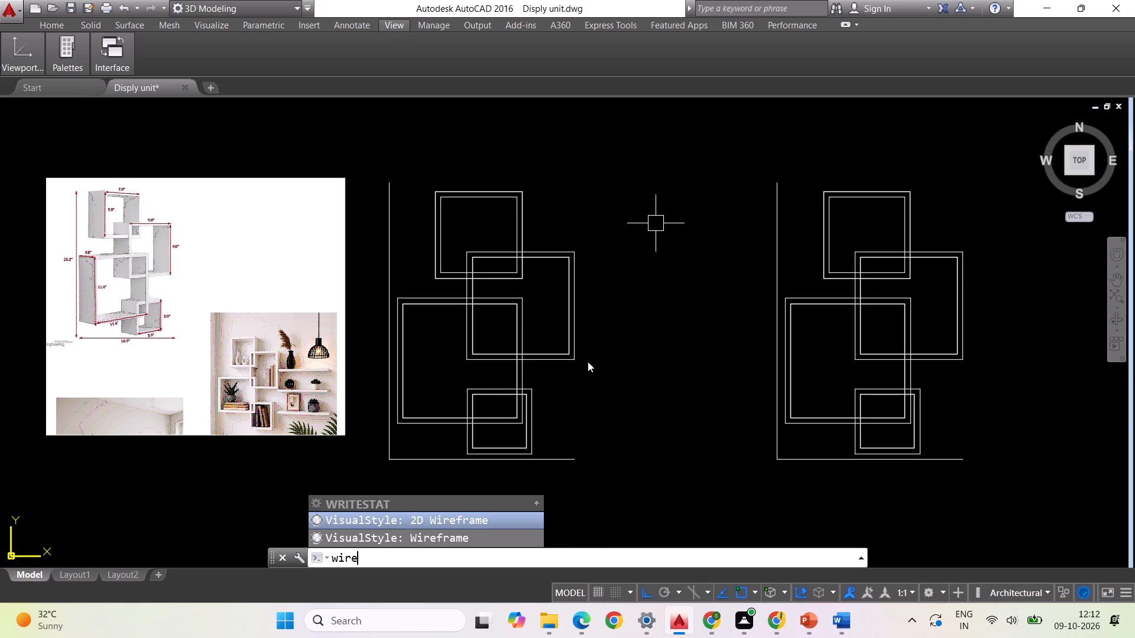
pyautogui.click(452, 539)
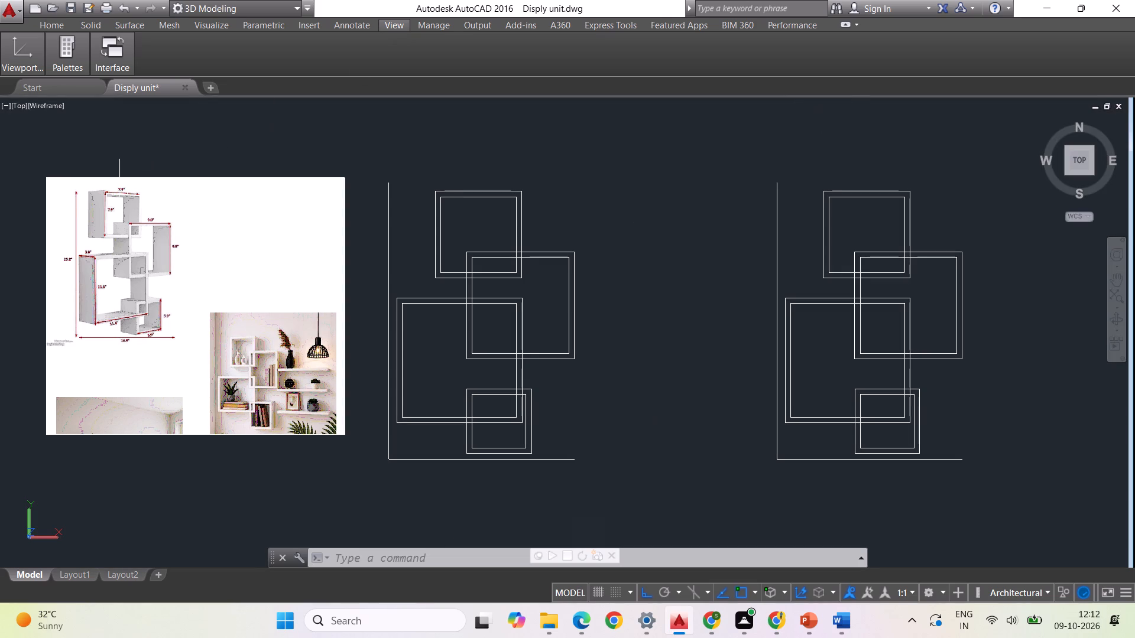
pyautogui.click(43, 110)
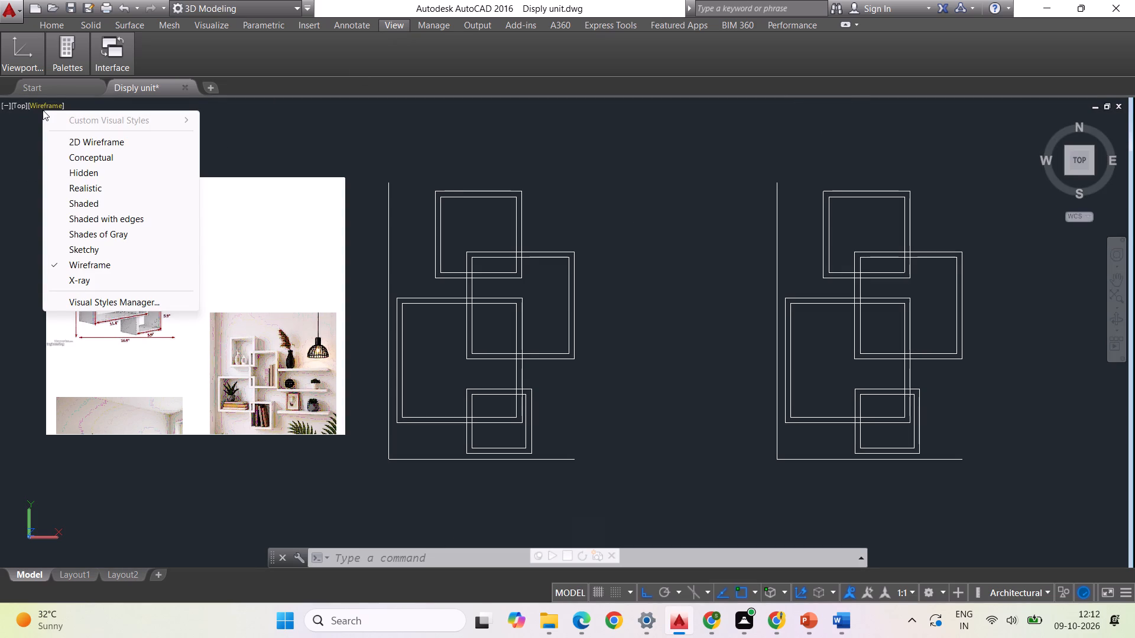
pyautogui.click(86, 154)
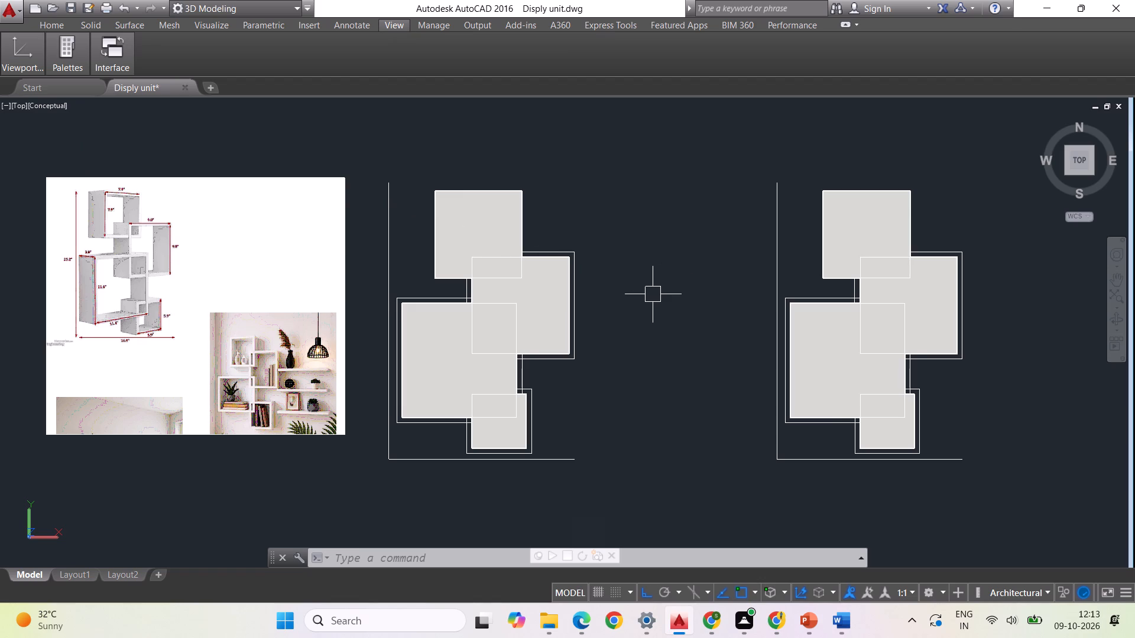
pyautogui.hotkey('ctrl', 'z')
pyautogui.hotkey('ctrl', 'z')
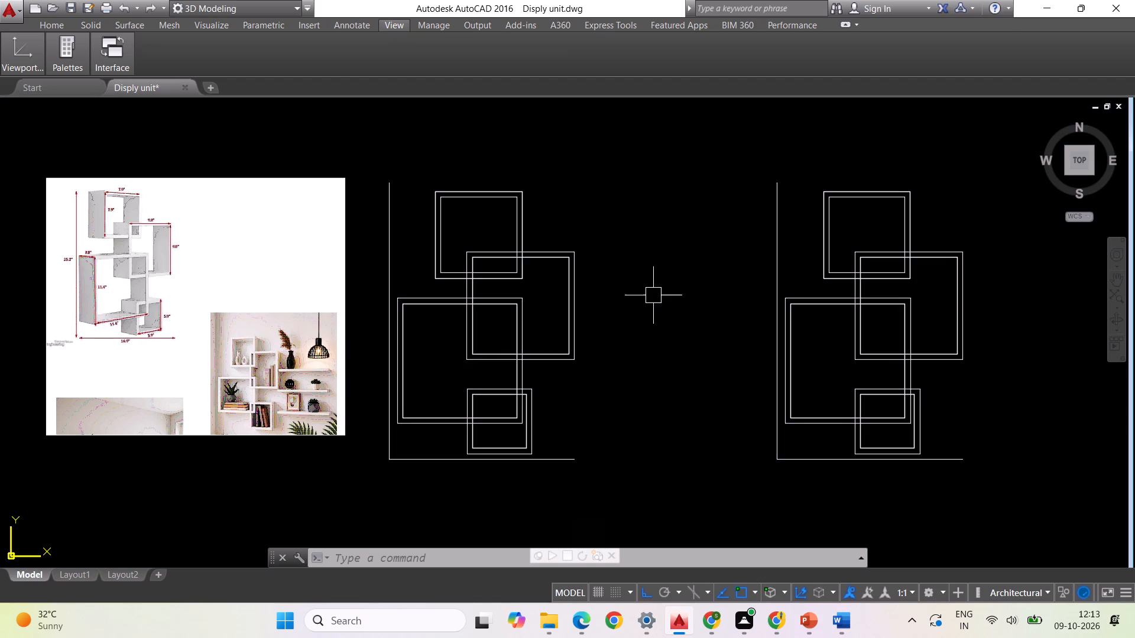
# Delete the four extruded box solids of the display unit beside the reference image, keeping their flat double outlines.
pyautogui.keyDown('shift'); pyautogui.moveTo(658, 268); pyautogui.dragTo(659, 267, button='middle'); pyautogui.keyUp('shift')
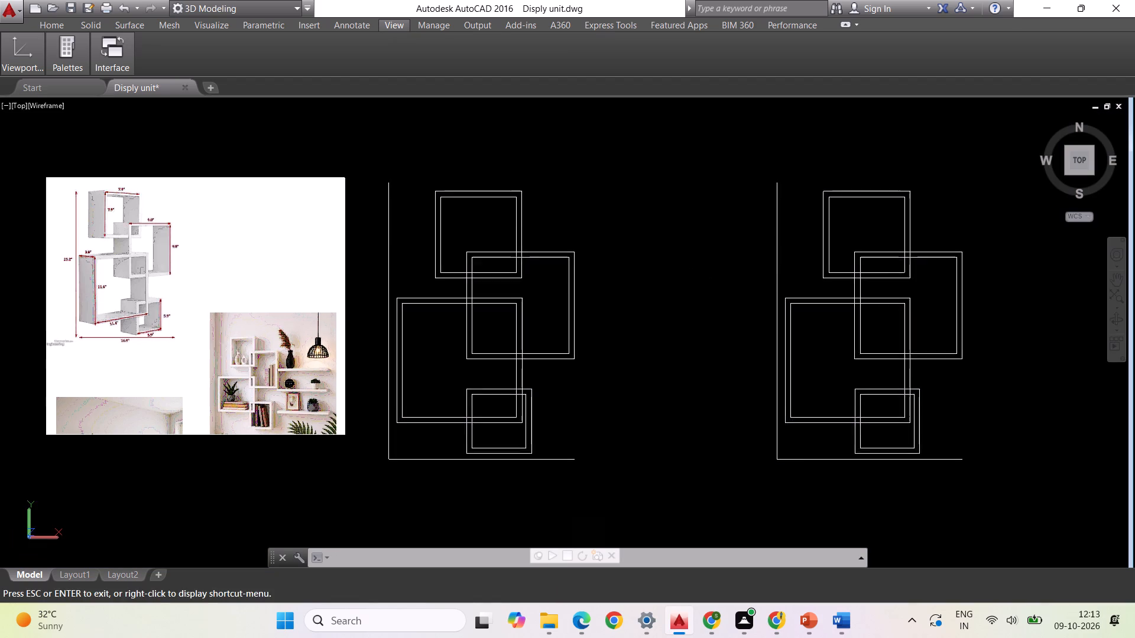
pyautogui.keyDown('shift'); pyautogui.moveTo(659, 267); pyautogui.dragTo(664, 206, button='middle'); pyautogui.keyUp('shift')
pyautogui.keyDown('shift'); pyautogui.moveTo(446, 335); pyautogui.dragTo(512, 321, button='middle'); pyautogui.keyUp('shift')
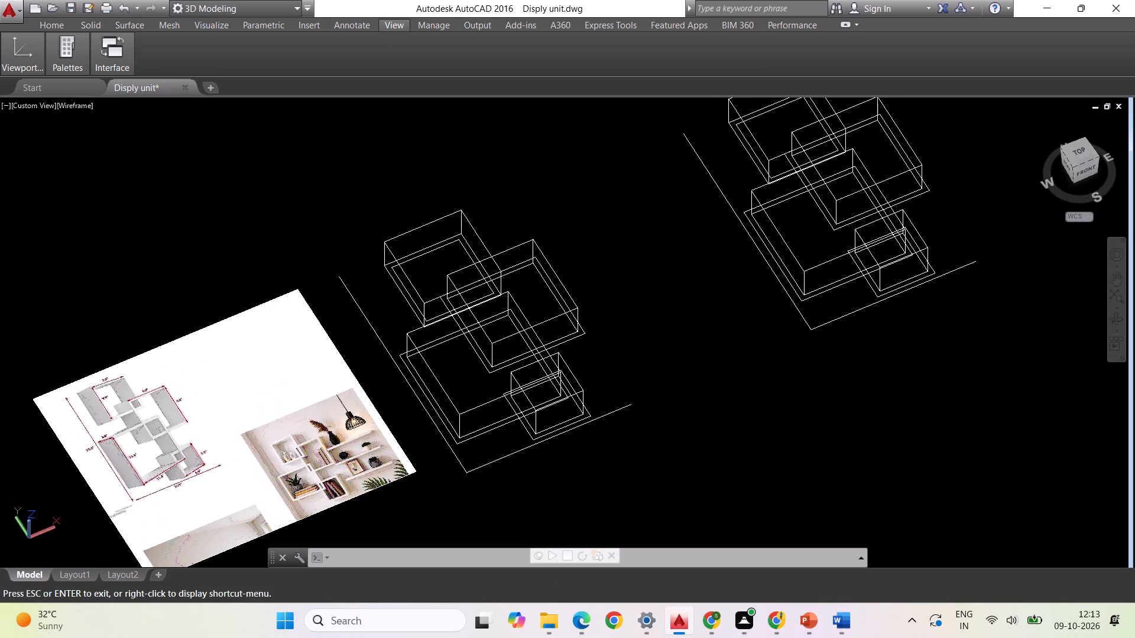
pyautogui.keyDown('shift'); pyautogui.moveTo(512, 321); pyautogui.dragTo(513, 320, button='middle'); pyautogui.keyUp('shift')
pyautogui.keyDown('shift'); pyautogui.scroll(1, 439, 369); pyautogui.keyUp('shift')
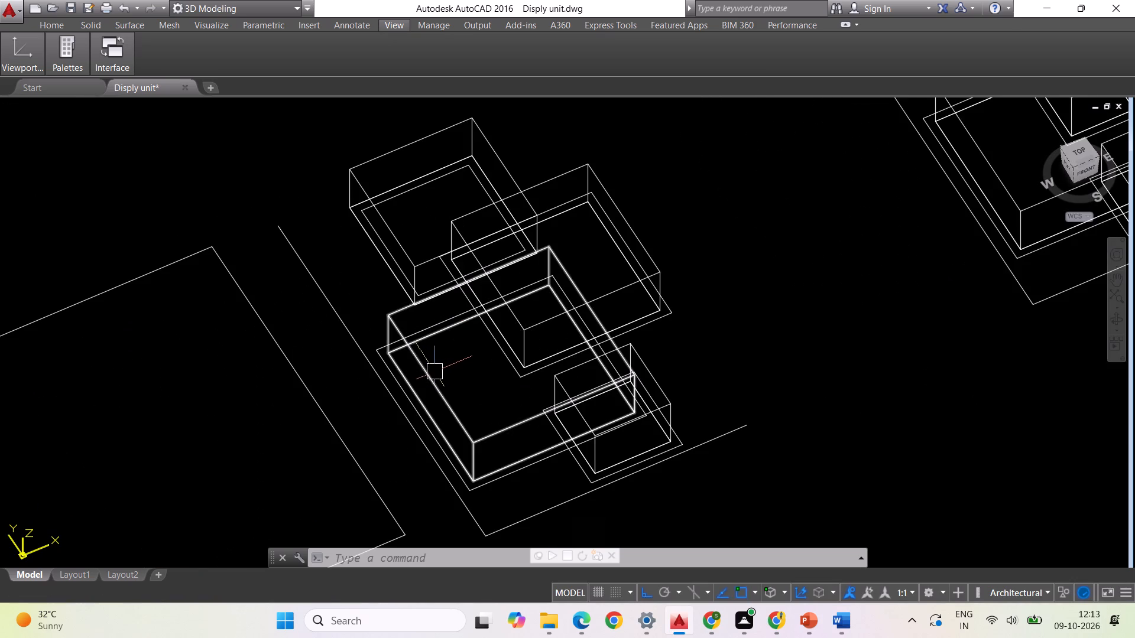
pyautogui.keyDown('shift'); pyautogui.click(432, 372); pyautogui.keyUp('shift')
pyautogui.press('Delete')
pyautogui.press('Delete')
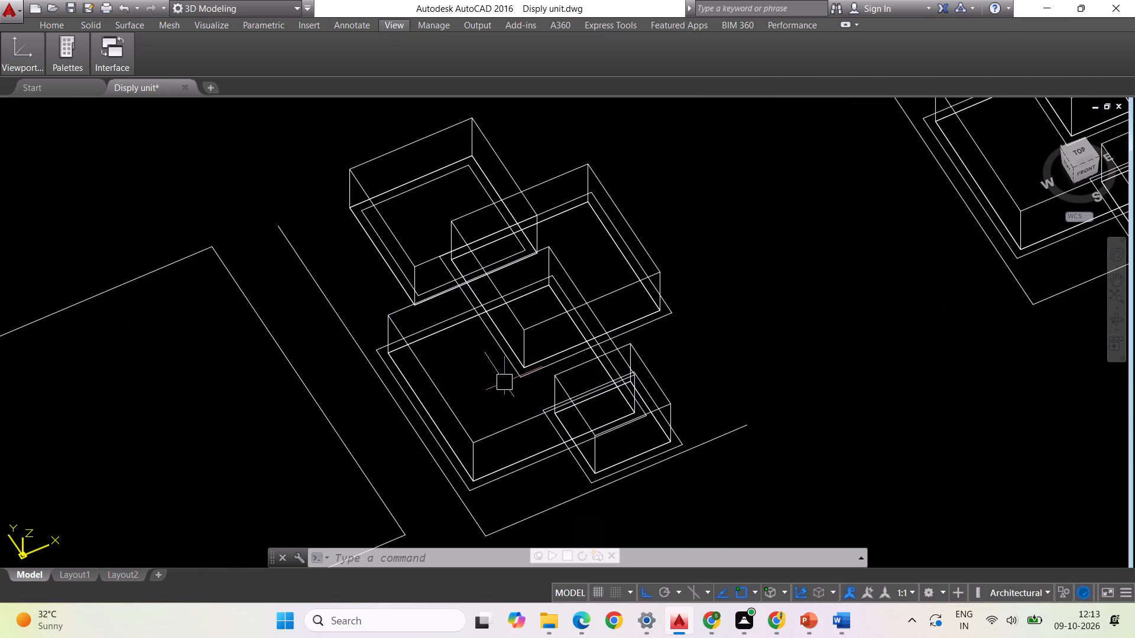
pyautogui.click(437, 382)
pyautogui.press('Delete')
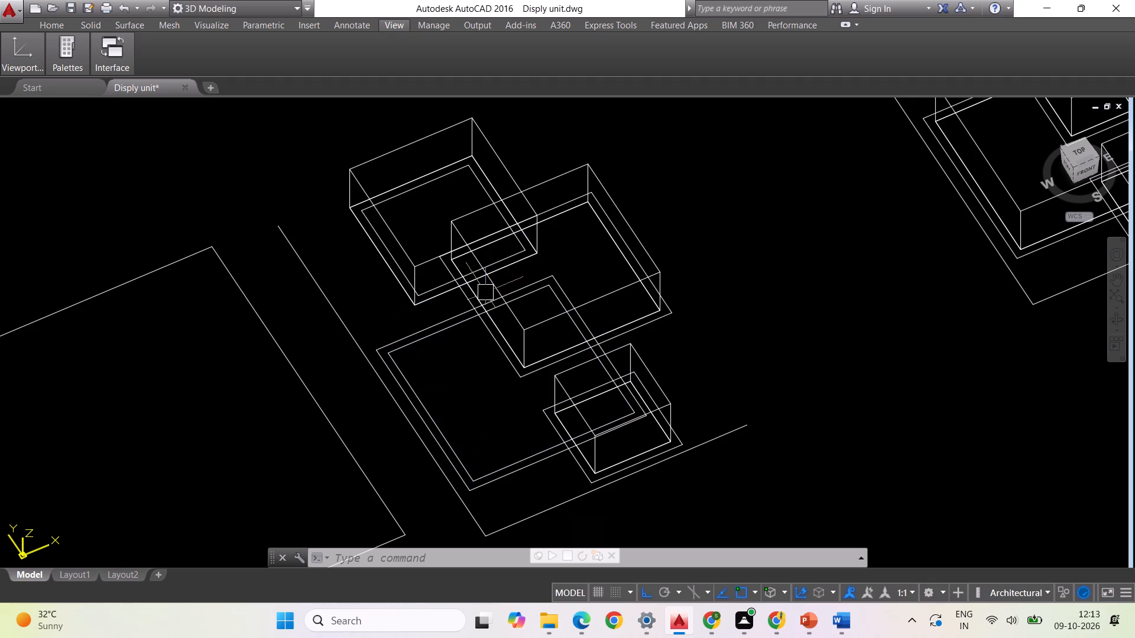
pyautogui.click(480, 262)
pyautogui.press('Delete')
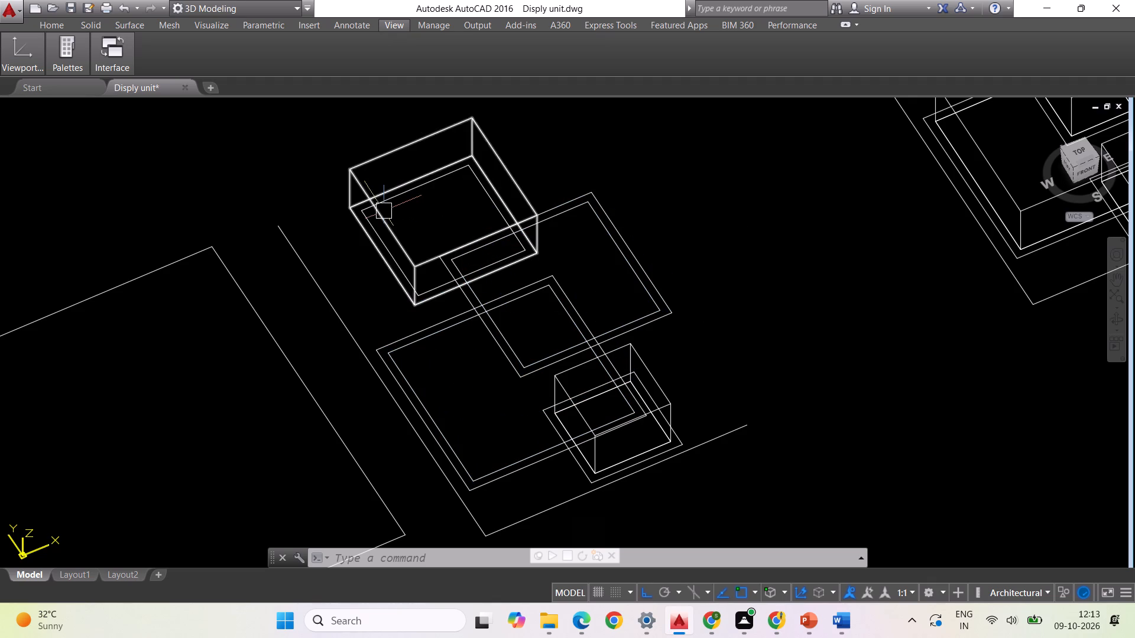
pyautogui.click(384, 211)
pyautogui.press('Delete')
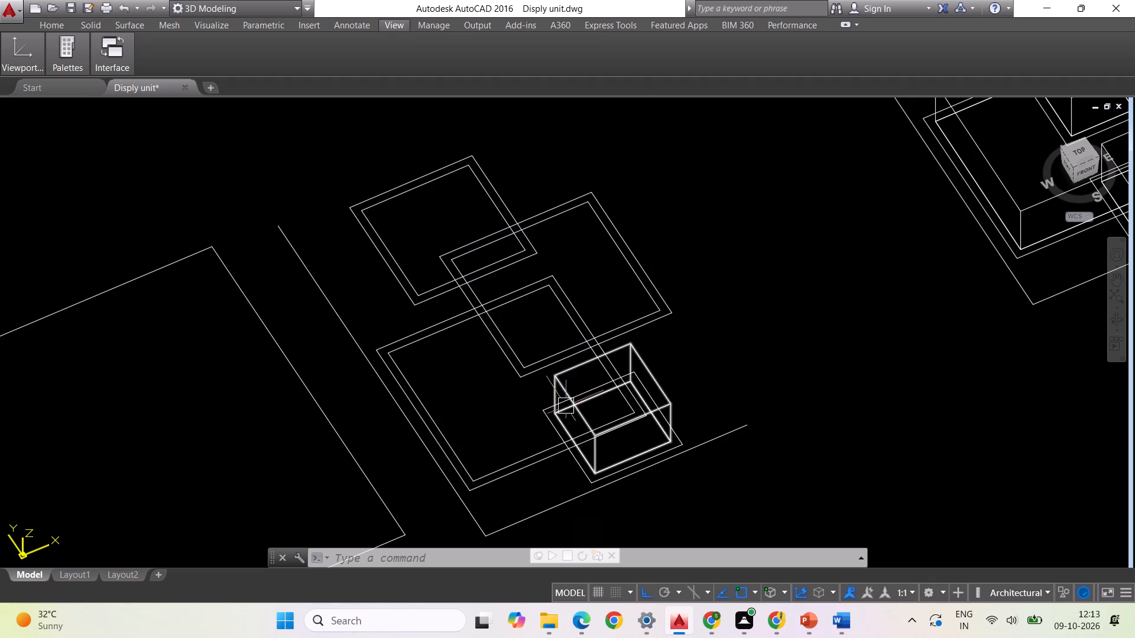
pyautogui.click(571, 398)
pyautogui.press('Delete')
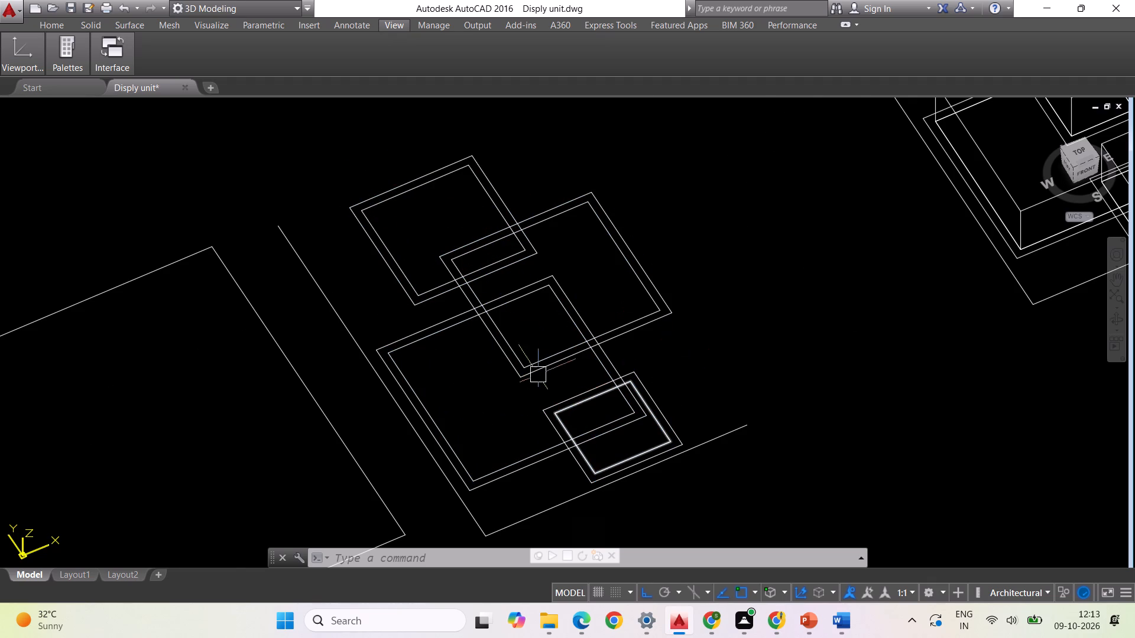
# Presspull the frame area between the two outlines of the uppermost box, beside the reference image, to a height of 0.5".
pyautogui.scroll(-1, 539, 374)
pyautogui.scroll(2, 474, 343)
pyautogui.scroll(-1, 434, 314)
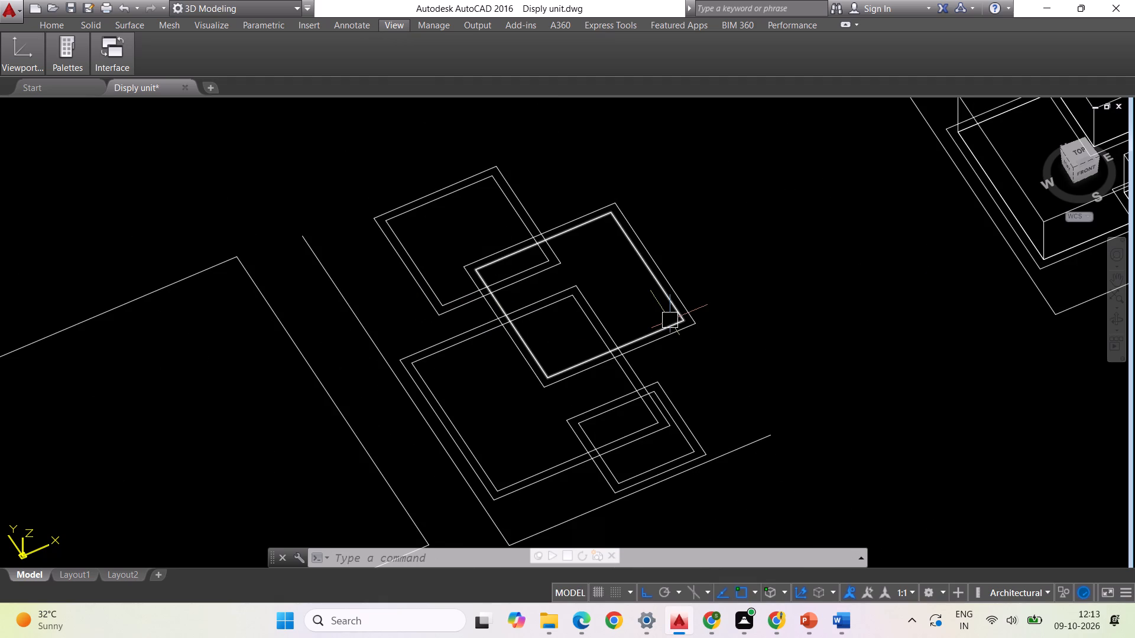
pyautogui.write('pres')
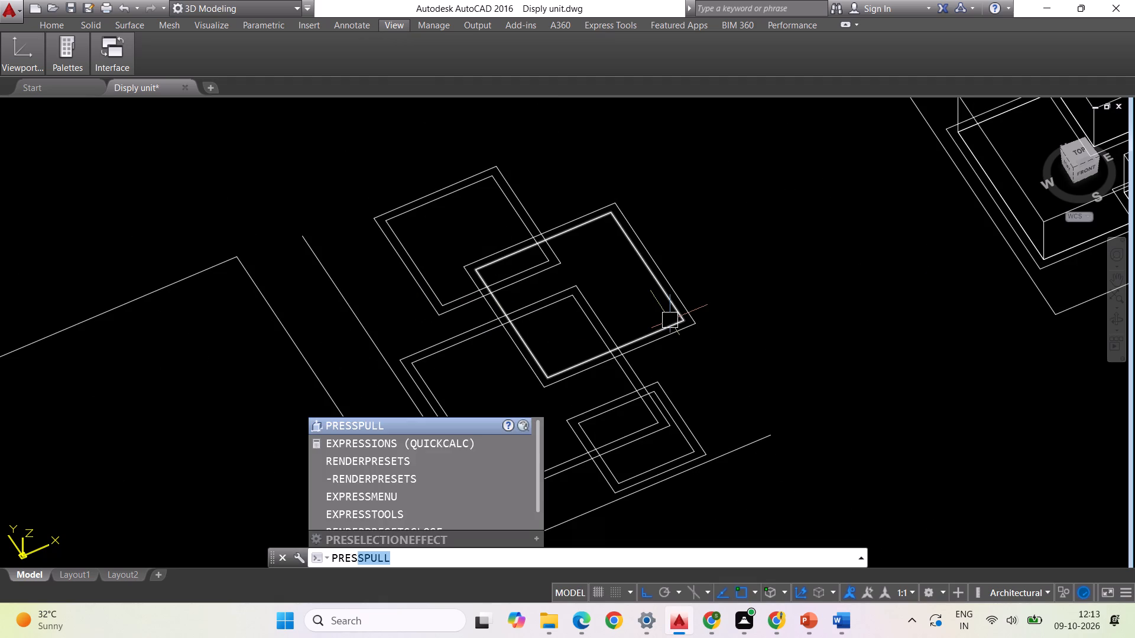
pyautogui.press('Return')
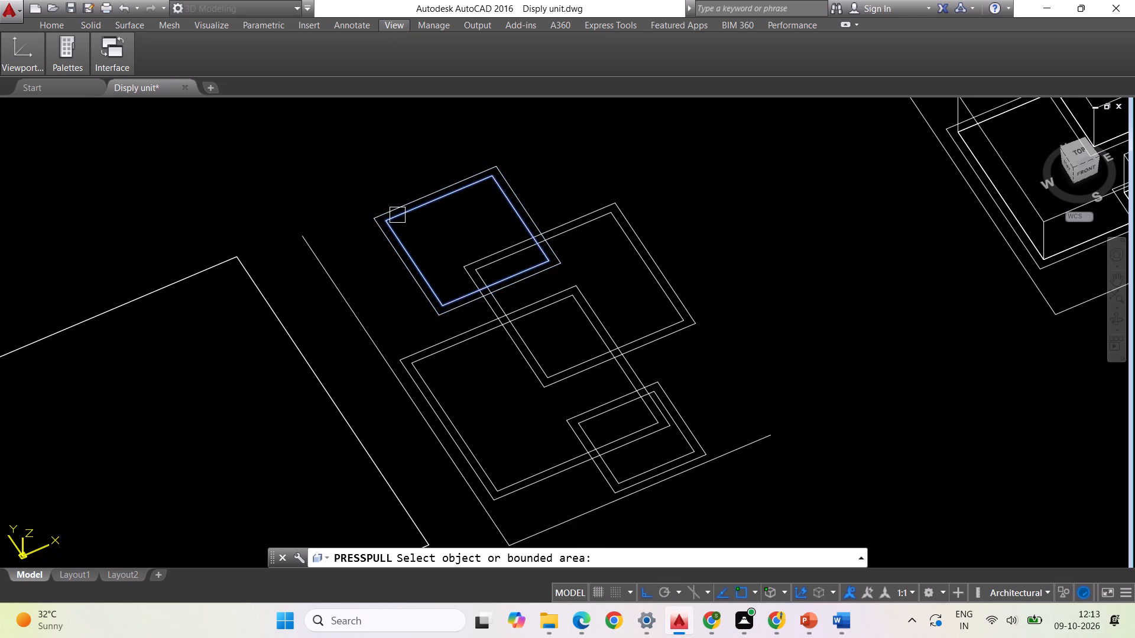
pyautogui.scroll(4, 398, 214)
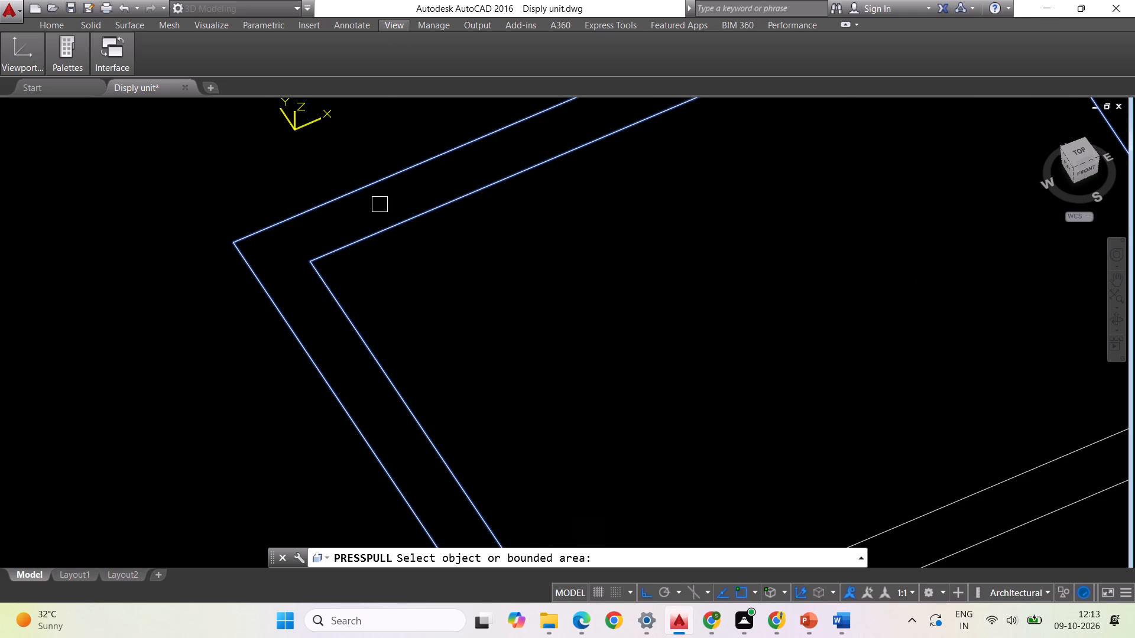
pyautogui.click(380, 204)
pyautogui.scroll(-2, 441, 189)
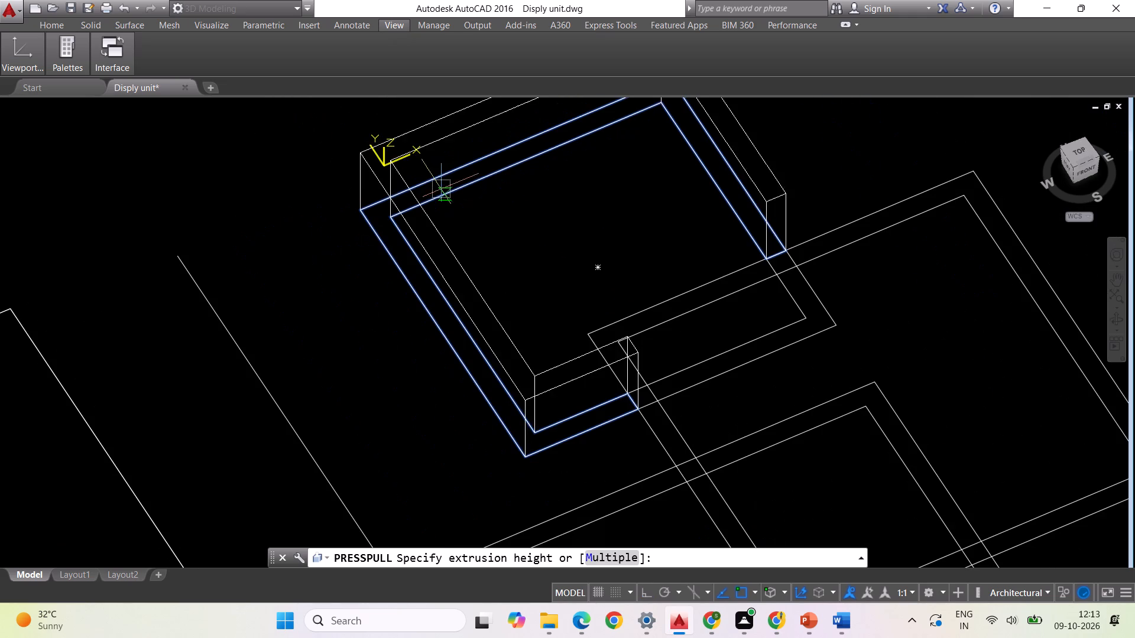
pyautogui.write('0.5"')
pyautogui.press('Return')
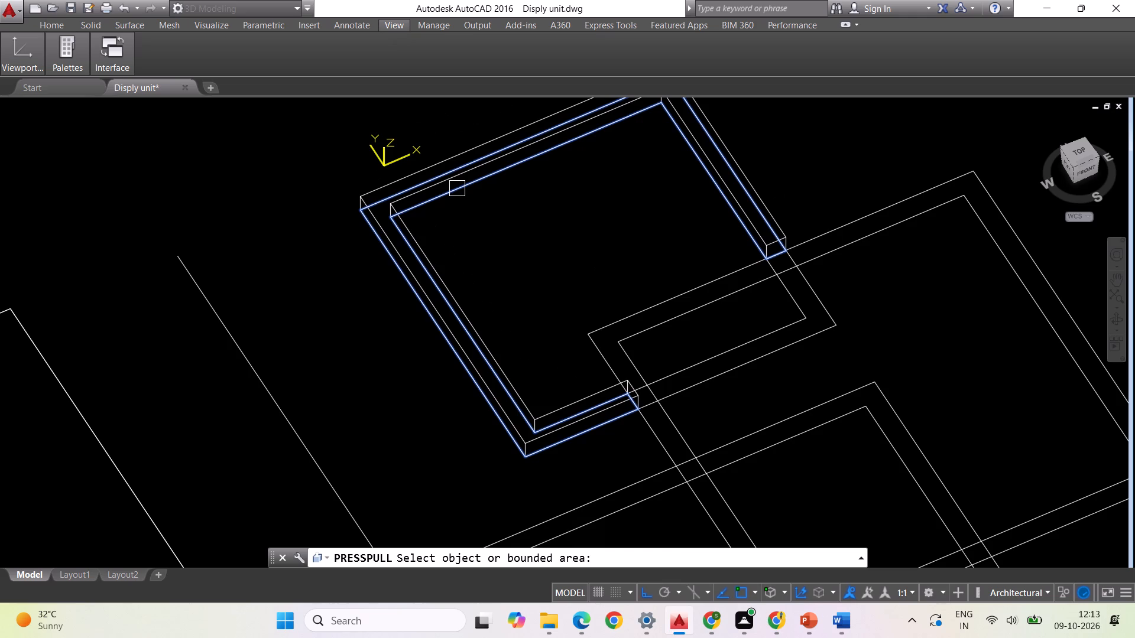
pyautogui.press('Escape')
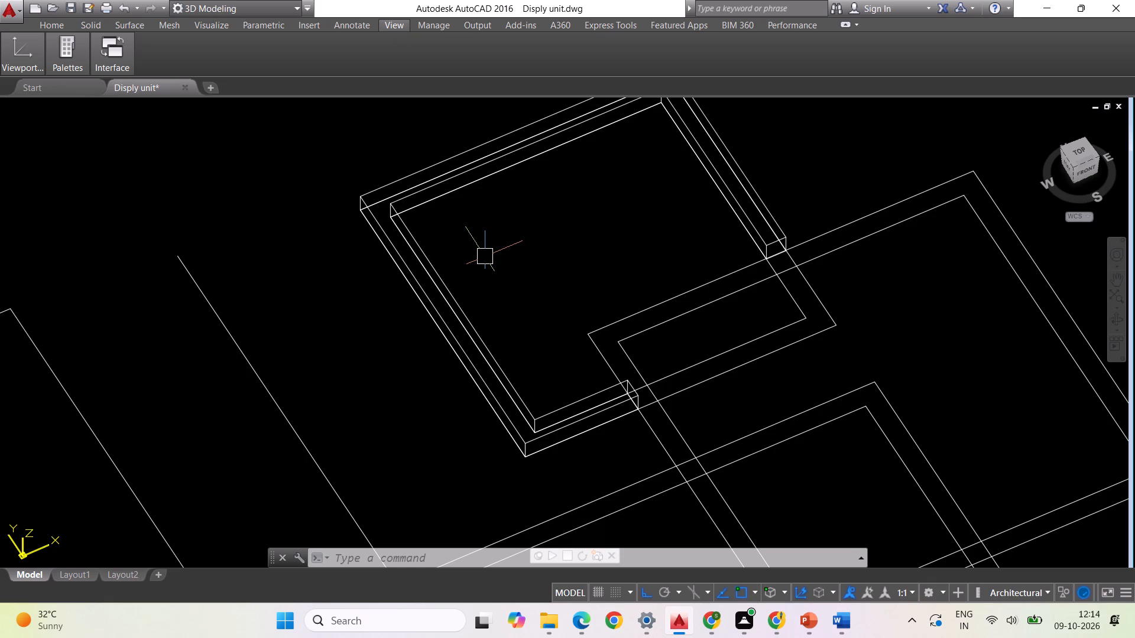
pyautogui.press('Escape')
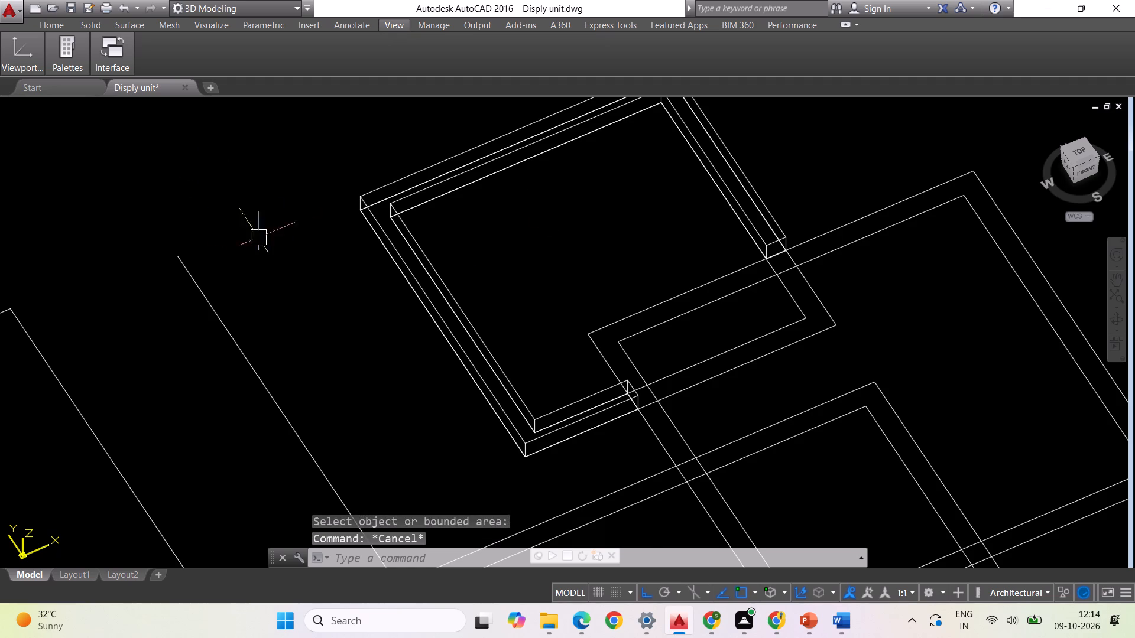
# Apply the Wireframe visual style to the angled view of the display unit outlines.
pyautogui.scroll(-2, 231, 181)
pyautogui.scroll(2, 367, 205)
pyautogui.scroll(-1, 636, 194)
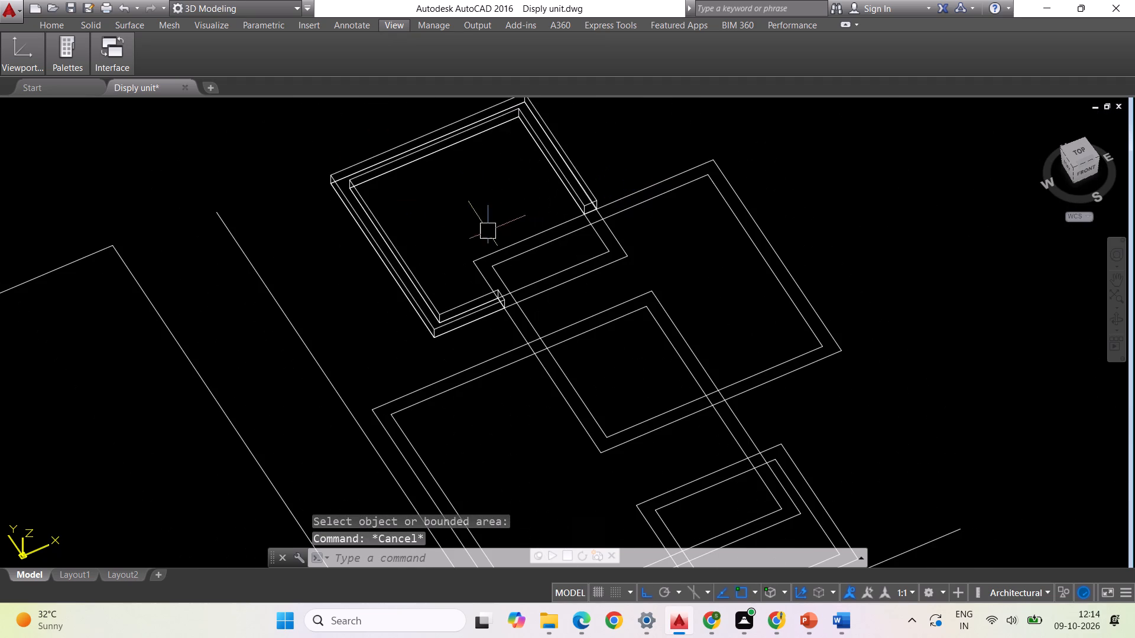
pyautogui.press('Escape')
pyautogui.write('wire')
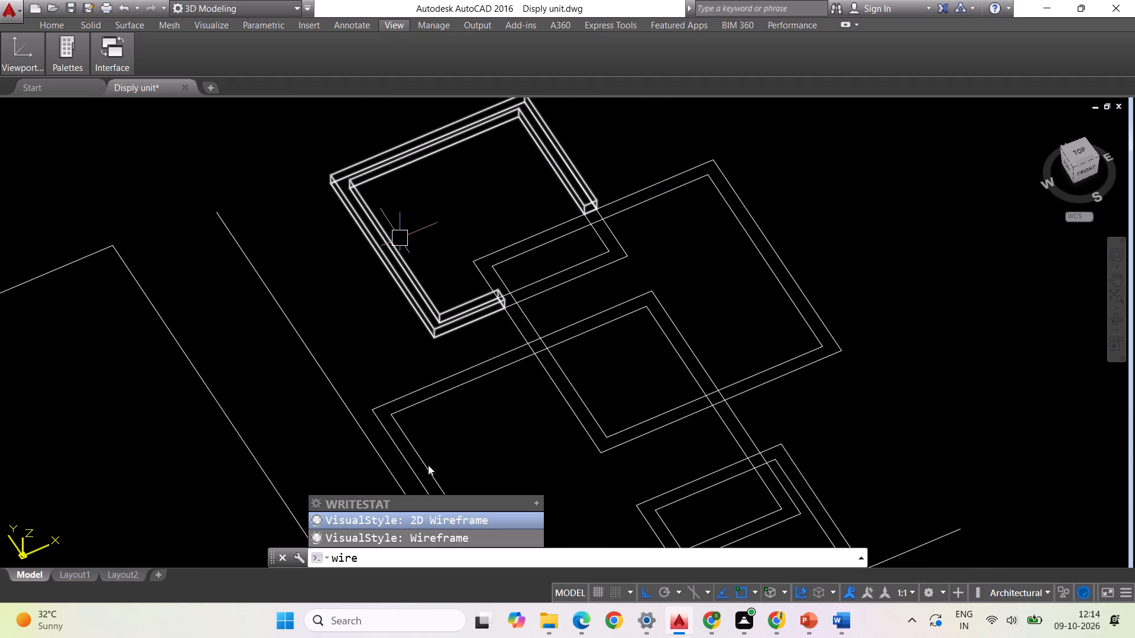
pyautogui.click(437, 539)
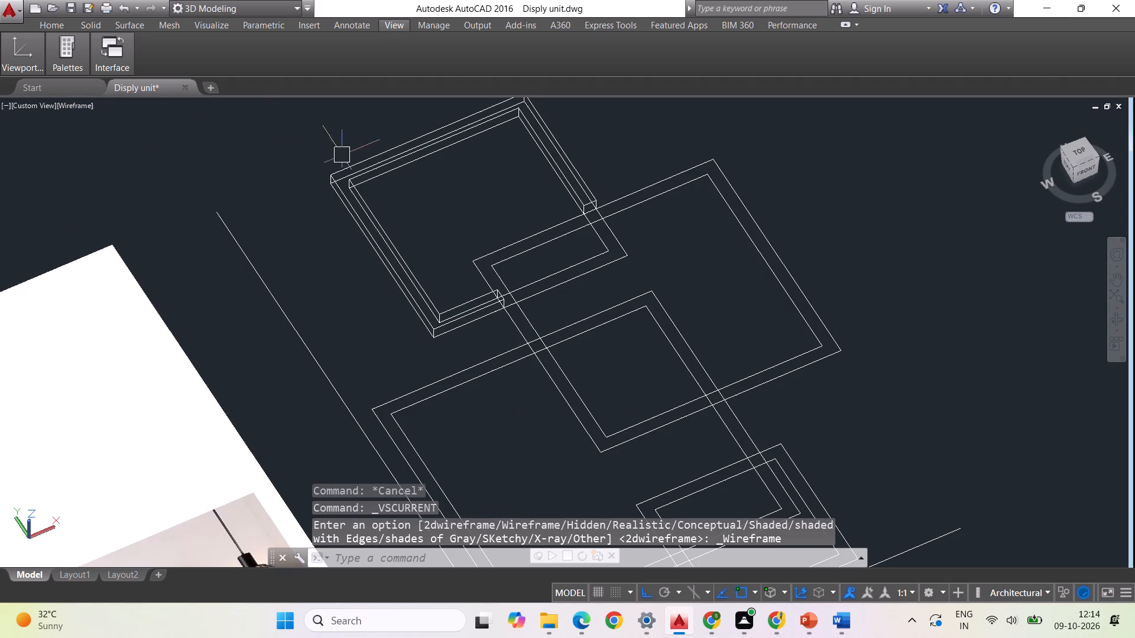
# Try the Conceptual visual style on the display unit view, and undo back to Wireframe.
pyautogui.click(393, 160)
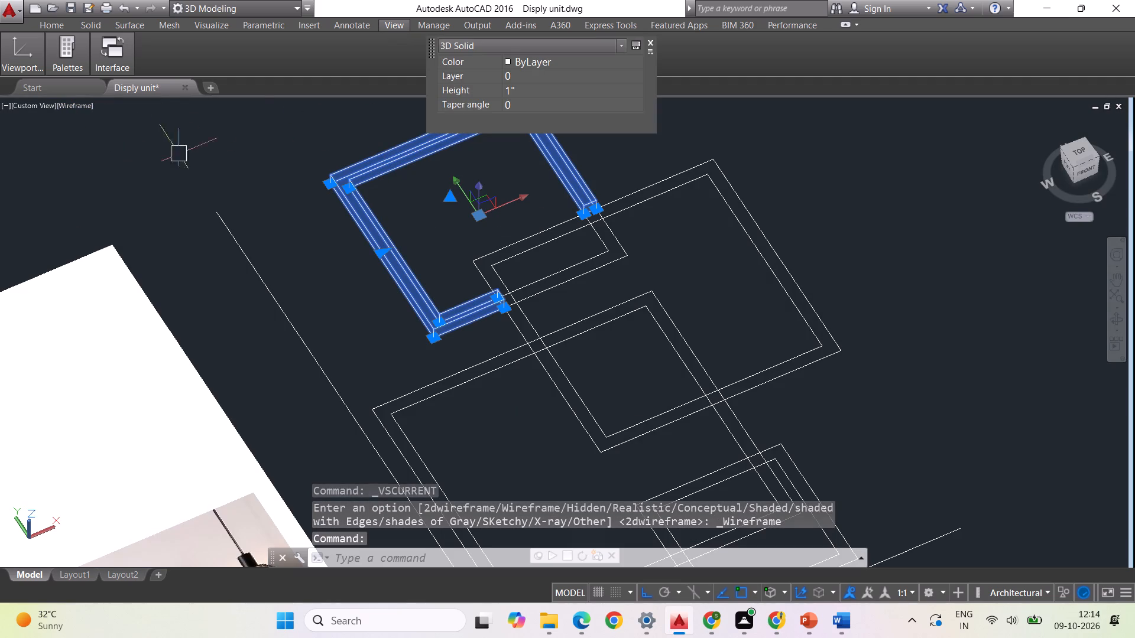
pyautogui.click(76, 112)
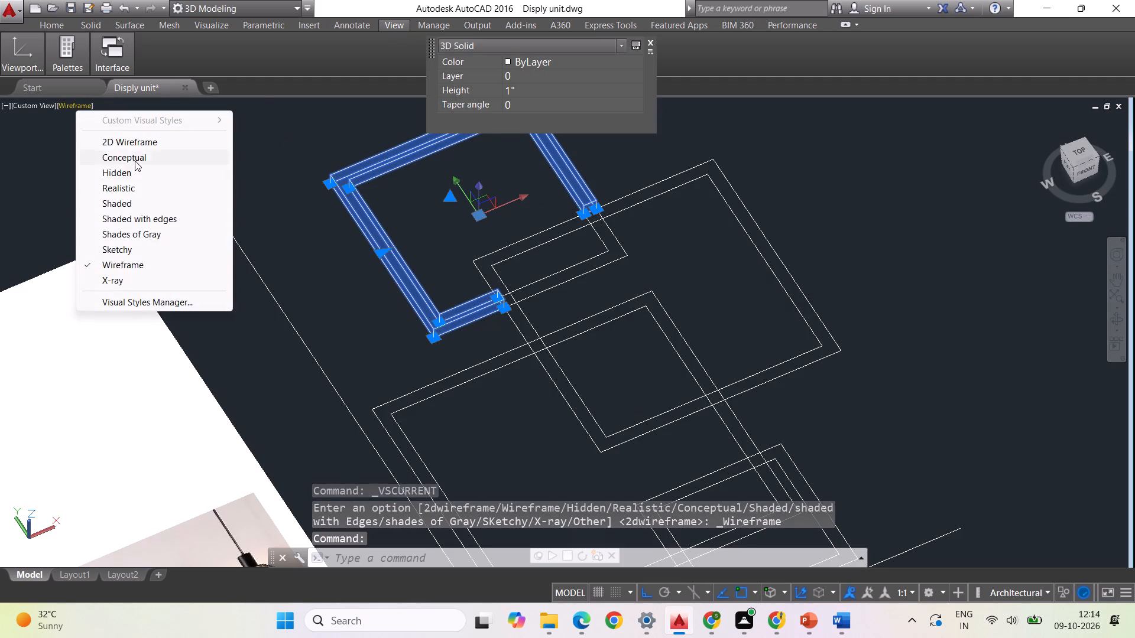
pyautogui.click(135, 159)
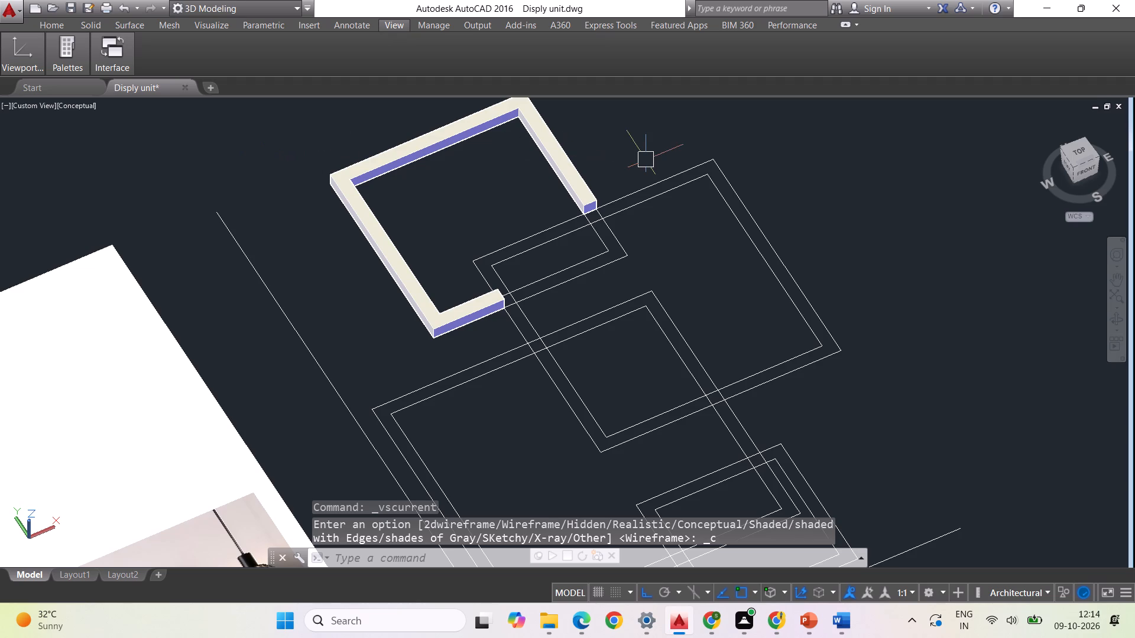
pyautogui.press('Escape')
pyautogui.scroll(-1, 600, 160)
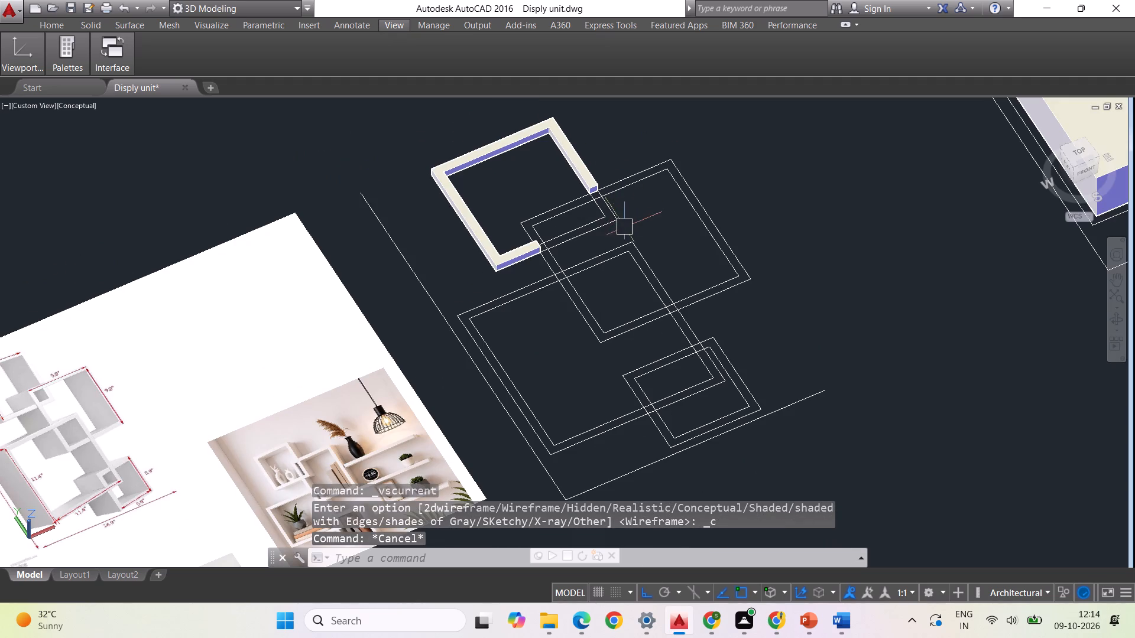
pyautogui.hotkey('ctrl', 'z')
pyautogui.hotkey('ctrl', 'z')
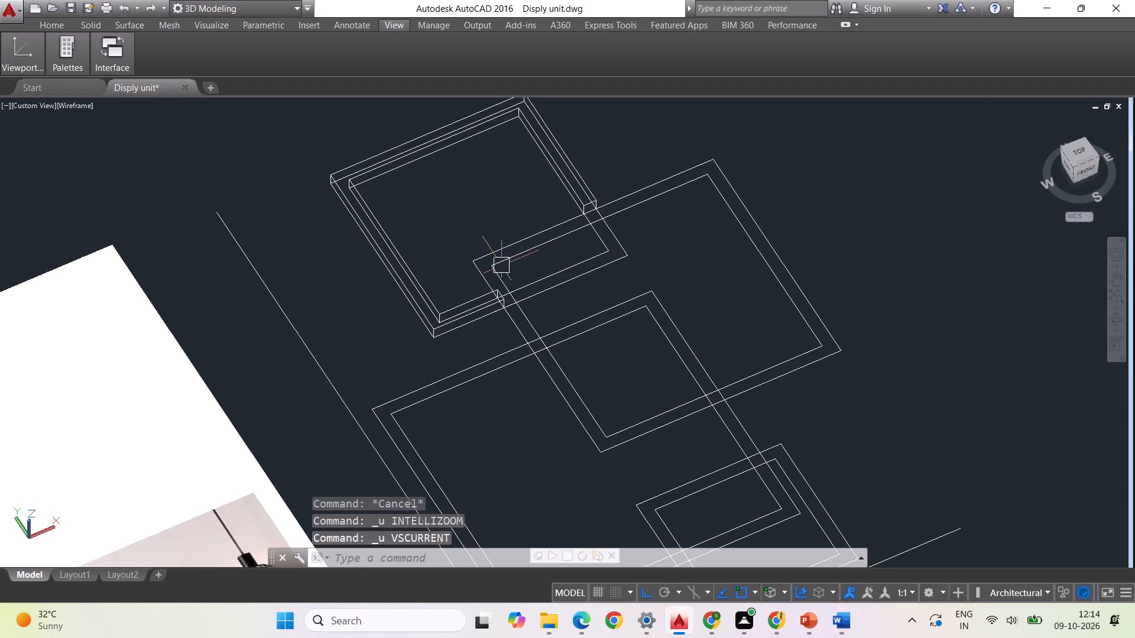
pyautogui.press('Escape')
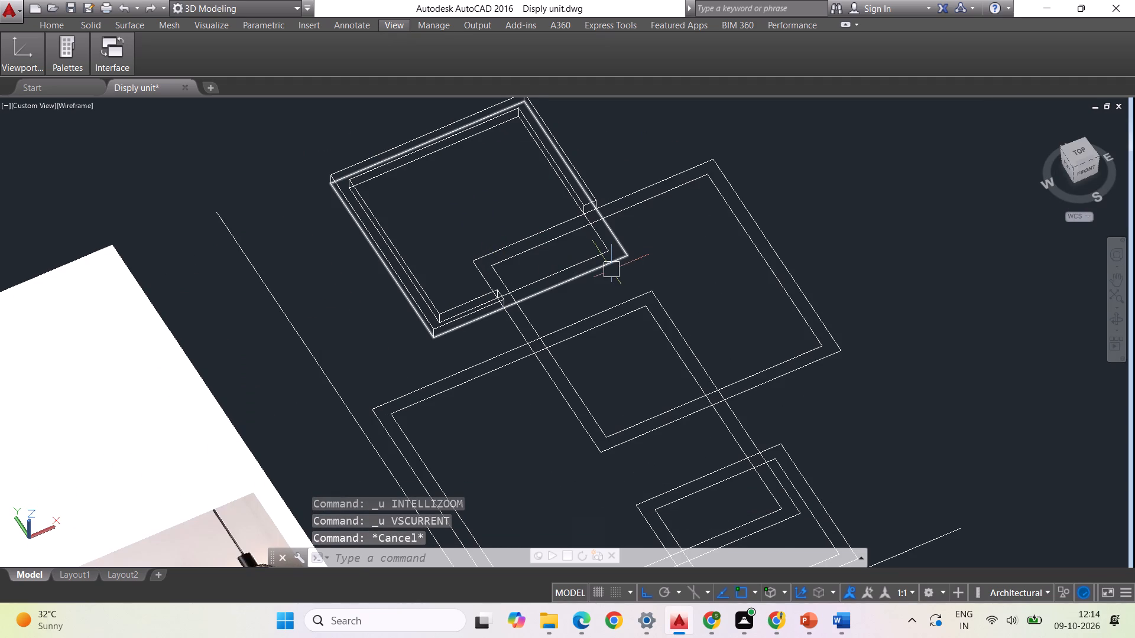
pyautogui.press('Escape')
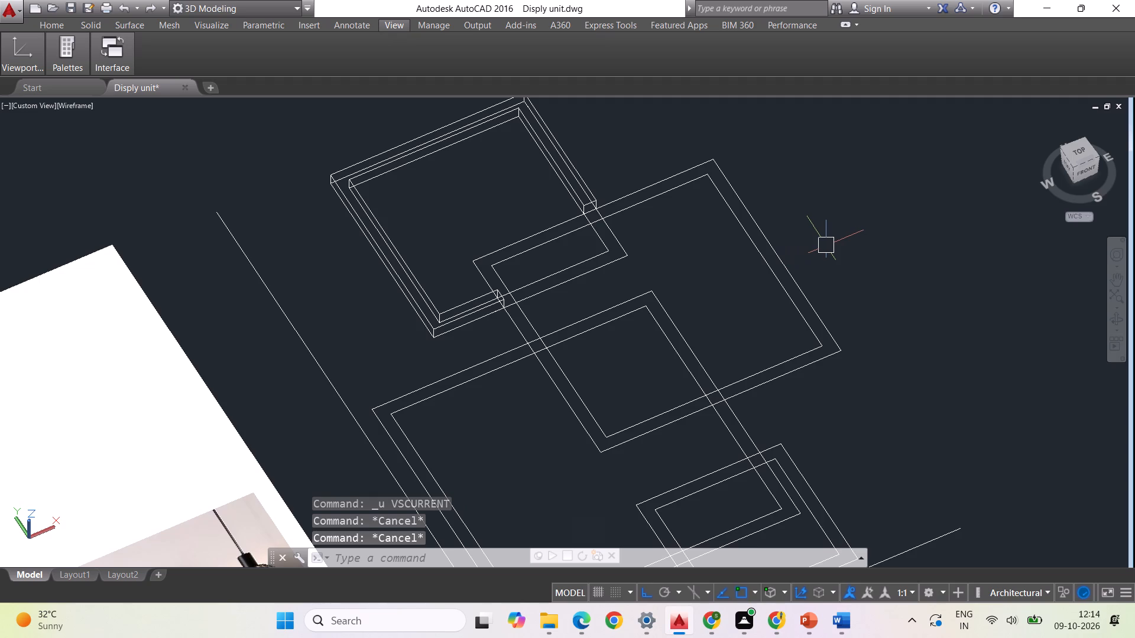
# Presspull the second box's L-shaped corner frame area lying inside the uppermost box to a height of 0.5".
pyautogui.write('pres')
pyautogui.press('Return')
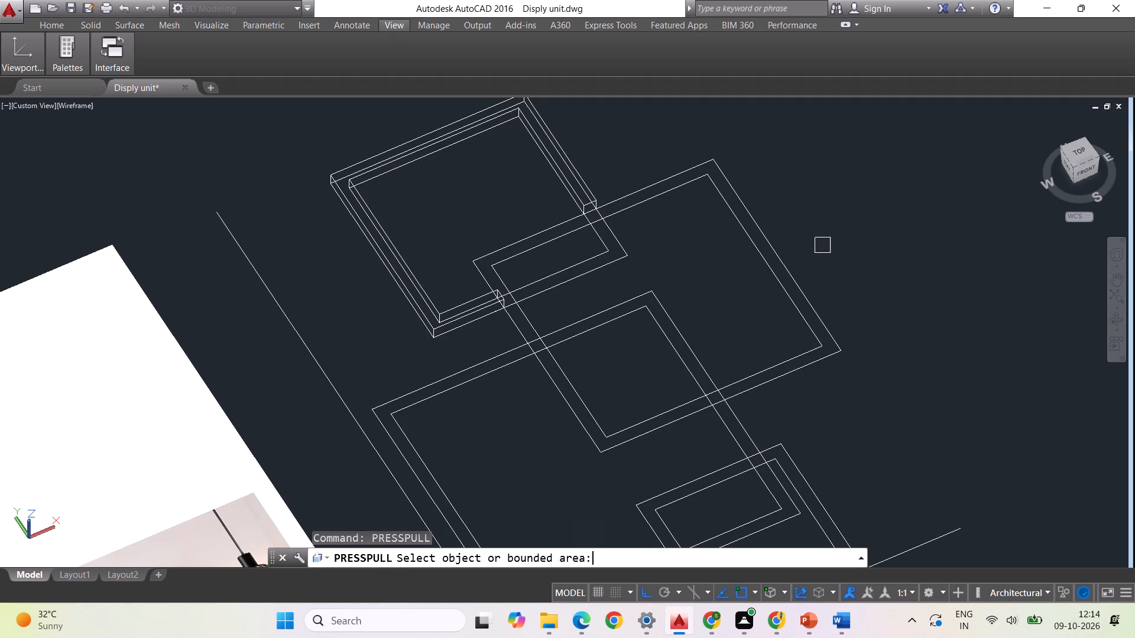
pyautogui.scroll(3, 485, 258)
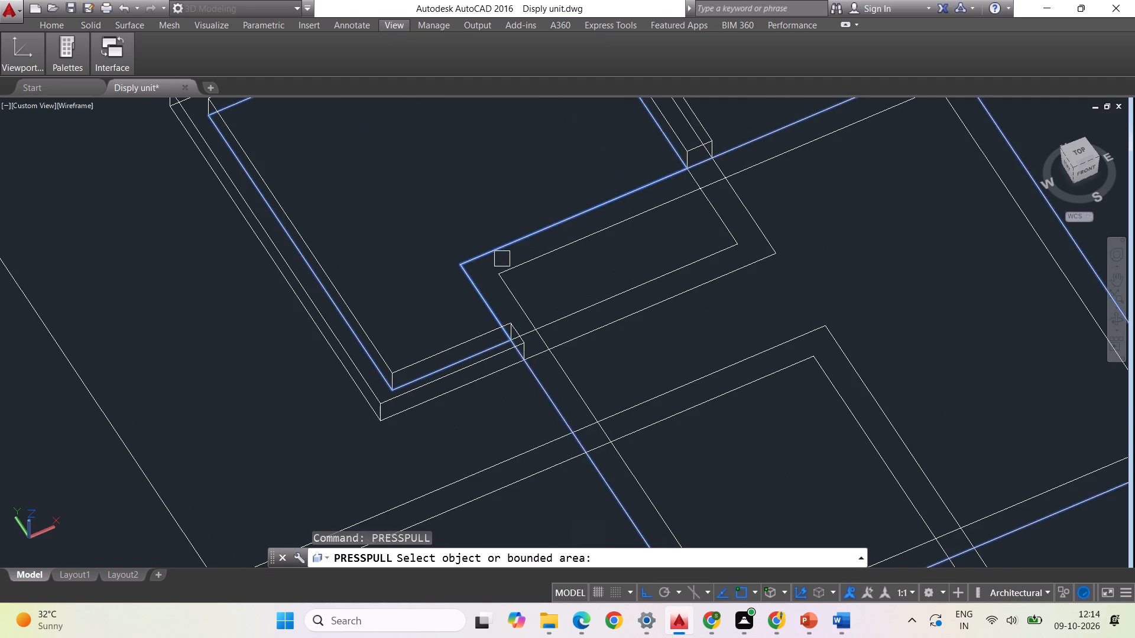
pyautogui.click(518, 260)
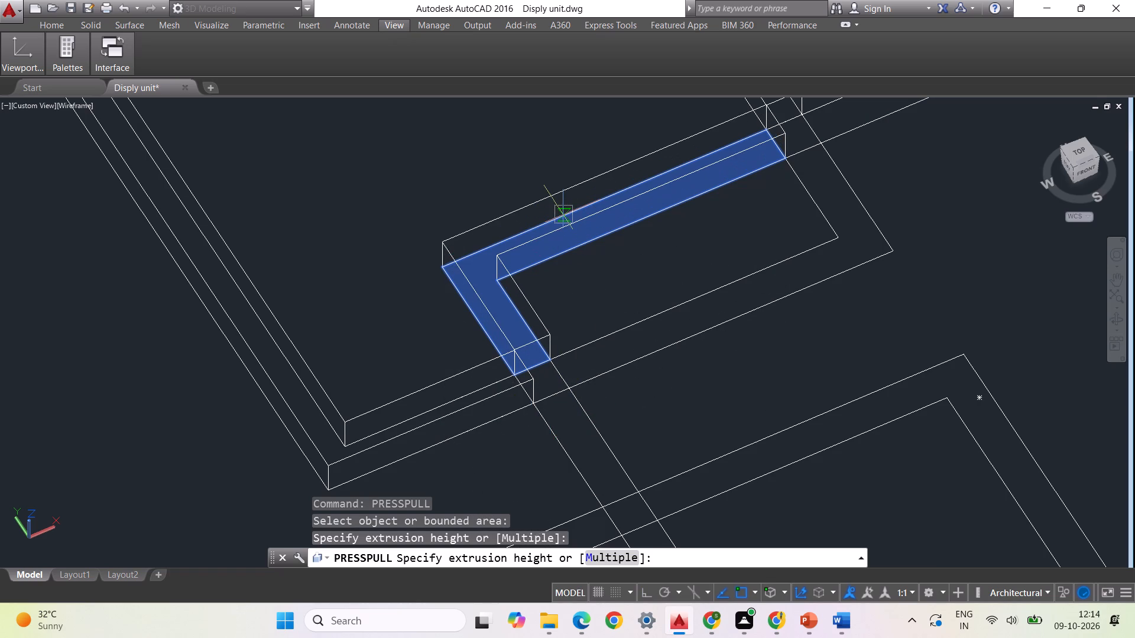
pyautogui.write('0.5"')
pyautogui.press('Return')
# Presspull the second box's short frame strip between the uppermost box and the large lower box to 0.5".
pyautogui.scroll(-1, 401, 213)
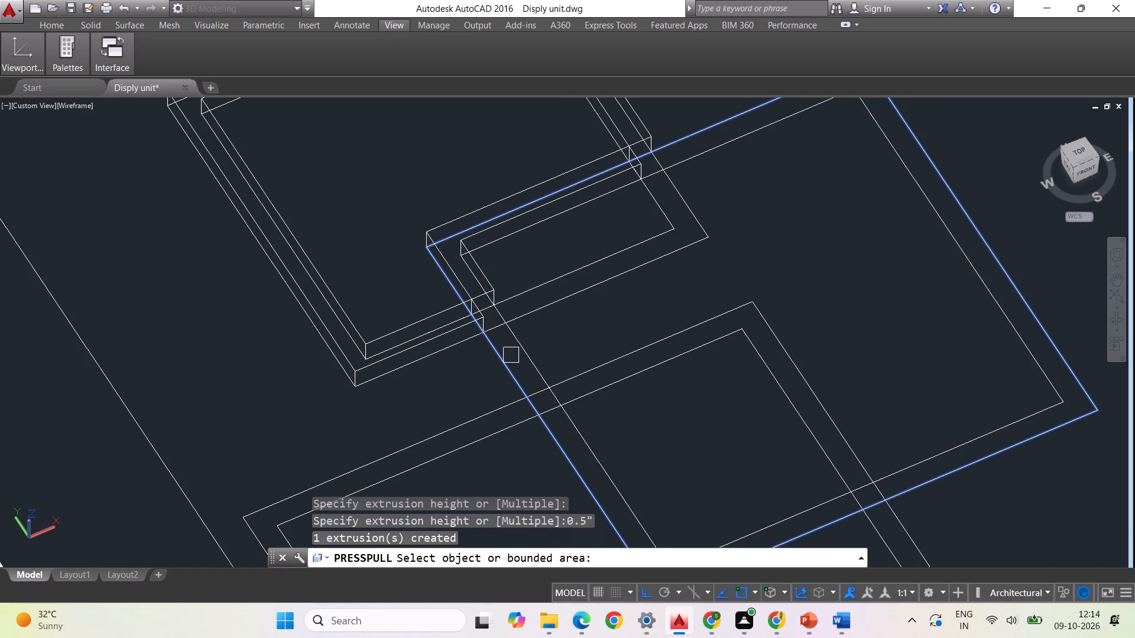
pyautogui.scroll(1, 511, 356)
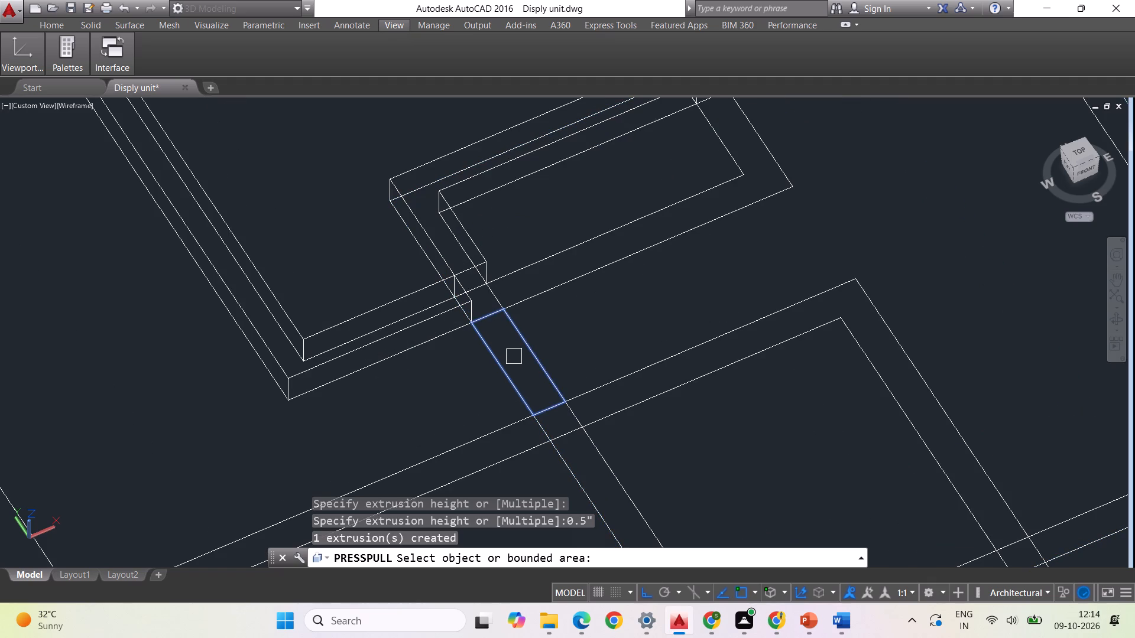
pyautogui.click(514, 357)
pyautogui.write('0.5"')
pyautogui.press('Return')
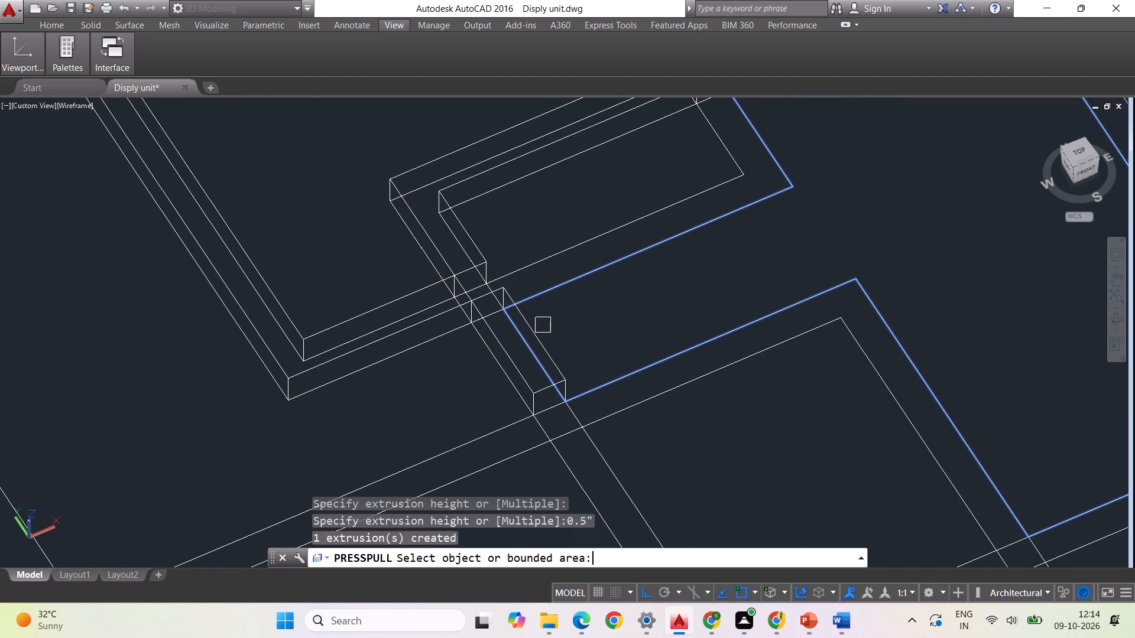
# Presspull the second box's L-shaped frame area lying inside the large lower box to a height of 0.5".
pyautogui.scroll(-1, 469, 318)
pyautogui.scroll(-1, 427, 272)
pyautogui.scroll(2, 536, 385)
pyautogui.click(522, 386)
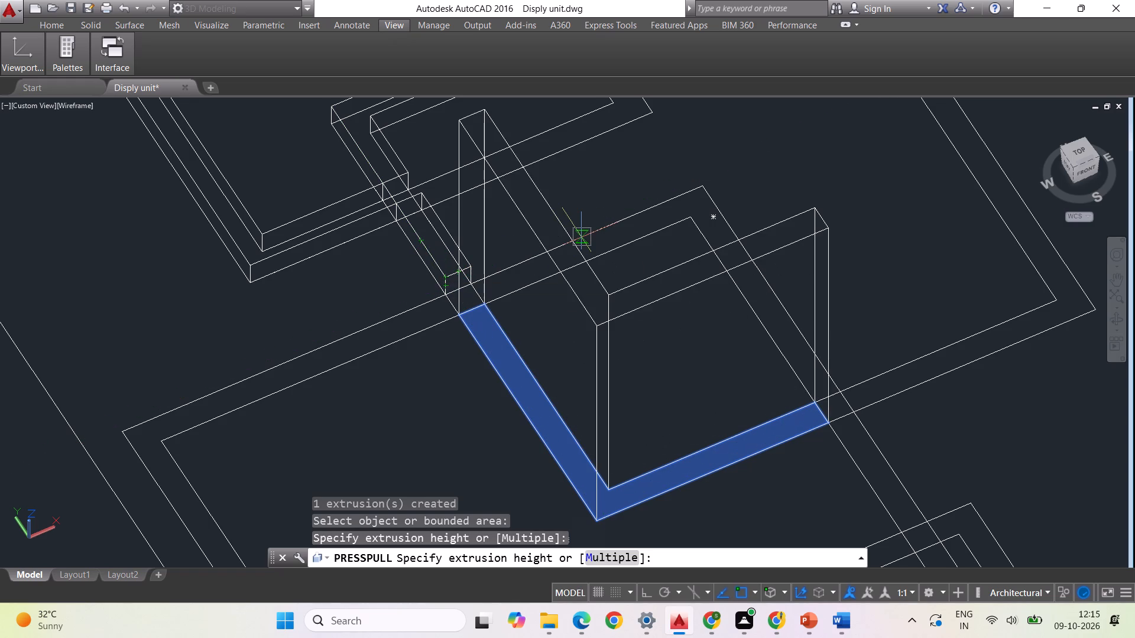
pyautogui.write('0.5"')
pyautogui.press('Return')
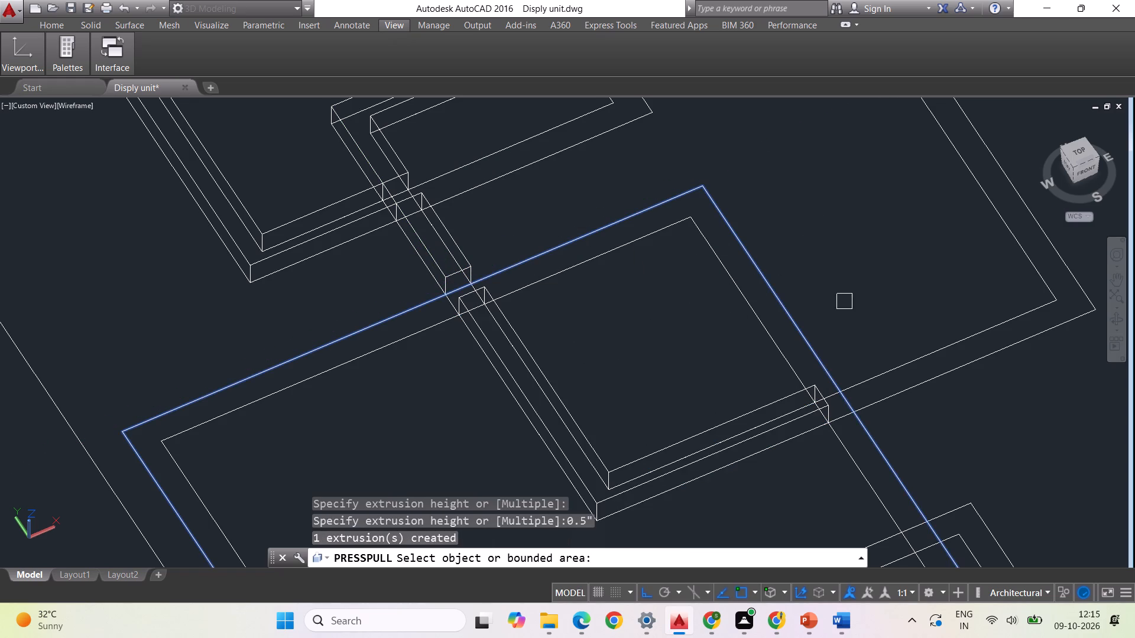
pyautogui.press('space')
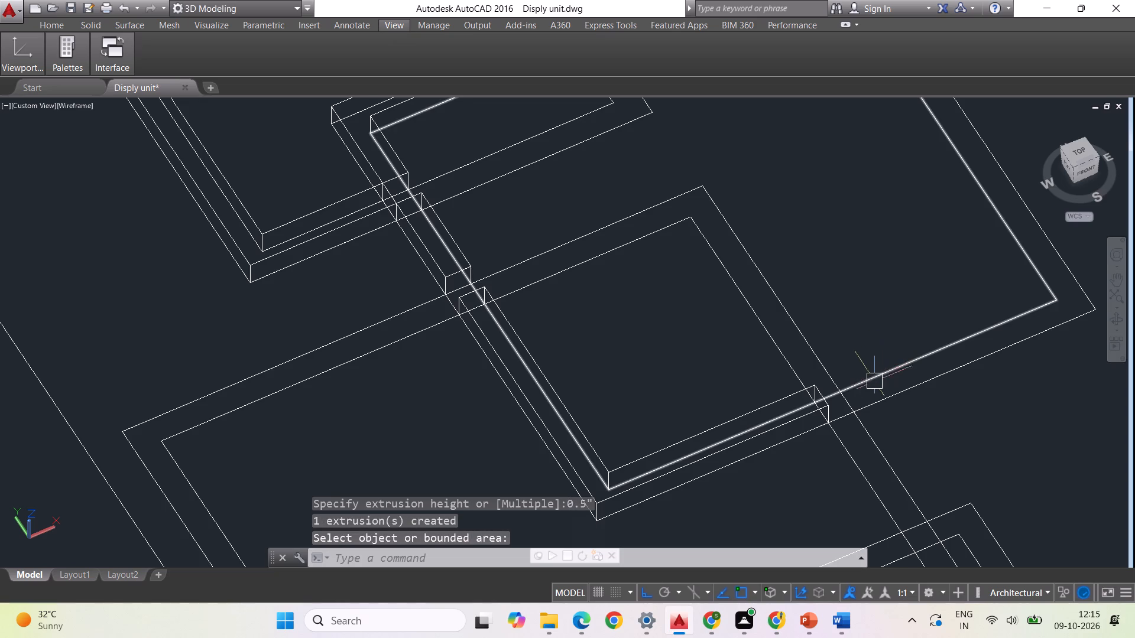
# Presspull the second box's remaining outer frame area and the small square where it crosses the large lower box to 0.5".
pyautogui.press('space')
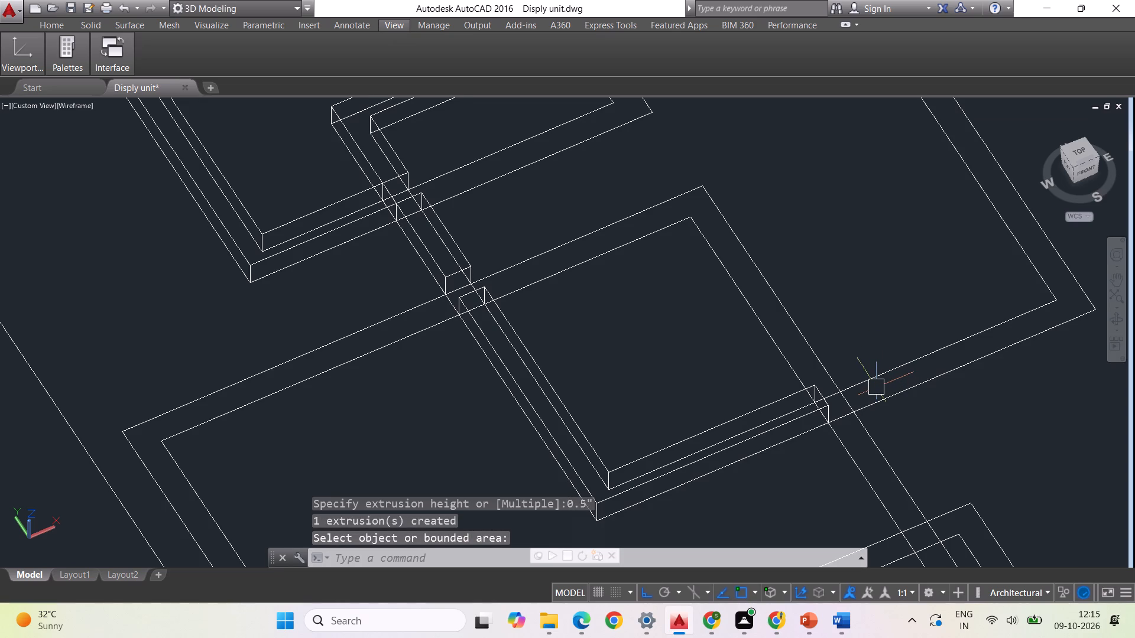
pyautogui.scroll(1, 875, 406)
pyautogui.click(870, 389)
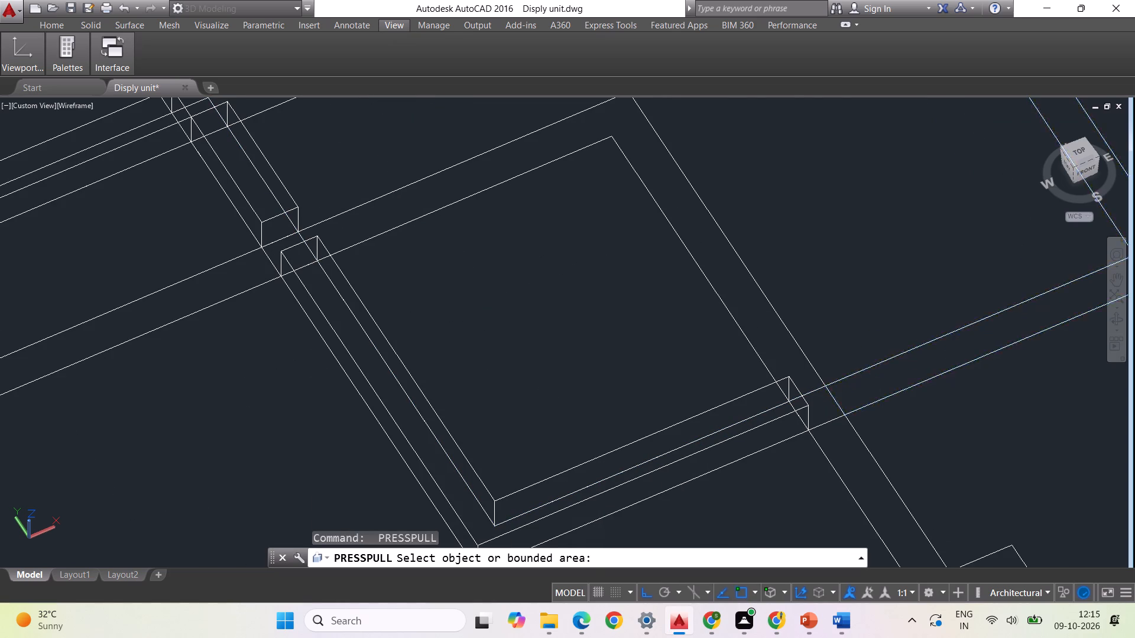
pyautogui.write('0.5"')
pyautogui.press('Return')
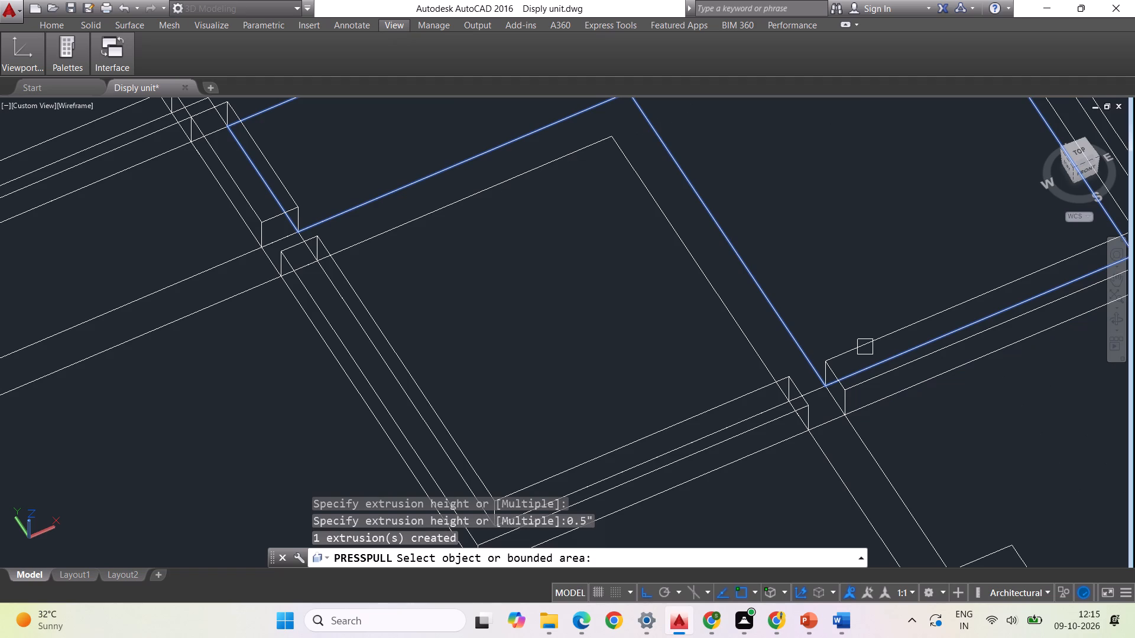
pyautogui.click(820, 405)
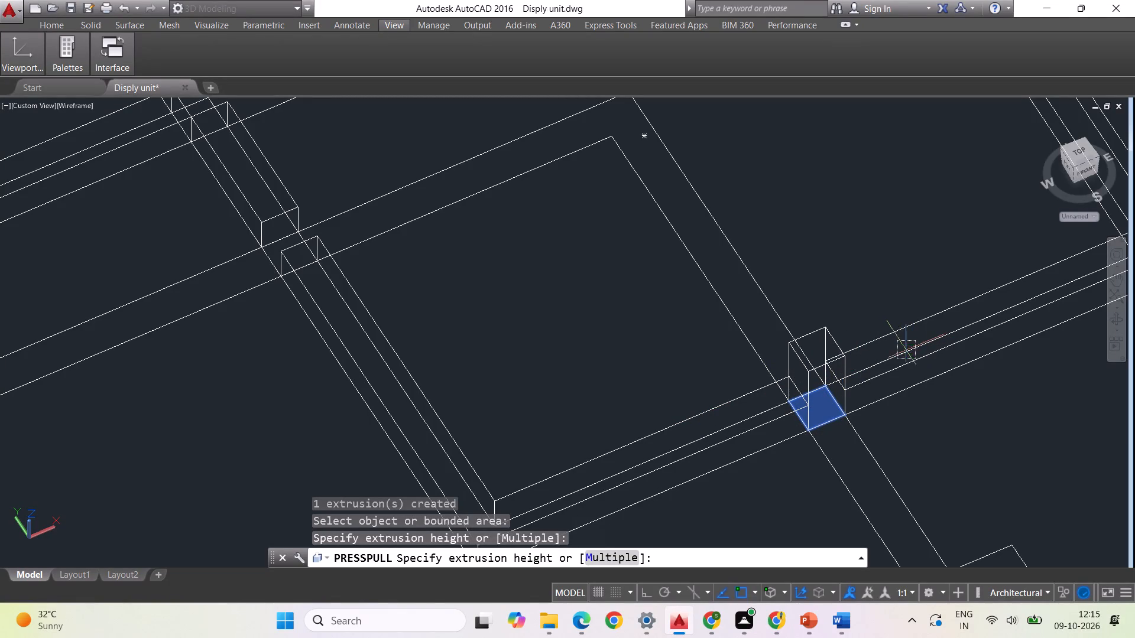
pyautogui.write('0.5"')
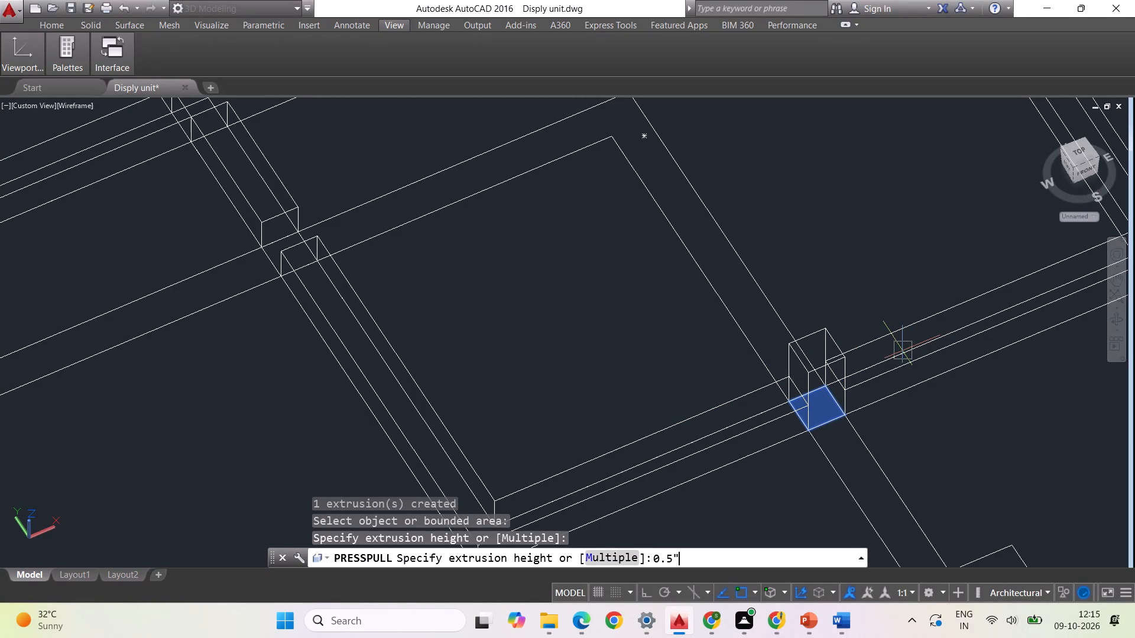
pyautogui.press('Return')
# Presspull the large lower box's outer frame area, from the second box around to the small lowermost box, to 0.5".
pyautogui.scroll(-1, 607, 348)
pyautogui.scroll(-1, 543, 363)
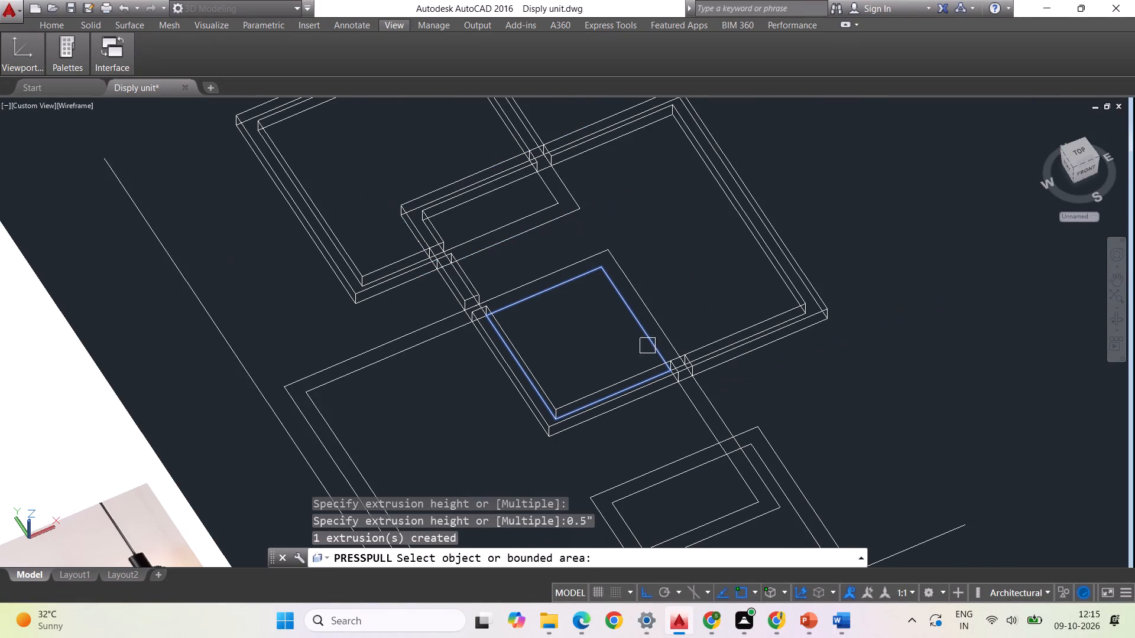
pyautogui.scroll(-1, 825, 349)
pyautogui.scroll(1, 748, 167)
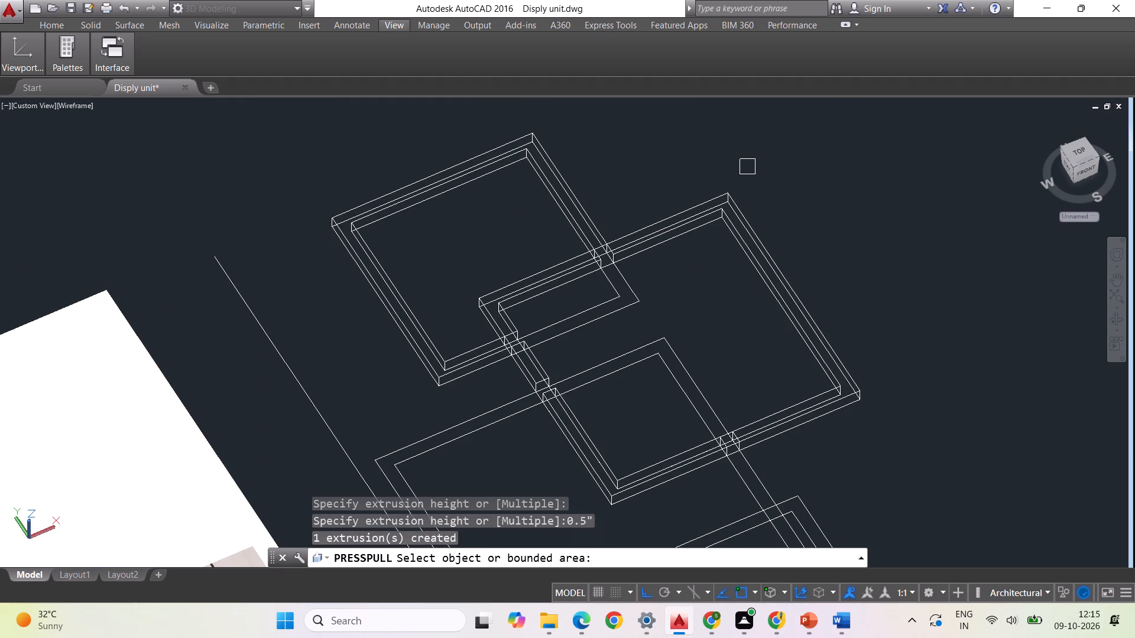
pyautogui.scroll(-1, 748, 167)
pyautogui.scroll(2, 563, 404)
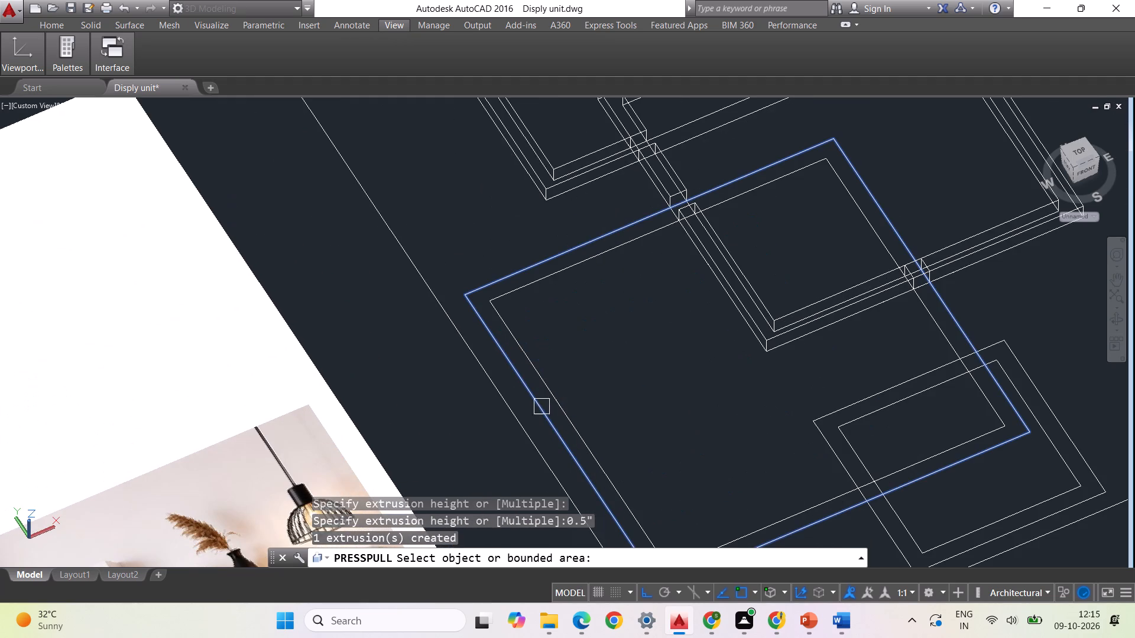
pyautogui.scroll(2, 544, 399)
pyautogui.click(537, 385)
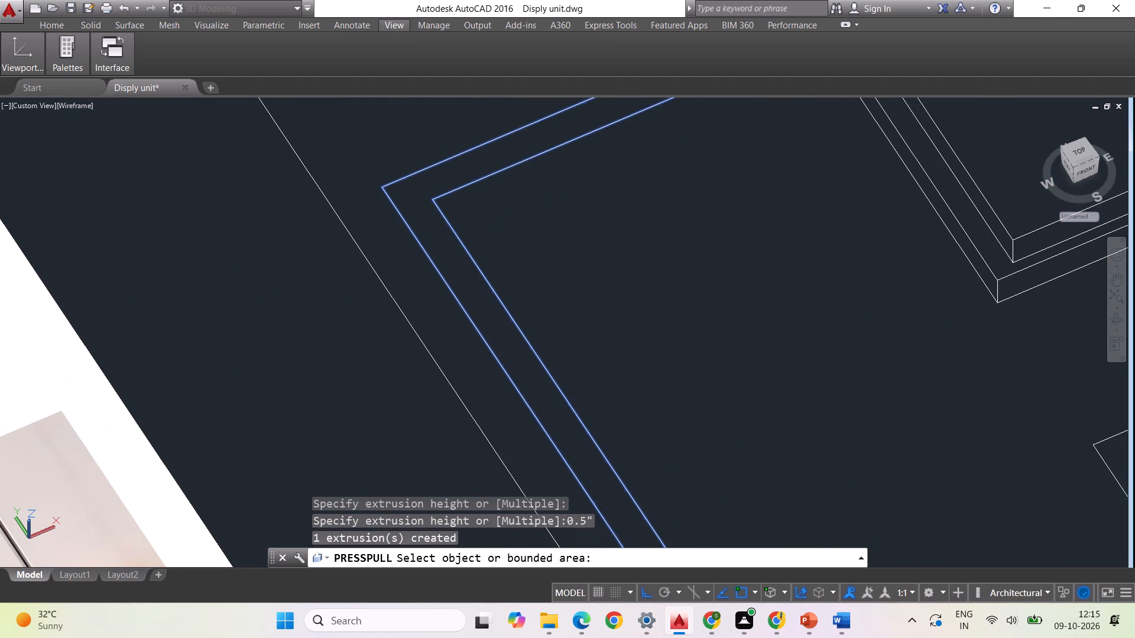
pyautogui.scroll(-2, 507, 335)
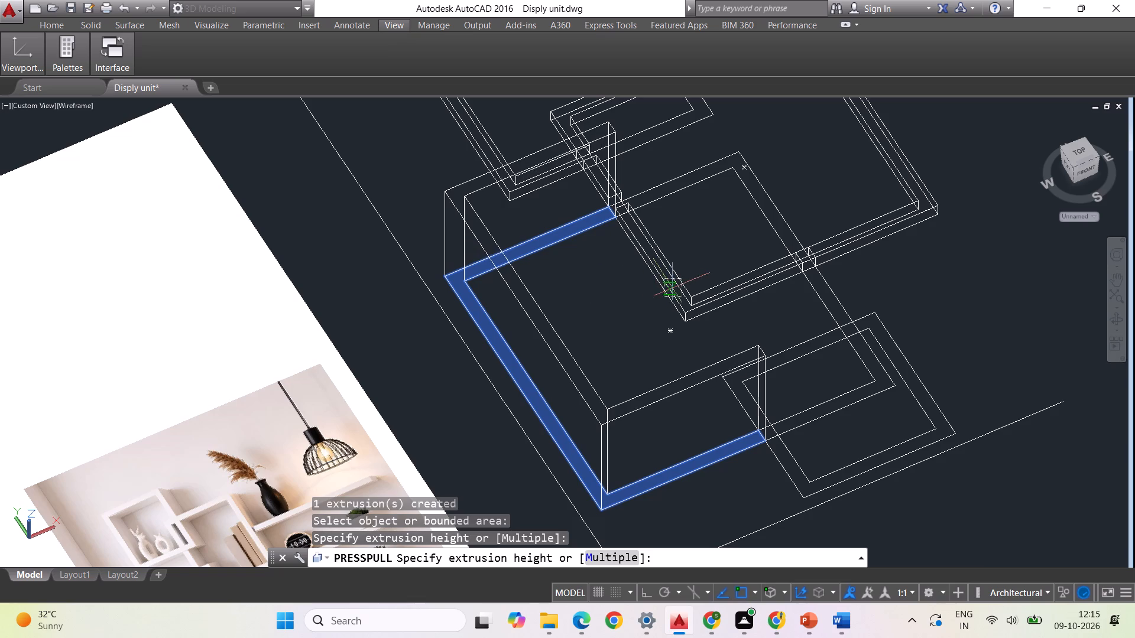
pyautogui.write('0.5"')
pyautogui.press('Return')
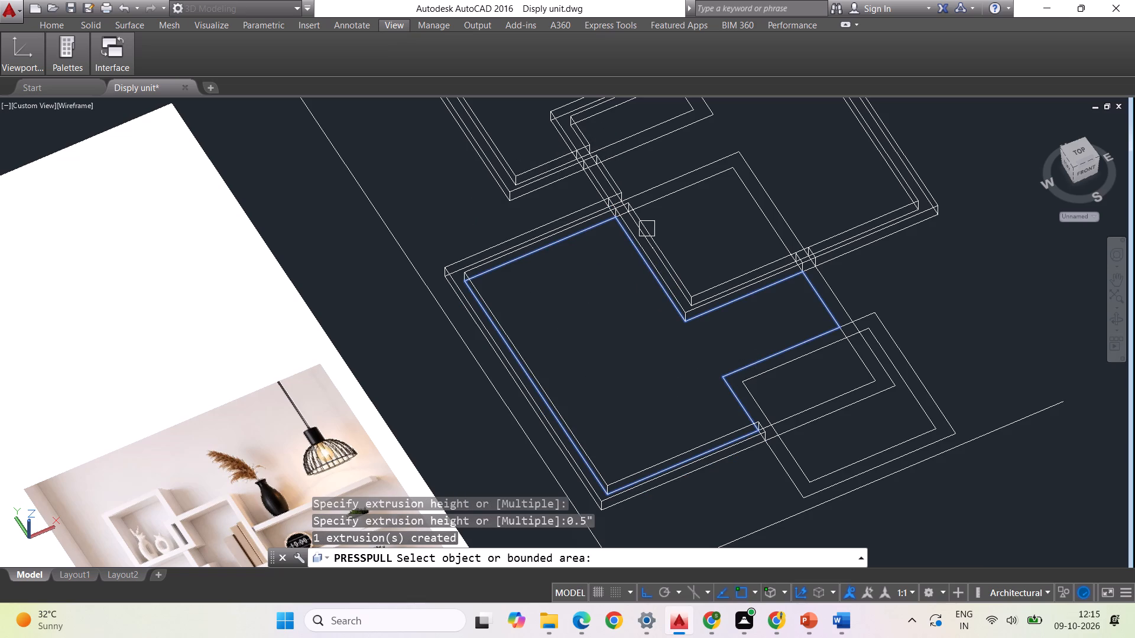
# Presspull the large lower box's L-shaped corner frame area lying inside the second box to 0.5".
pyautogui.scroll(2, 672, 188)
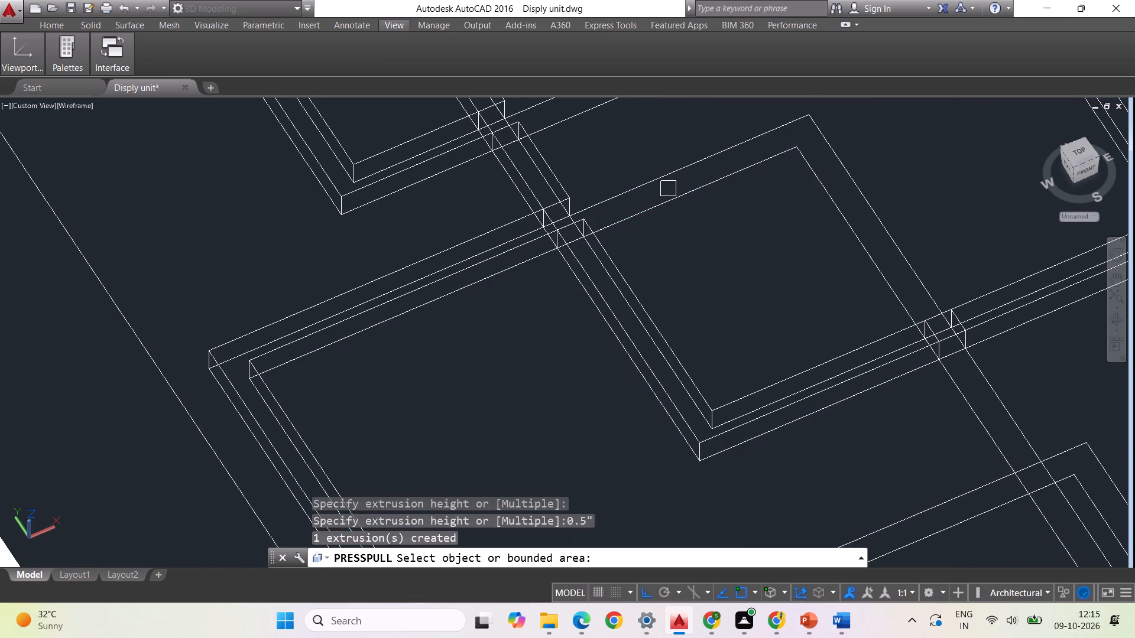
pyautogui.click(664, 190)
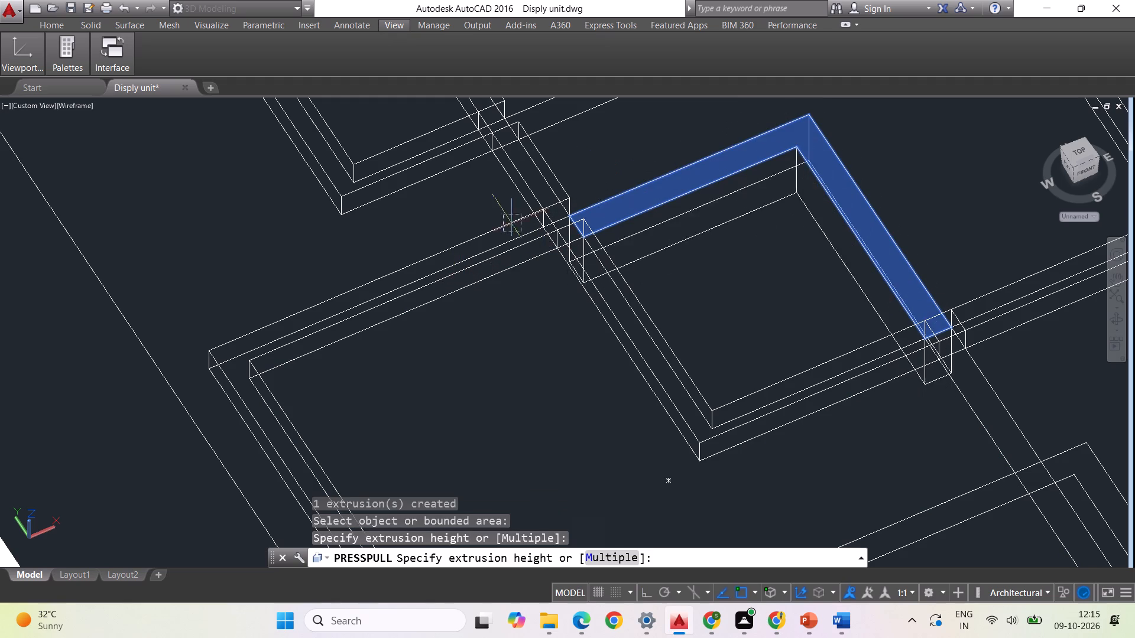
pyautogui.write('0.5"')
pyautogui.press('Return')
# Presspull the small lowermost box's L-shaped frame area lying inside the large lower box to a height of 0.5".
pyautogui.scroll(-2, 521, 178)
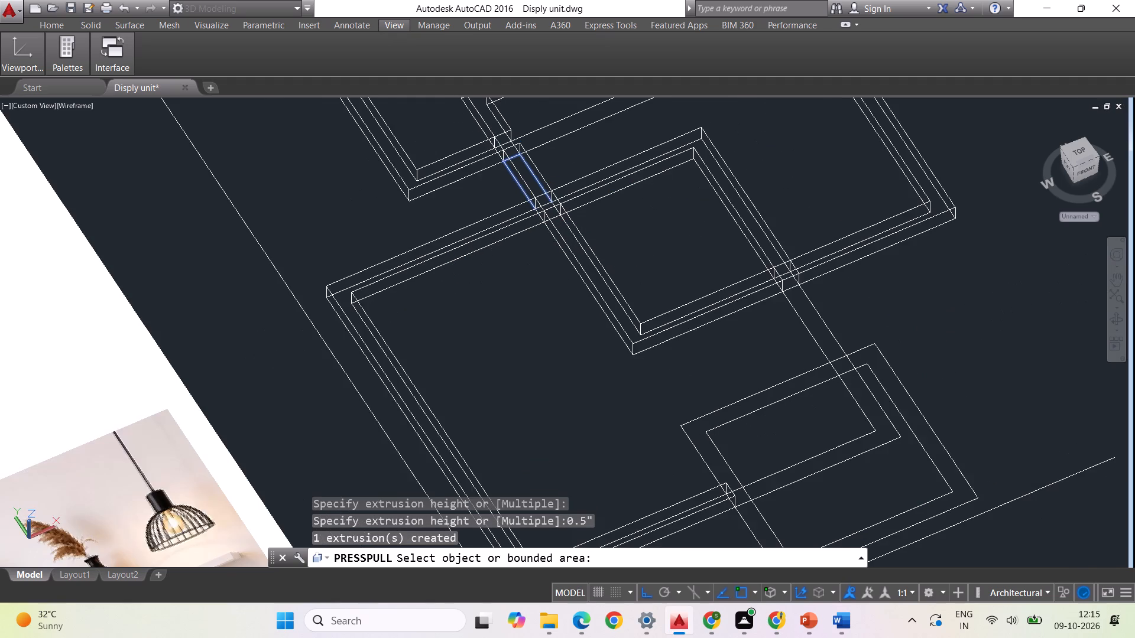
pyautogui.scroll(-1, 484, 173)
pyautogui.scroll(2, 613, 355)
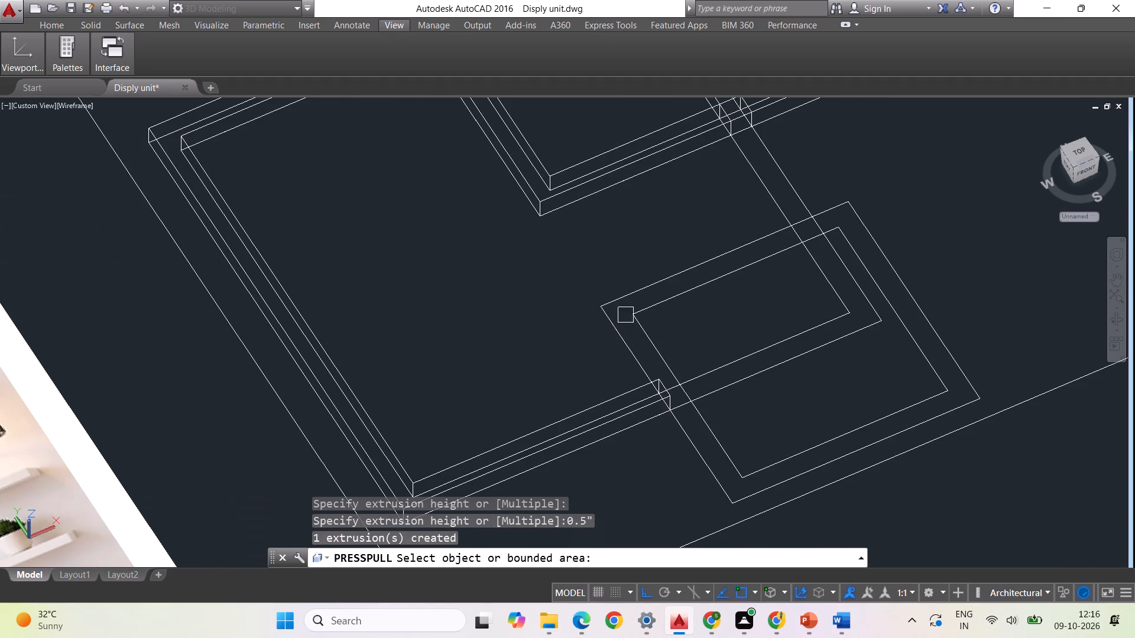
pyautogui.click(624, 314)
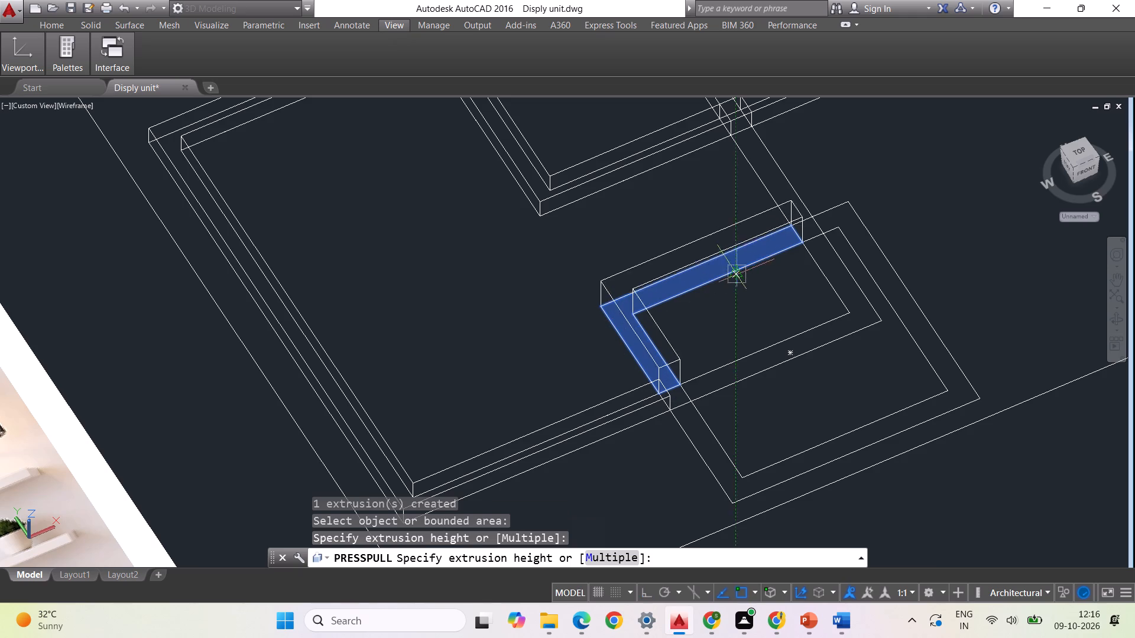
pyautogui.write('0.5"')
pyautogui.press('Return')
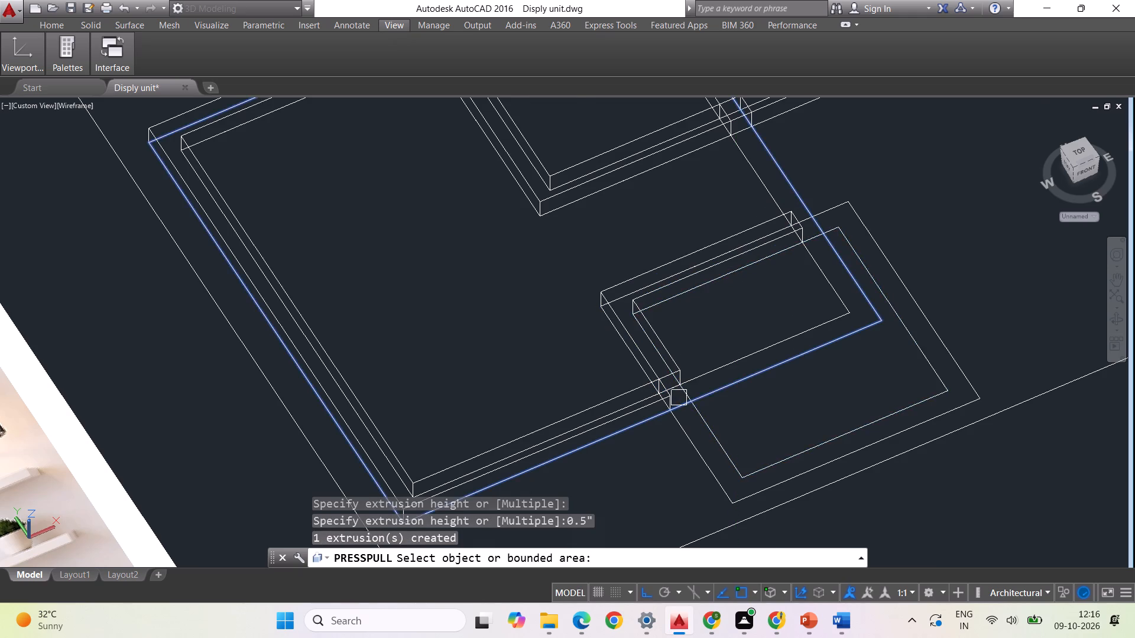
# Presspull the two small squares where the small lowermost box's frame crosses the large lower box's frame to 0.5".
pyautogui.scroll(2, 679, 398)
pyautogui.click(679, 398)
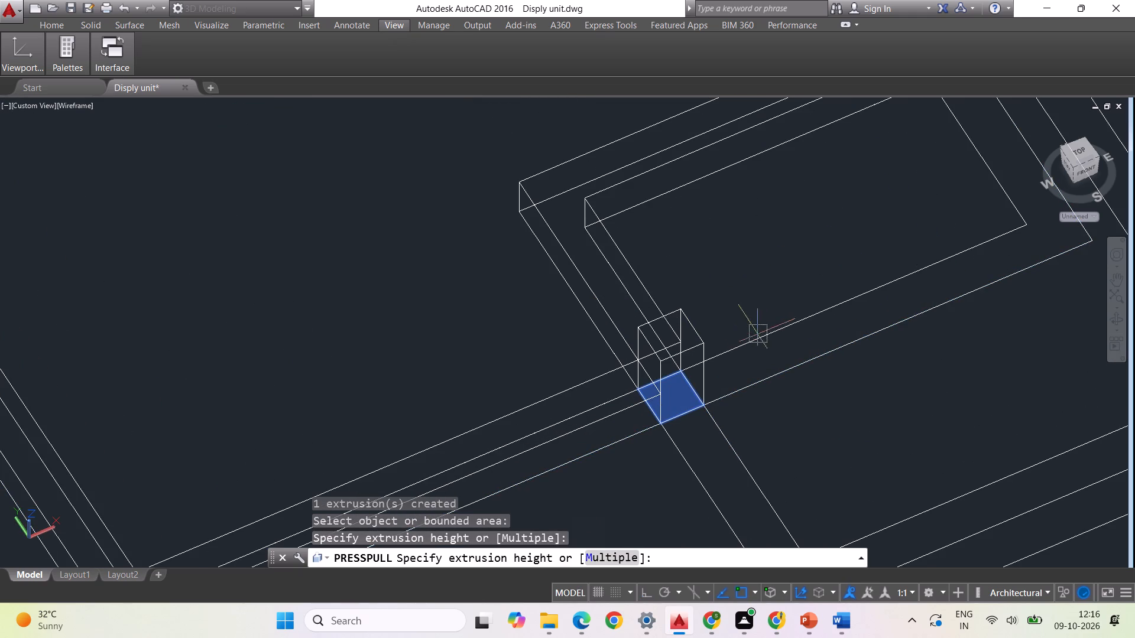
pyautogui.write('0.5"')
pyautogui.press('Return')
pyautogui.scroll(-2, 643, 353)
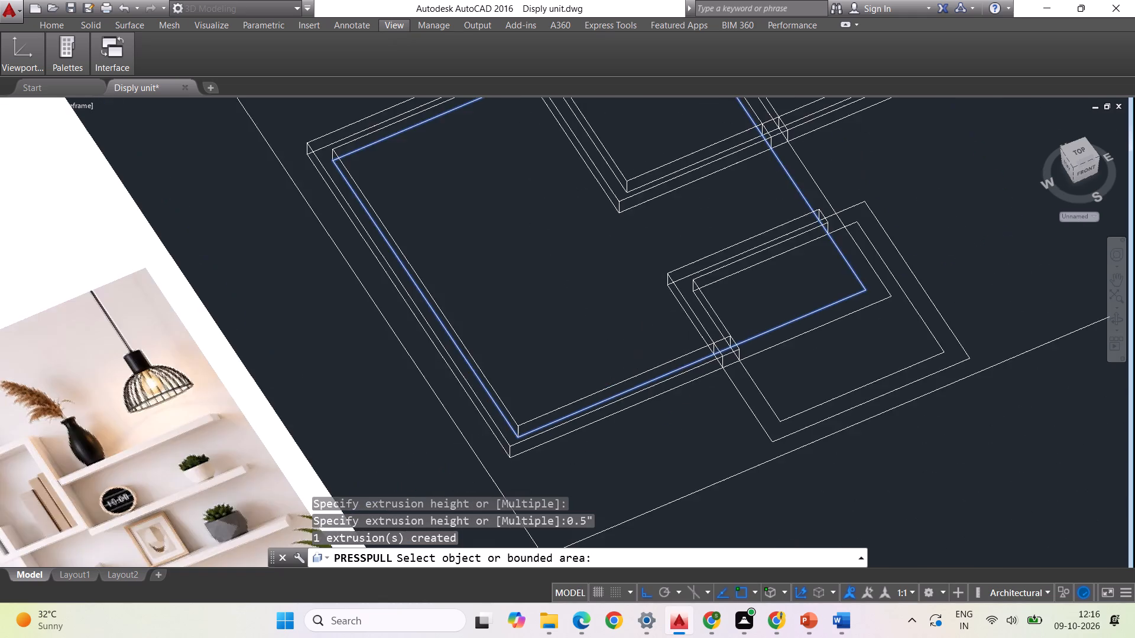
pyautogui.scroll(-1, 449, 350)
pyautogui.scroll(2, 695, 264)
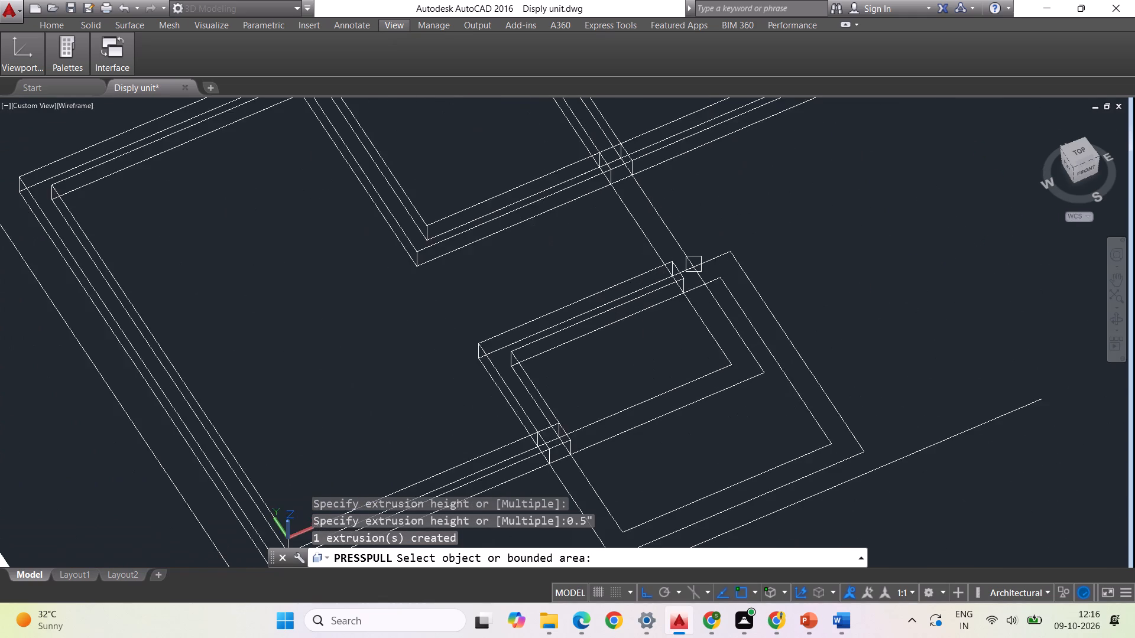
pyautogui.scroll(2, 695, 268)
pyautogui.click(690, 291)
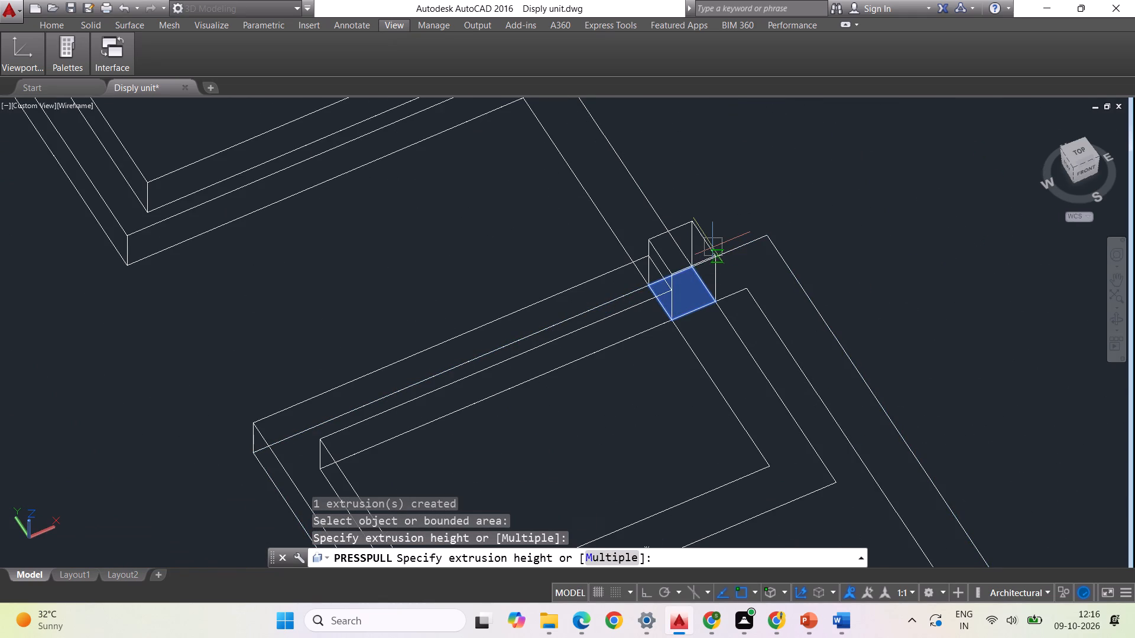
pyautogui.write('0.5"')
pyautogui.press('Return')
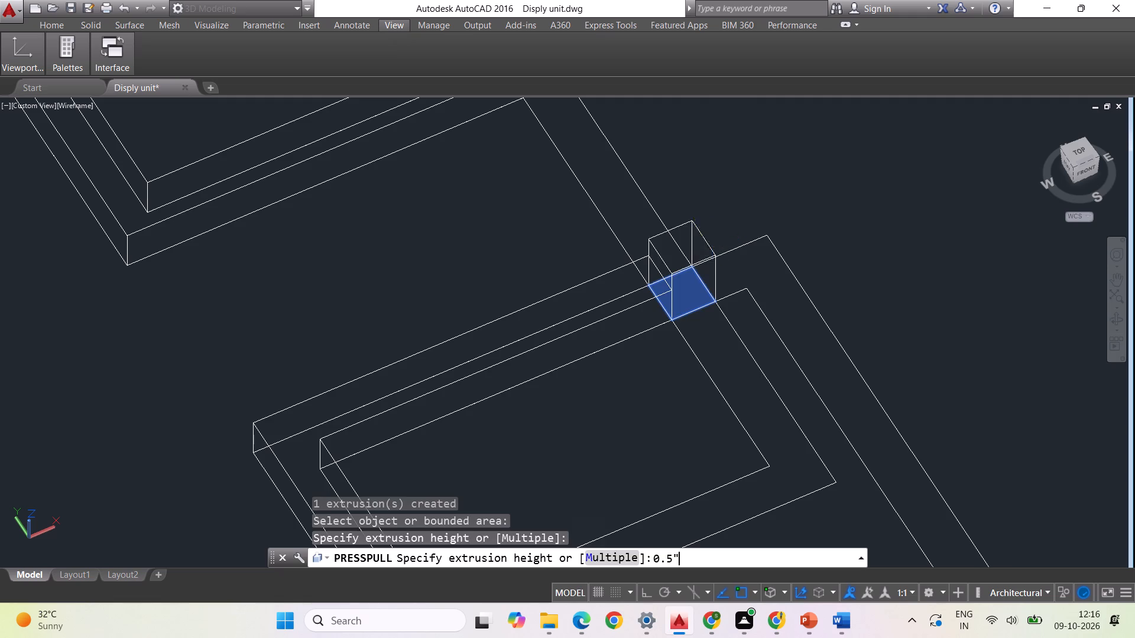
# Presspull the small lowermost box's remaining outer frame area, outside the large lower box, to a height of 0.5".
pyautogui.click(739, 272)
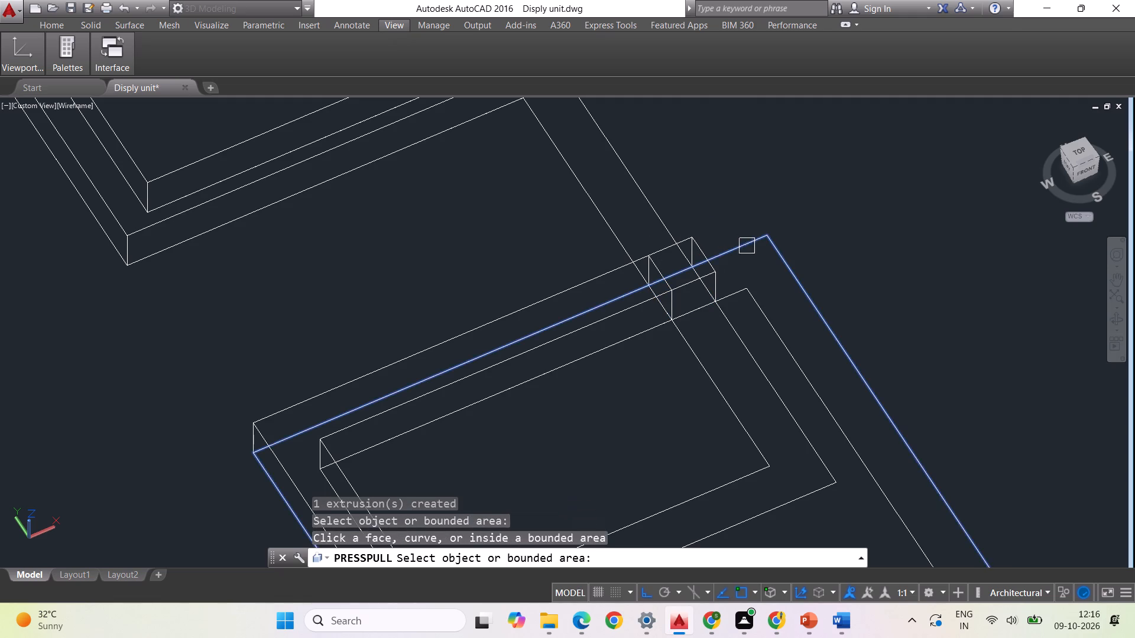
pyautogui.click(768, 282)
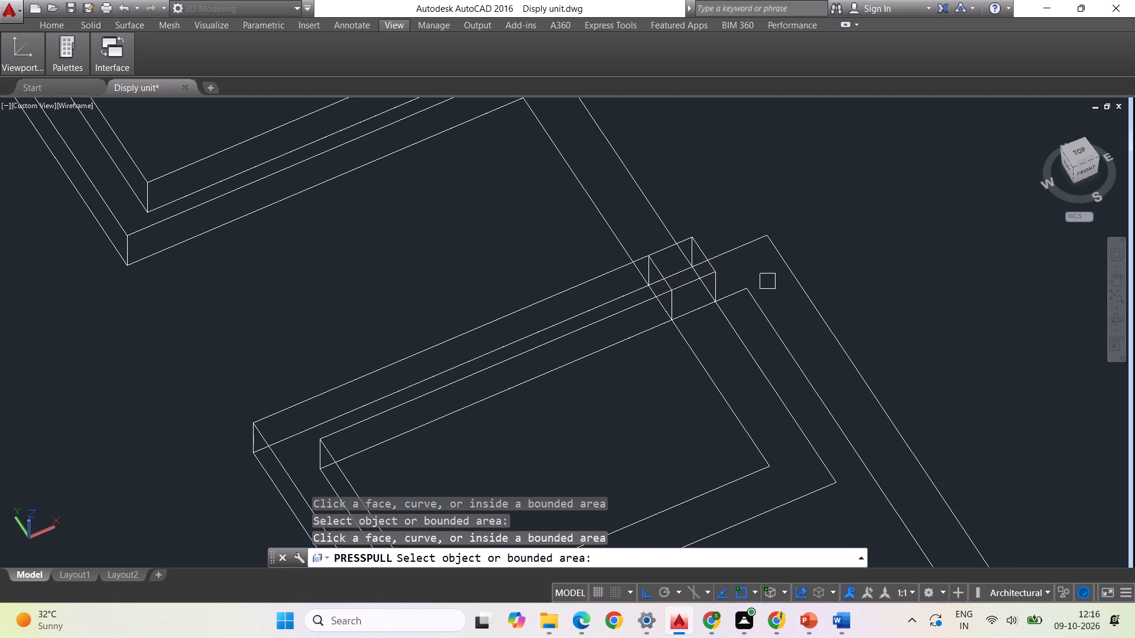
pyautogui.scroll(-2, 656, 266)
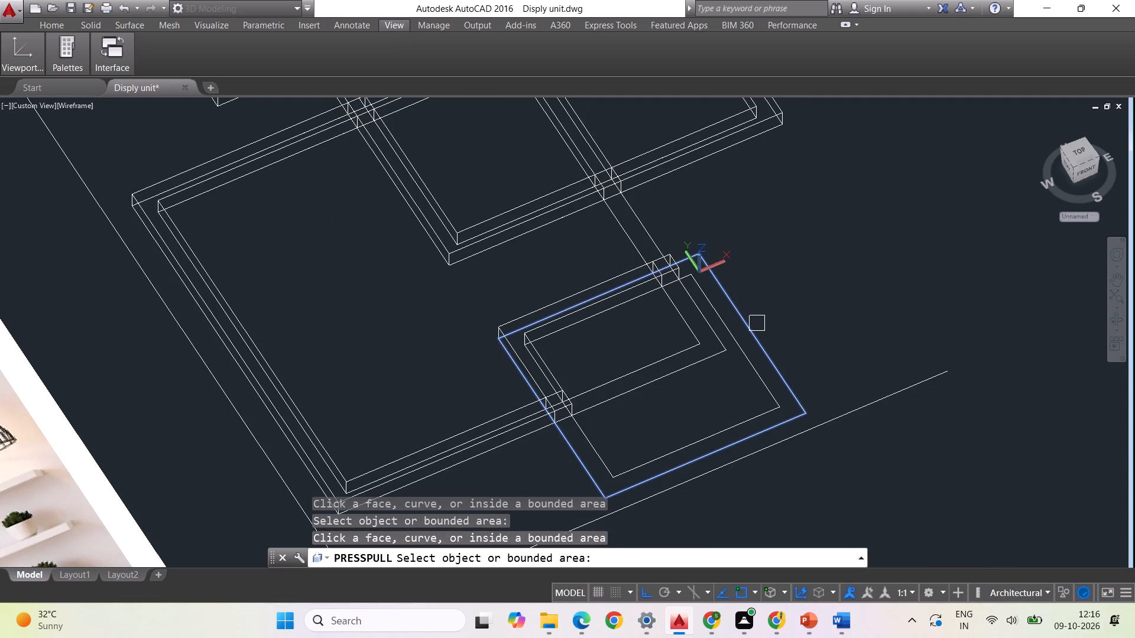
pyautogui.press('space')
pyautogui.press('space')
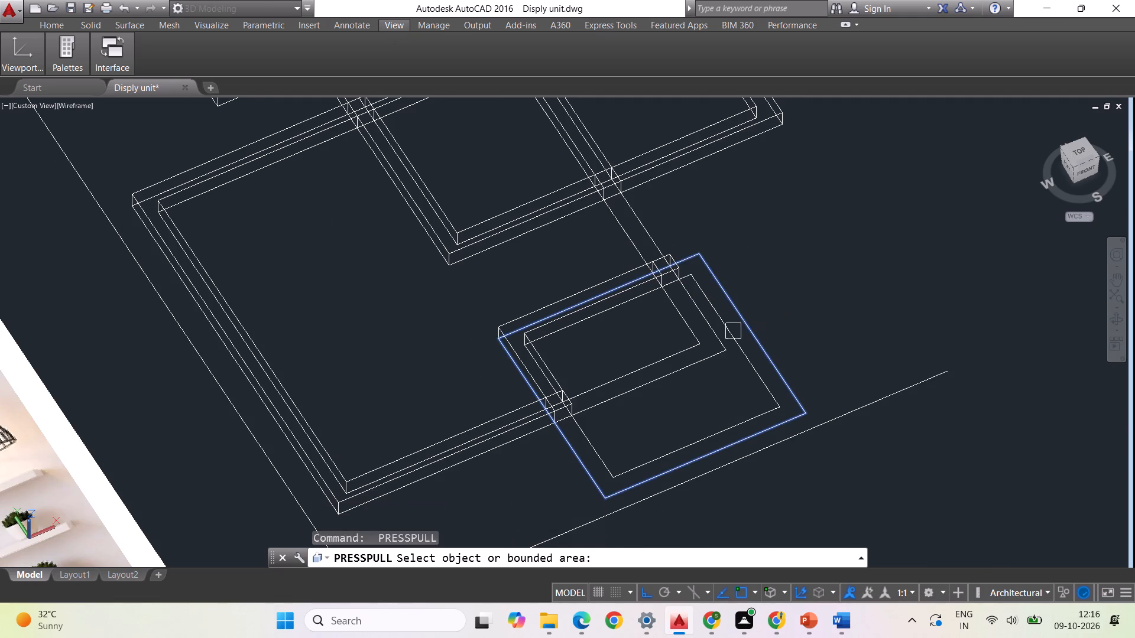
pyautogui.scroll(2, 719, 344)
pyautogui.click(751, 307)
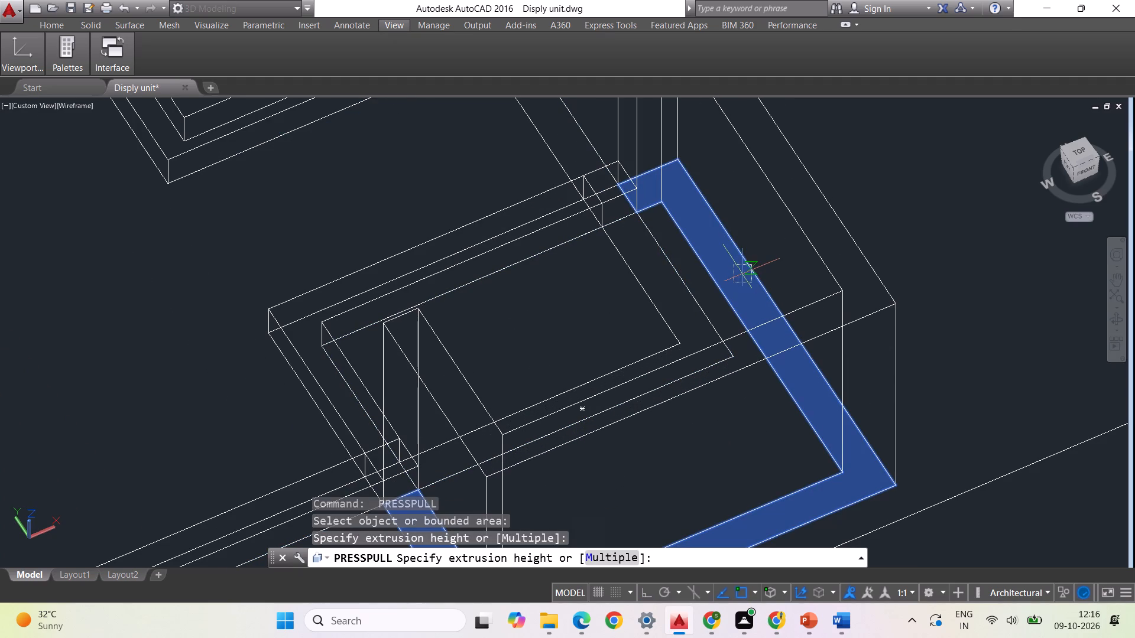
pyautogui.write('0.')
pyautogui.write('5"')
pyautogui.press('Return')
pyautogui.scroll(-1, 648, 306)
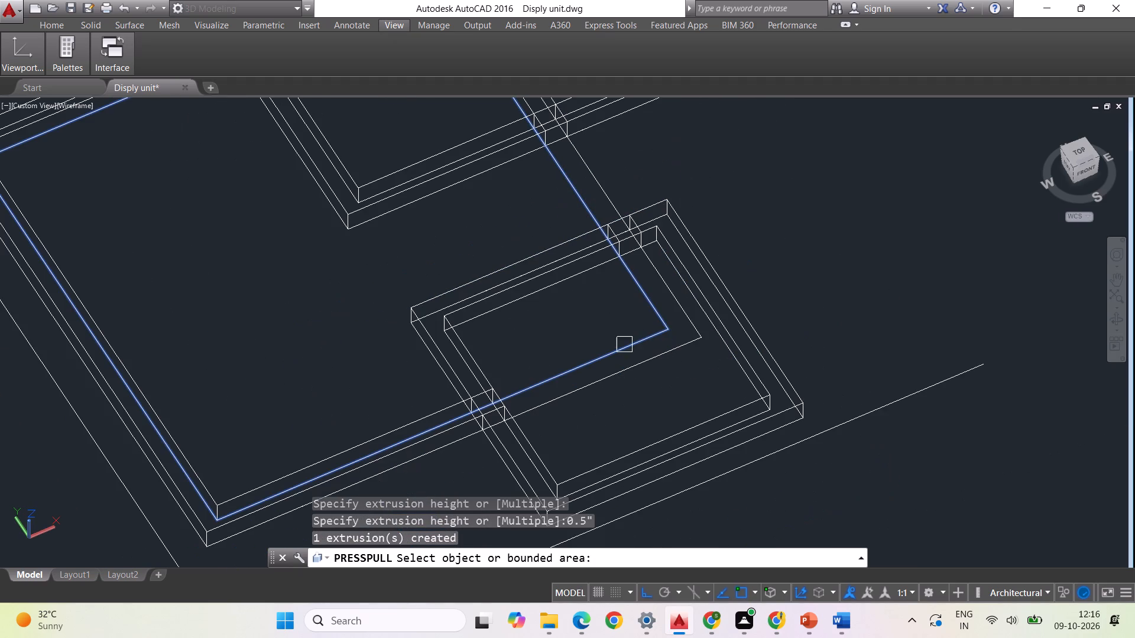
# Presspull the large lower box's L-shaped corner frame area lying inside the small lowermost box to 0.5" and end the command.
pyautogui.press('space')
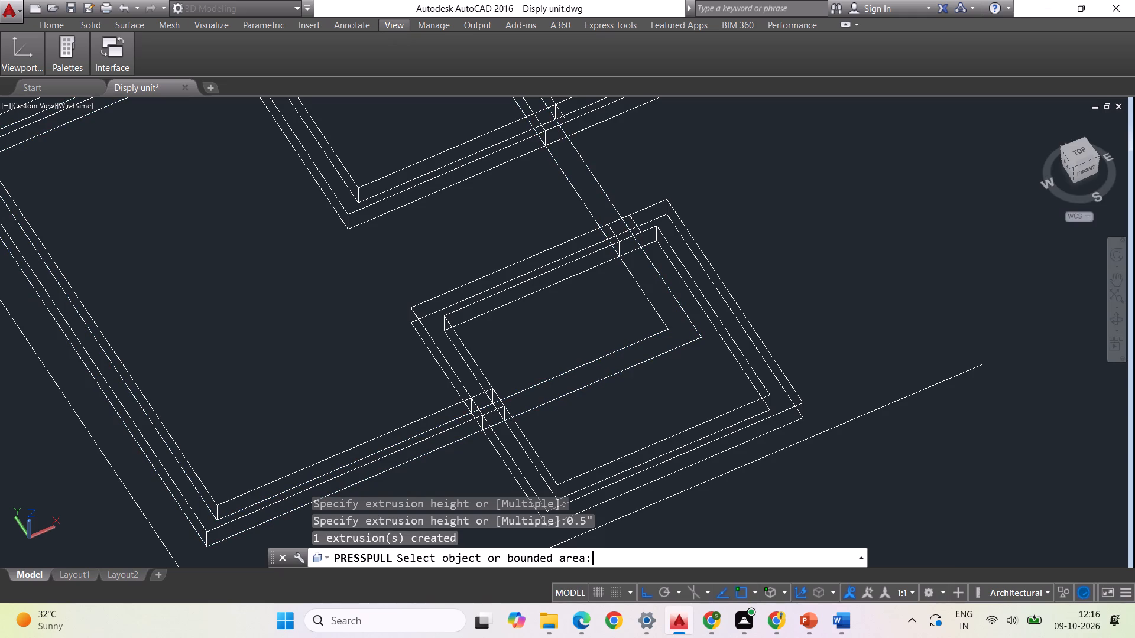
pyautogui.press('space')
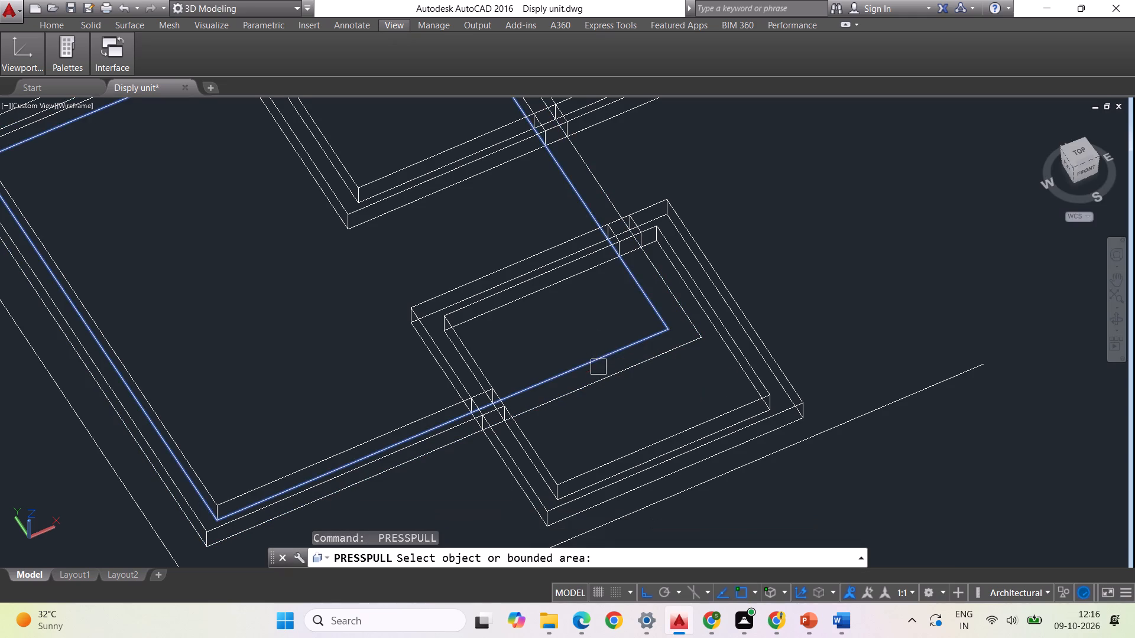
pyautogui.scroll(2, 615, 365)
pyautogui.click(615, 363)
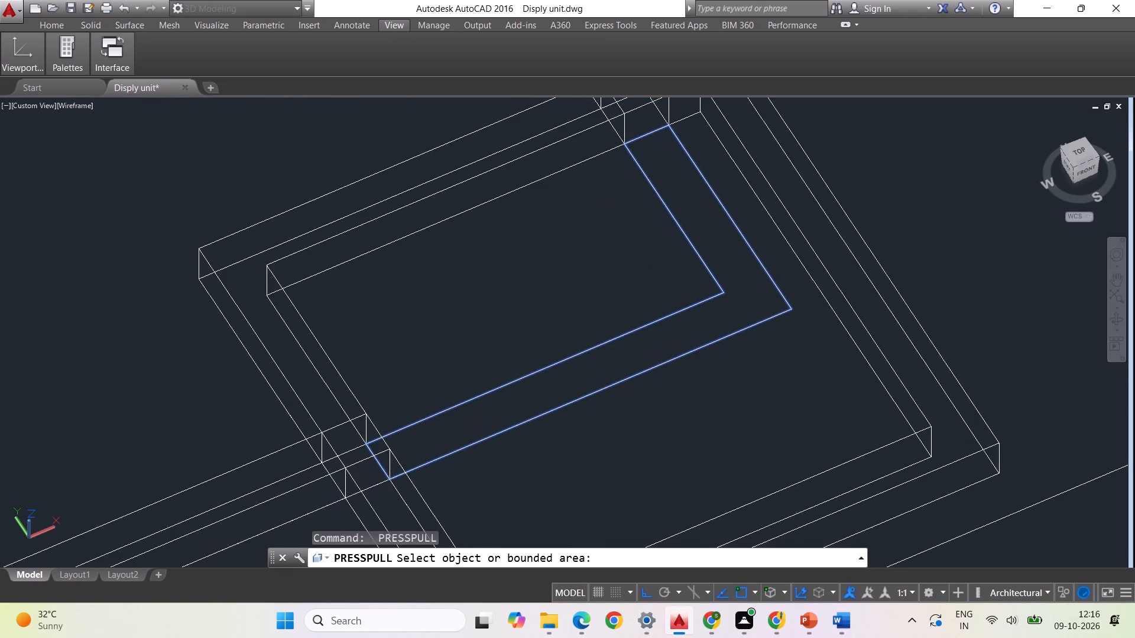
pyautogui.write('0.')
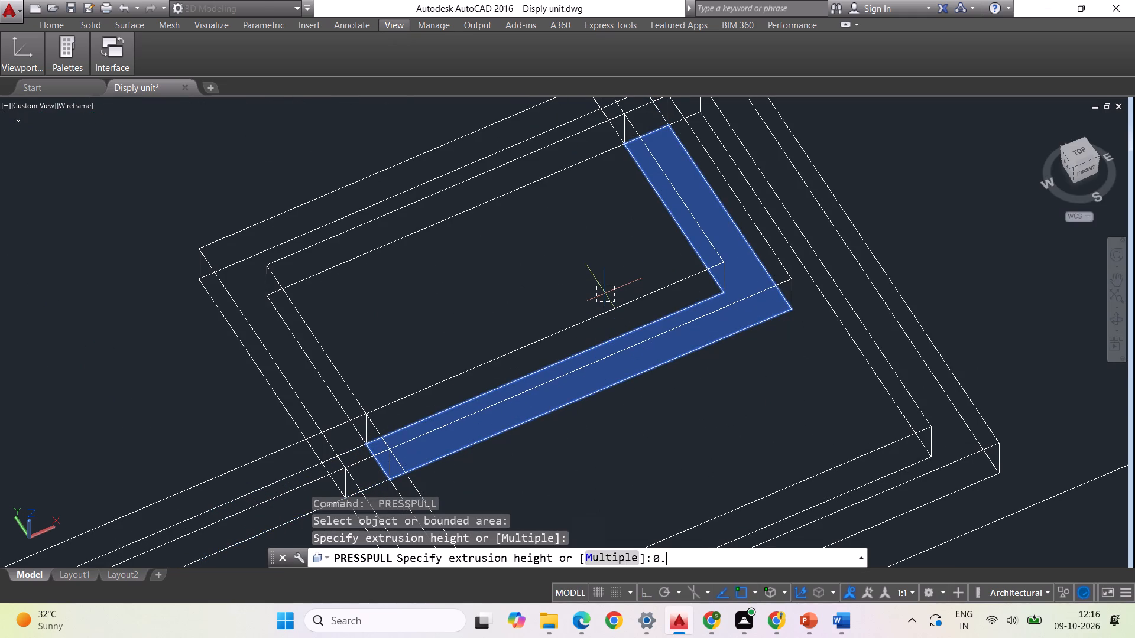
pyautogui.write('5"')
pyautogui.press('Return')
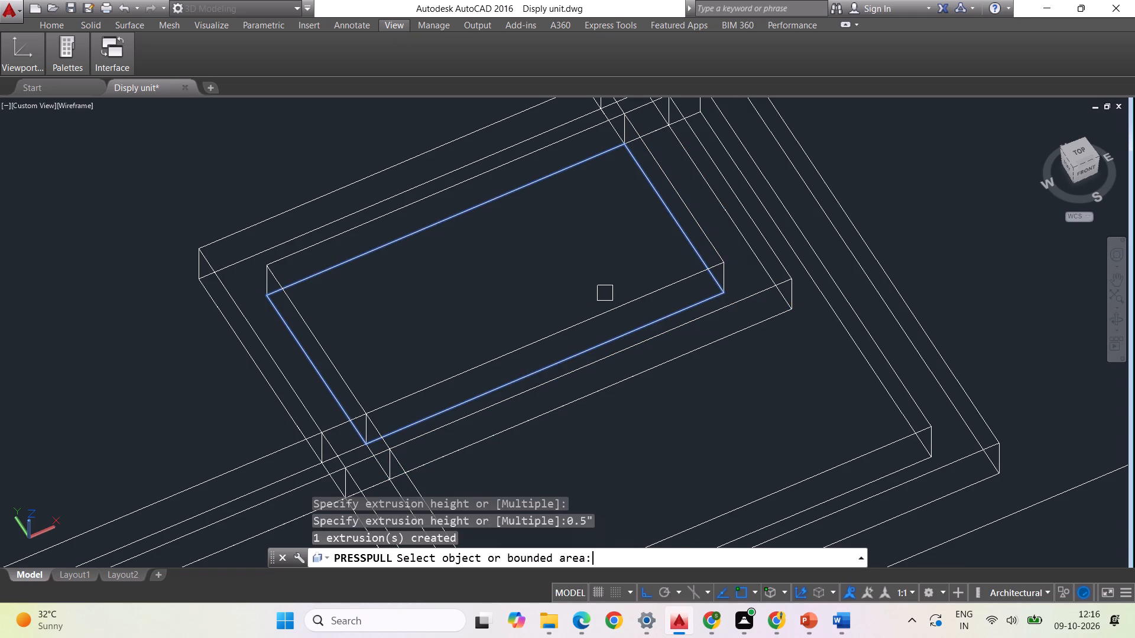
pyautogui.press('Escape')
# Examine the presspulled box frames in 3D and compare them with the neighbouring copy built from solid boxes.
pyautogui.scroll(-2, 369, 269)
pyautogui.scroll(-1, 464, 261)
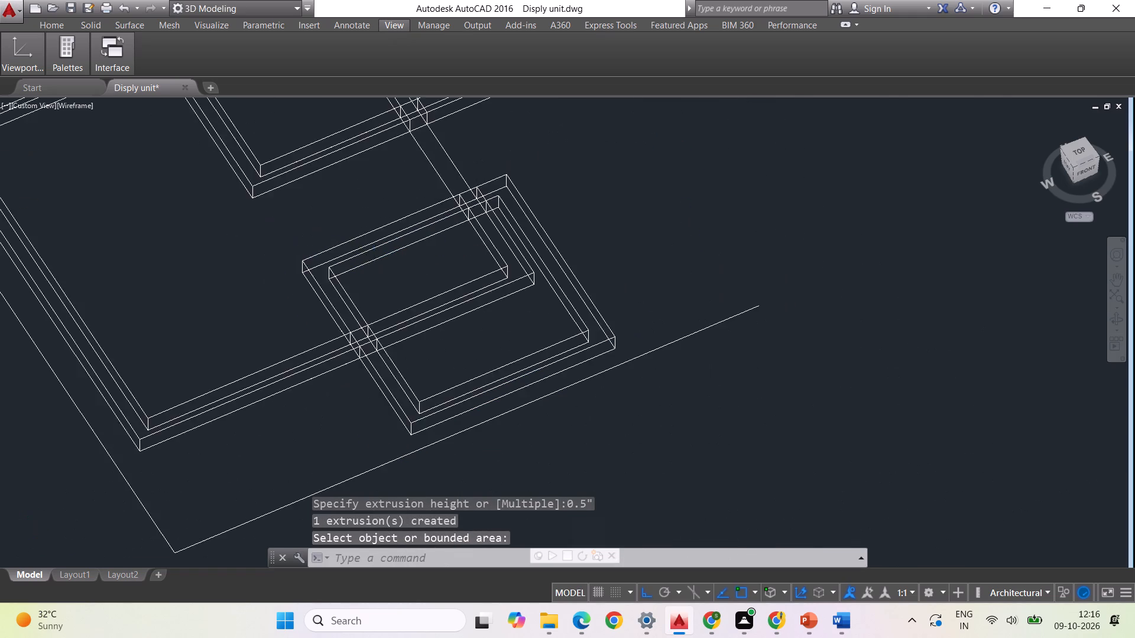
pyautogui.scroll(-1, 464, 261)
pyautogui.scroll(-1, 549, 349)
pyautogui.moveTo(565, 352); pyautogui.dragTo(509, 404, button='middle')
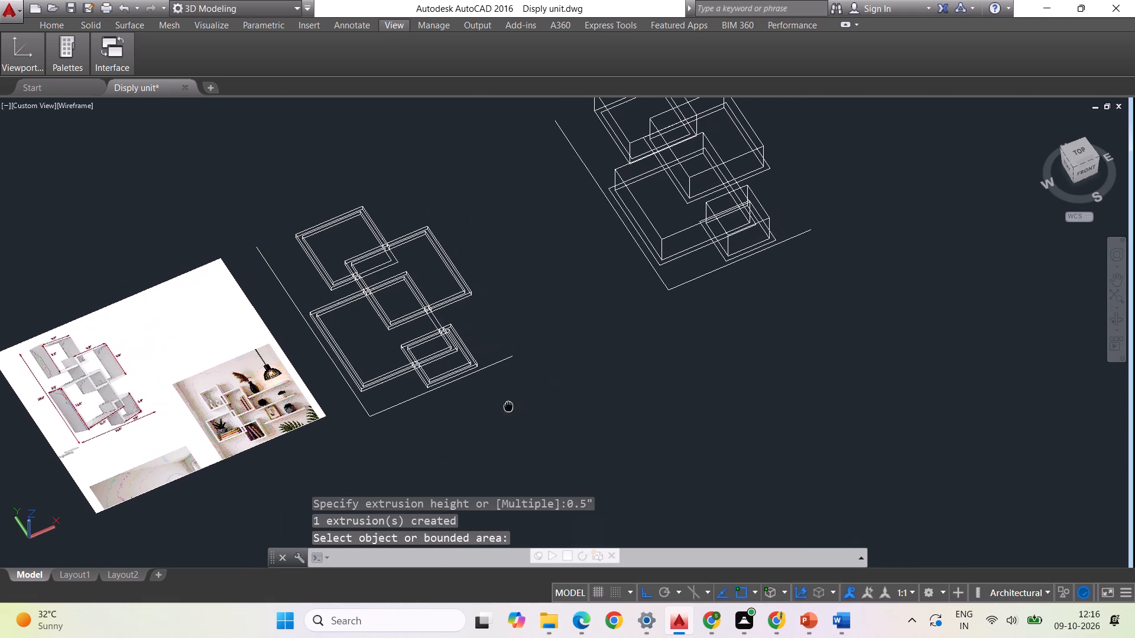
pyautogui.scroll(-1, 627, 325)
pyautogui.scroll(3, 659, 211)
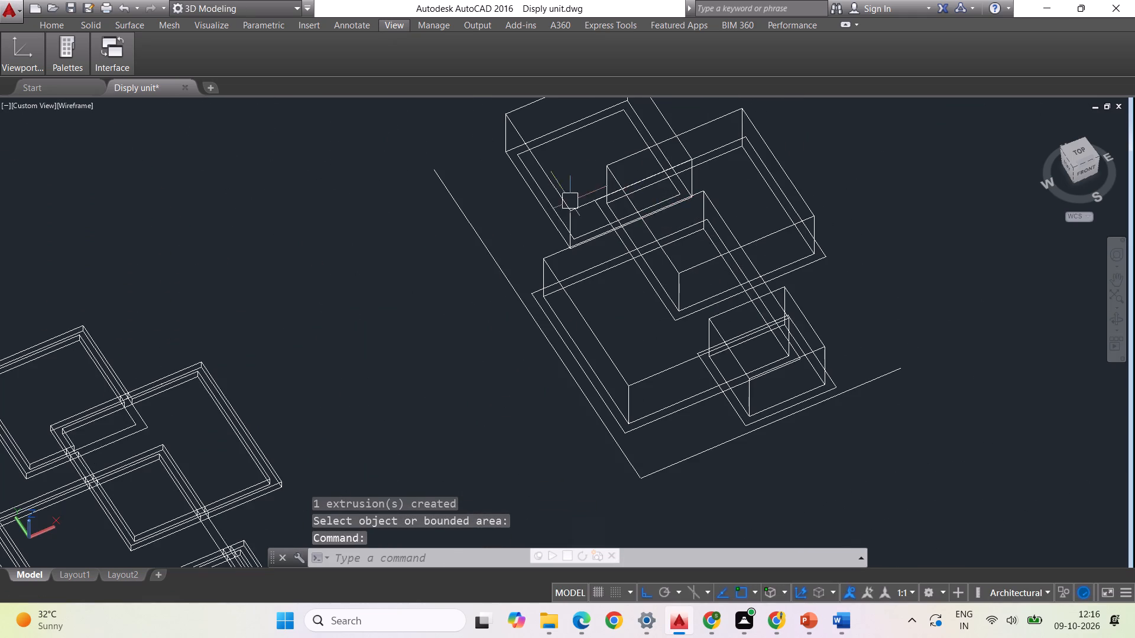
pyautogui.scroll(-1, 667, 261)
pyautogui.scroll(2, 607, 184)
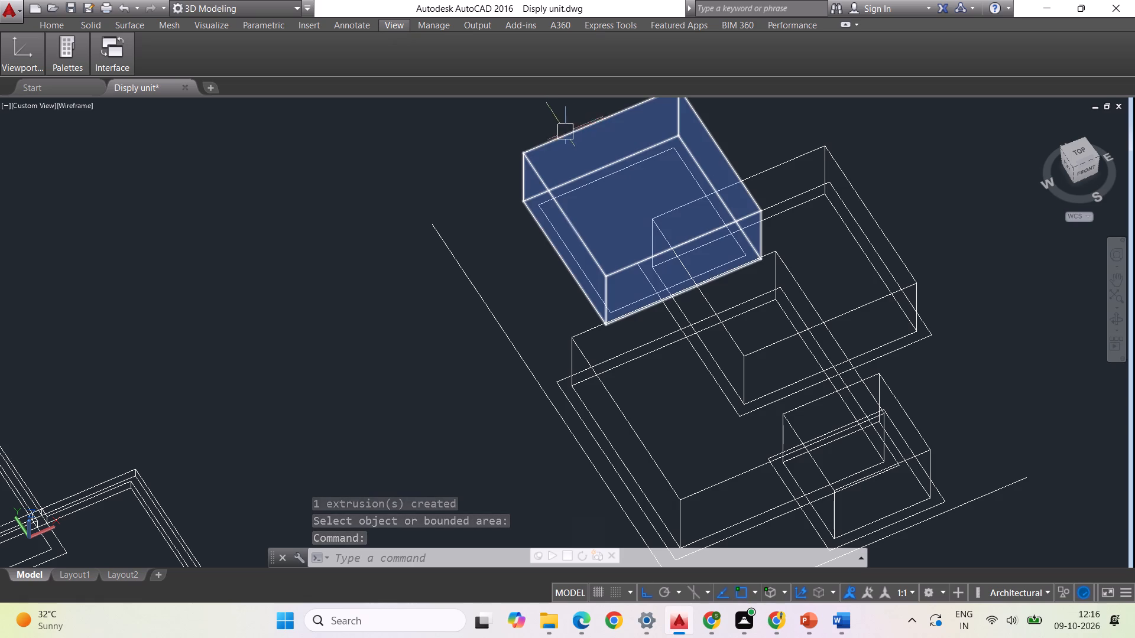
pyautogui.press('Escape')
pyautogui.press('Escape')
pyautogui.click(558, 135)
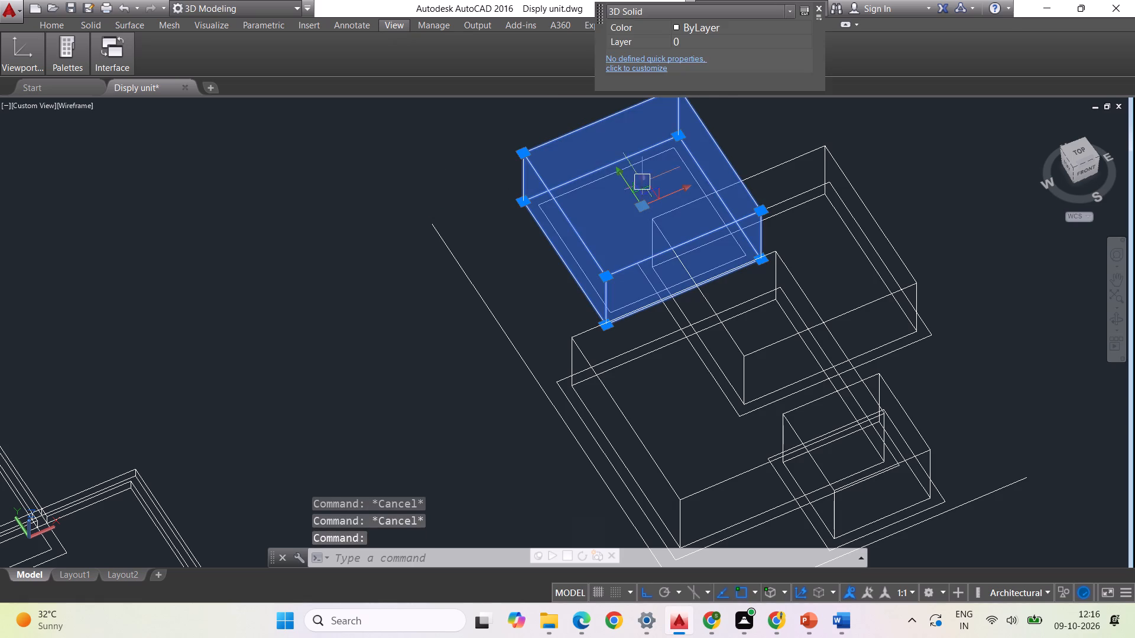
pyautogui.press('Escape')
pyautogui.press('Escape')
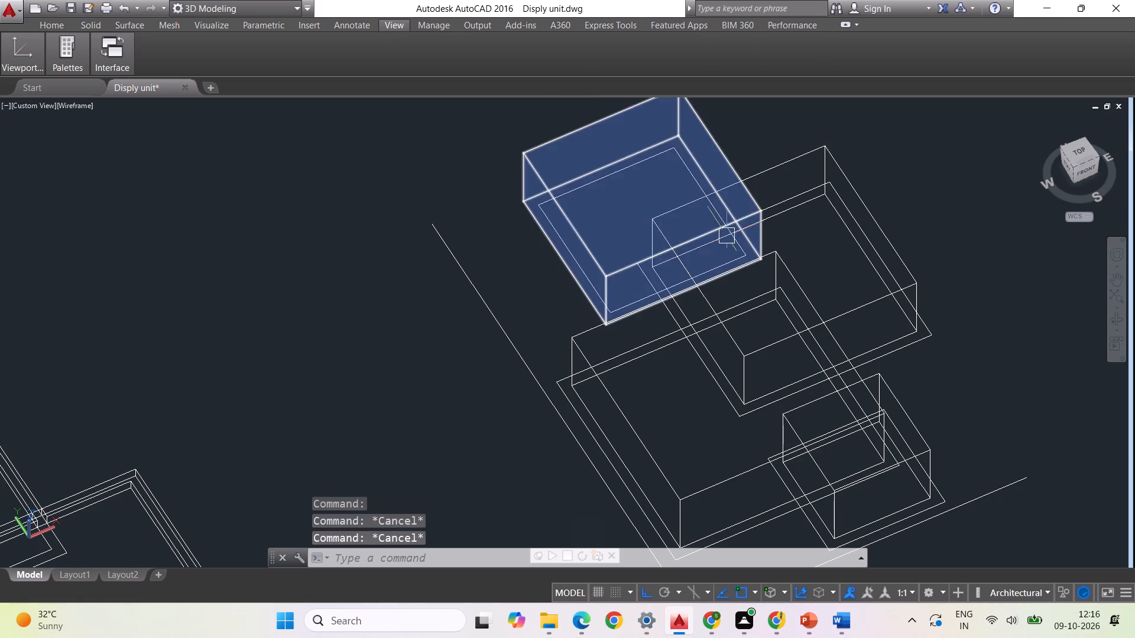
pyautogui.scroll(-2, 747, 230)
pyautogui.scroll(2, 518, 431)
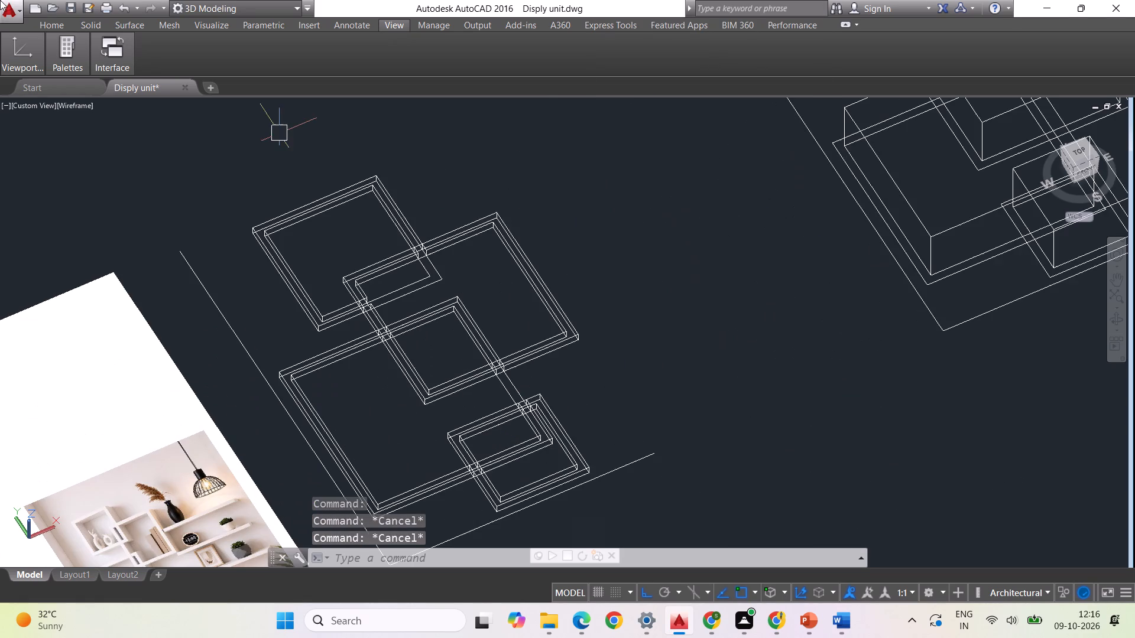
pyautogui.scroll(-1, 636, 526)
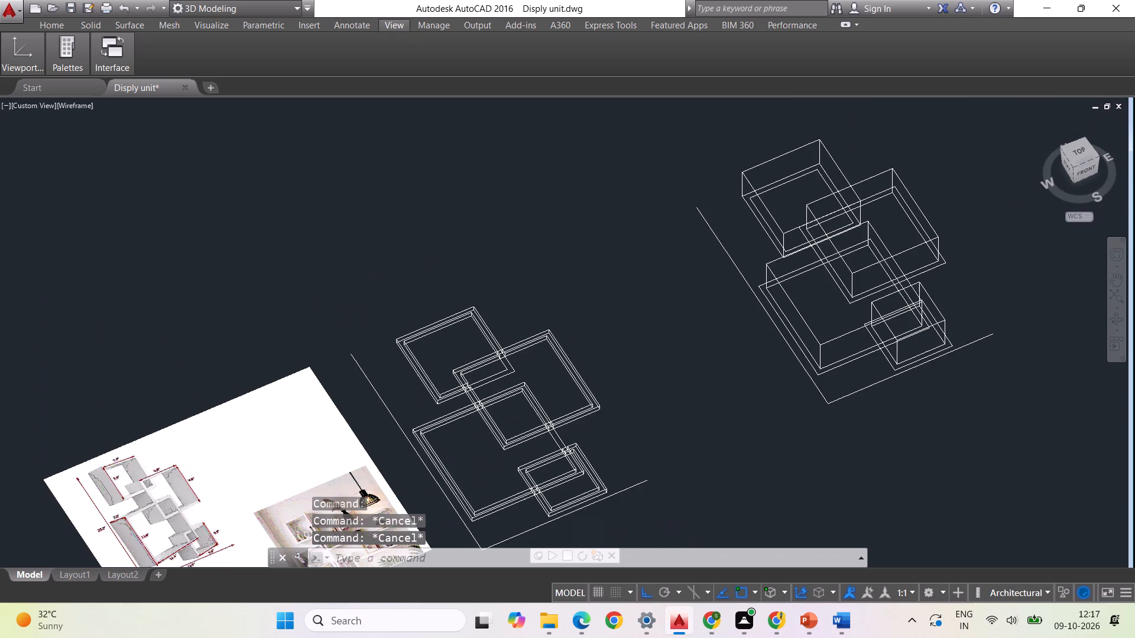
pyautogui.scroll(1, 893, 379)
pyautogui.scroll(-1, 584, 424)
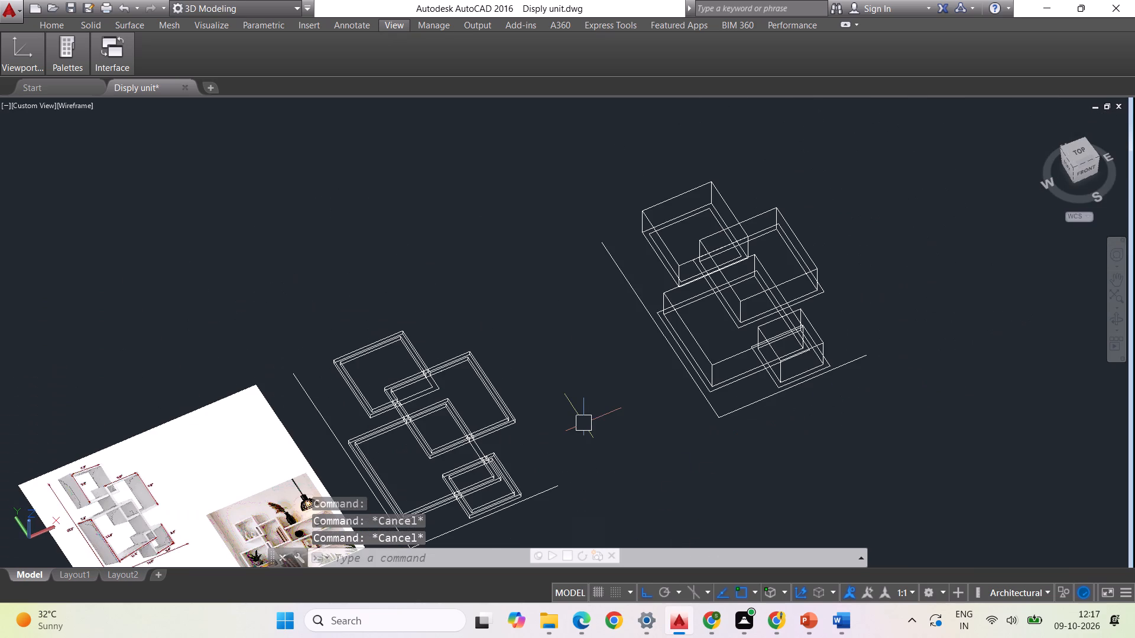
# Switch the drawing to the Top view.
pyautogui.click(1078, 149)
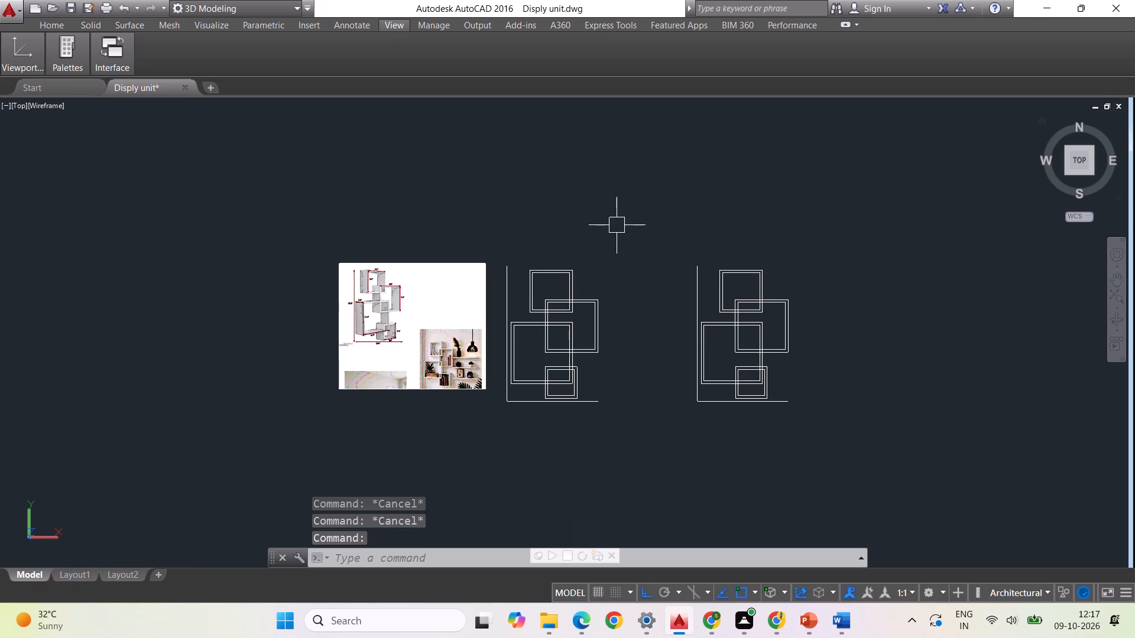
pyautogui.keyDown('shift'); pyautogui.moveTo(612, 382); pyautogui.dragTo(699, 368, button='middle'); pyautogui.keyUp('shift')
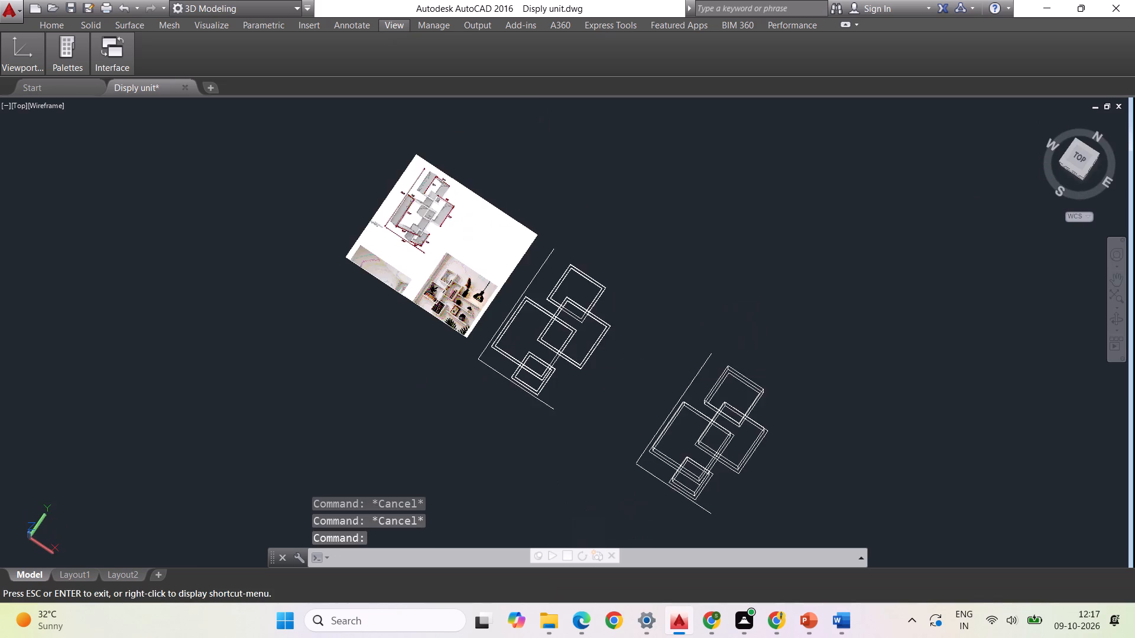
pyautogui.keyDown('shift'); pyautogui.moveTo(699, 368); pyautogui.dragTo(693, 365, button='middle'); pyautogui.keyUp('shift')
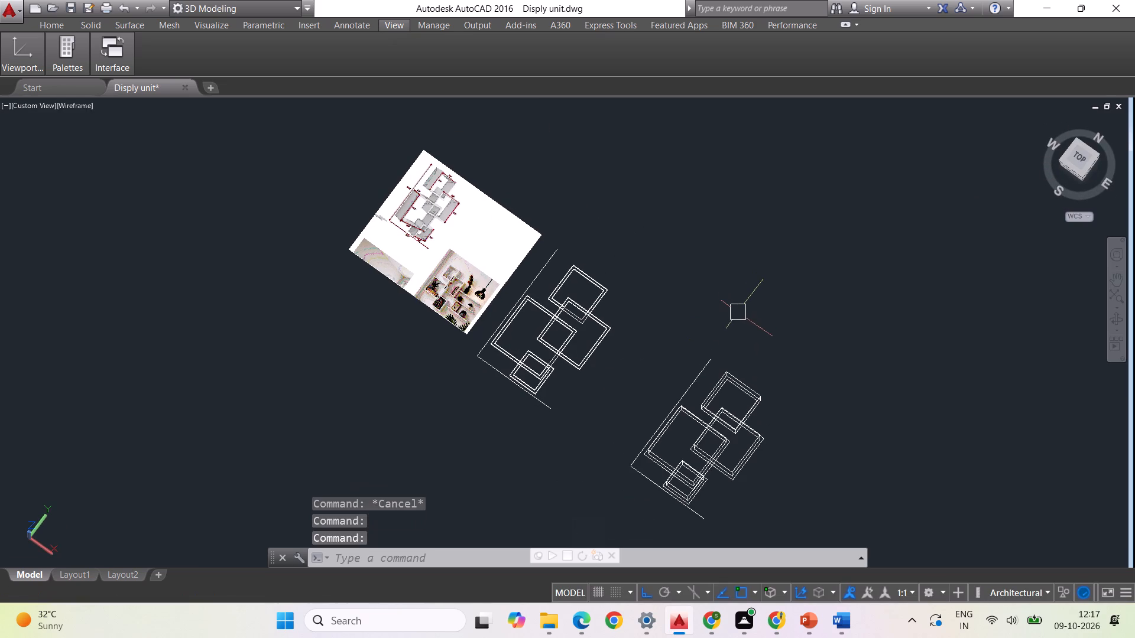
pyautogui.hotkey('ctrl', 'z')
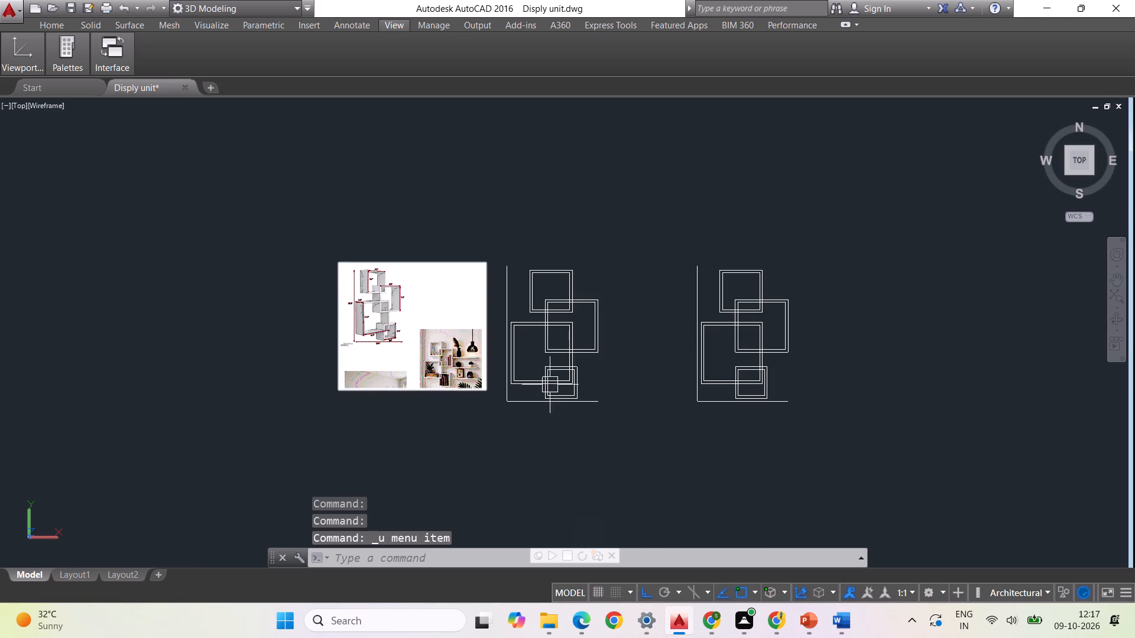
# Examine the presspulled box frames from several 3D angles alongside the reference image and the neighbouring solid-box copy.
pyautogui.keyDown('shift'); pyautogui.scroll(3, 482, 327); pyautogui.keyUp('shift')
pyautogui.keyDown('shift'); pyautogui.moveTo(519, 327); pyautogui.dragTo(563, 332, button='middle'); pyautogui.keyUp('shift')
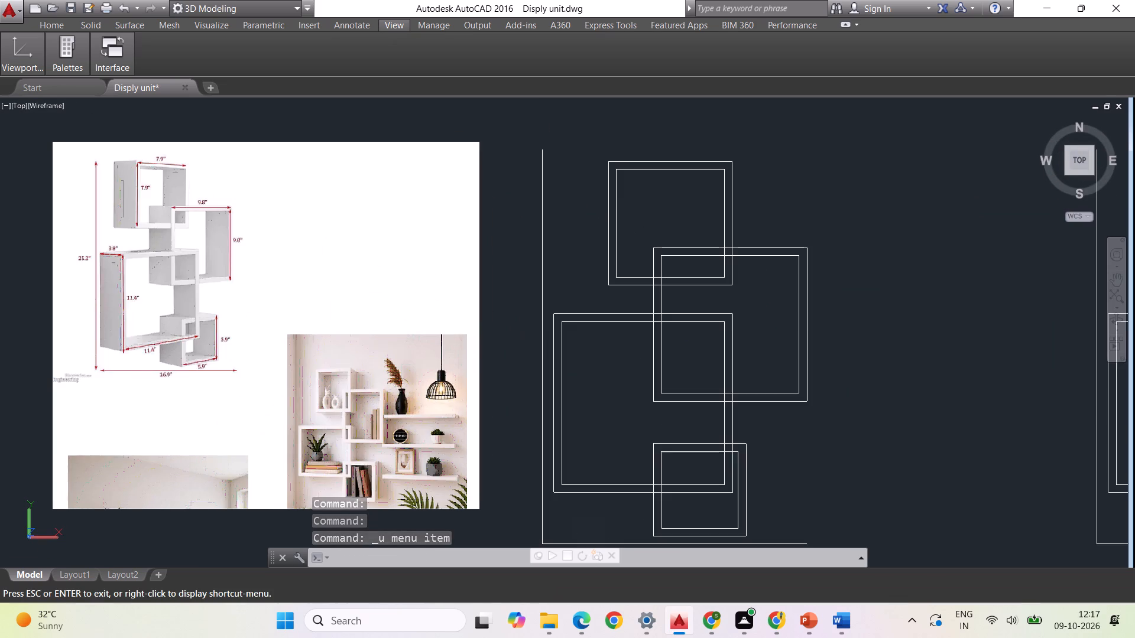
pyautogui.keyDown('shift'); pyautogui.moveTo(563, 332); pyautogui.dragTo(239, 336, button='middle'); pyautogui.keyUp('shift')
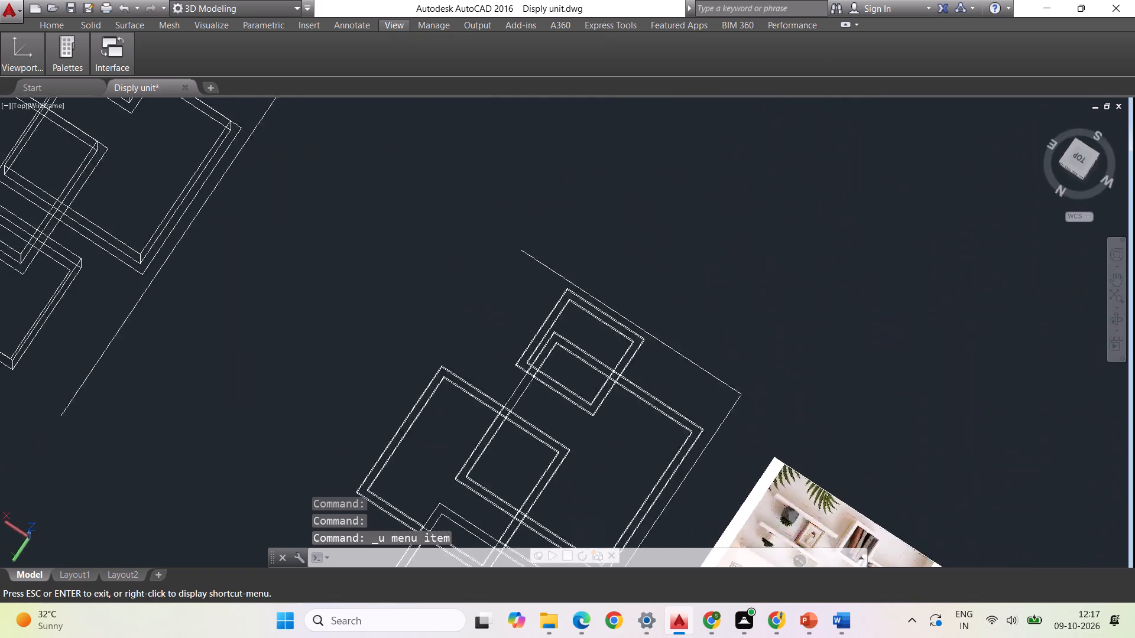
pyautogui.keyDown('shift'); pyautogui.moveTo(239, 336); pyautogui.dragTo(44, 281, button='middle'); pyautogui.keyUp('shift')
pyautogui.keyDown('shift'); pyautogui.scroll(-2, 589, 262); pyautogui.keyUp('shift')
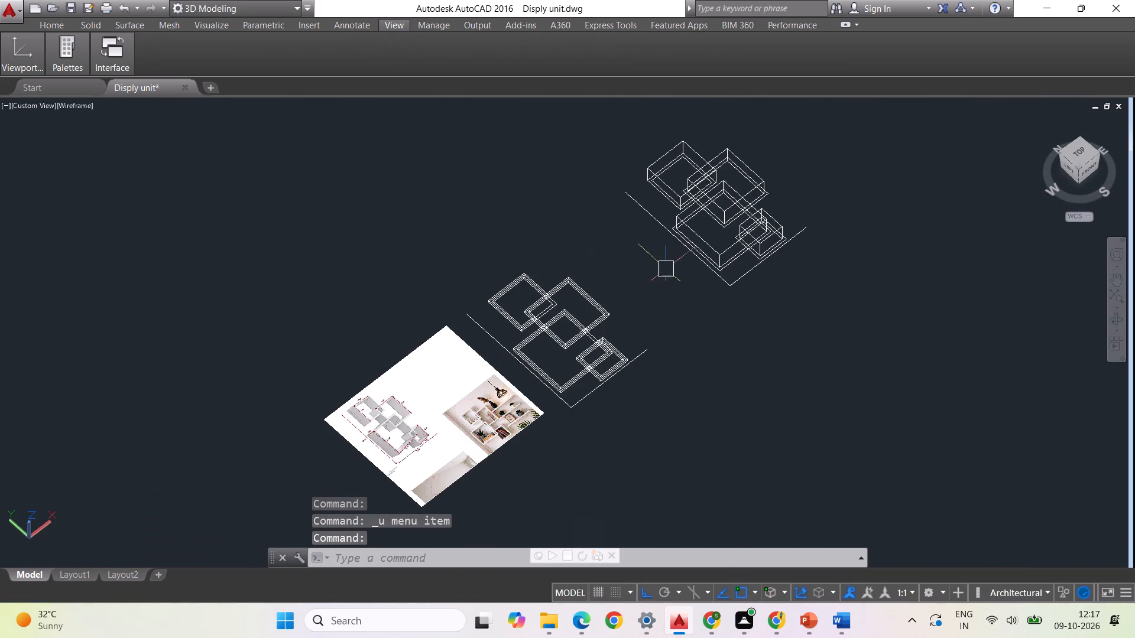
pyautogui.keyDown('shift'); pyautogui.scroll(2, 547, 353); pyautogui.keyUp('shift')
pyautogui.keyDown('shift'); pyautogui.moveTo(507, 335); pyautogui.dragTo(517, 324, button='middle'); pyautogui.keyUp('shift')
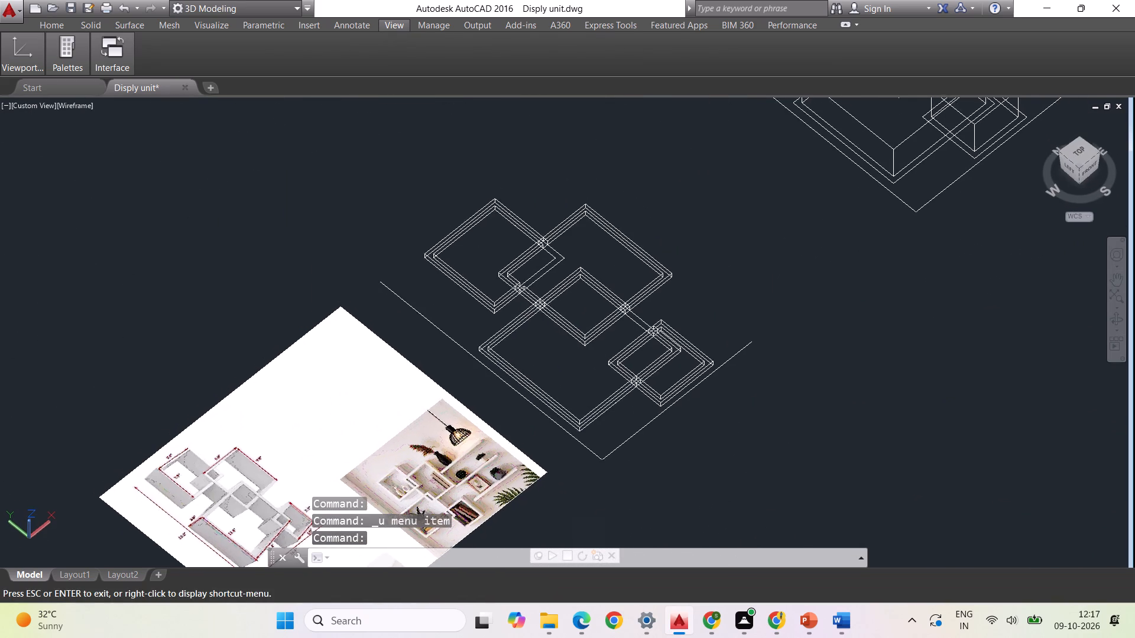
pyautogui.keyDown('shift'); pyautogui.moveTo(517, 324); pyautogui.dragTo(523, 314, button='middle'); pyautogui.keyUp('shift')
pyautogui.keyDown('shift'); pyautogui.scroll(-1, 532, 340); pyautogui.keyUp('shift')
pyautogui.keyDown('shift'); pyautogui.moveTo(593, 445); pyautogui.dragTo(574, 457, button='middle'); pyautogui.keyUp('shift')
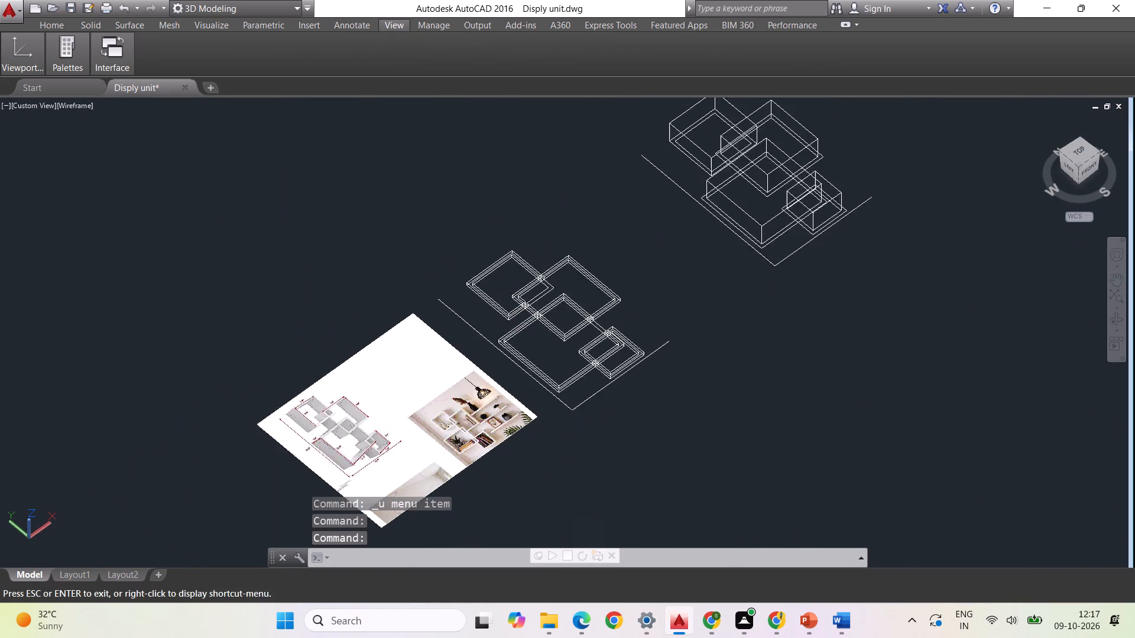
pyautogui.keyDown('shift'); pyautogui.moveTo(574, 457); pyautogui.dragTo(514, 529, button='middle'); pyautogui.keyUp('shift')
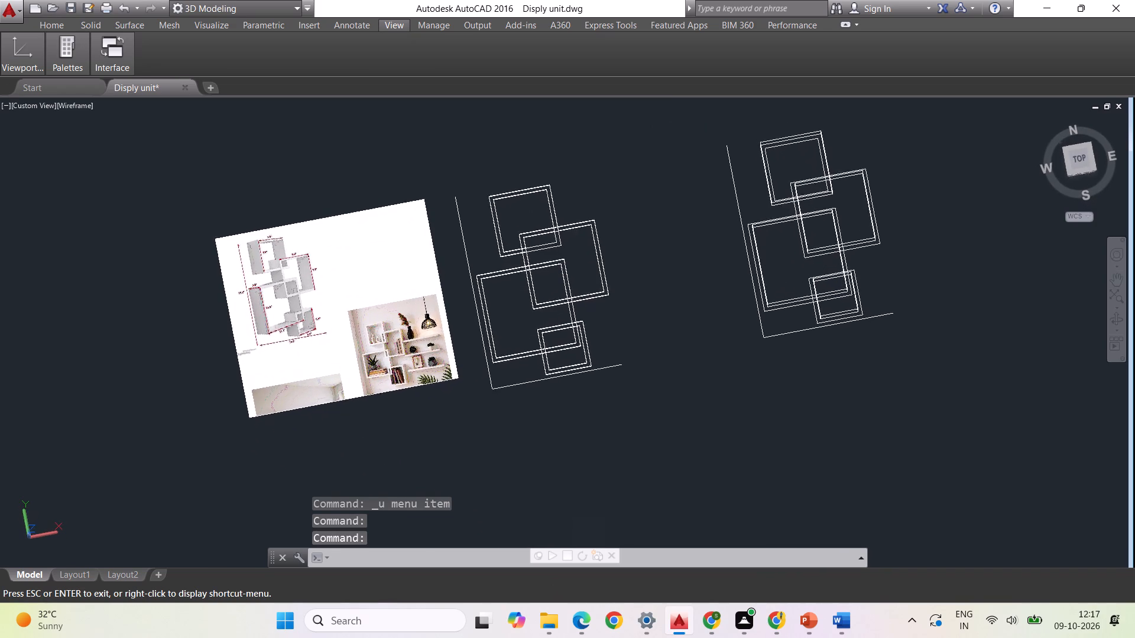
pyautogui.keyDown('shift'); pyautogui.moveTo(514, 529); pyautogui.dragTo(513, 534, button='middle'); pyautogui.keyUp('shift')
pyautogui.keyDown('shift'); pyautogui.scroll(1, 508, 201); pyautogui.keyUp('shift')
pyautogui.keyDown('shift'); pyautogui.scroll(2, 440, 229); pyautogui.keyUp('shift')
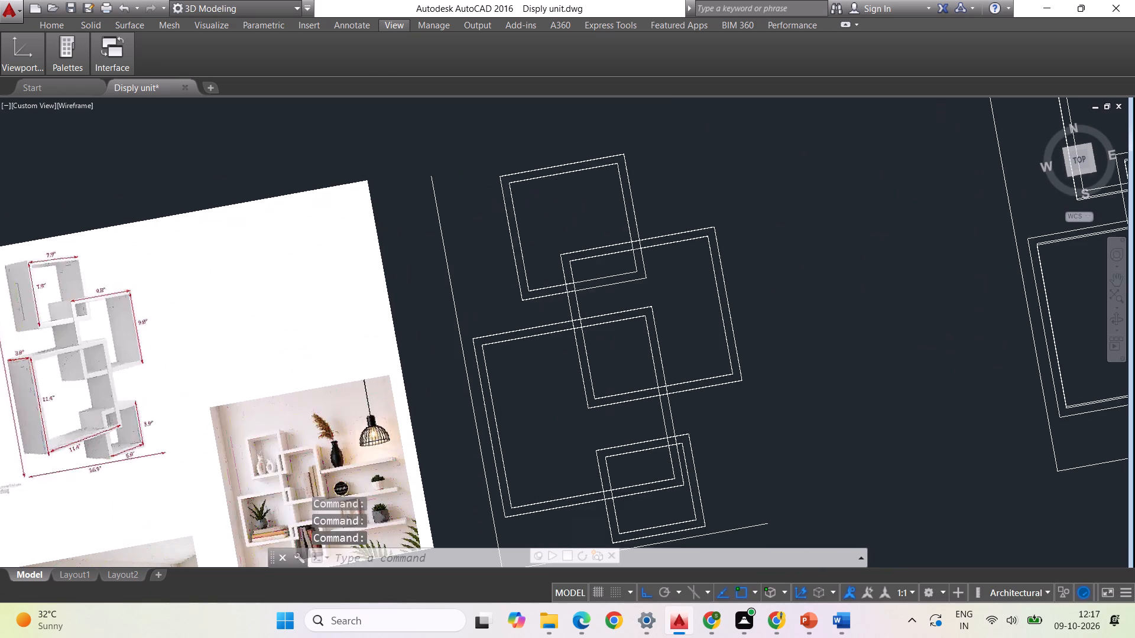
pyautogui.keyDown('shift'); pyautogui.scroll(-1, 466, 226); pyautogui.keyUp('shift')
pyautogui.keyDown('shift'); pyautogui.moveTo(467, 249); pyautogui.dragTo(524, 261, button='middle'); pyautogui.keyUp('shift')
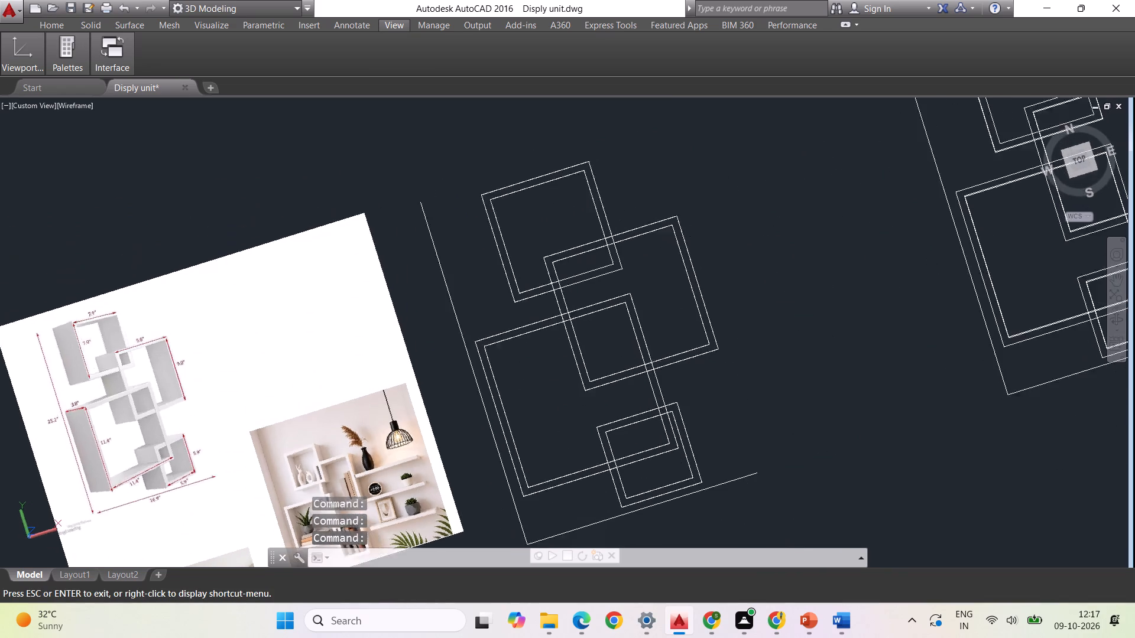
pyautogui.keyDown('shift'); pyautogui.moveTo(524, 261); pyautogui.dragTo(572, 248, button='middle'); pyautogui.keyUp('shift')
pyautogui.keyDown('shift'); pyautogui.scroll(-1, 571, 405); pyautogui.keyUp('shift')
pyautogui.keyDown('shift'); pyautogui.moveTo(570, 430); pyautogui.dragTo(583, 385, button='middle'); pyautogui.keyUp('shift')
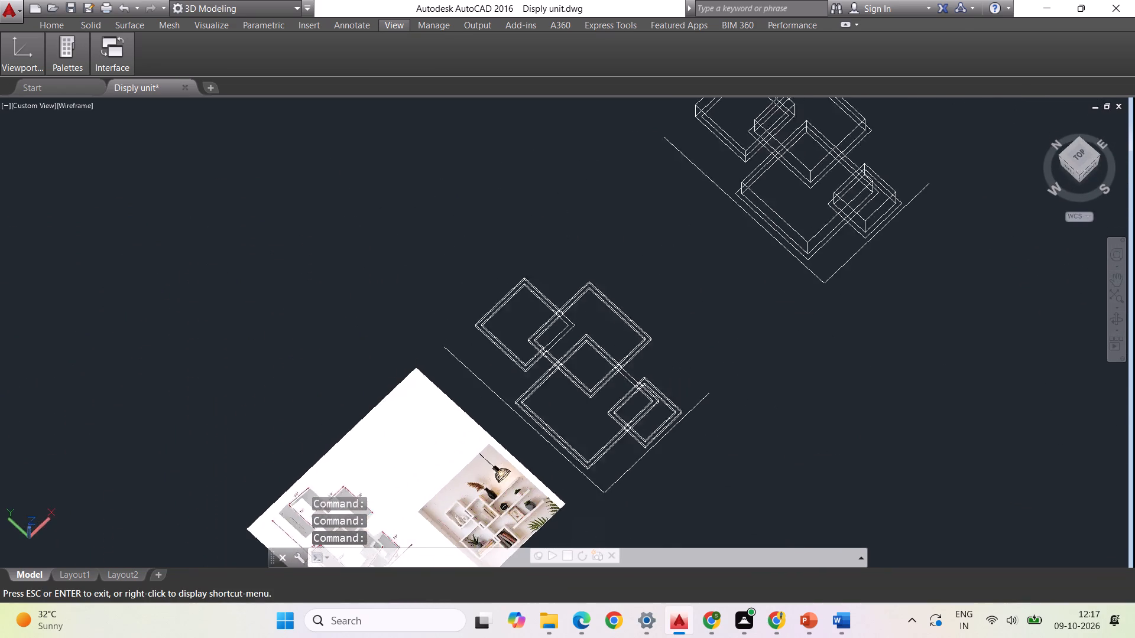
pyautogui.keyDown('shift'); pyautogui.moveTo(583, 385); pyautogui.dragTo(618, 325, button='middle'); pyautogui.keyUp('shift')
pyautogui.keyDown('shift'); pyautogui.scroll(4, 611, 408); pyautogui.keyUp('shift')
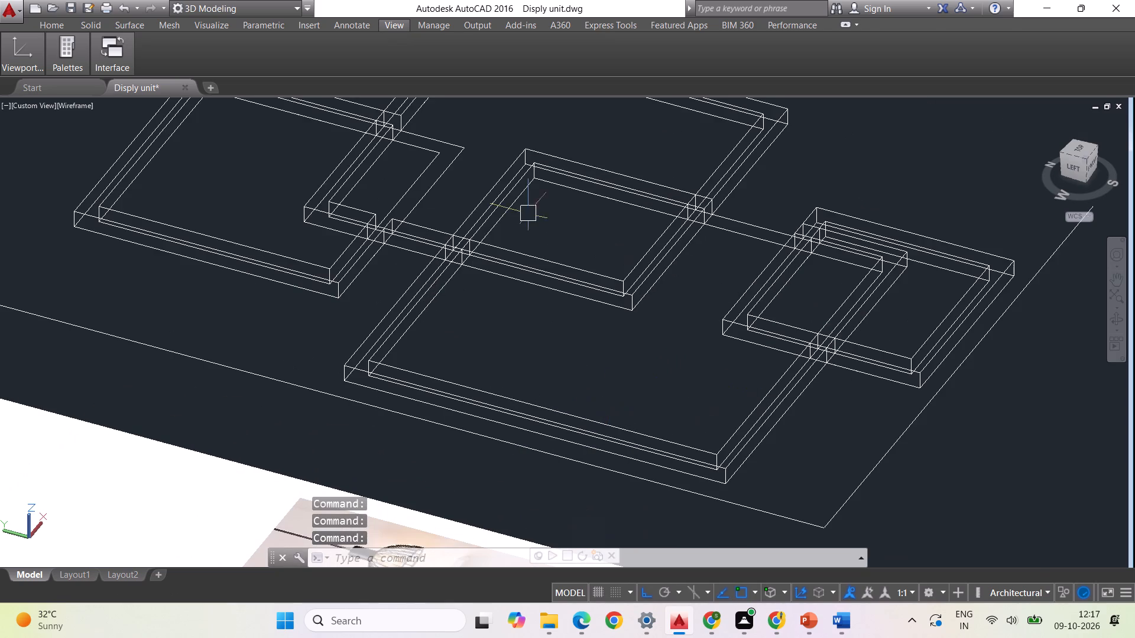
# Set the view's visual style to Conceptual.
pyautogui.click(69, 106)
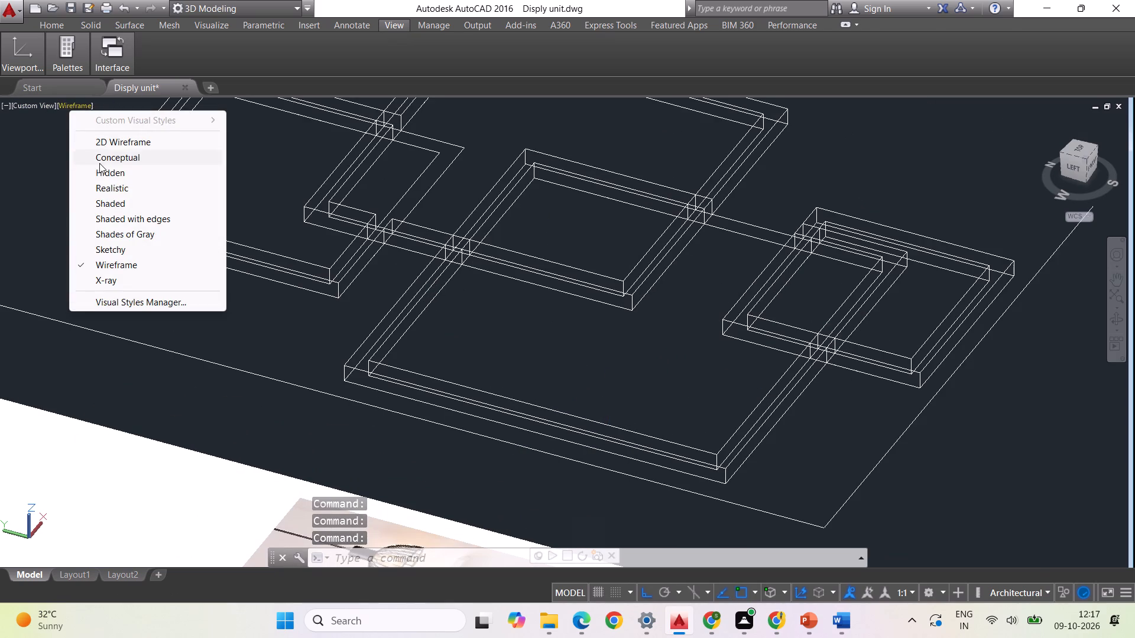
pyautogui.click(102, 161)
# Presspull the uppermost box's L-shaped corner frame area inside the middle box level with the adjacent frame tops and end the command.
pyautogui.scroll(-2, 344, 217)
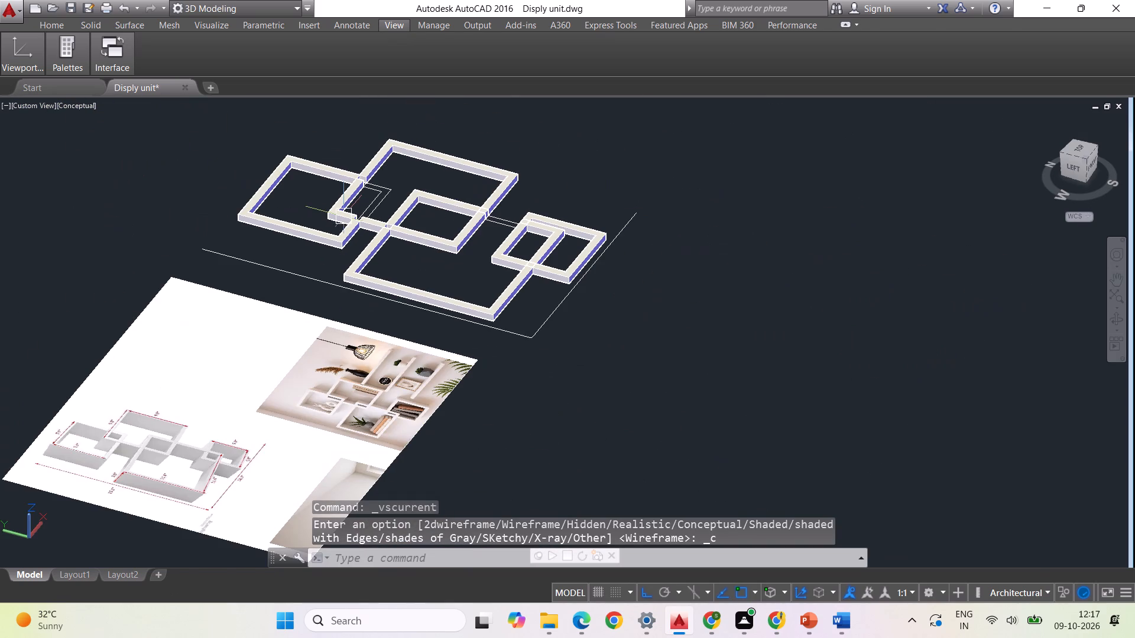
pyautogui.scroll(2, 425, 214)
pyautogui.scroll(1, 326, 180)
pyautogui.press('Escape')
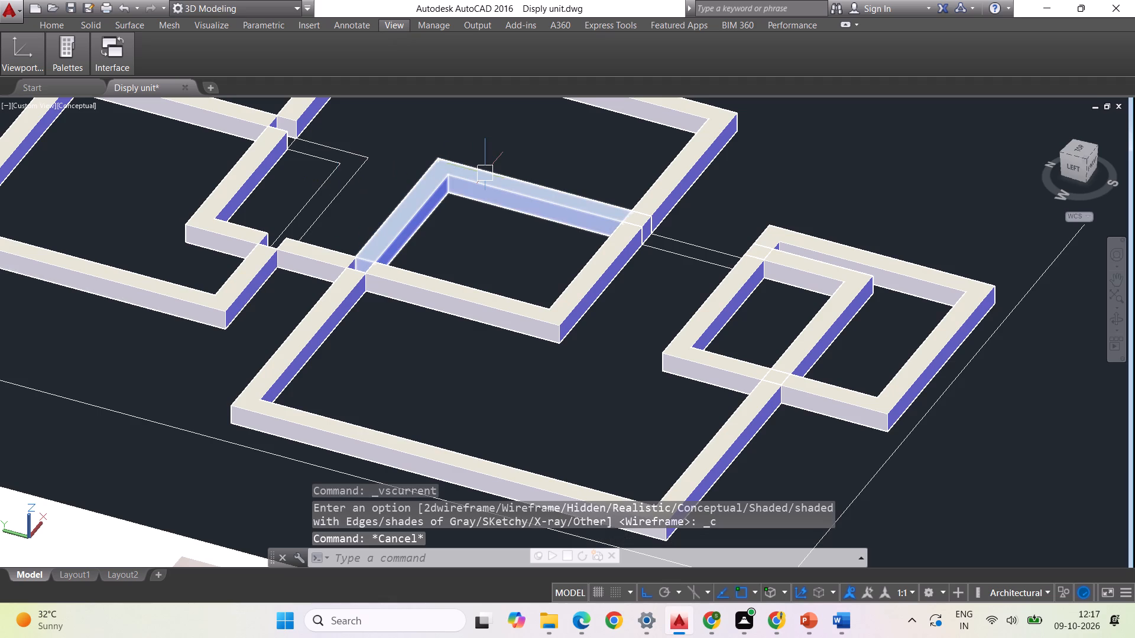
pyautogui.write('pres')
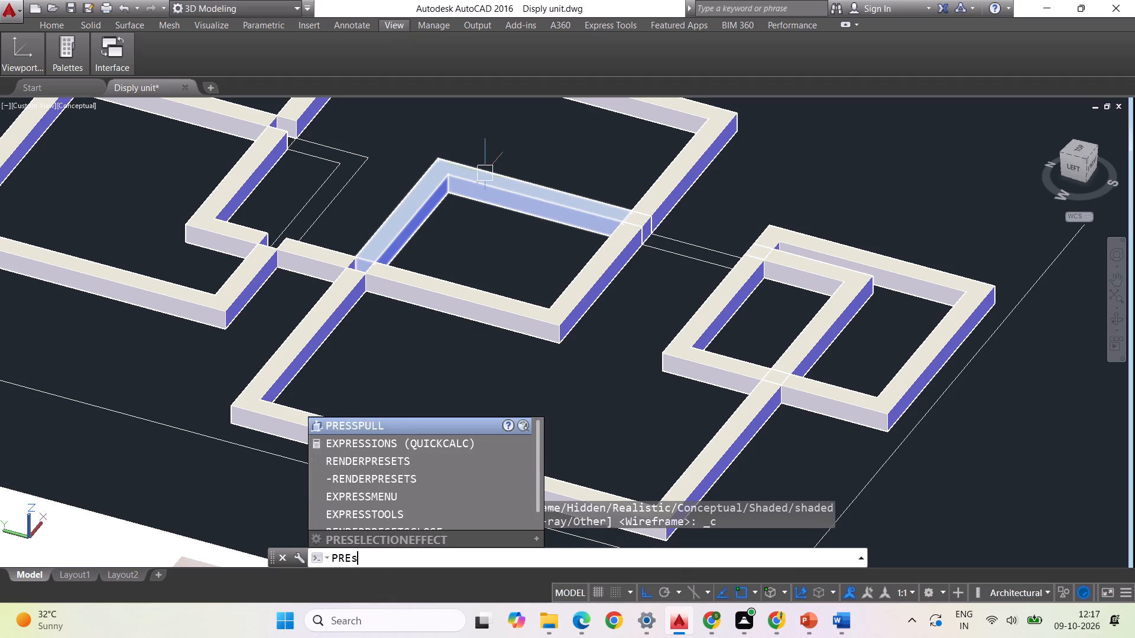
pyautogui.press('Return')
pyautogui.press('Return')
pyautogui.press('space')
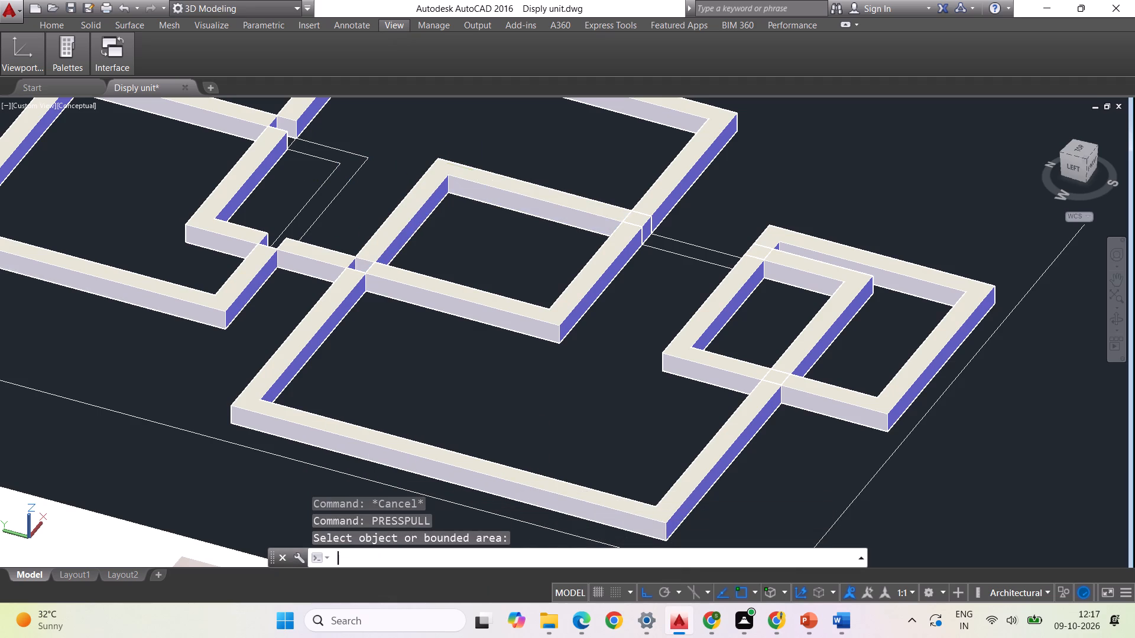
pyautogui.scroll(3, 320, 197)
pyautogui.click(327, 200)
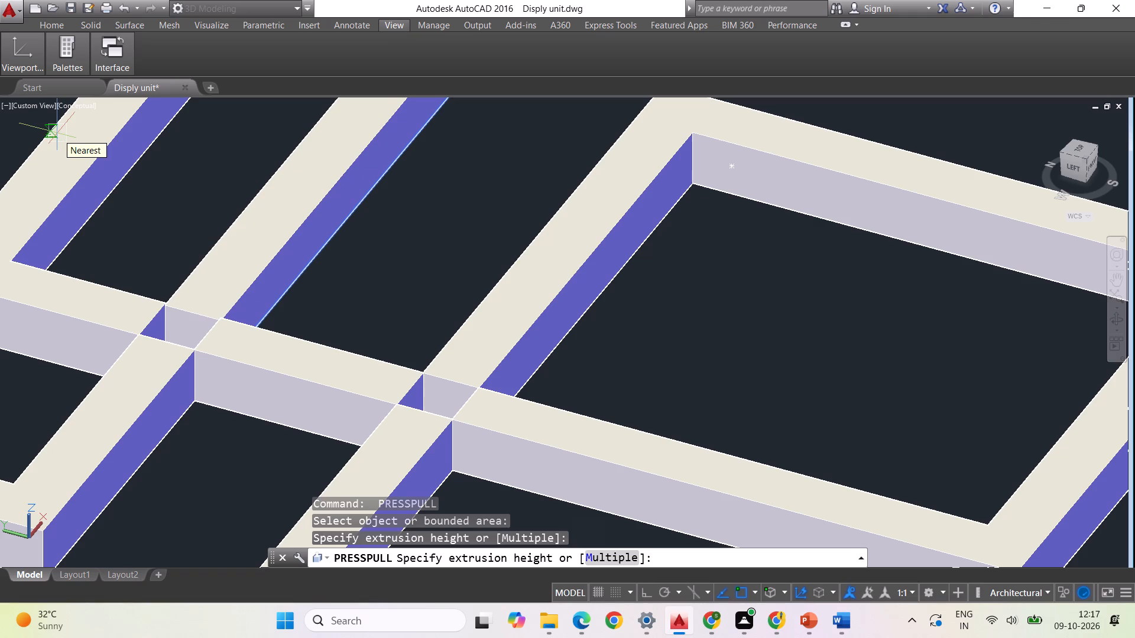
pyautogui.click(63, 135)
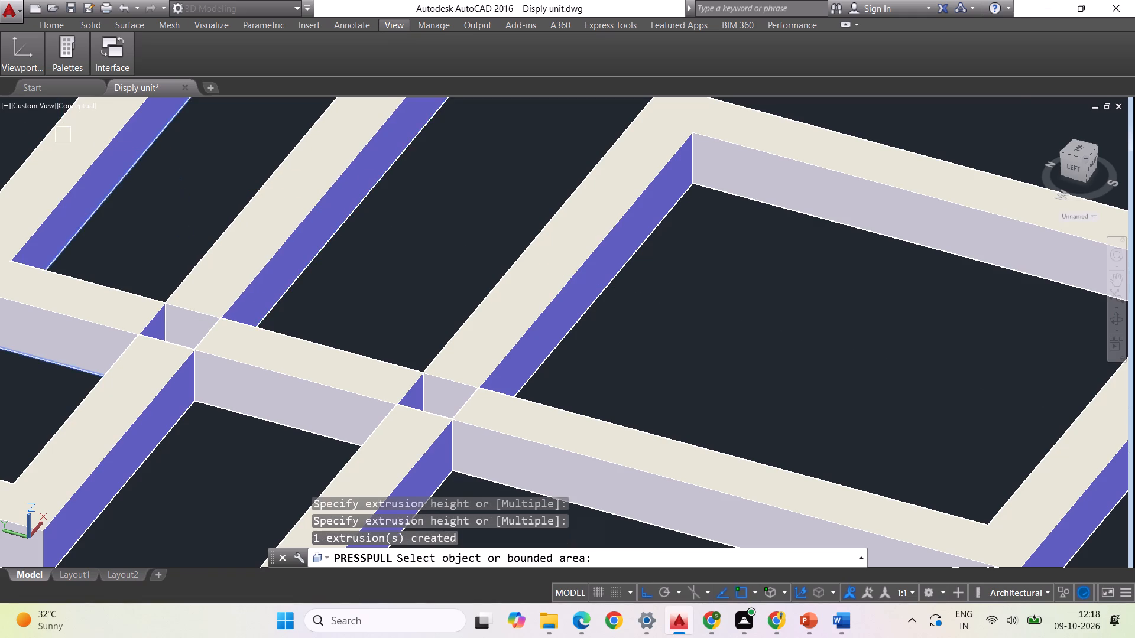
pyautogui.scroll(-2, 181, 234)
pyautogui.scroll(-2, 403, 393)
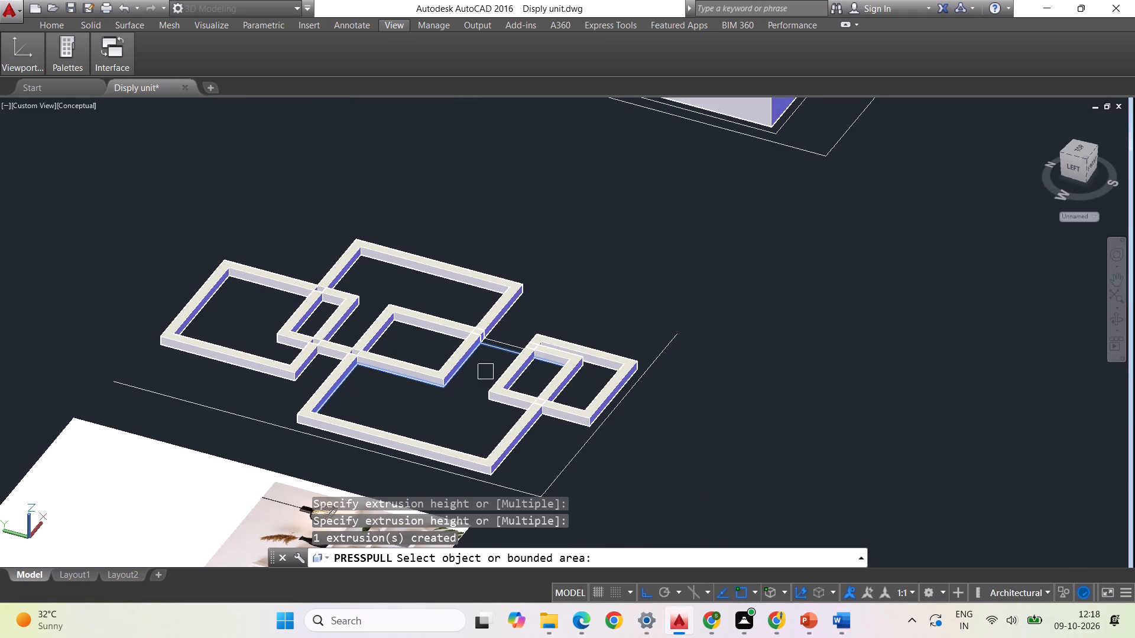
pyautogui.scroll(2, 513, 346)
pyautogui.press('space')
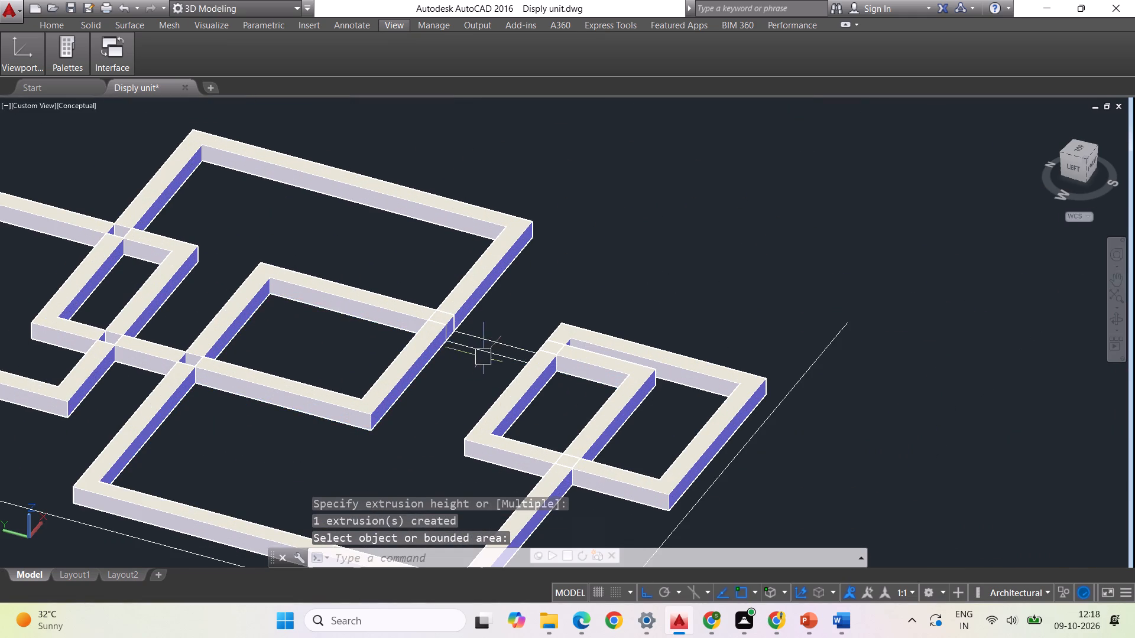
# Presspull the large lower box's side strip between the middle box and the small lowermost box level with the adjacent frame tops.
pyautogui.press('space')
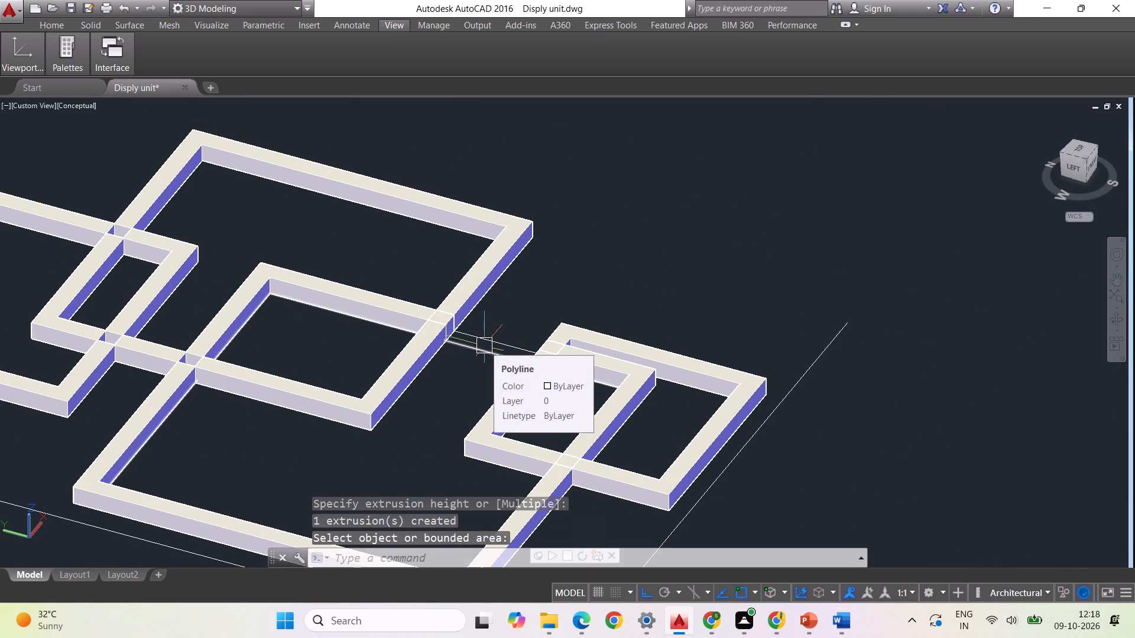
pyautogui.scroll(1, 487, 342)
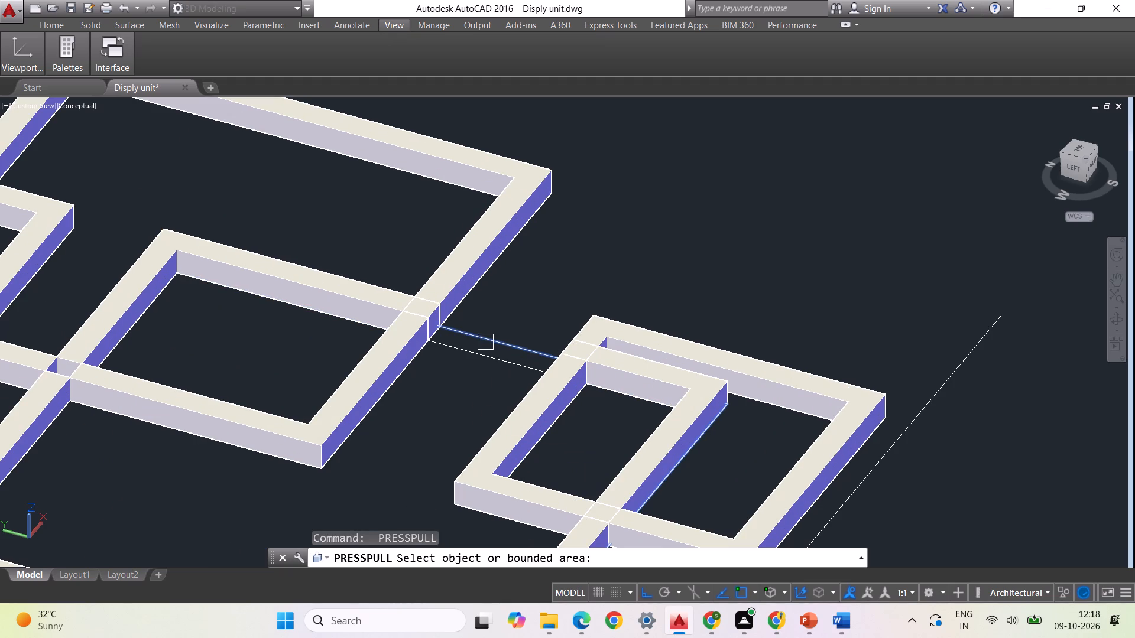
pyautogui.scroll(2, 484, 346)
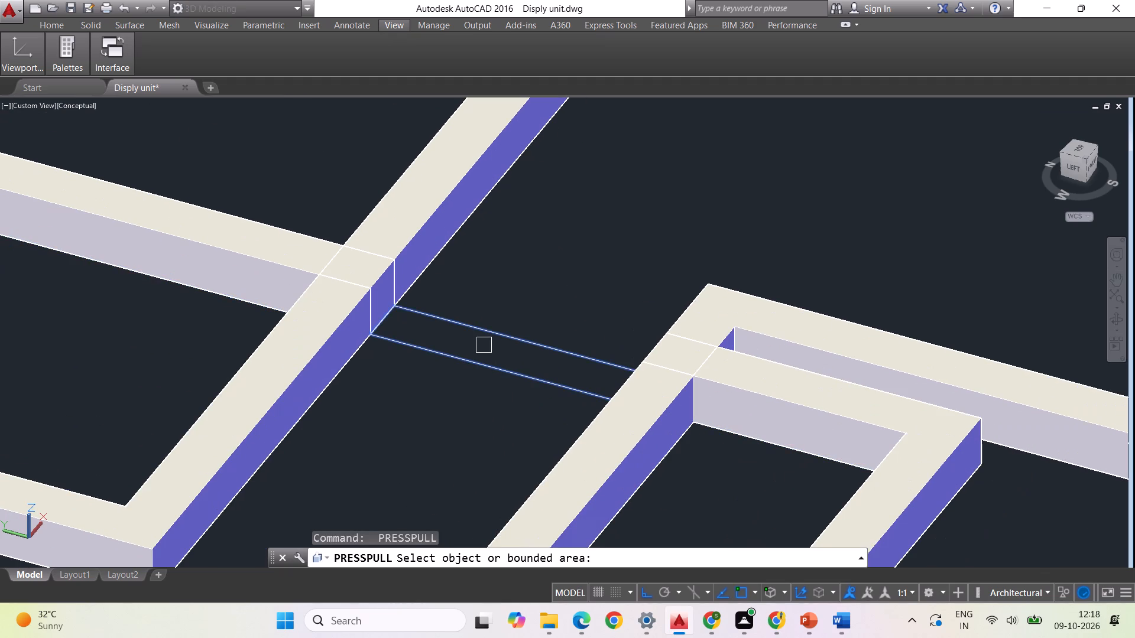
pyautogui.click(484, 347)
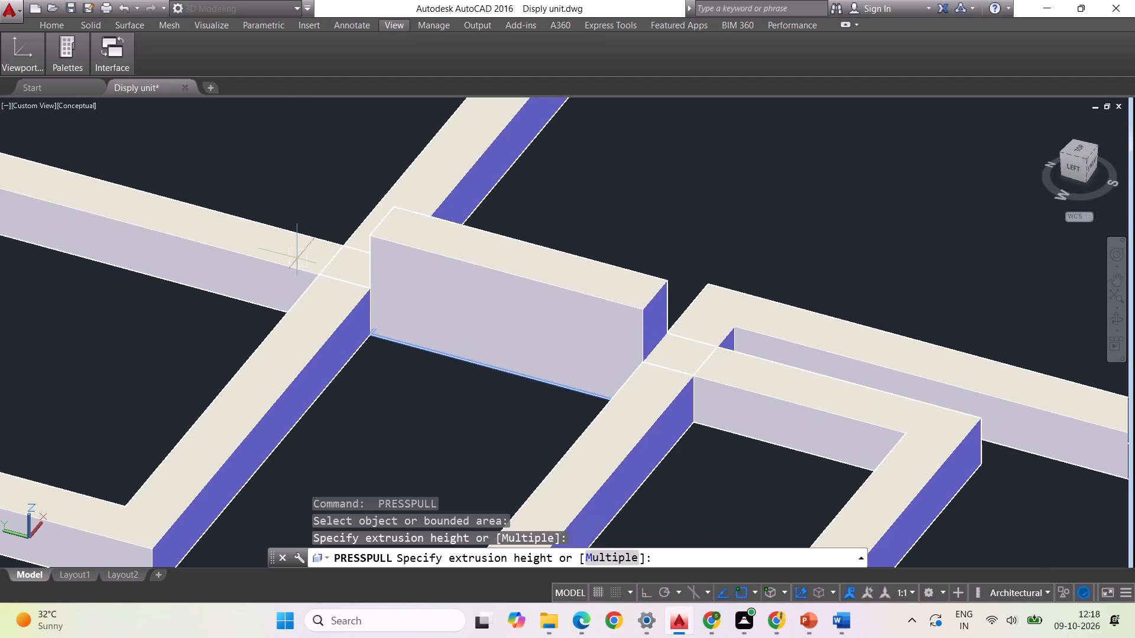
pyautogui.click(758, 312)
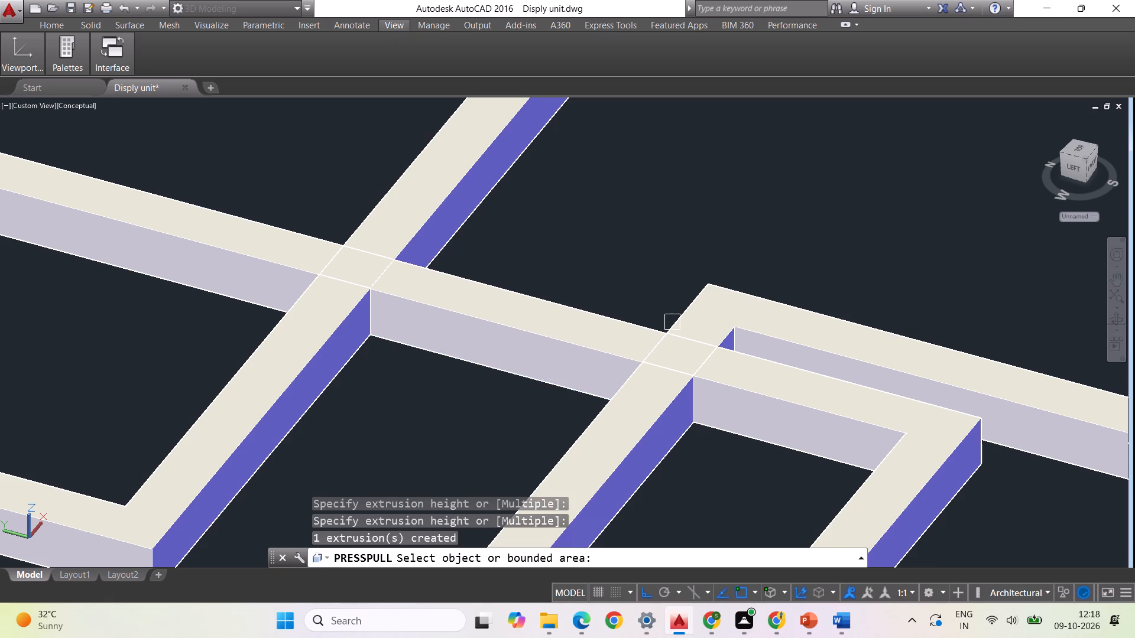
pyautogui.scroll(-3, 638, 320)
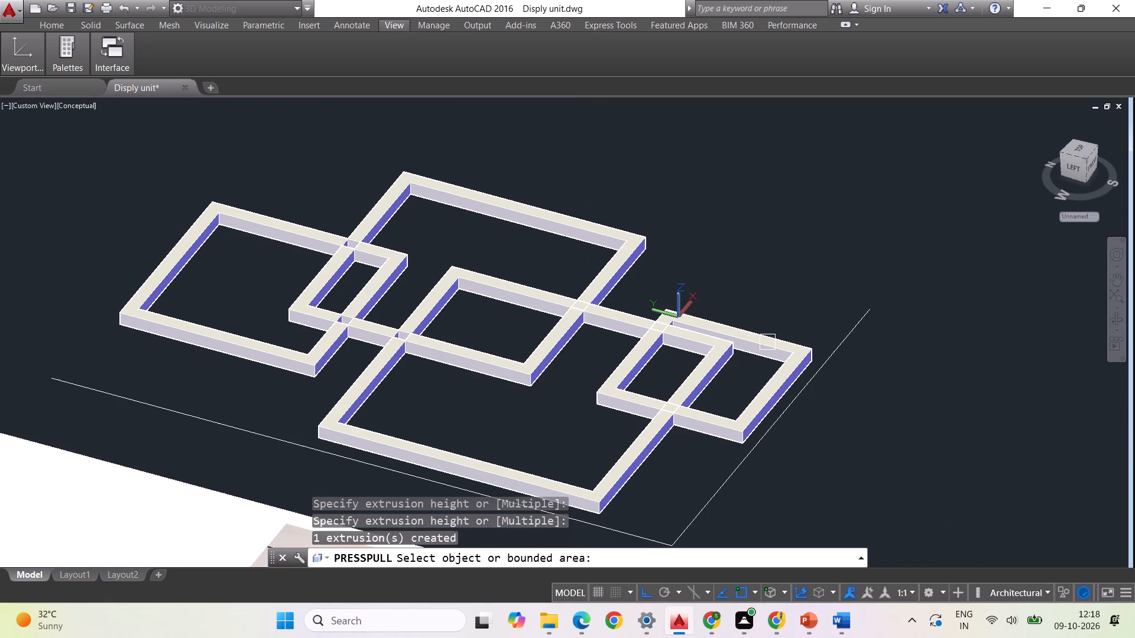
pyautogui.scroll(4, 340, 240)
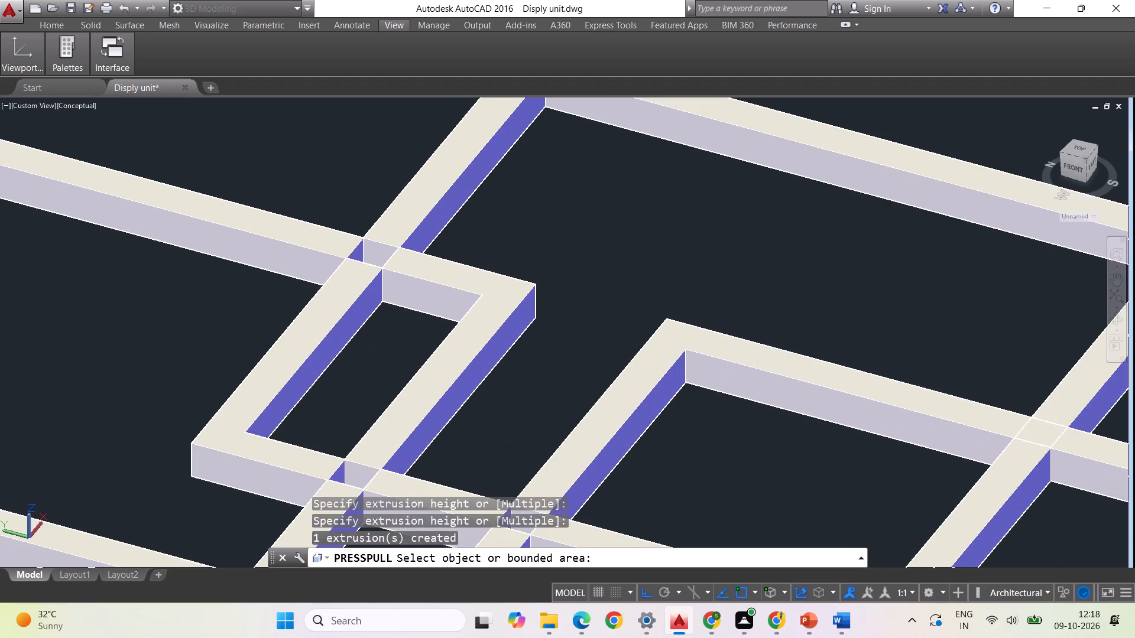
pyautogui.scroll(1, 367, 243)
pyautogui.press('space')
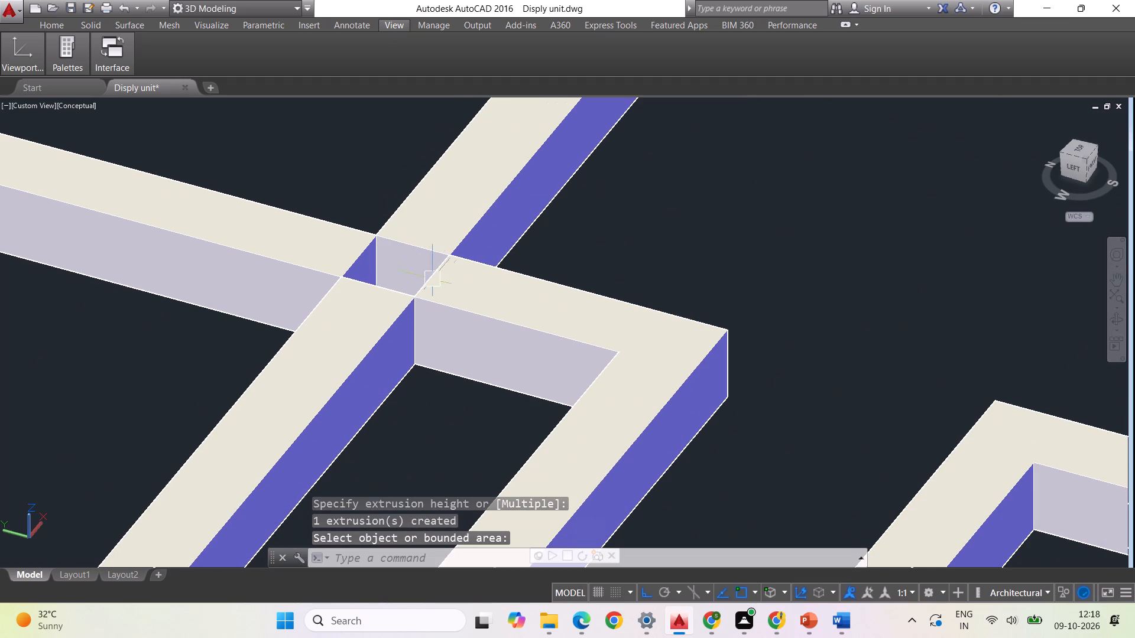
# Presspull the small square gap where the uppermost box's side crosses the middle box's top edge, level with the surrounding frames.
pyautogui.press('space')
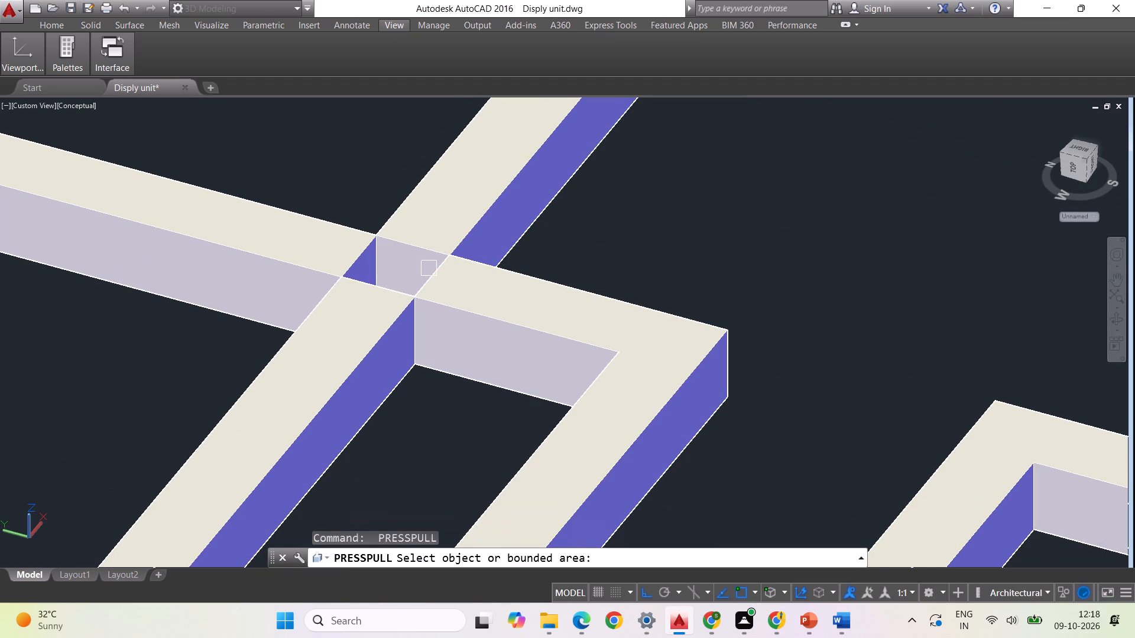
pyautogui.click(398, 274)
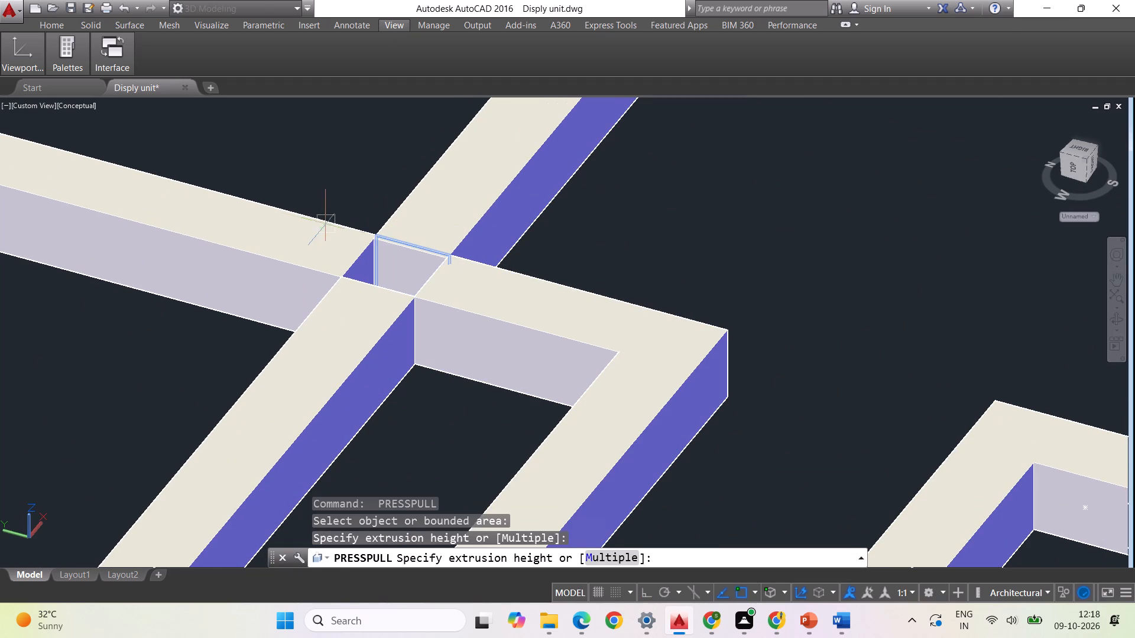
pyautogui.click(297, 253)
pyautogui.scroll(-2, 470, 249)
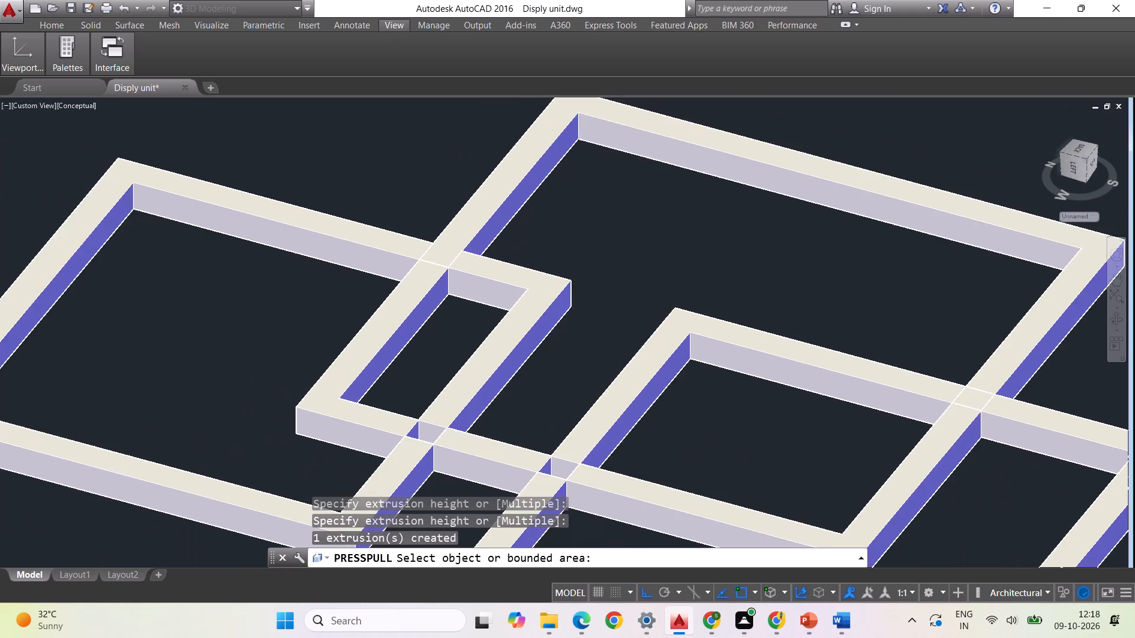
pyautogui.scroll(-1, 470, 249)
pyautogui.scroll(2, 521, 365)
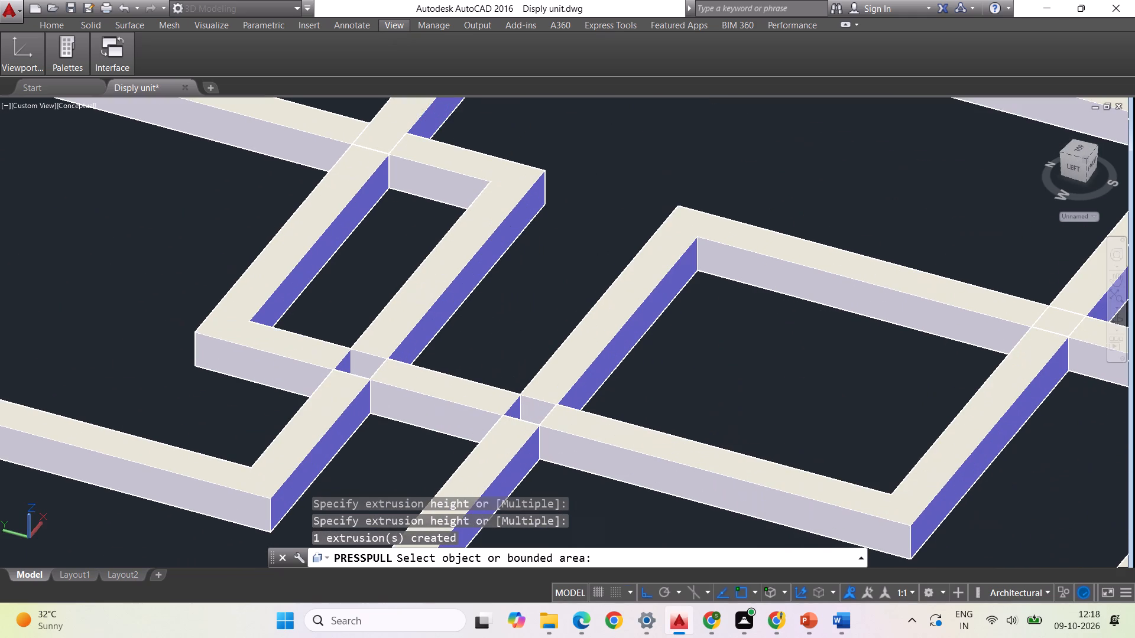
pyautogui.press('space')
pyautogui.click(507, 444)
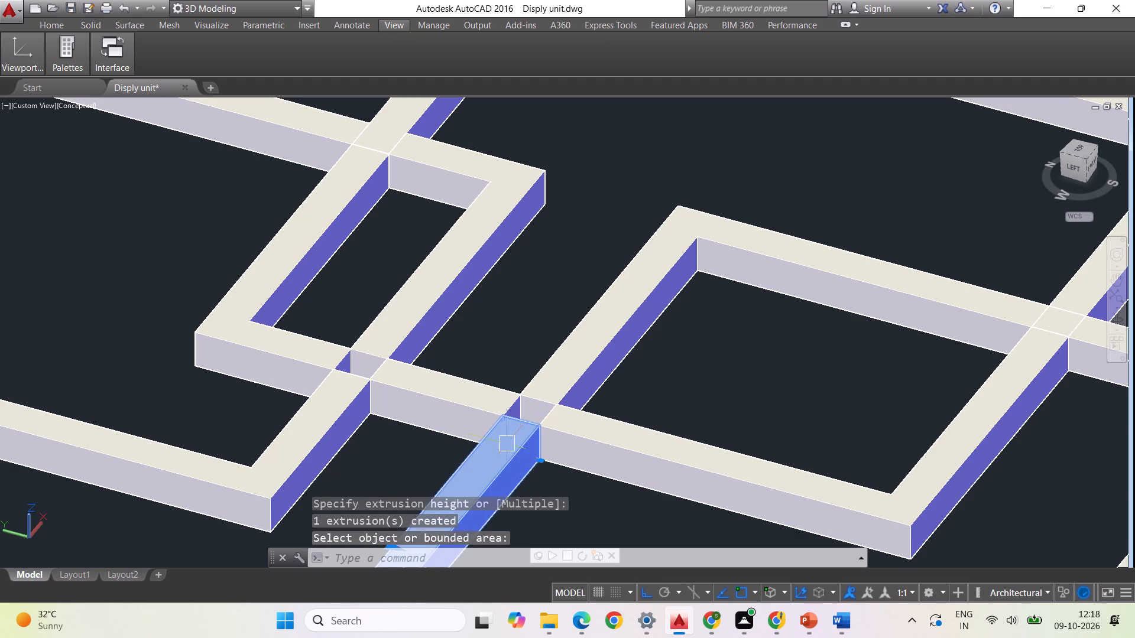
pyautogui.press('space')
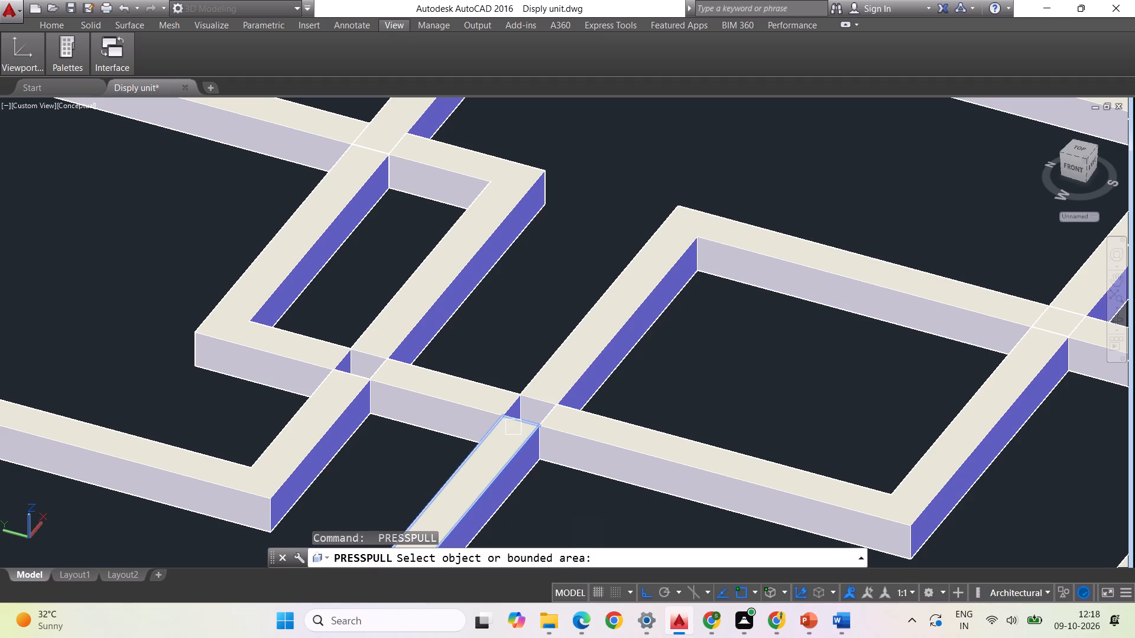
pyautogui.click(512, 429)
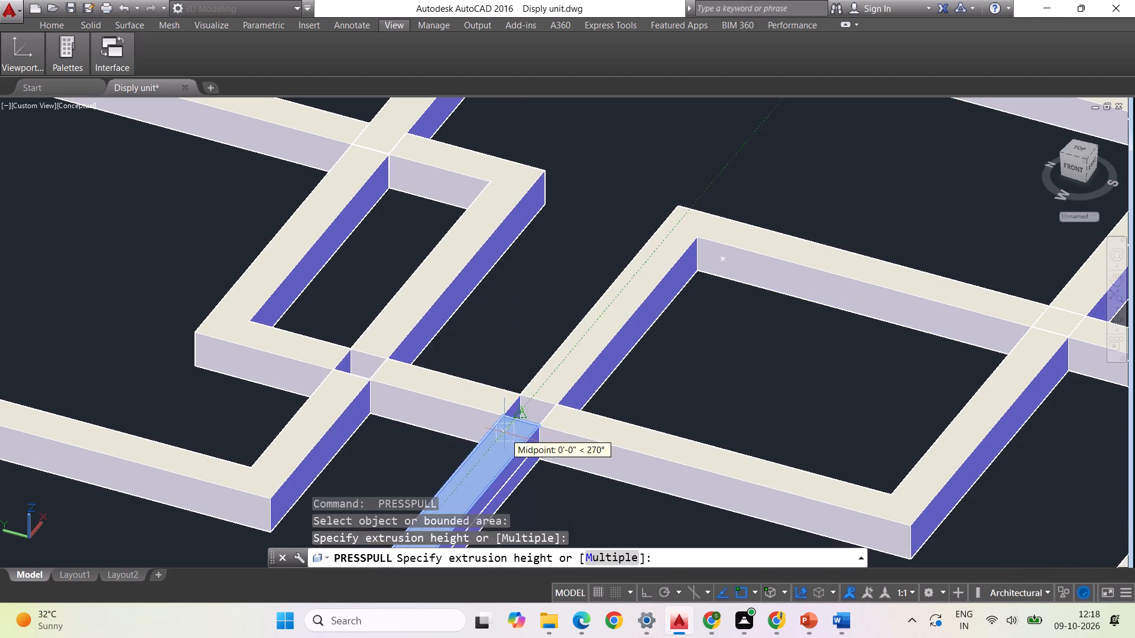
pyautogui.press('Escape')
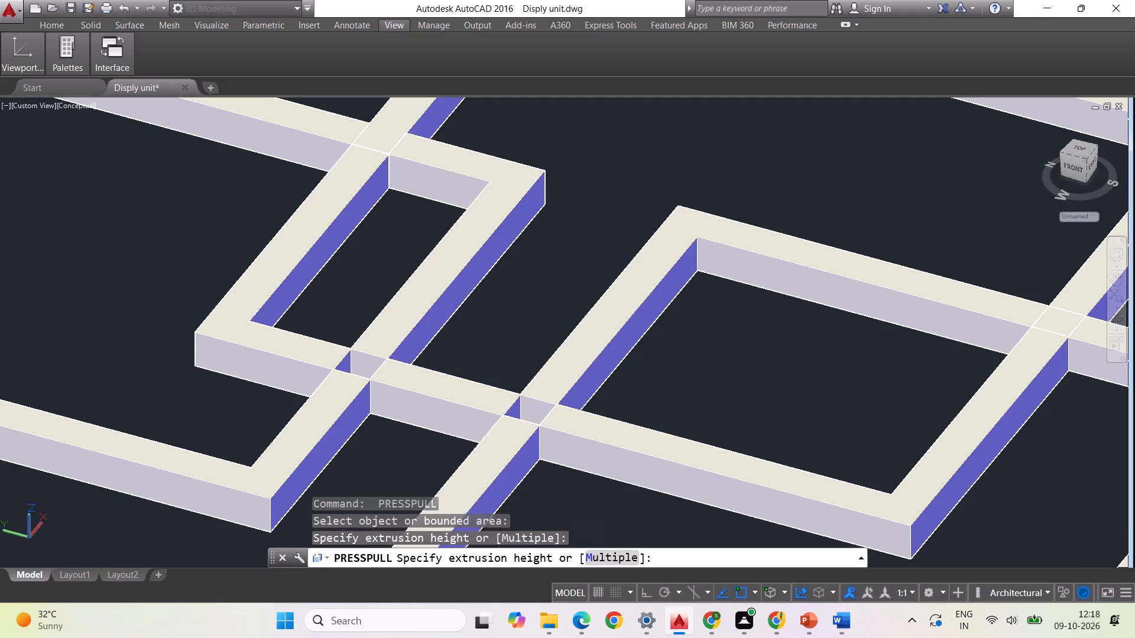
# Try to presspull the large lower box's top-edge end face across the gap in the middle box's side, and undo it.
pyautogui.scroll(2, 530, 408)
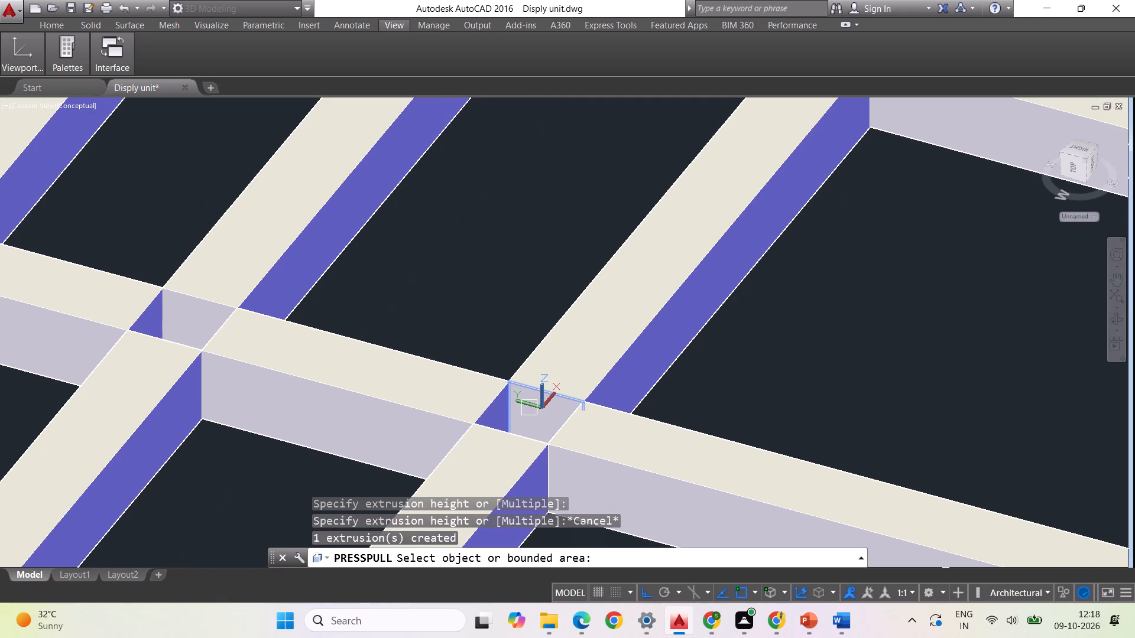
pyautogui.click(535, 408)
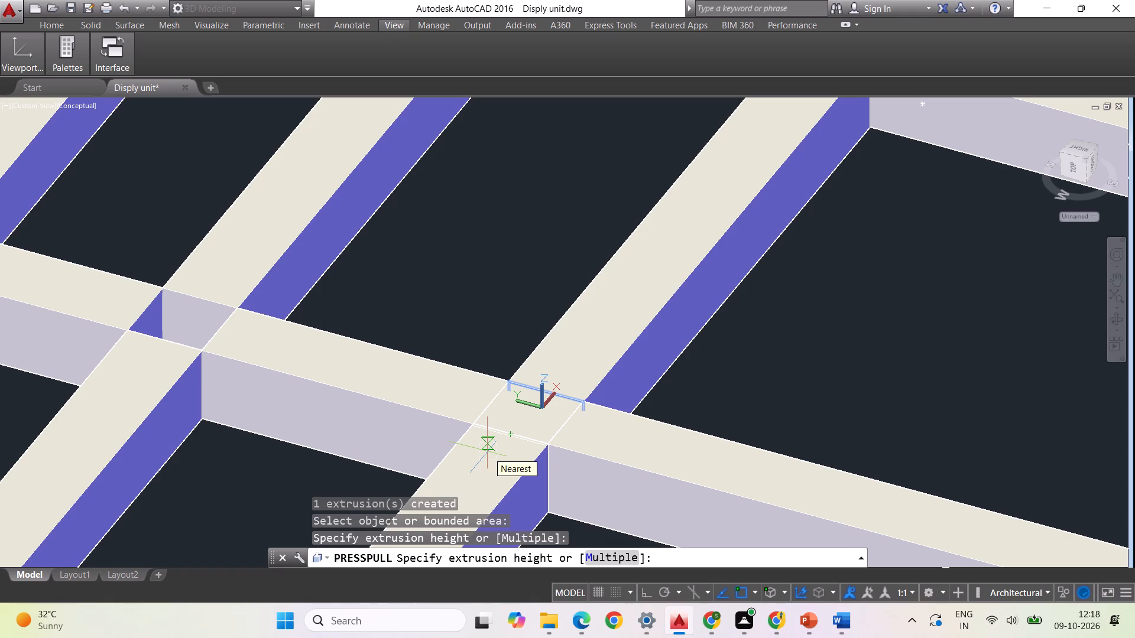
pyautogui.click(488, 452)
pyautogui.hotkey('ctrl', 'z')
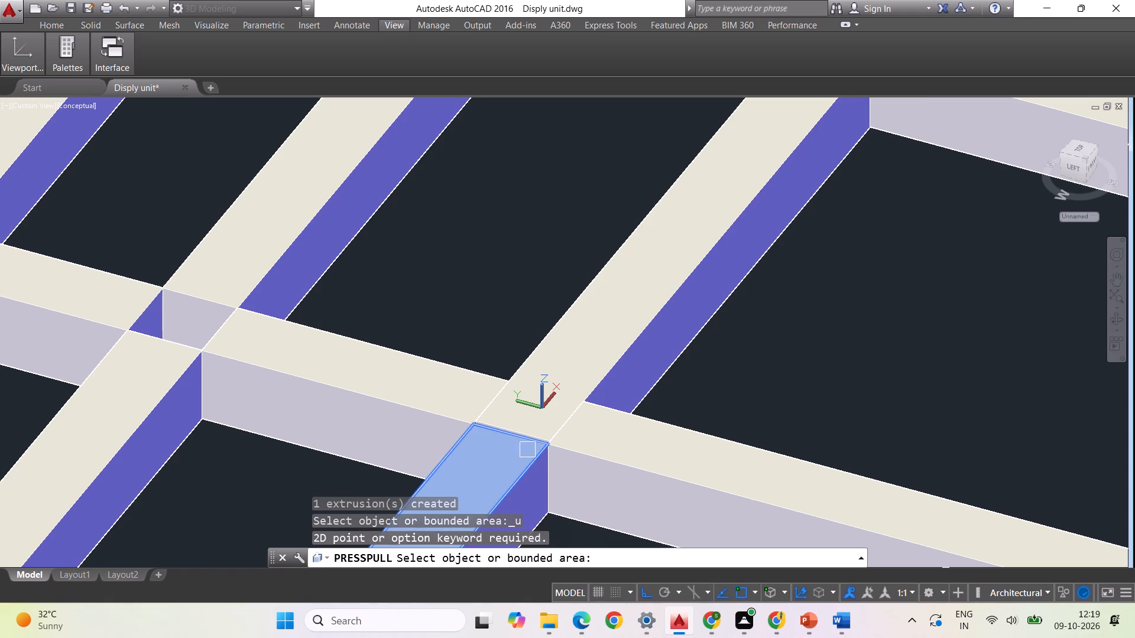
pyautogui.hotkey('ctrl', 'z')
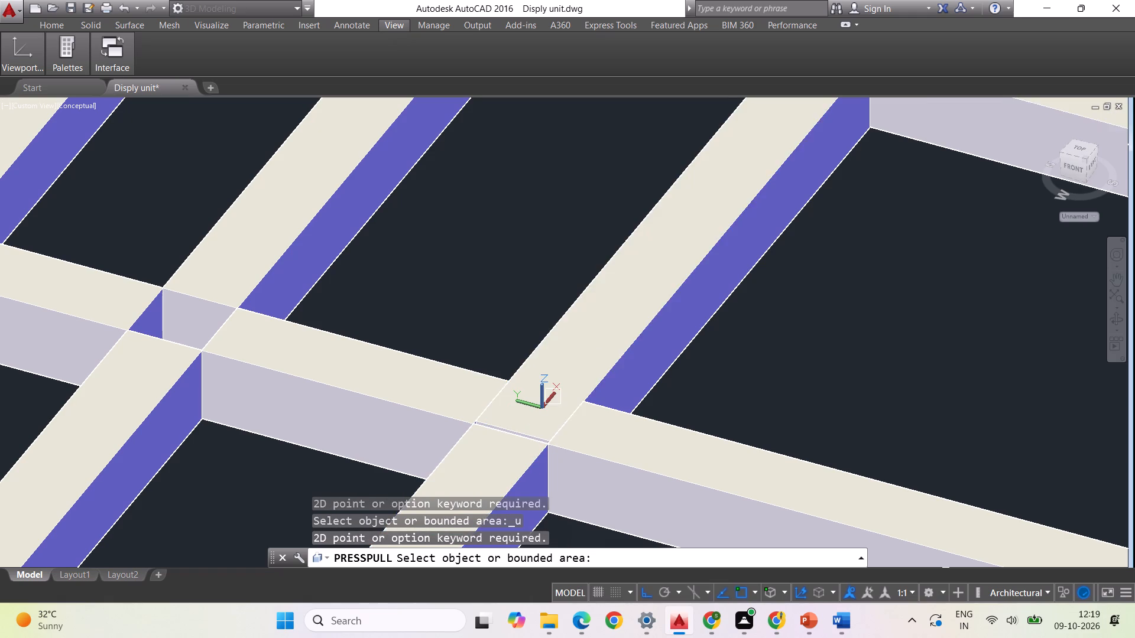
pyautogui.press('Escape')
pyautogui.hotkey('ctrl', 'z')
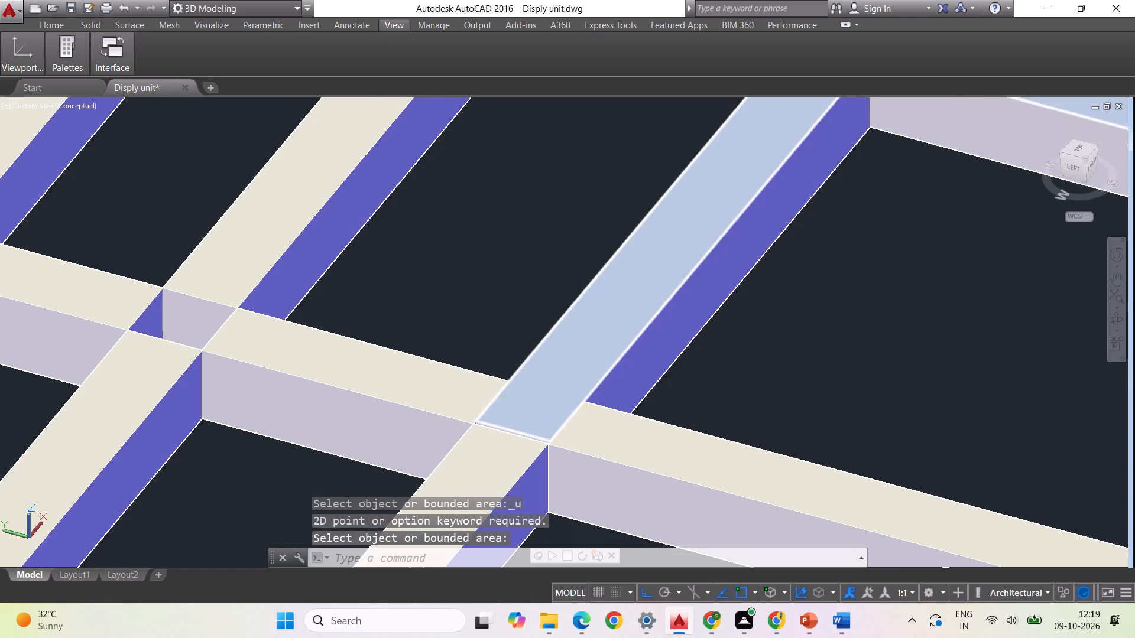
# Undo the earlier presspulls of the uppermost box's crossing gap and the large lower box's side strip.
pyautogui.scroll(2, 531, 408)
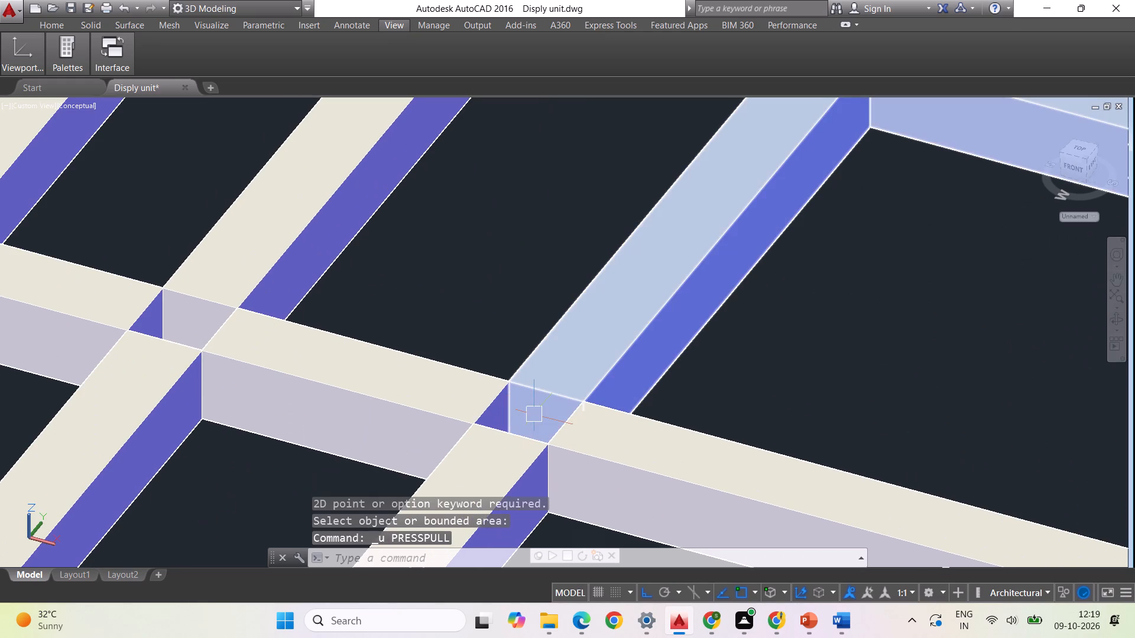
pyautogui.press('Escape')
pyautogui.press('space')
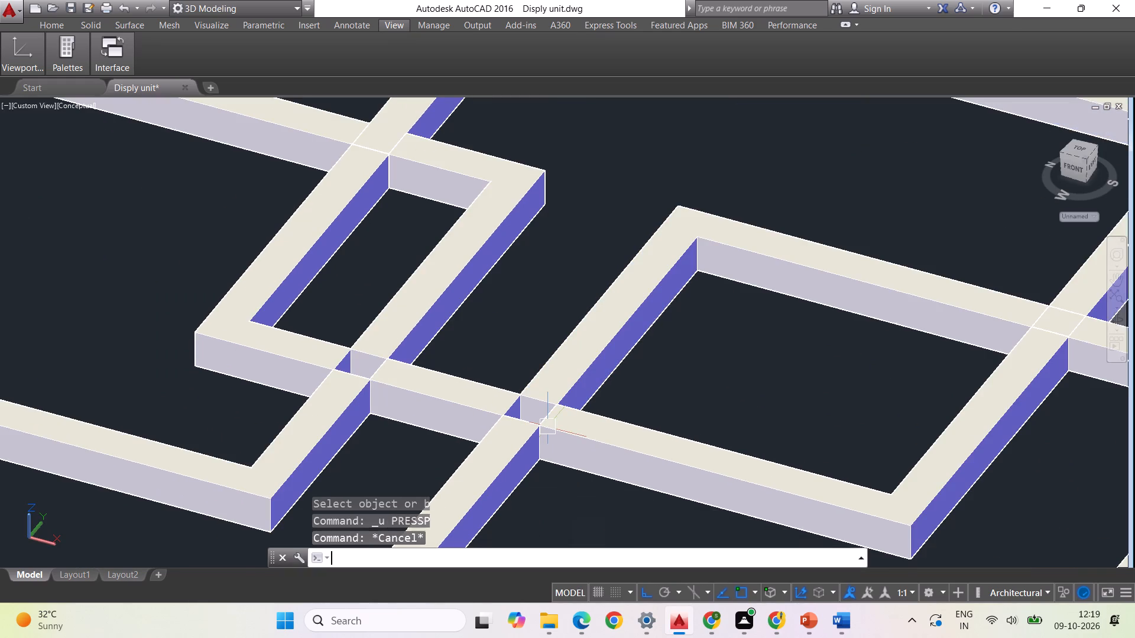
pyautogui.press('space')
pyautogui.press('space')
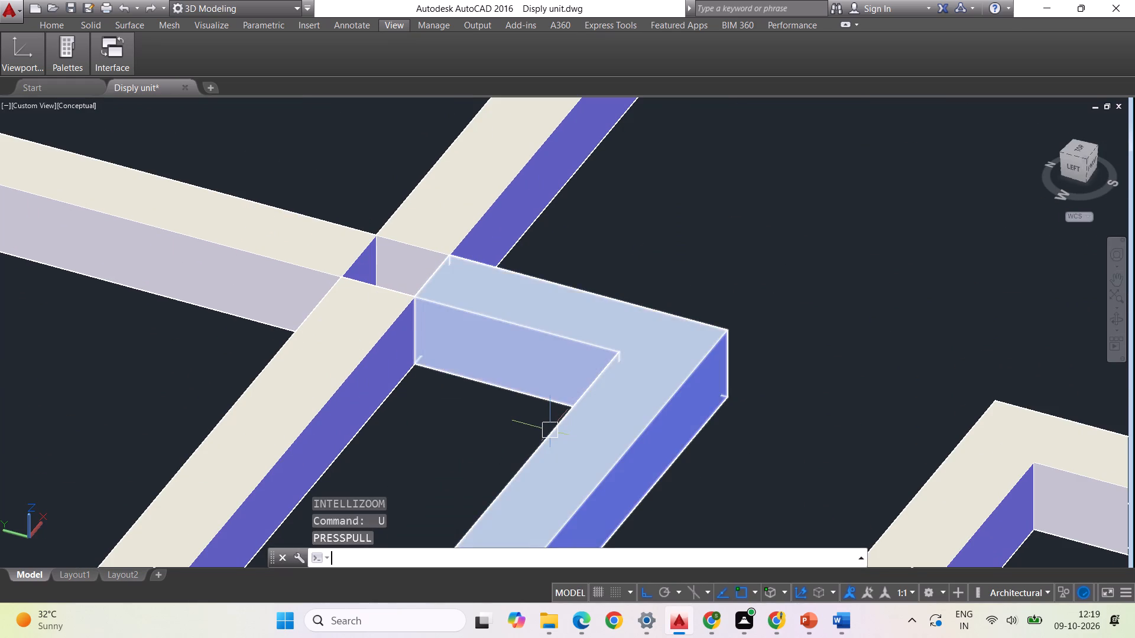
pyautogui.press('Escape')
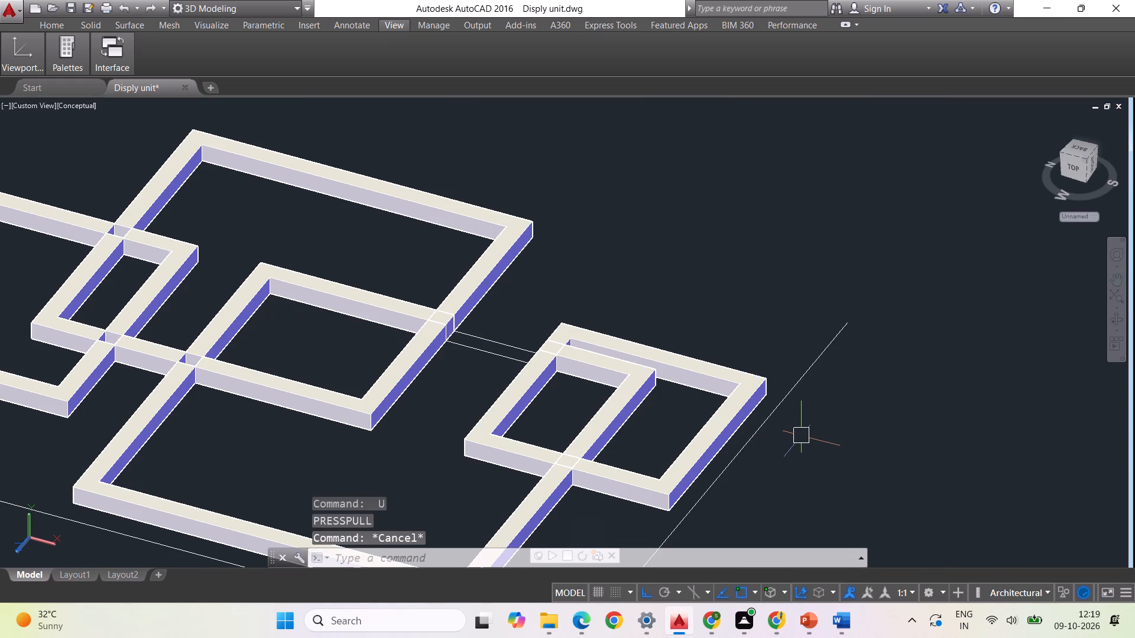
# Presspull the middle box's top-edge end face across the gap at the uppermost box's side to meet the opposite frame.
pyautogui.write('pres')
pyautogui.press('Return')
pyautogui.press('Return')
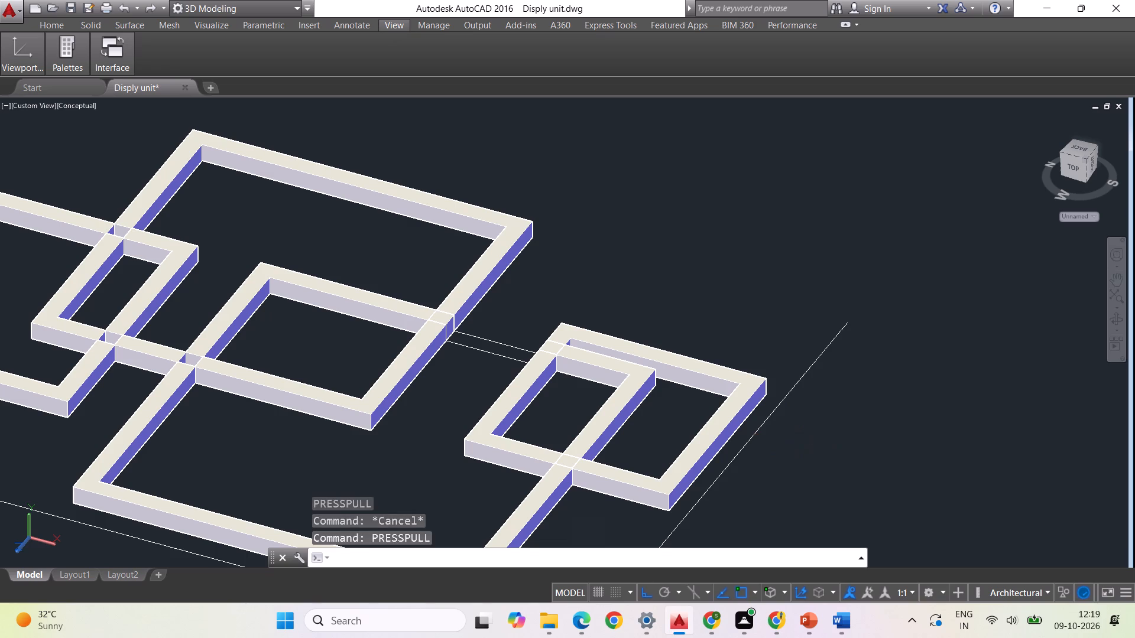
pyautogui.scroll(-1, 1047, 306)
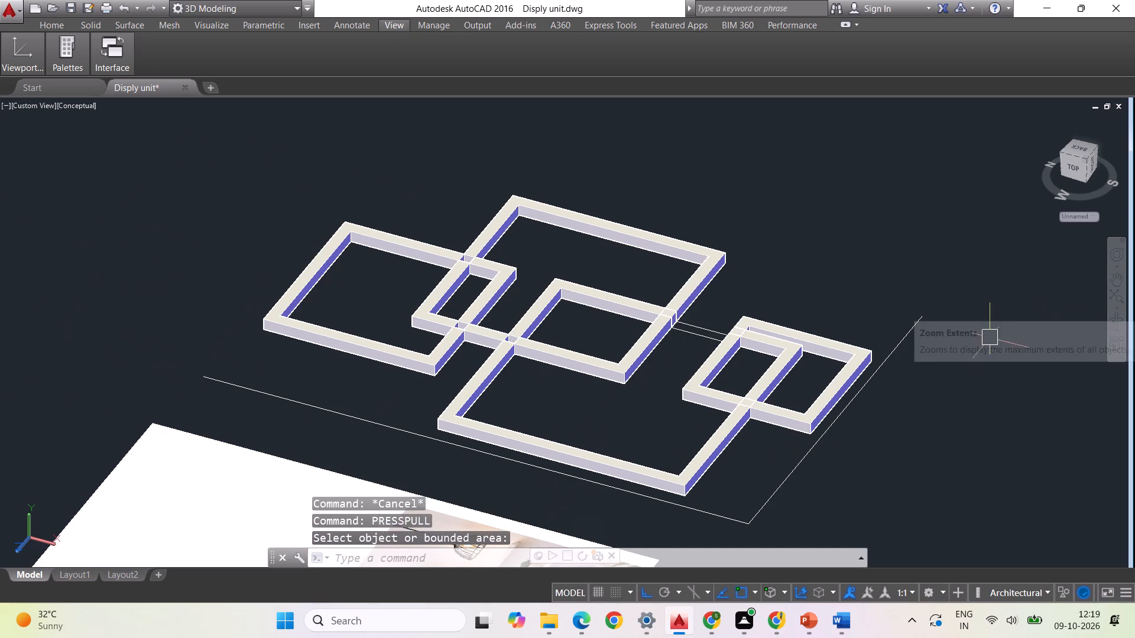
pyautogui.press('Escape')
pyautogui.press('Escape')
pyautogui.write('press')
pyautogui.press('Return')
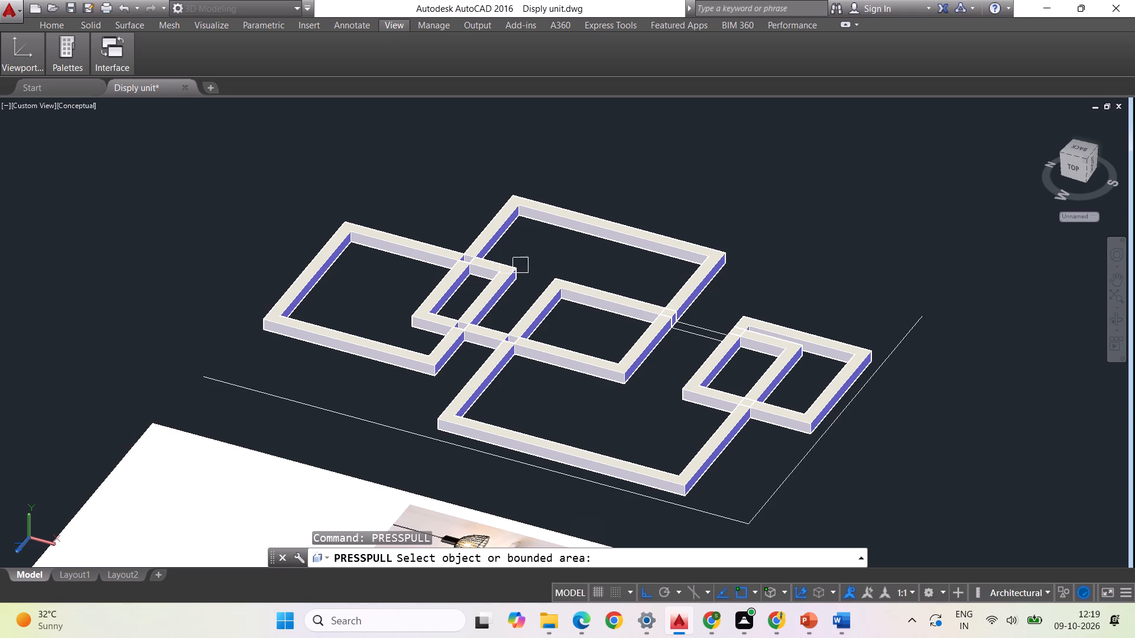
pyautogui.scroll(6, 469, 268)
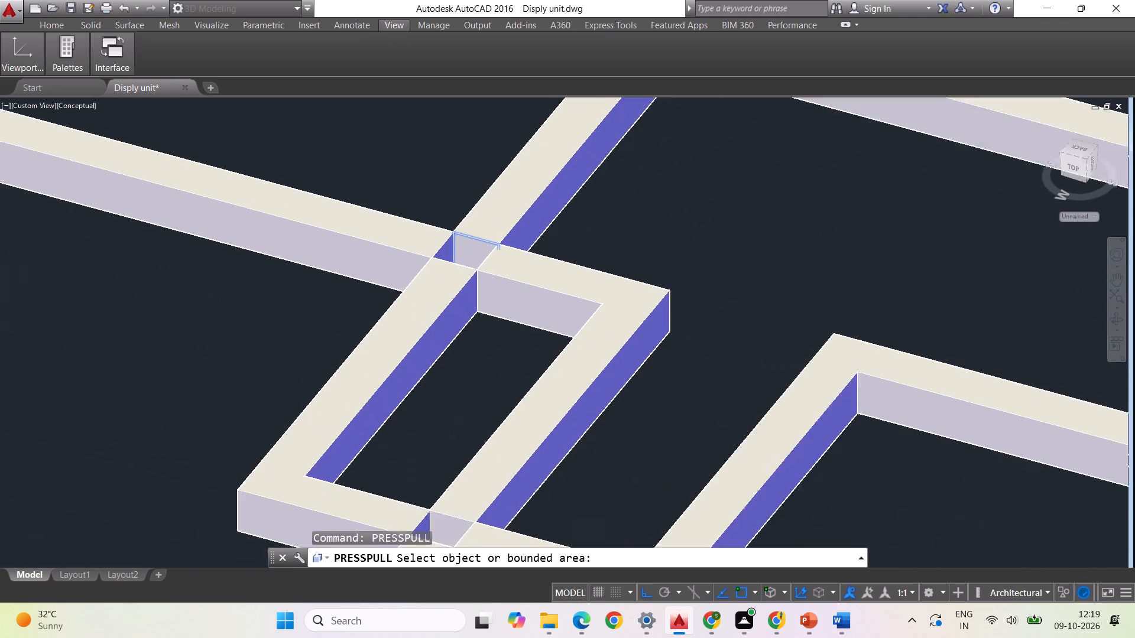
pyautogui.scroll(1, 456, 241)
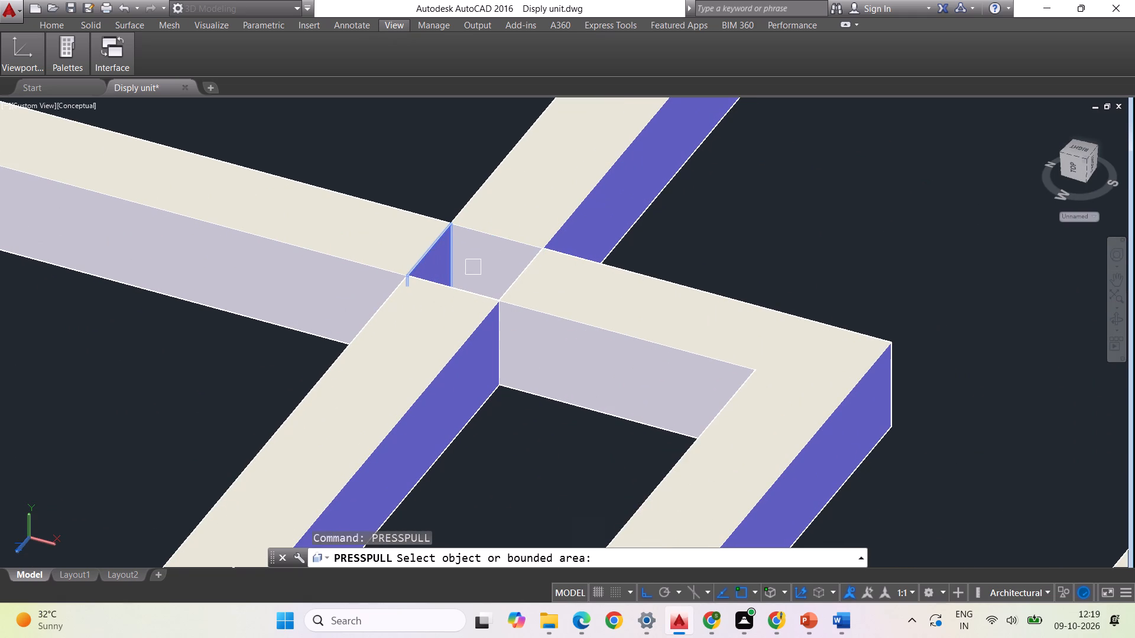
pyautogui.scroll(2, 474, 269)
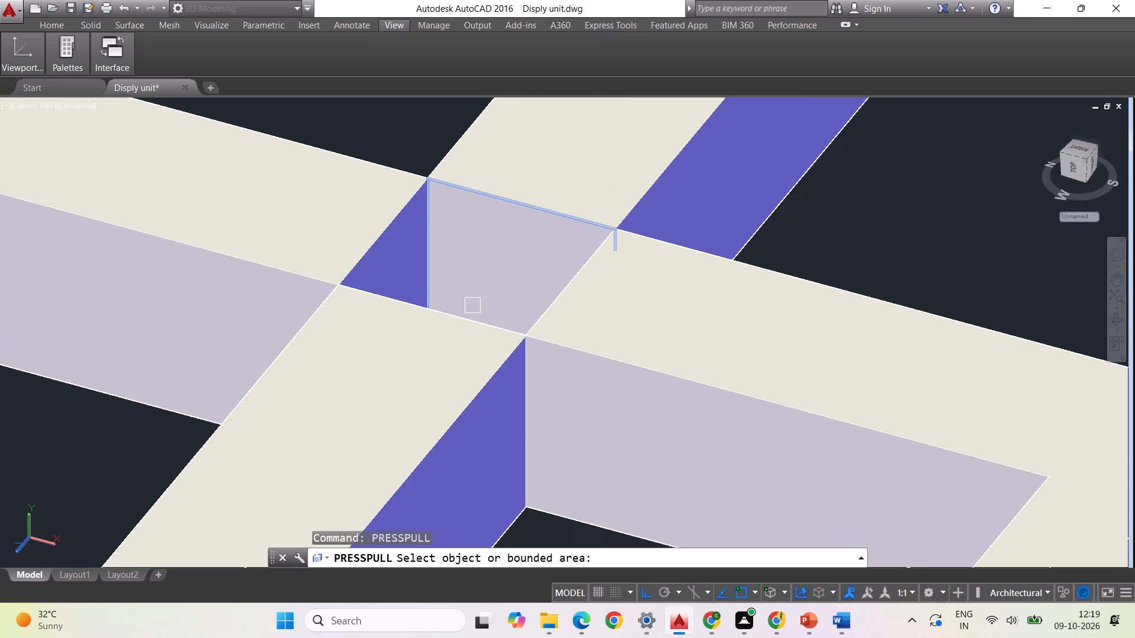
pyautogui.click(476, 289)
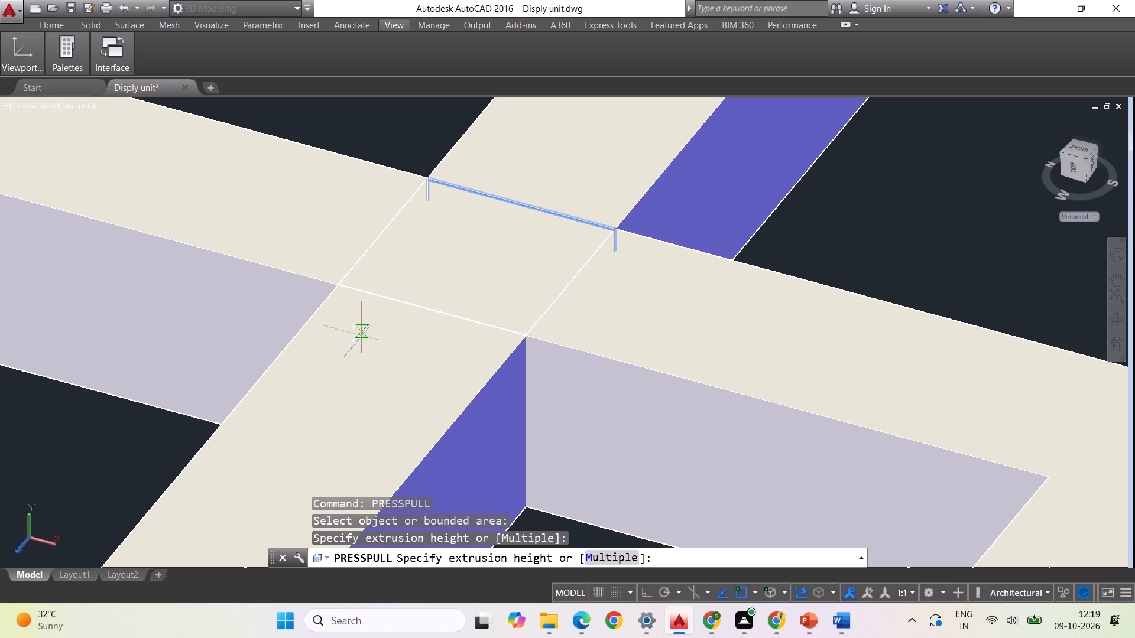
pyautogui.click(362, 336)
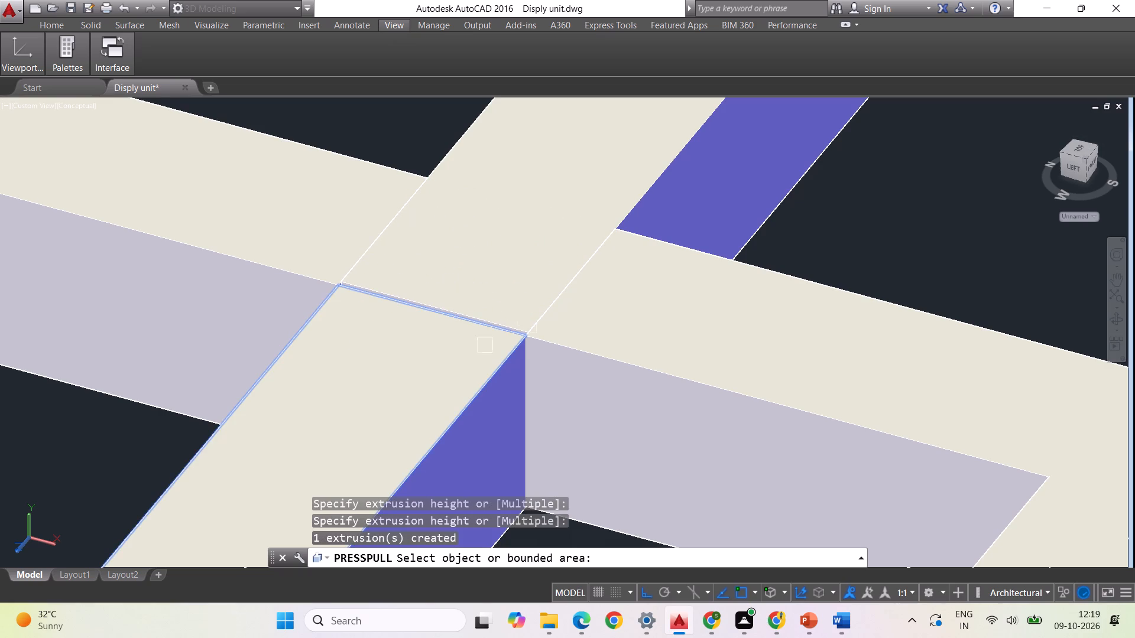
pyautogui.scroll(-2, 432, 302)
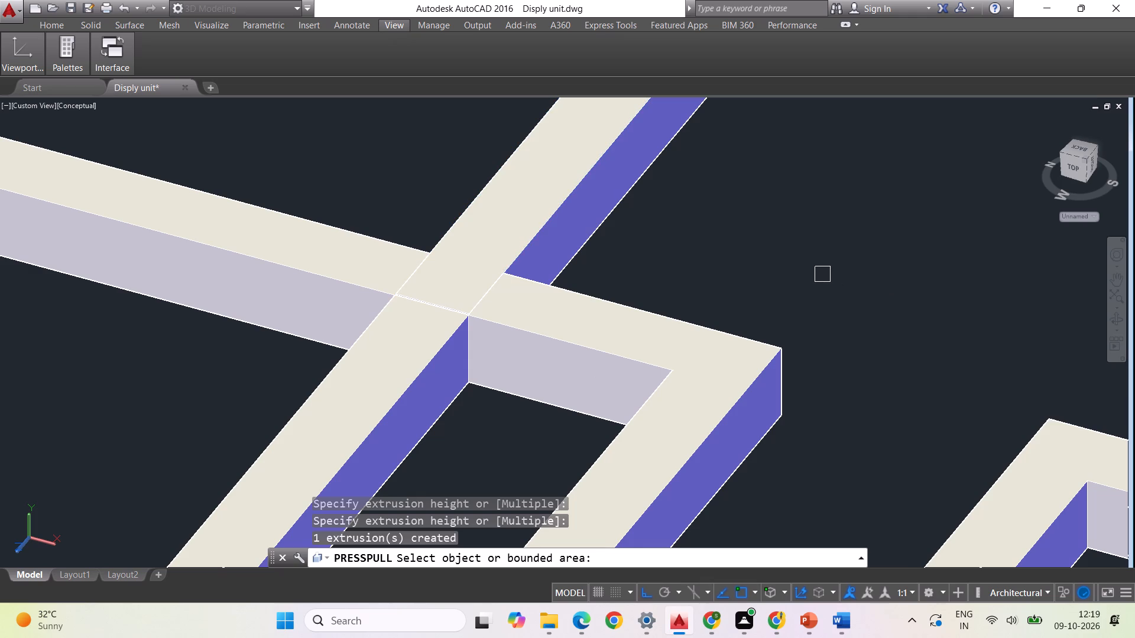
pyautogui.scroll(-1, 527, 363)
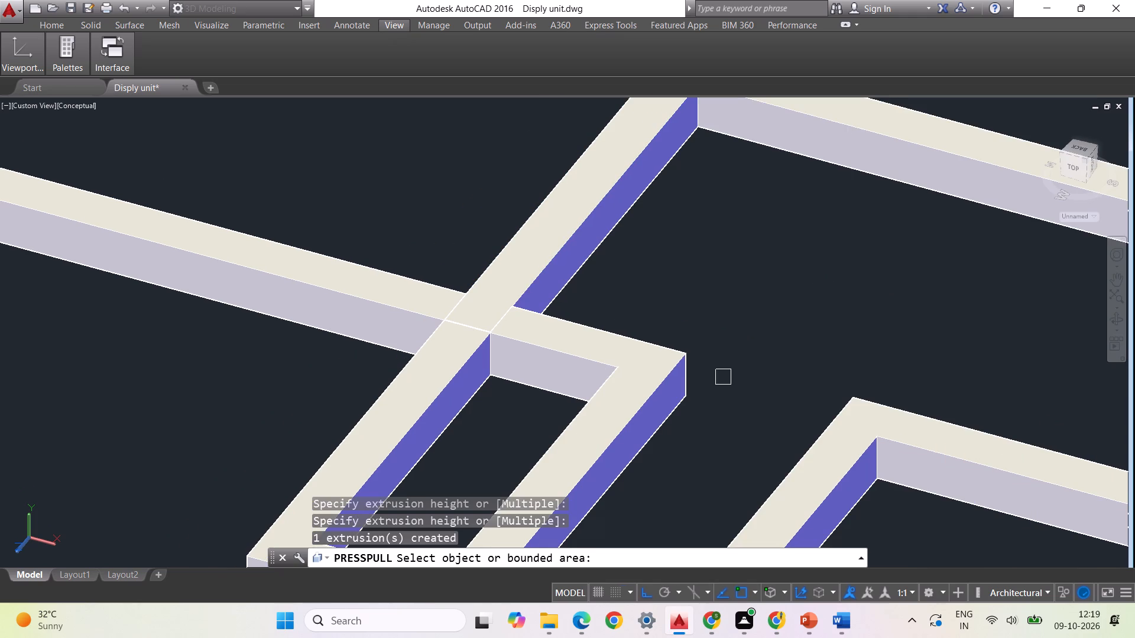
pyautogui.press('space')
# Presspull the uppermost box's bottom-edge end face across the small gap in the middle box's side to meet the opposite frame.
pyautogui.press('space')
pyautogui.scroll(-2, 587, 351)
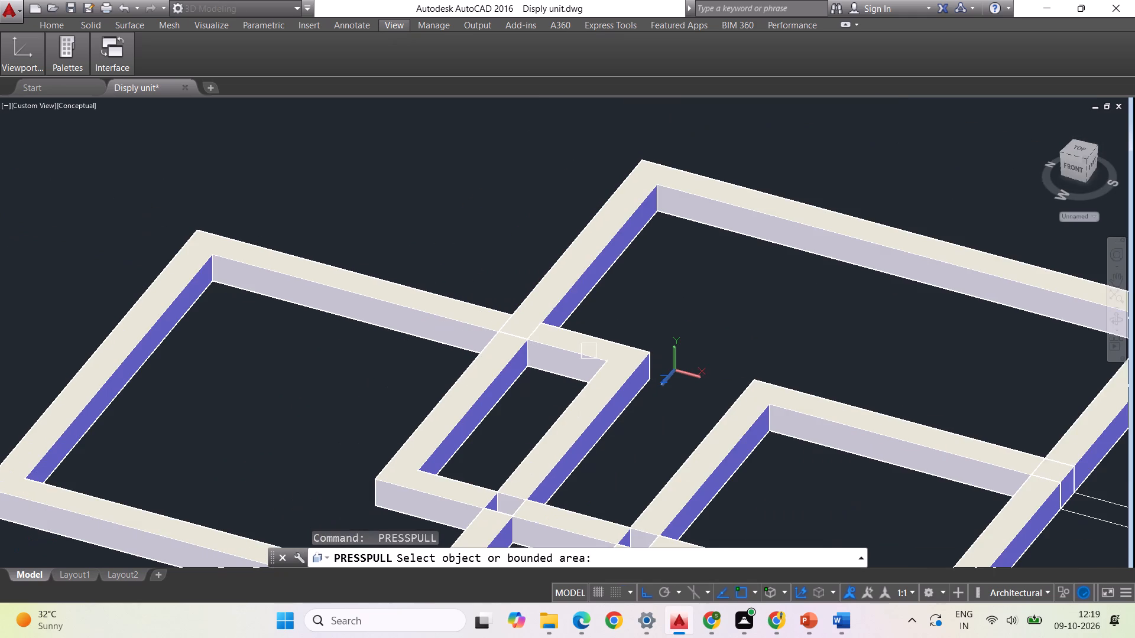
pyautogui.scroll(-1, 515, 340)
pyautogui.scroll(3, 494, 414)
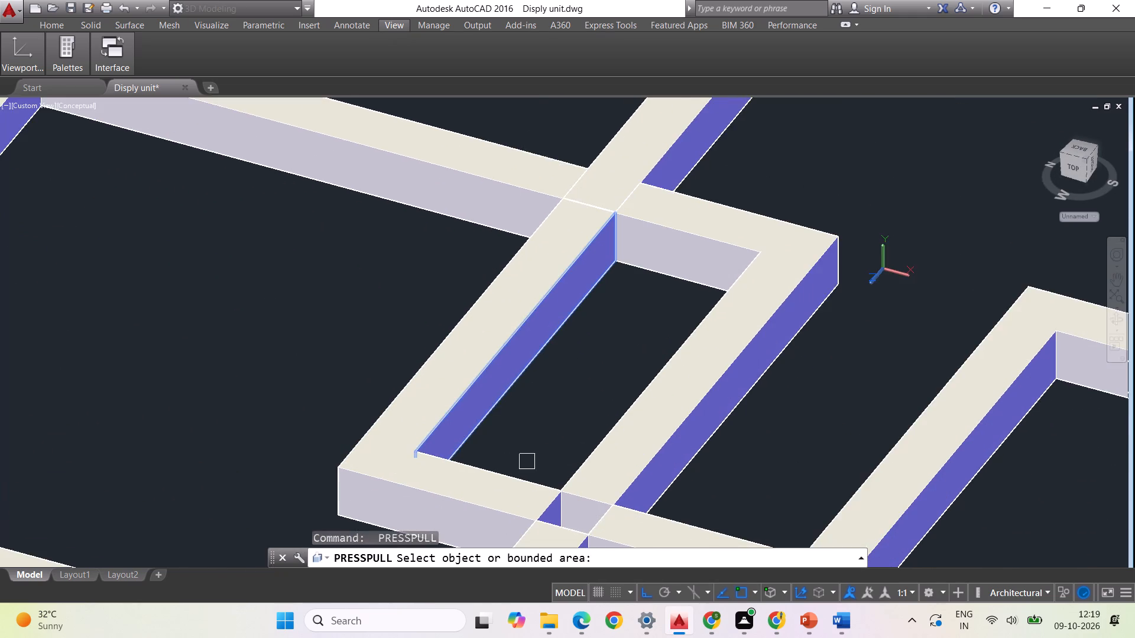
pyautogui.scroll(1, 528, 465)
pyautogui.scroll(-1, 511, 439)
pyautogui.scroll(2, 573, 473)
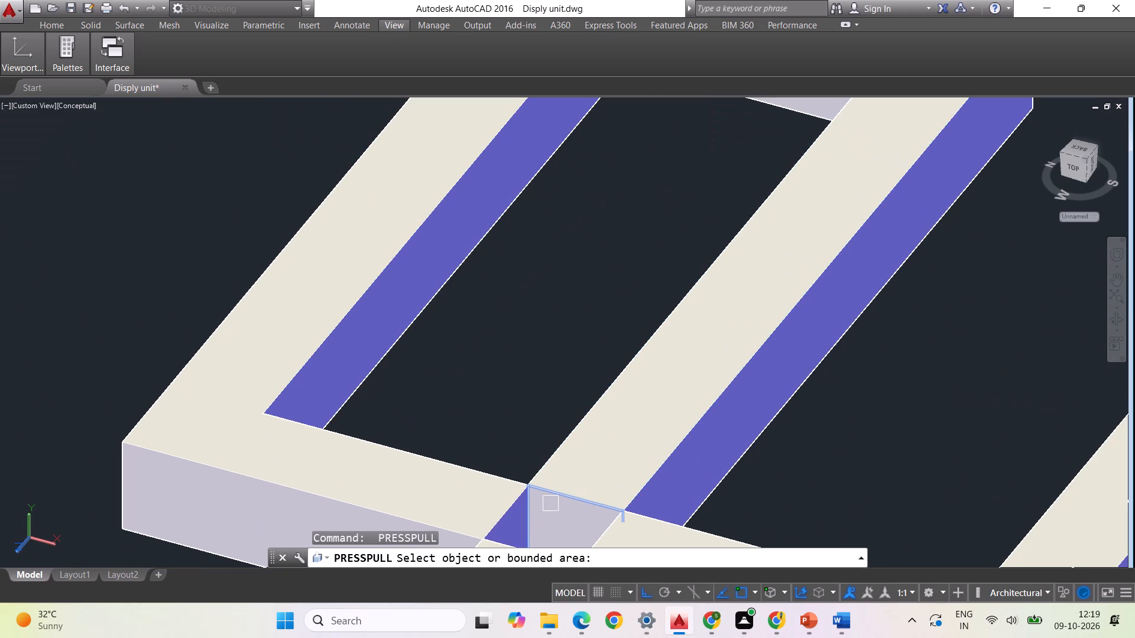
pyautogui.click(559, 500)
pyautogui.scroll(-2, 542, 484)
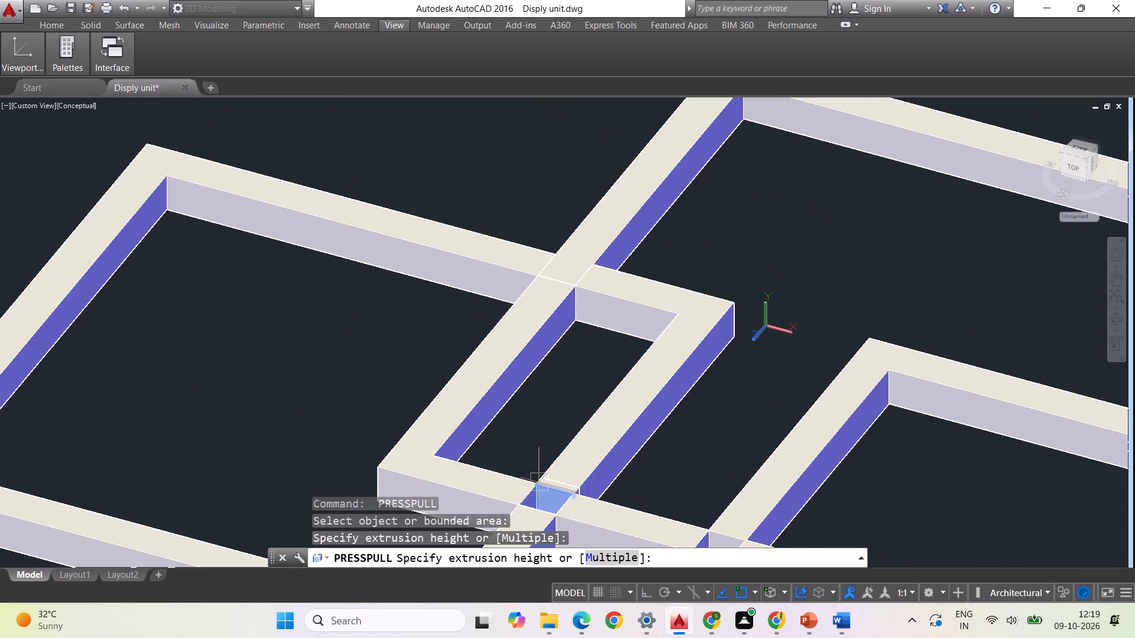
pyautogui.scroll(2, 517, 502)
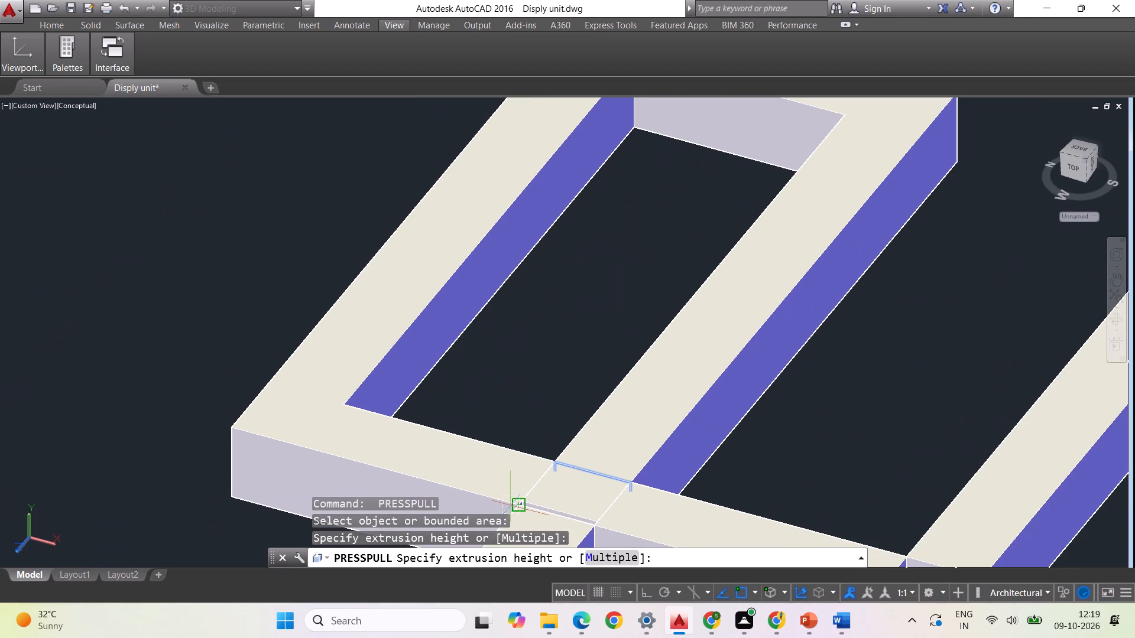
pyautogui.scroll(3, 506, 509)
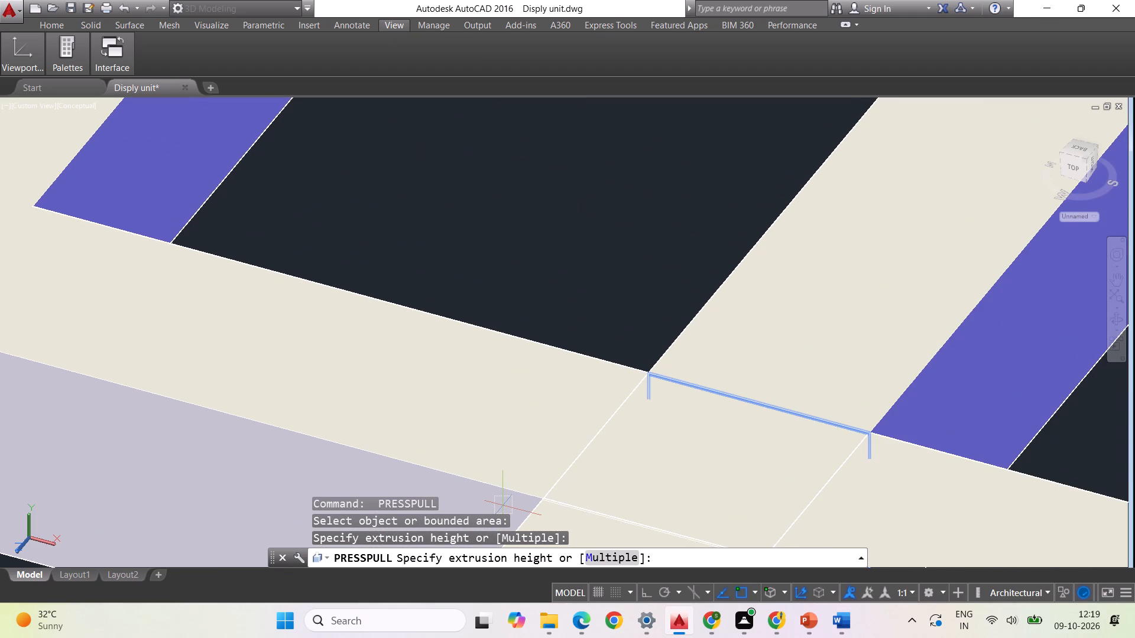
pyautogui.click(504, 505)
pyautogui.scroll(-1, 424, 414)
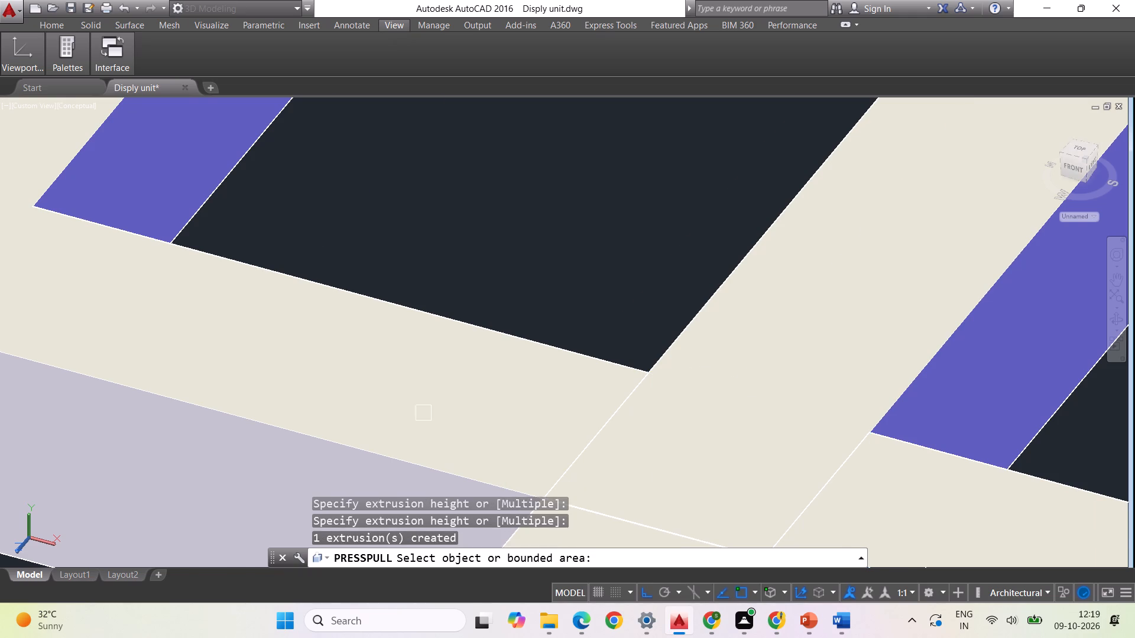
pyautogui.scroll(-2, 424, 414)
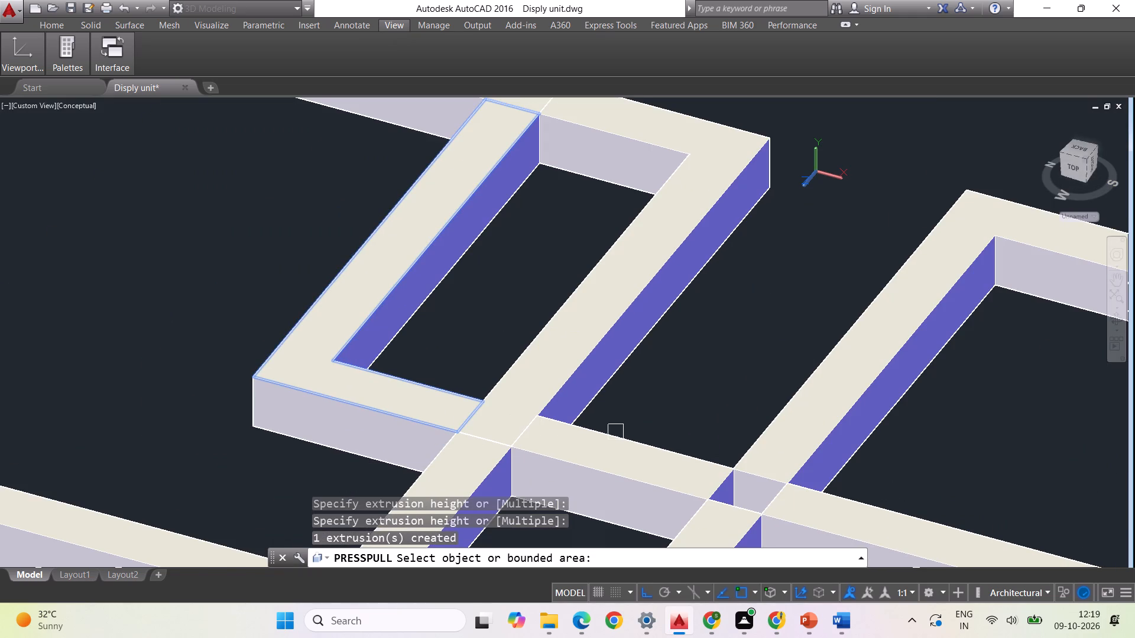
pyautogui.scroll(-1, 384, 445)
pyautogui.scroll(-1, 511, 425)
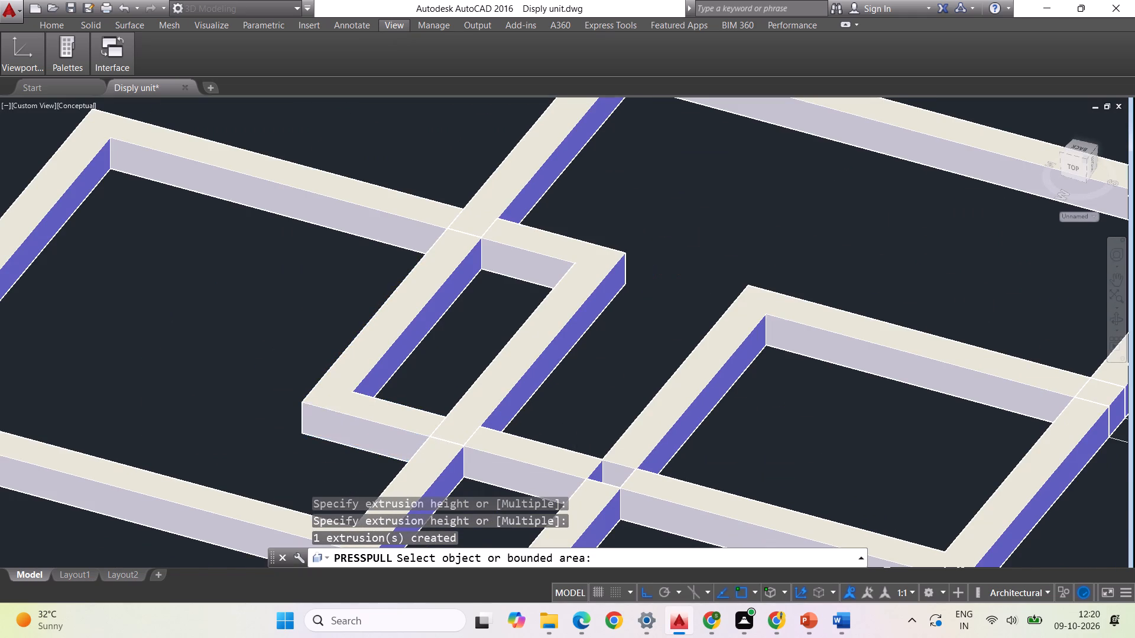
pyautogui.scroll(2, 560, 442)
pyautogui.press('space')
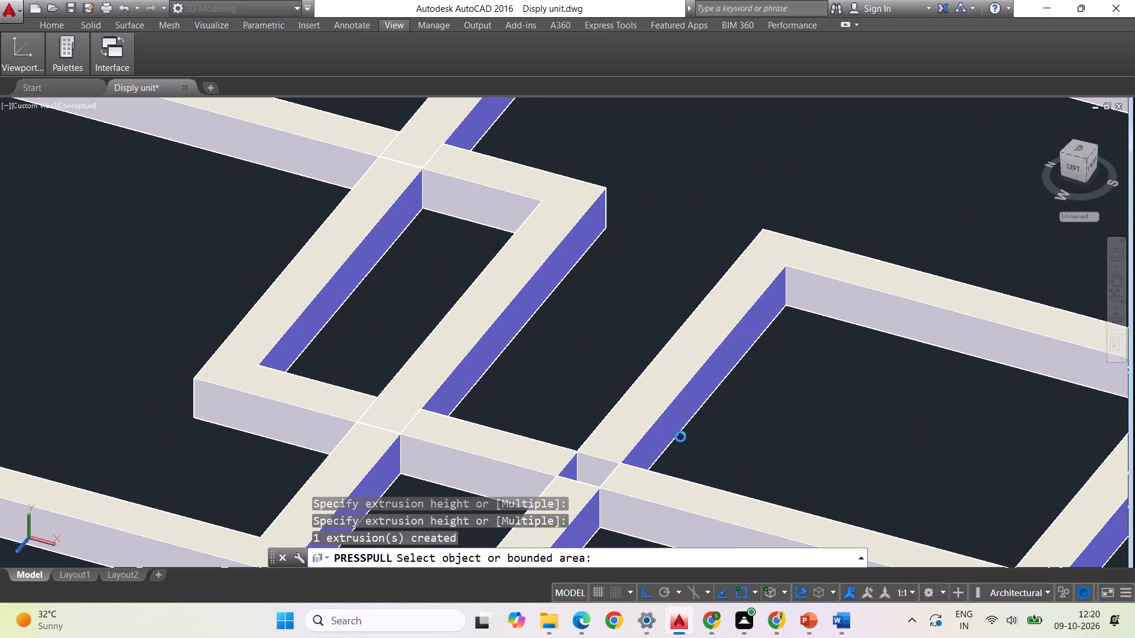
# Presspull the small gap where the large lower box's top edge crosses the middle box's side.
pyautogui.press('space')
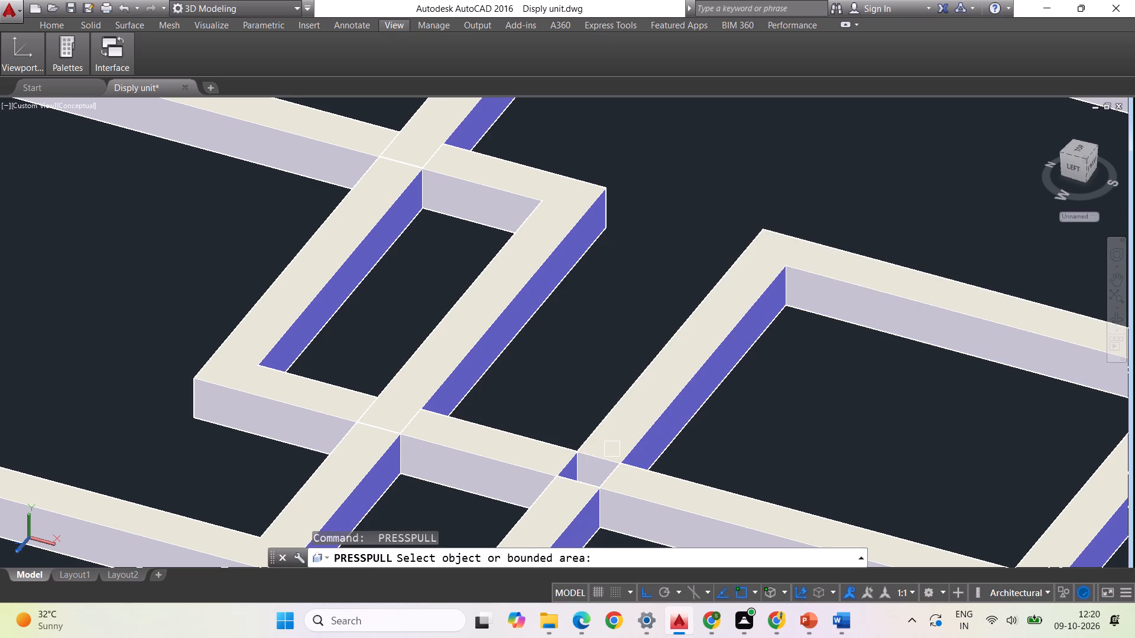
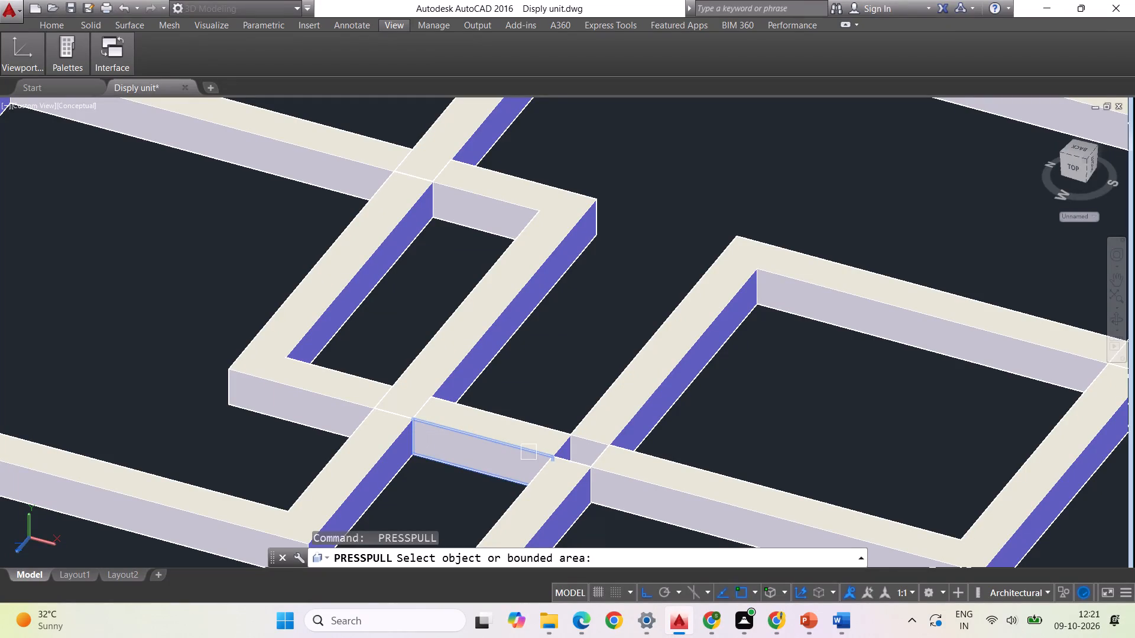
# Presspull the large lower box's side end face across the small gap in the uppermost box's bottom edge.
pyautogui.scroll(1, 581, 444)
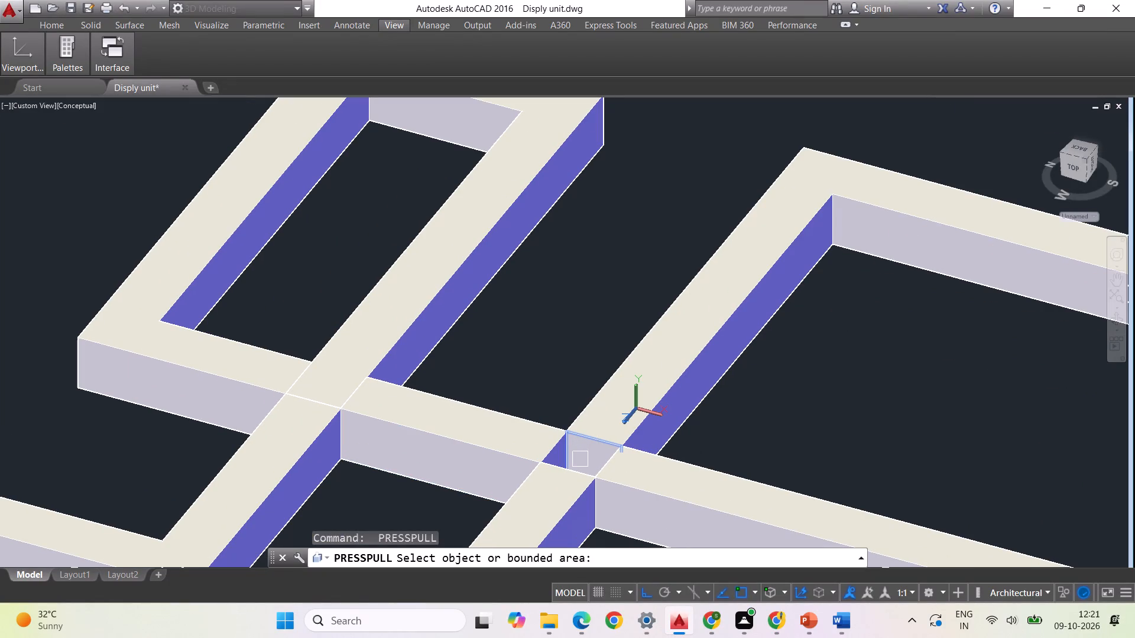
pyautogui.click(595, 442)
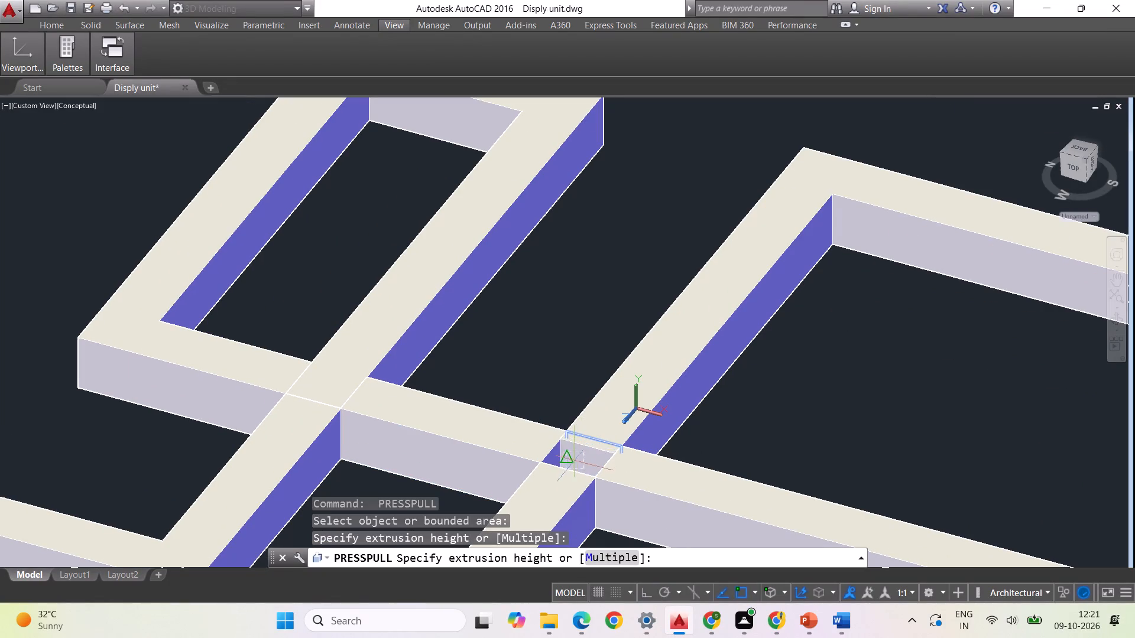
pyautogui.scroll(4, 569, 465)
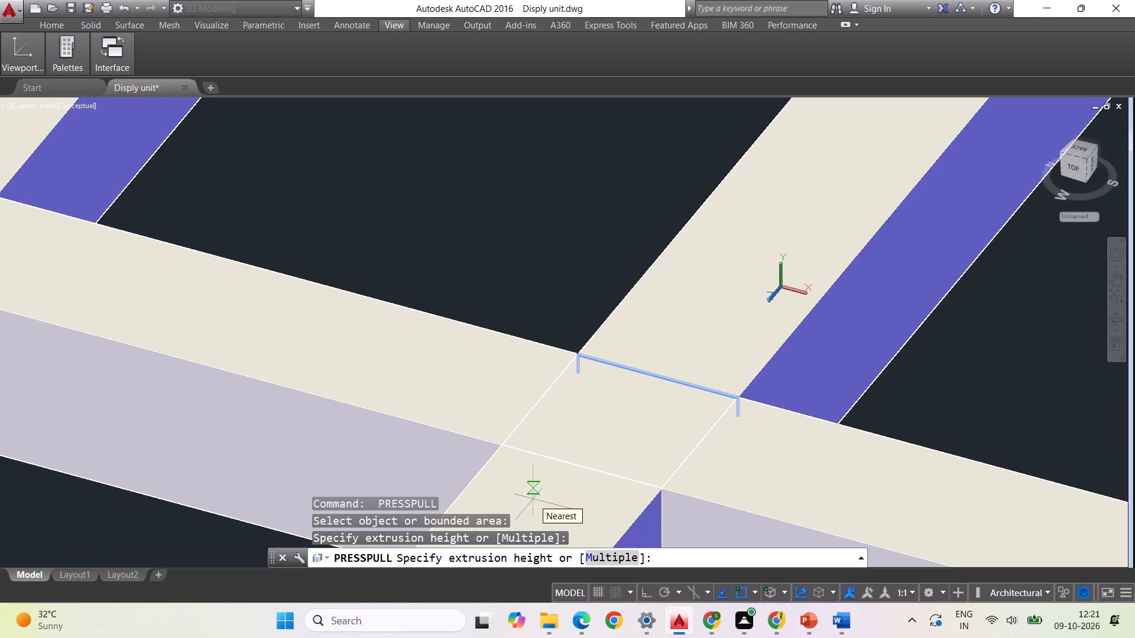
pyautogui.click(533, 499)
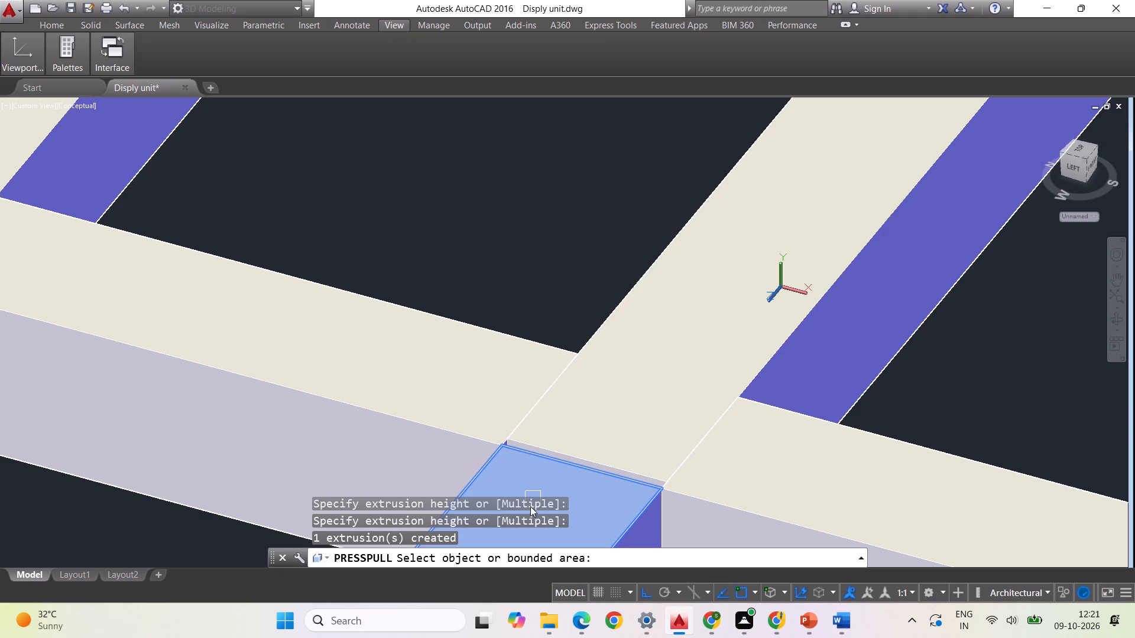
# Undo the last presspull runs, including the gap fills in the uppermost box's bottom edge and the strip beside the small box.
pyautogui.hotkey('ctrl', 'z')
pyautogui.hotkey('ctrl', 'z')
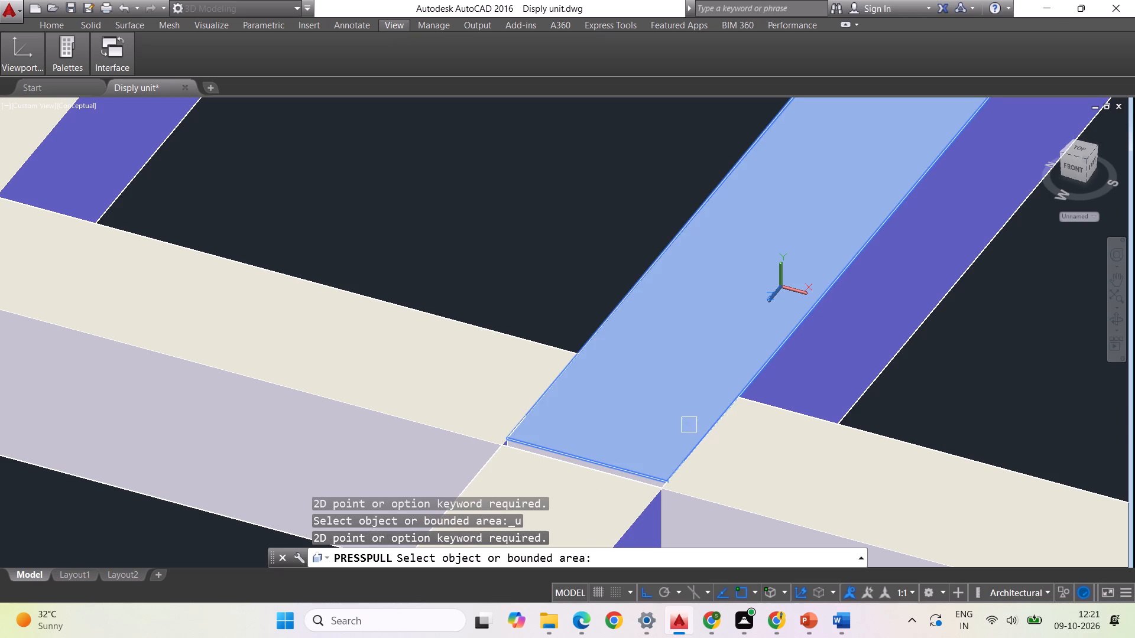
pyautogui.press('Escape')
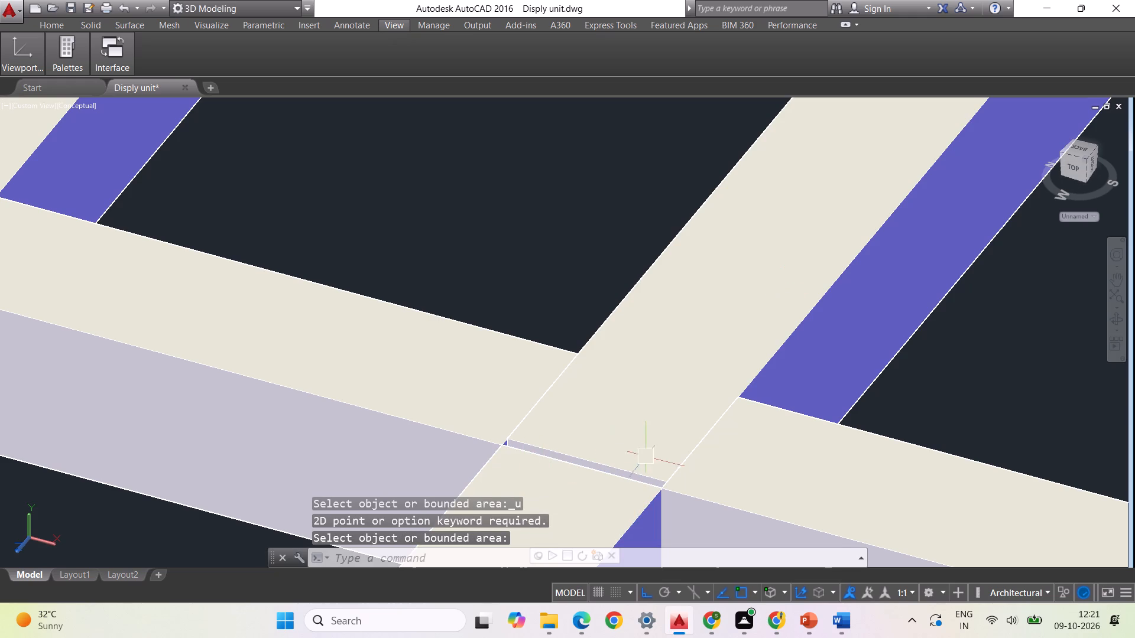
pyautogui.hotkey('ctrl', 'z')
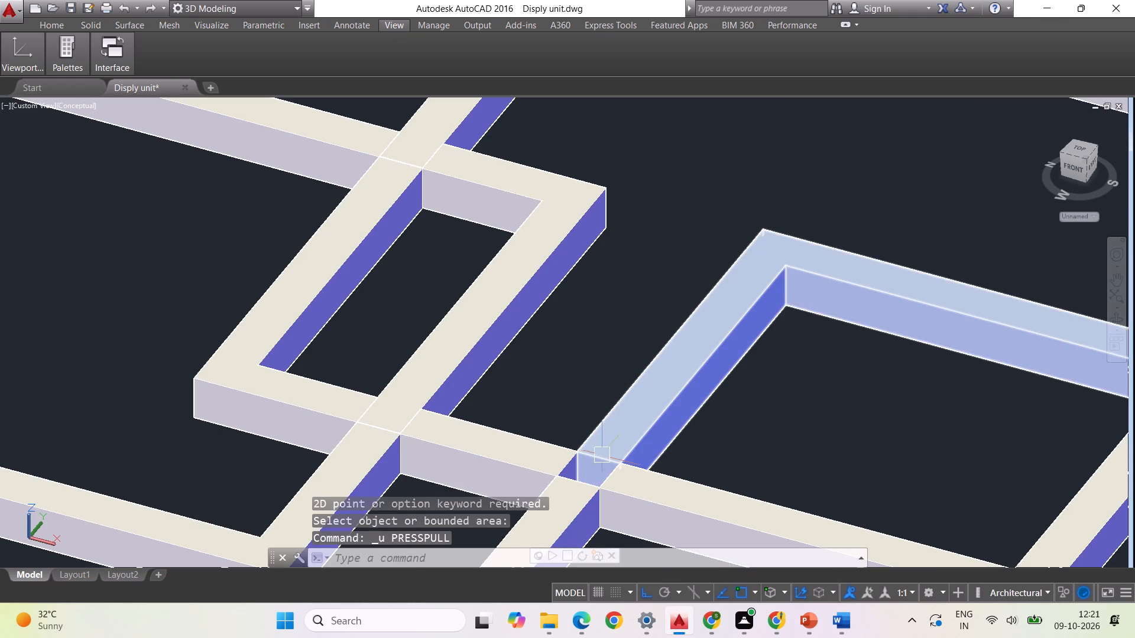
pyautogui.press('space')
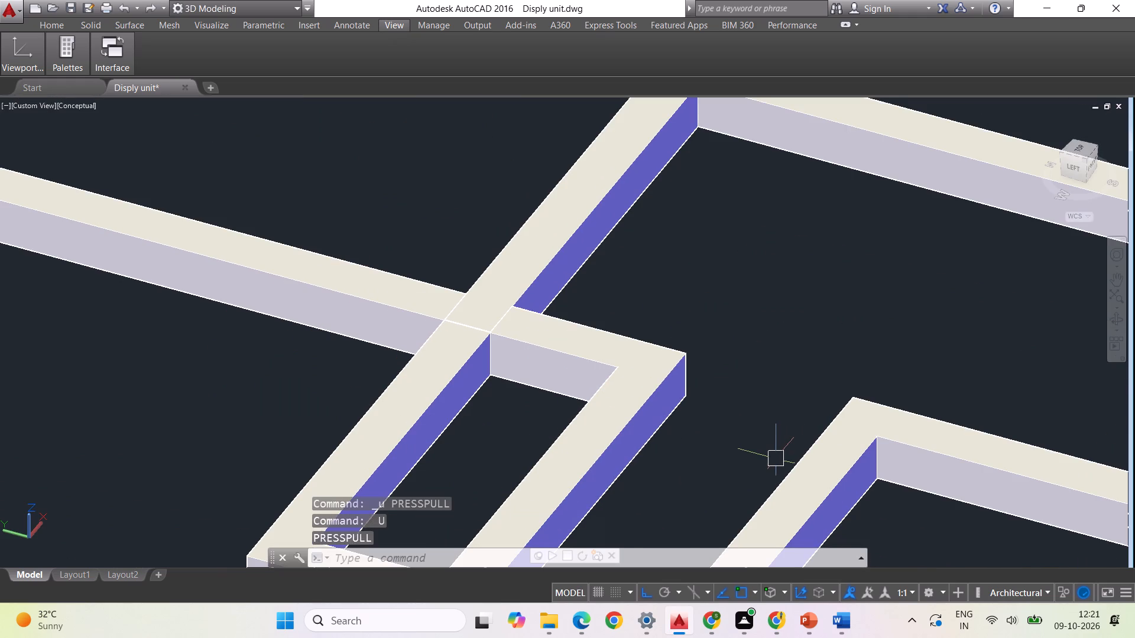
pyautogui.press('Escape')
# Presspull the open strip between the uppermost box's side and the small box's side up to the frame height.
pyautogui.scroll(-2, 494, 349)
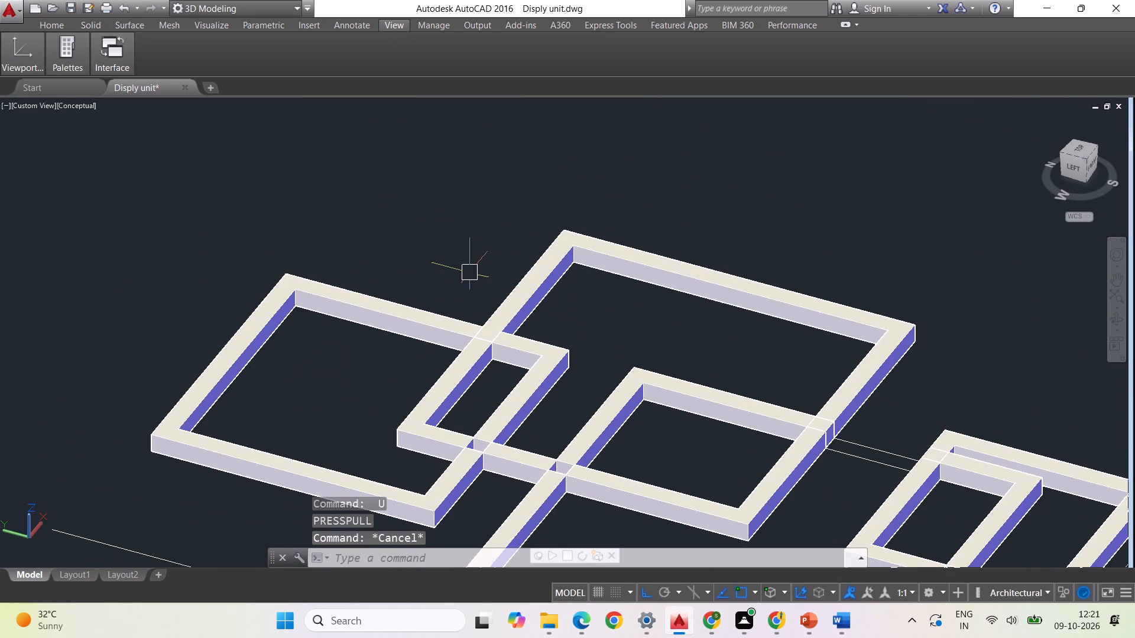
pyautogui.scroll(-1, 469, 272)
pyautogui.scroll(-1, 509, 367)
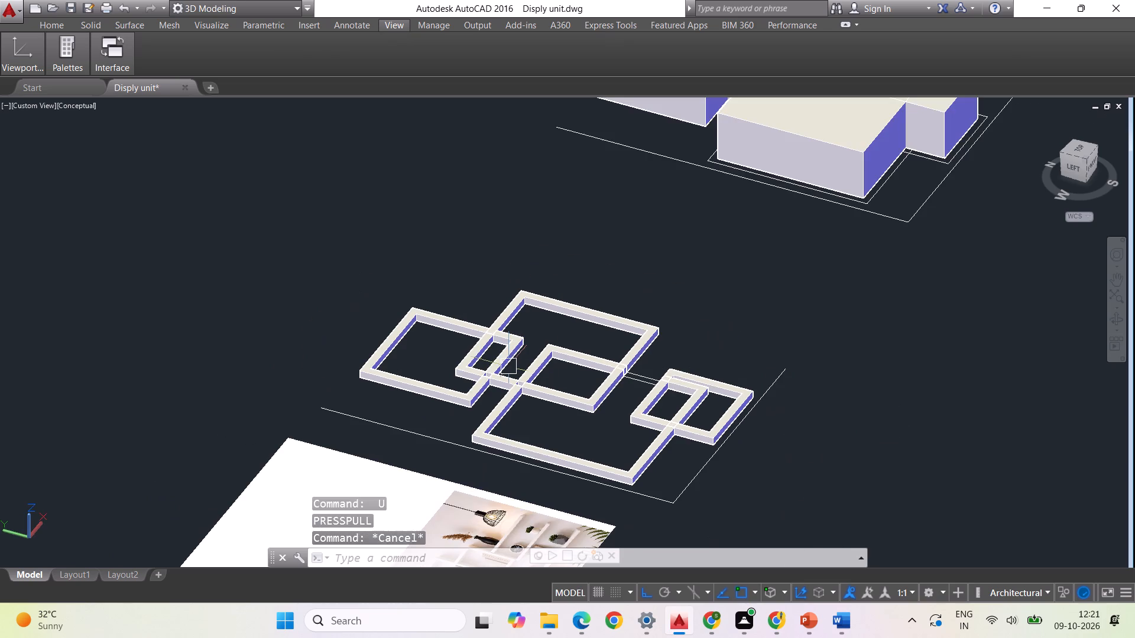
pyautogui.scroll(2, 620, 374)
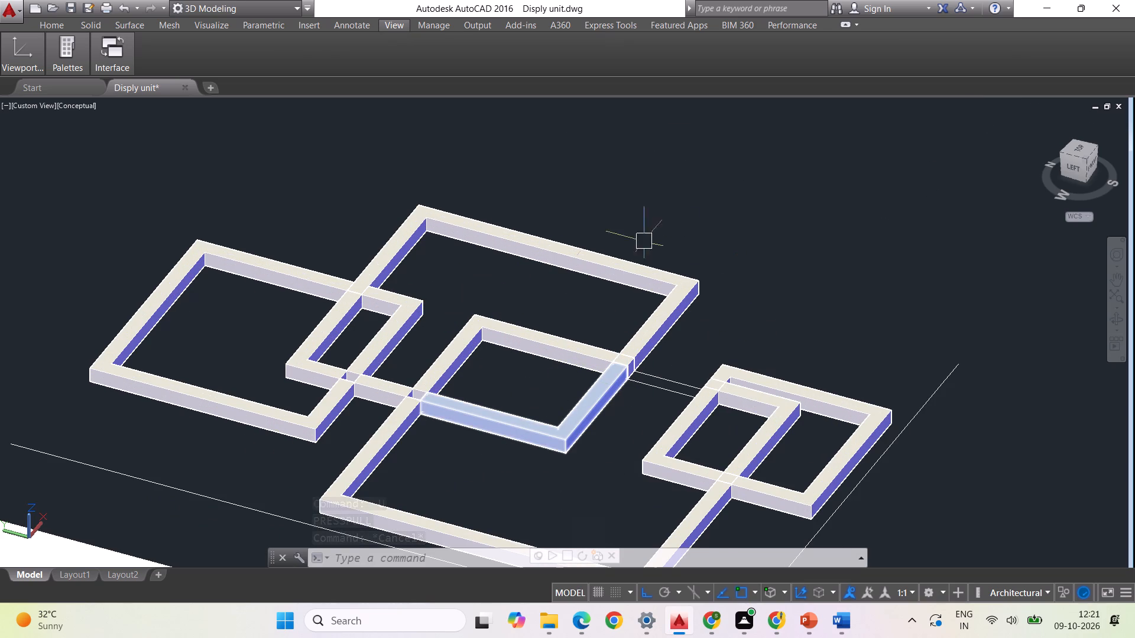
pyautogui.scroll(1, 421, 395)
pyautogui.write('prex')
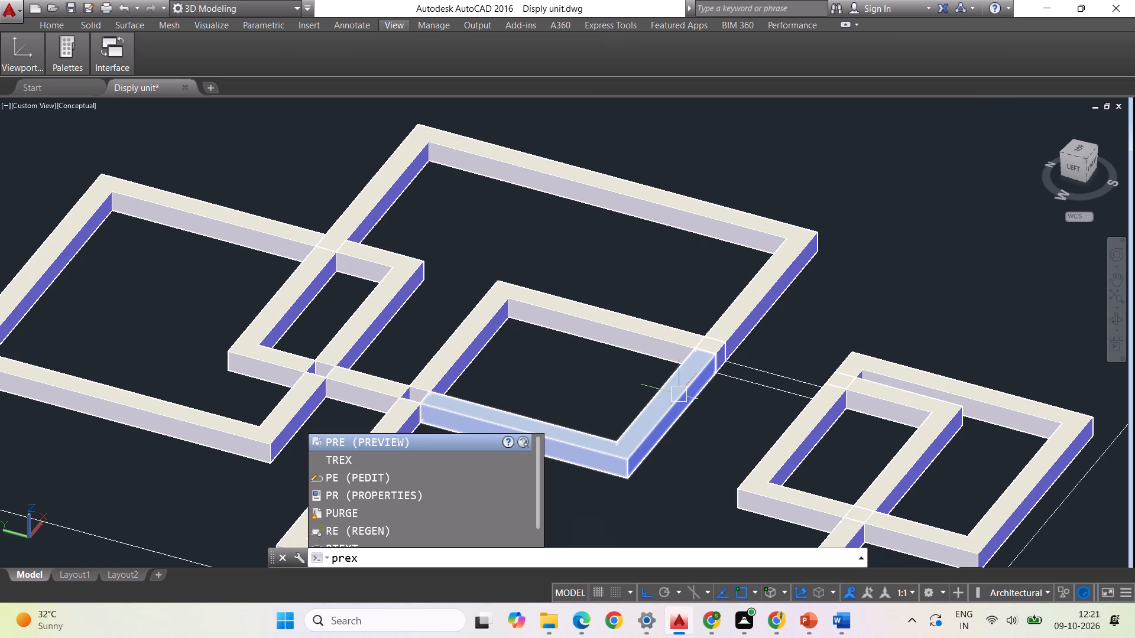
pyautogui.press('BackSpace')
pyautogui.press('s')
pyautogui.press('Return')
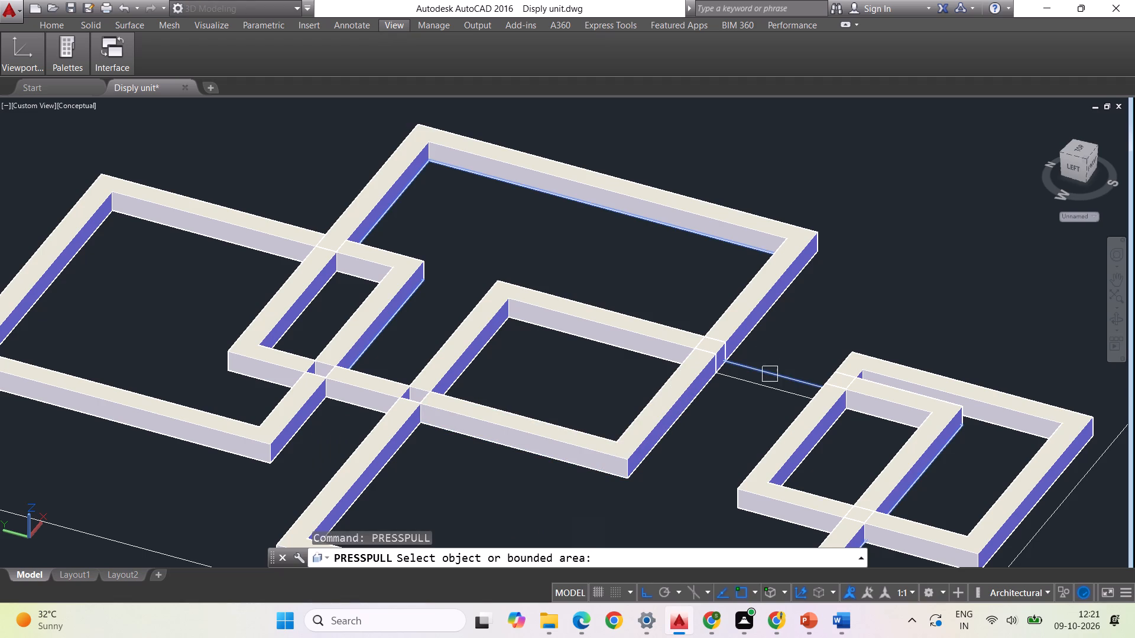
pyautogui.scroll(2, 768, 380)
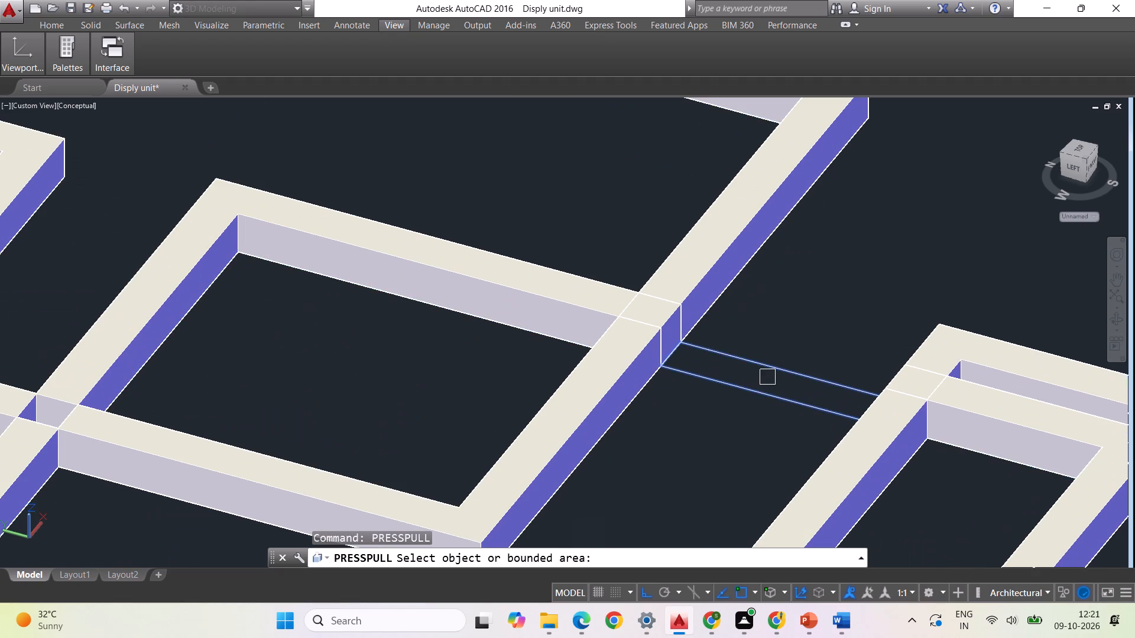
pyautogui.click(767, 377)
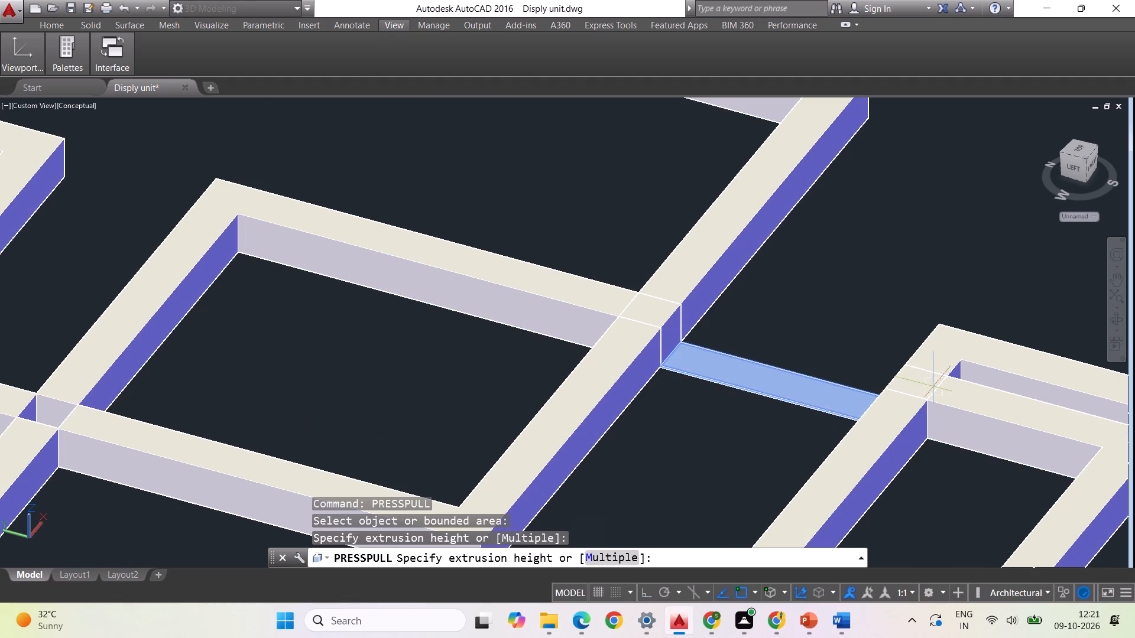
pyautogui.click(856, 373)
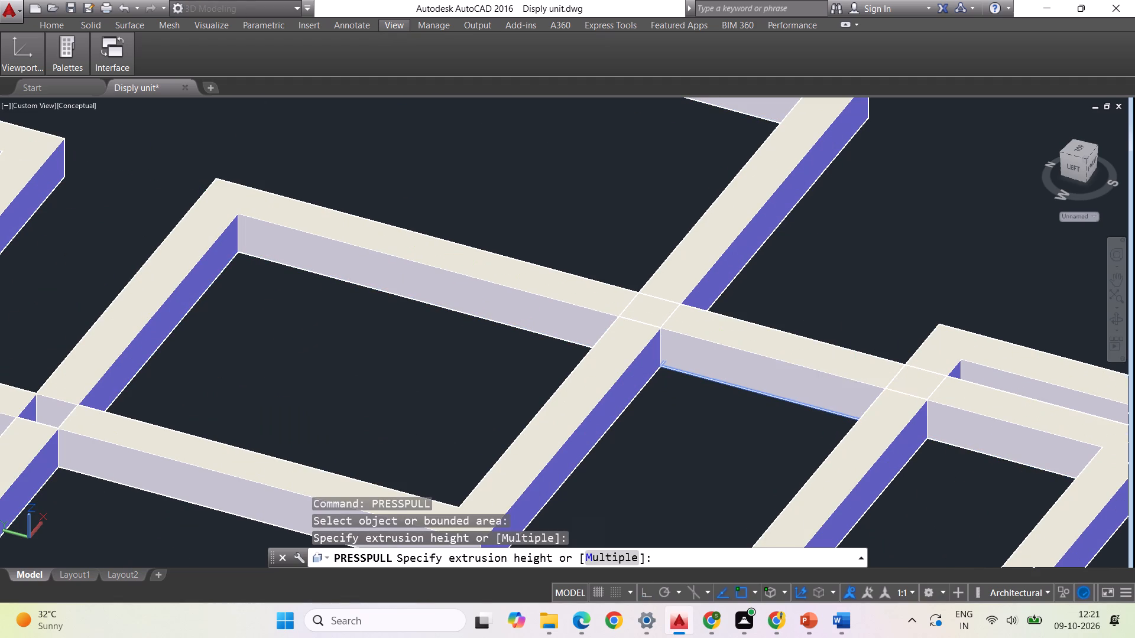
# Presspull the uppermost box's bottom-edge end face across the gap at the large lower box's side to meet the opposite frame.
pyautogui.scroll(-1, 880, 364)
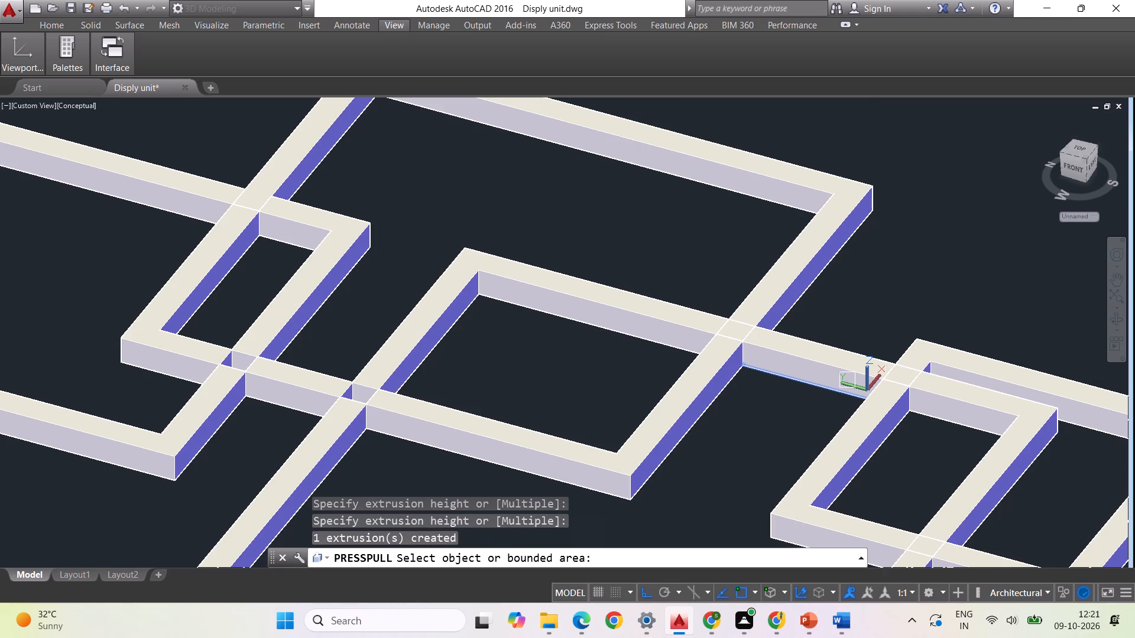
pyautogui.scroll(1, 359, 392)
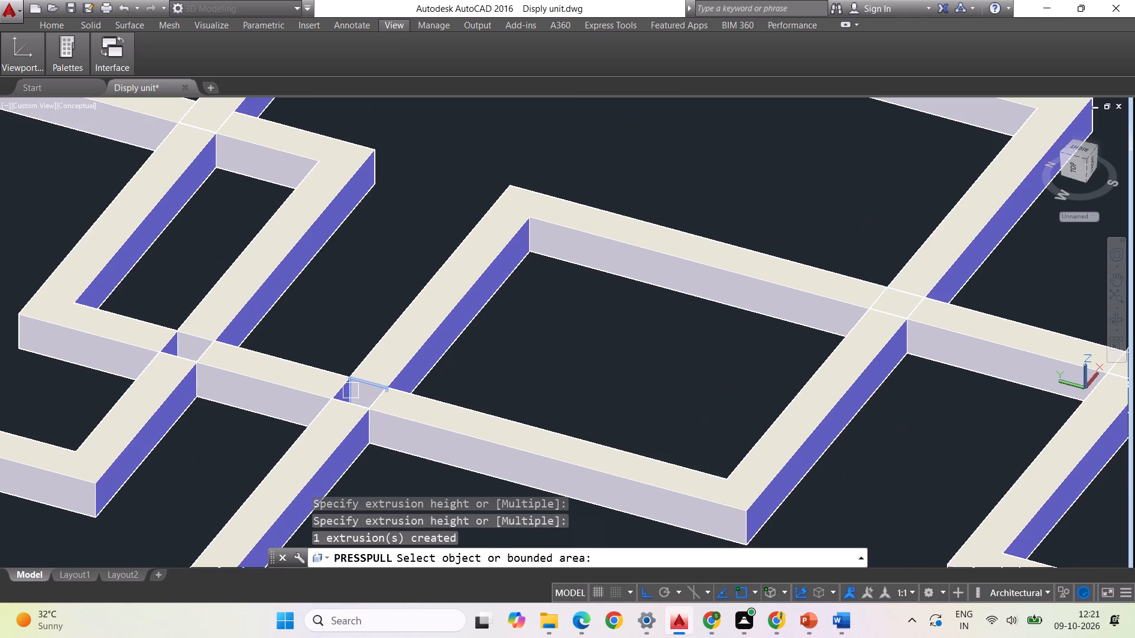
pyautogui.scroll(3, 351, 392)
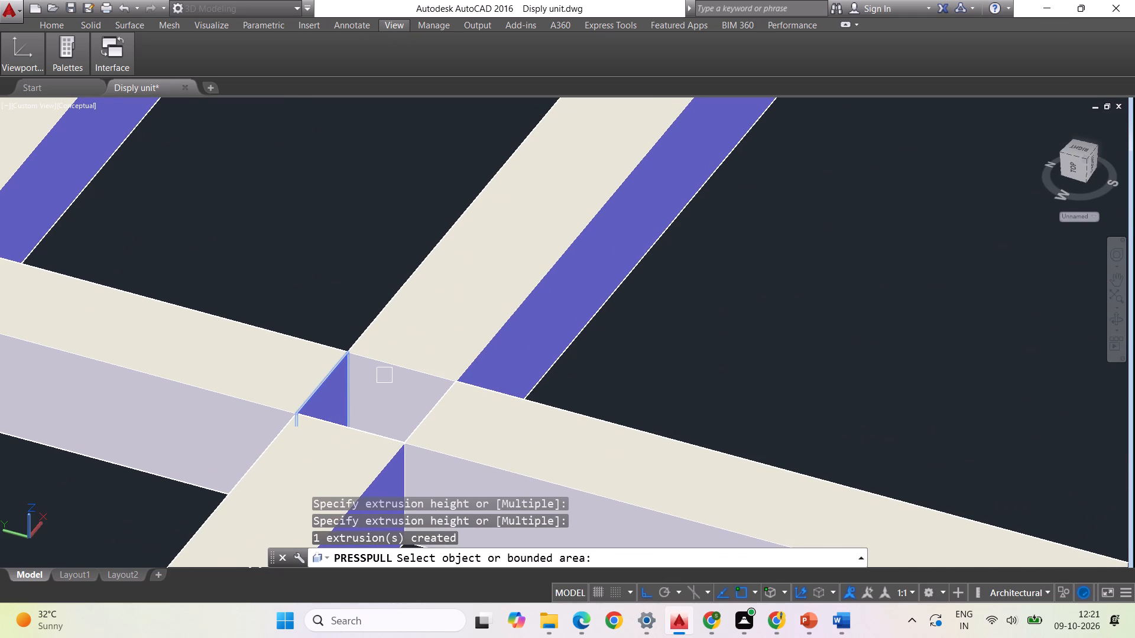
pyautogui.click(326, 387)
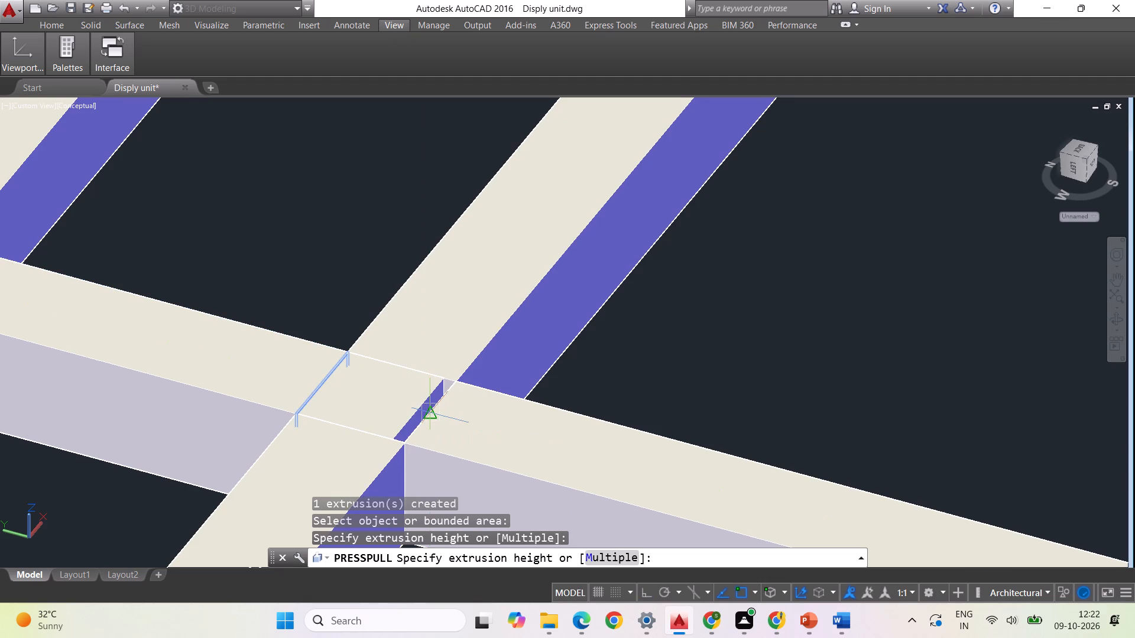
pyautogui.scroll(3, 430, 418)
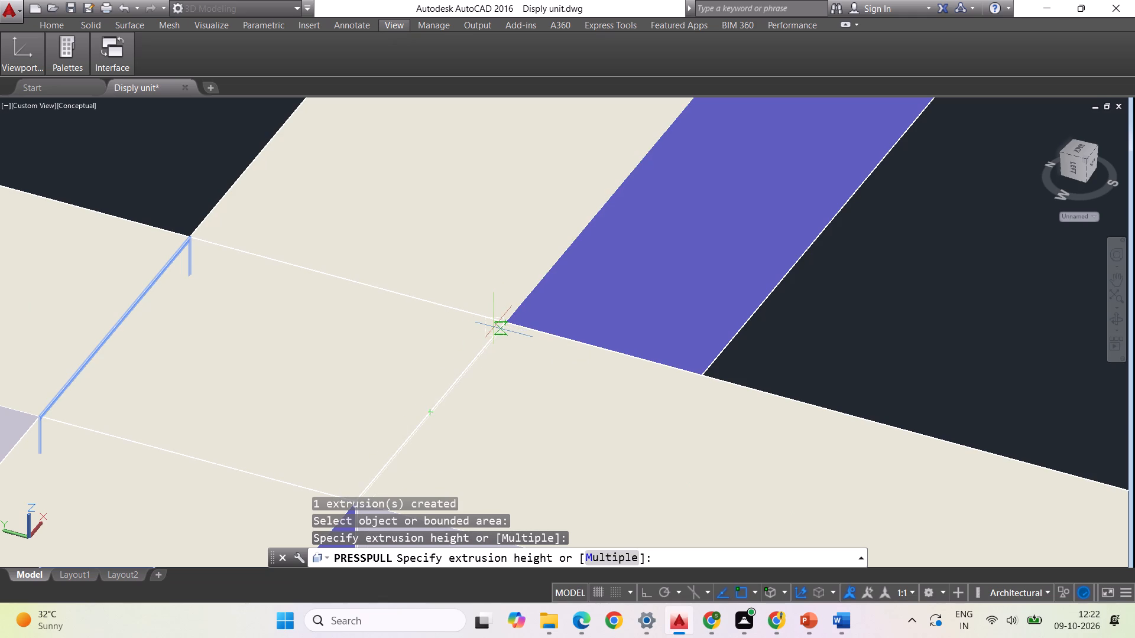
pyautogui.scroll(2, 495, 327)
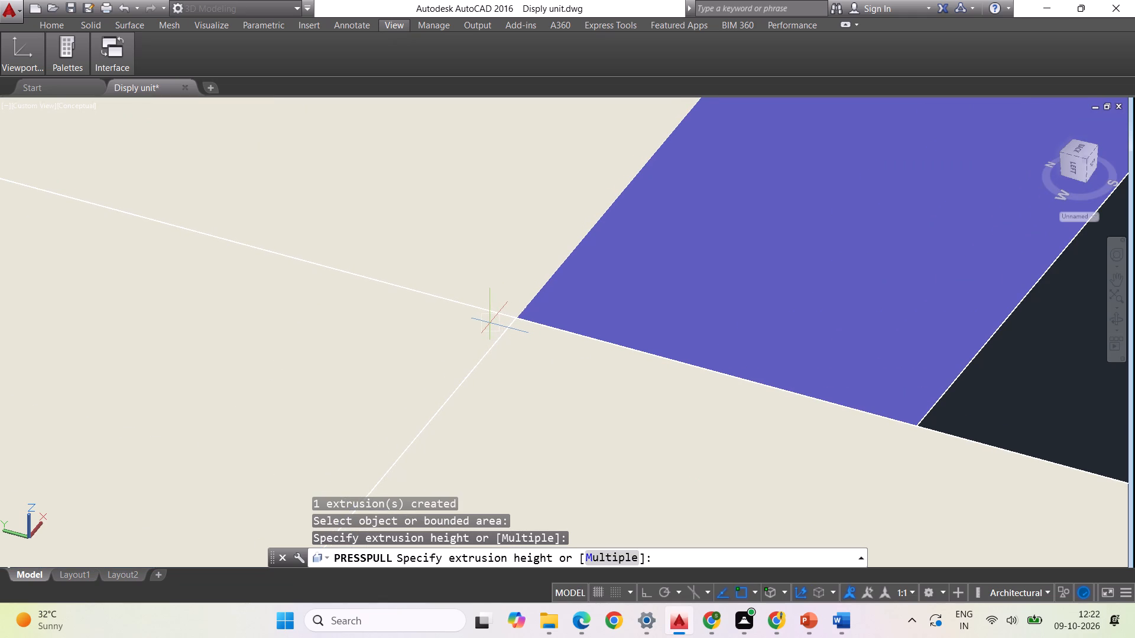
pyautogui.click(490, 323)
# Presspull the uppermost box's bottom-edge end face across the gap at the leftmost box's side to meet the opposite frame.
pyautogui.scroll(-3, 543, 341)
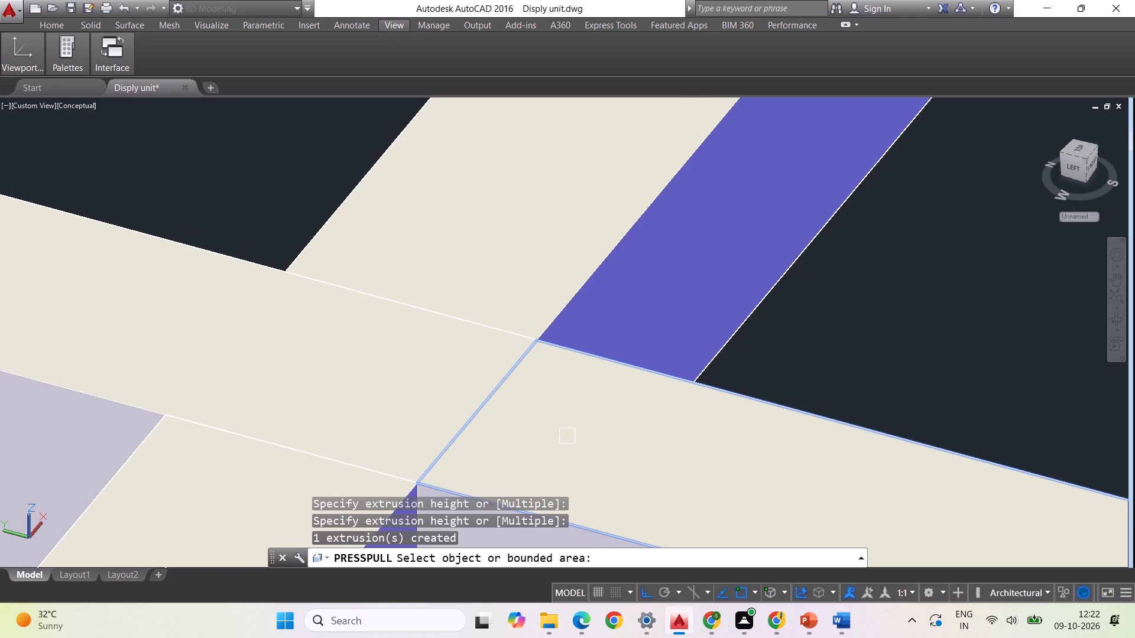
pyautogui.scroll(-2, 628, 396)
pyautogui.scroll(-1, 438, 375)
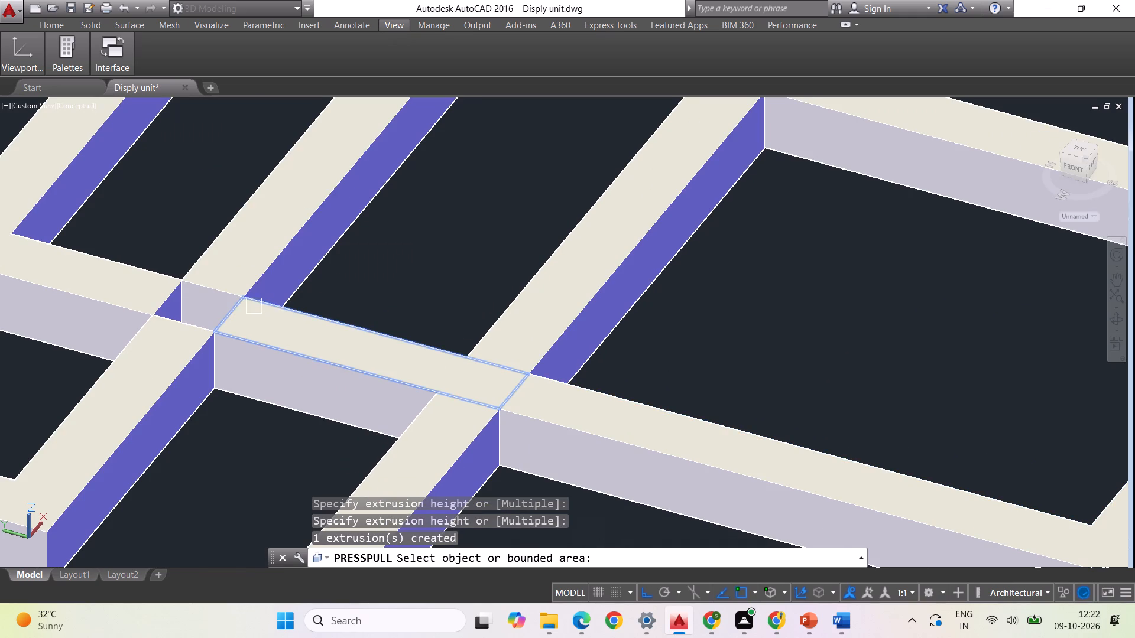
pyautogui.click(172, 300)
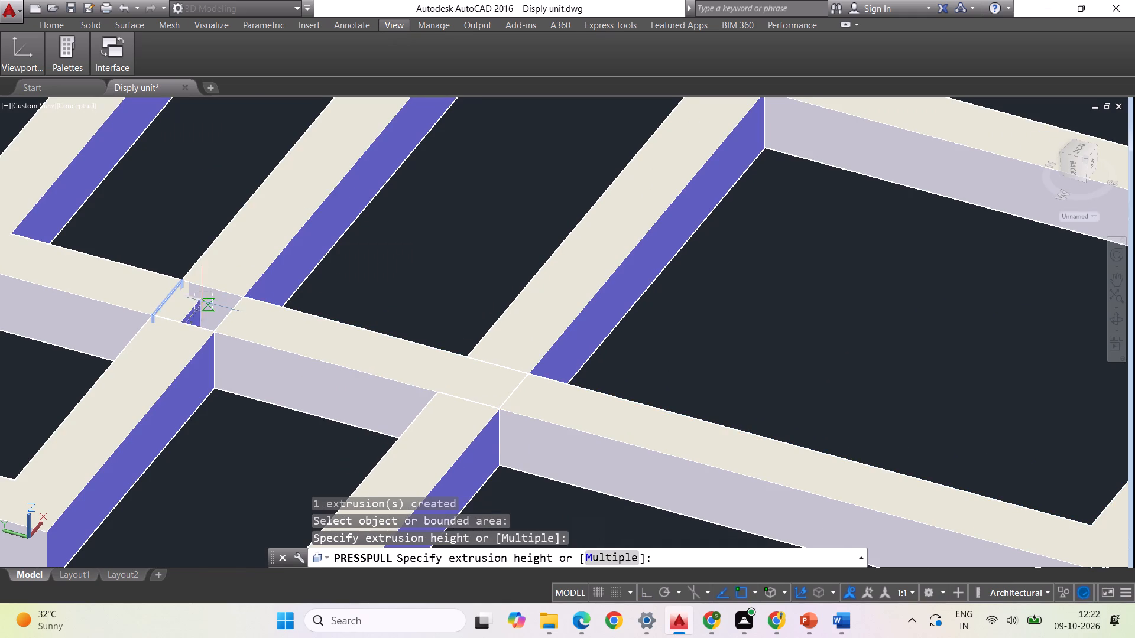
pyautogui.scroll(5, 219, 308)
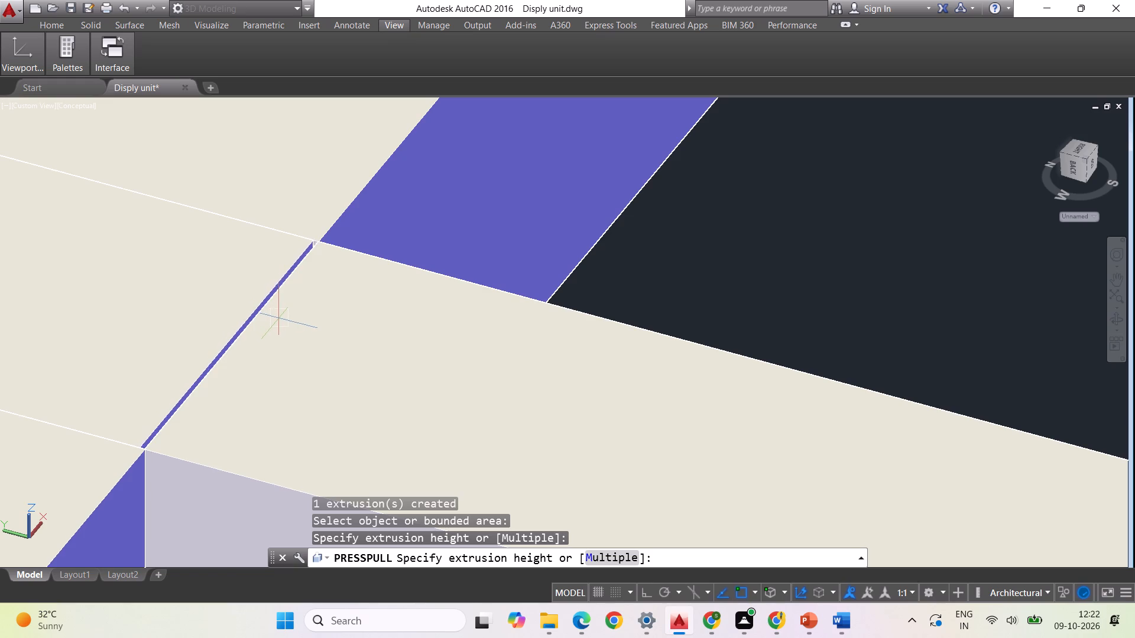
pyautogui.click(283, 320)
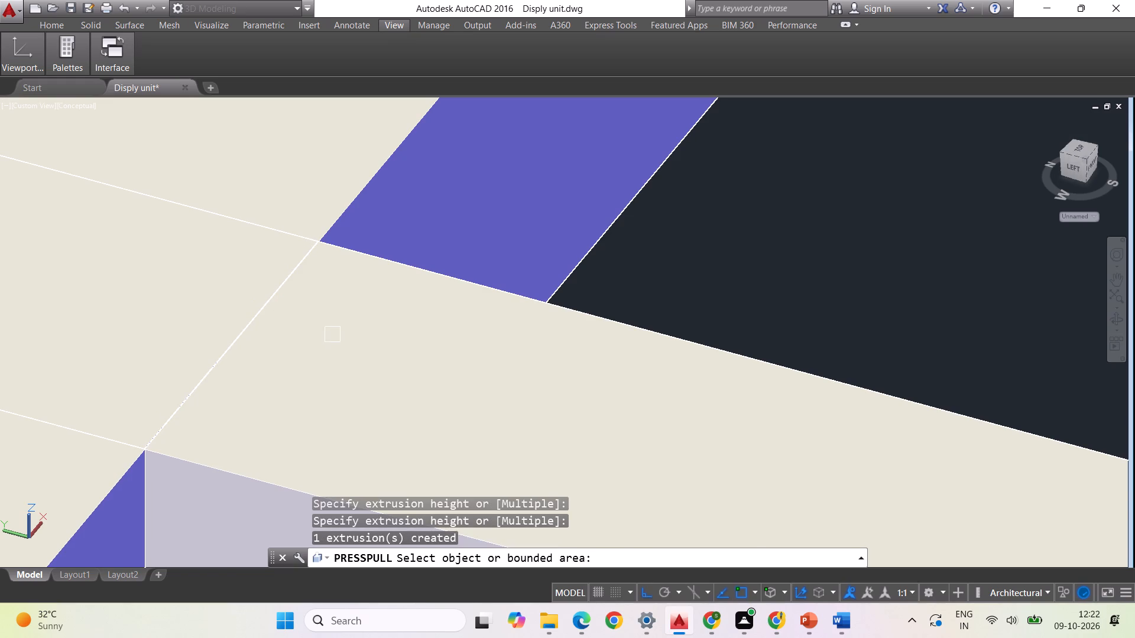
pyautogui.scroll(-4, 328, 331)
pyautogui.scroll(-2, 367, 386)
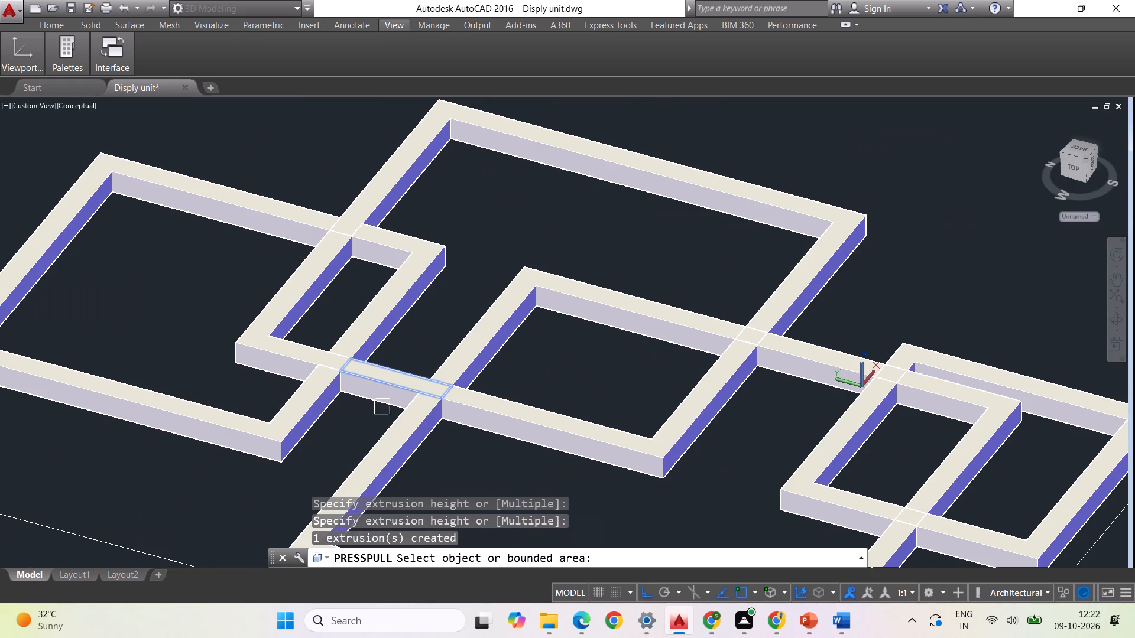
pyautogui.scroll(-1, 365, 454)
pyautogui.scroll(-1, 548, 360)
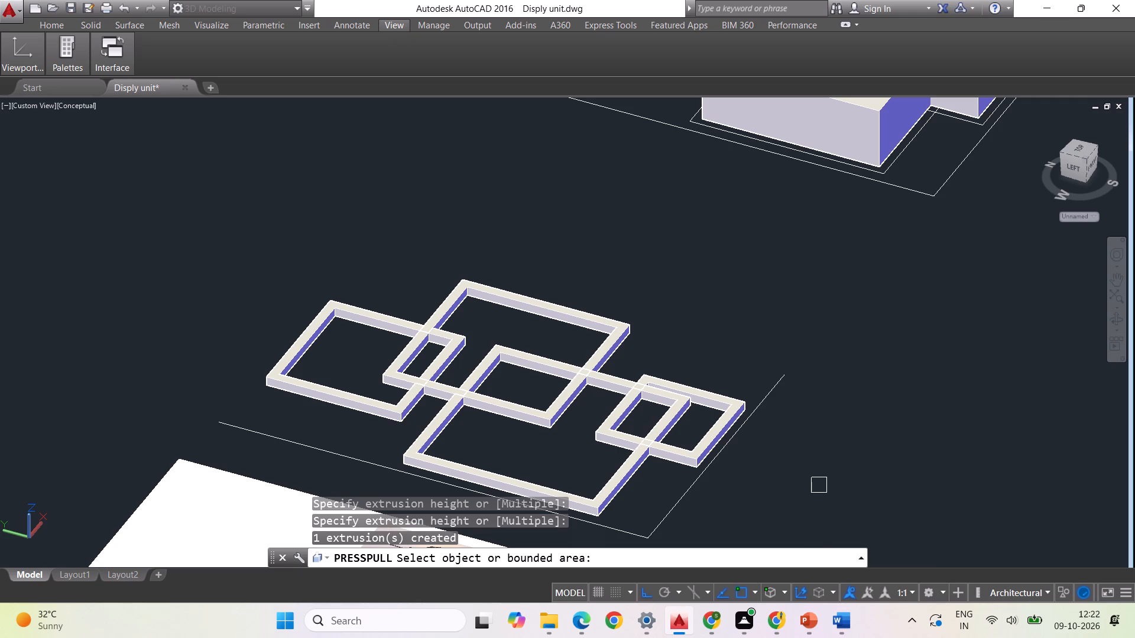
pyautogui.press('Escape')
# Examine the hollow frame model, the solid boxes and the reference image together, including in the Top and Front views.
pyautogui.scroll(-1, 450, 335)
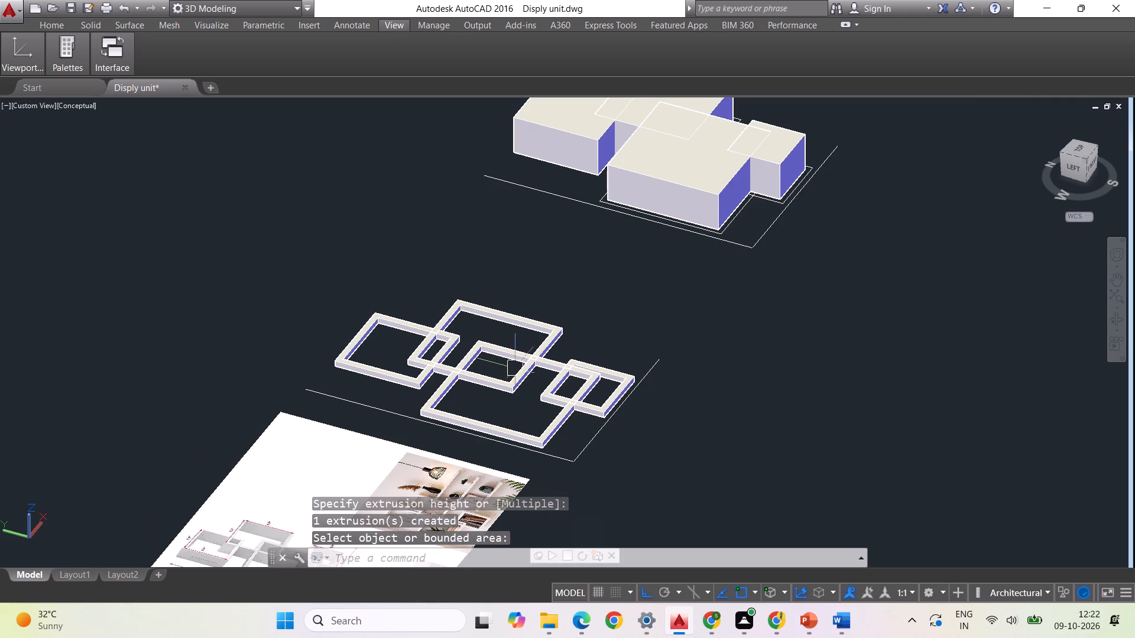
pyautogui.scroll(-2, 474, 367)
pyautogui.scroll(2, 532, 295)
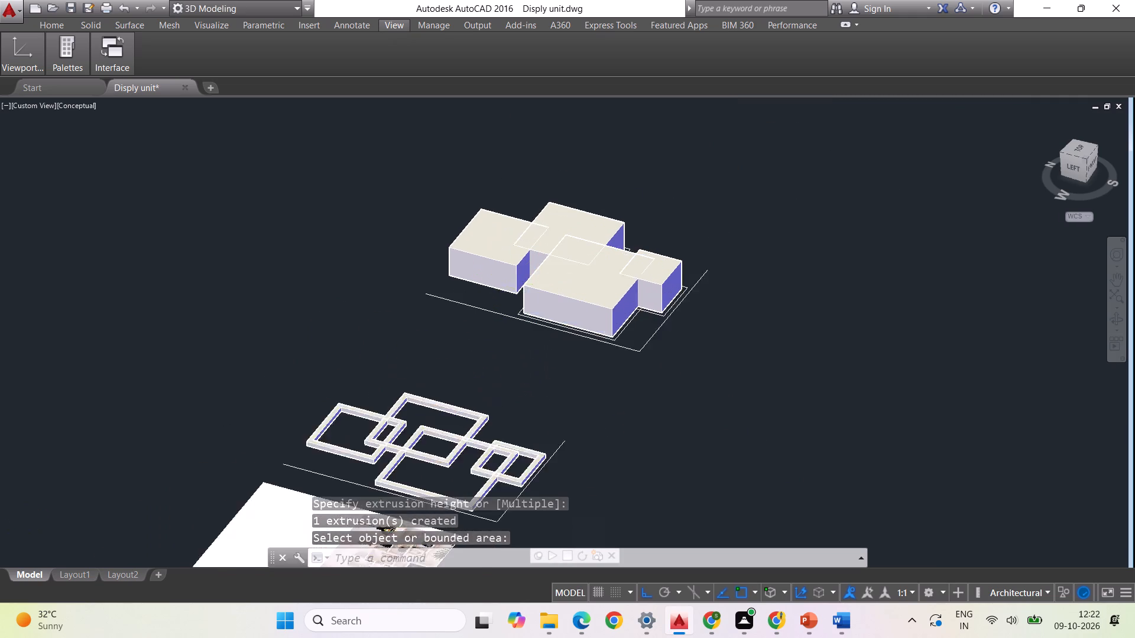
pyautogui.scroll(1, 514, 281)
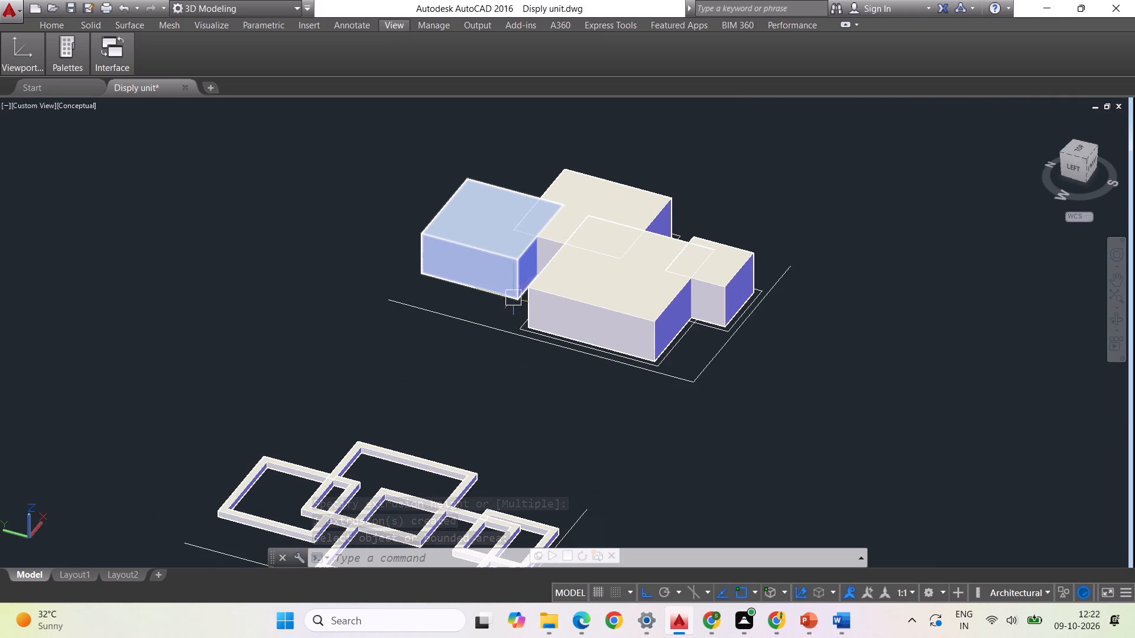
pyautogui.scroll(-2, 645, 287)
pyautogui.scroll(-1, 653, 366)
pyautogui.scroll(1, 631, 419)
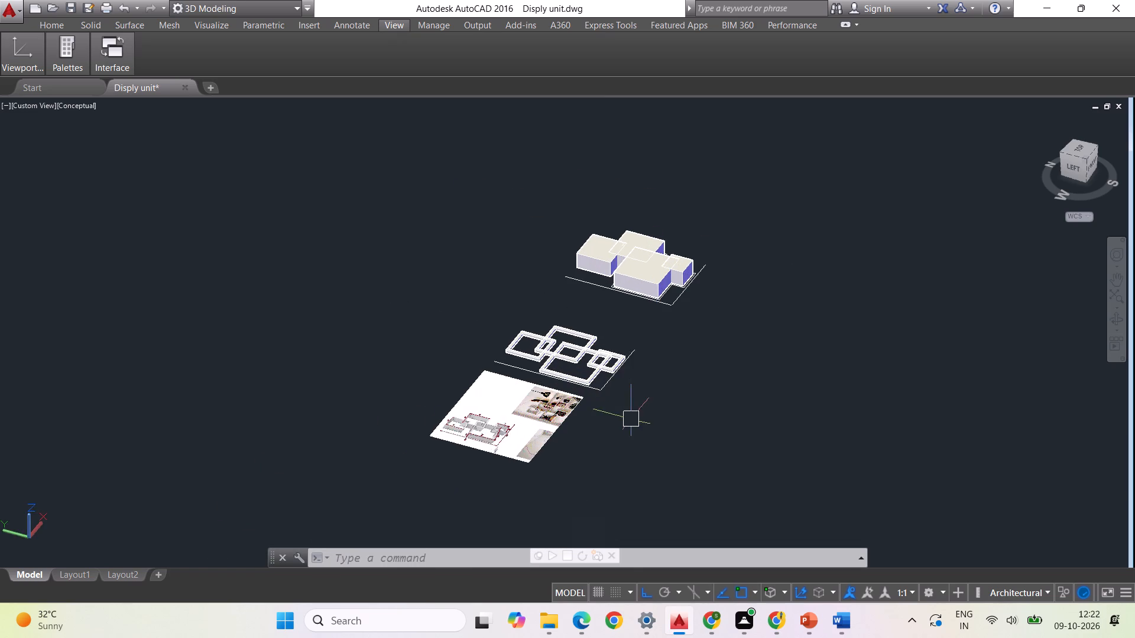
pyautogui.scroll(2, 631, 419)
pyautogui.click(1081, 147)
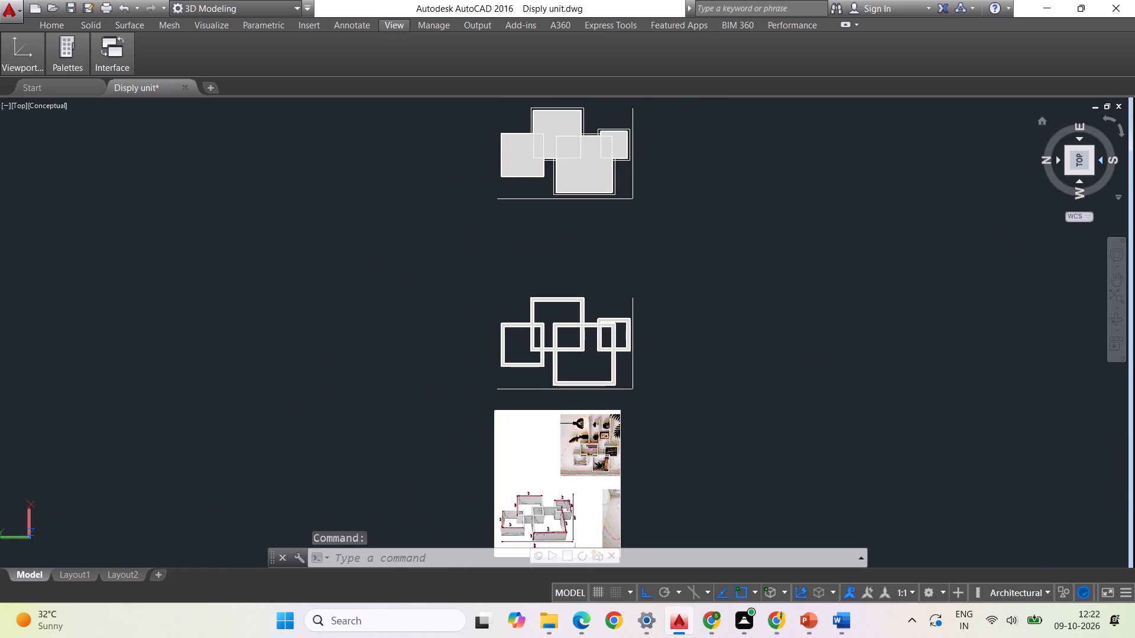
pyautogui.click(1098, 159)
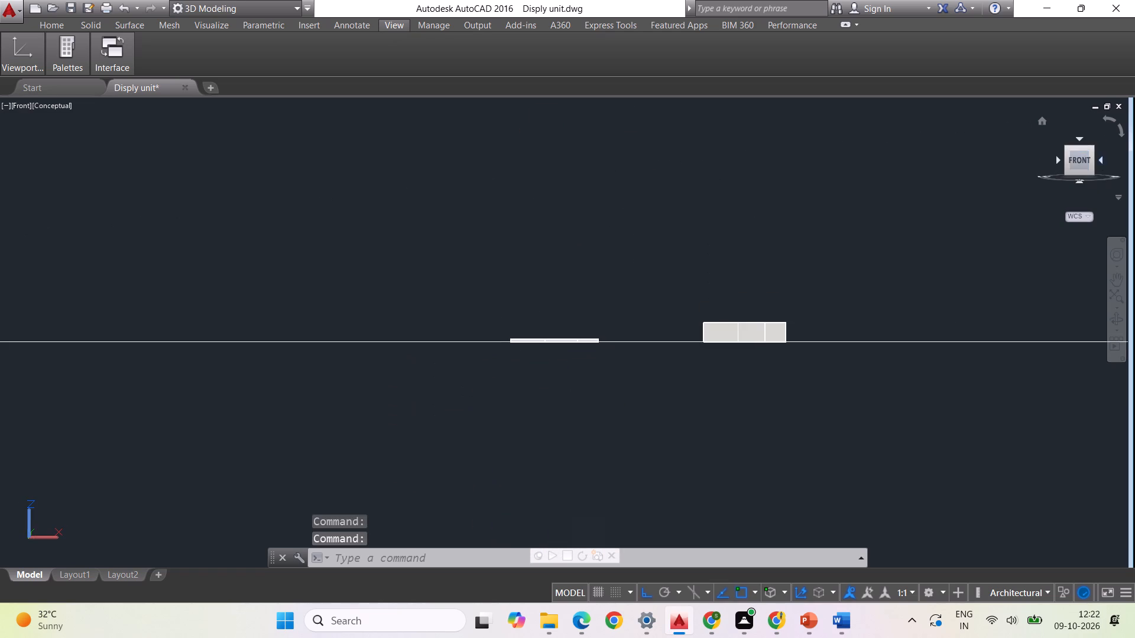
# Return to the Top view and erase the solid boxes together with their surrounding outlines and baselines.
pyautogui.click(1079, 141)
pyautogui.click(1082, 167)
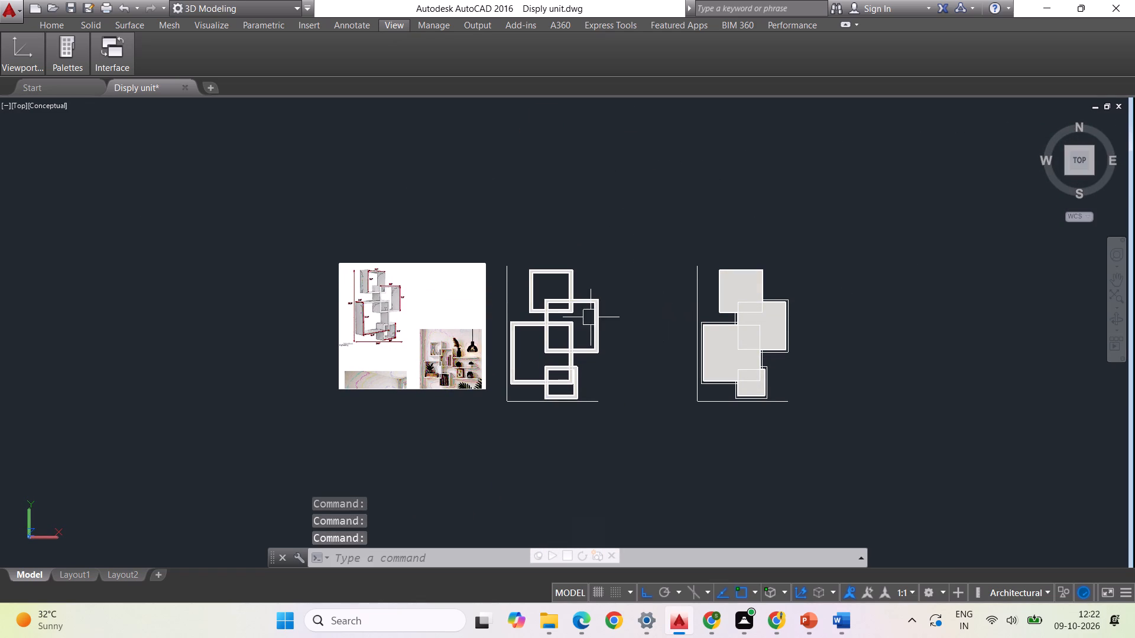
pyautogui.press('Escape')
pyautogui.scroll(1, 471, 308)
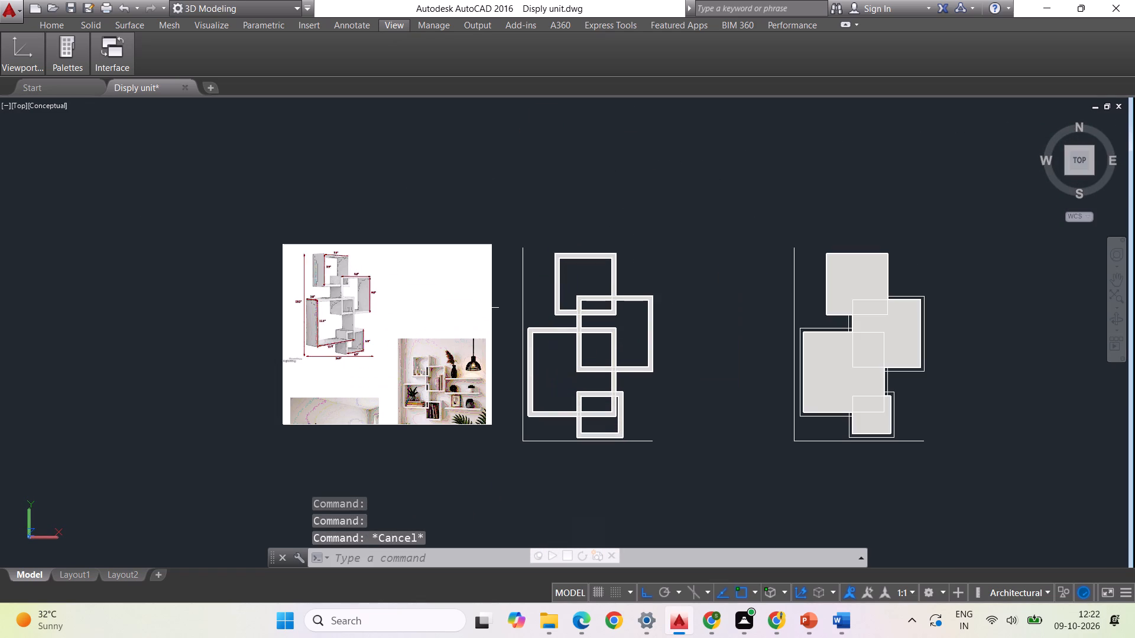
pyautogui.scroll(2, 471, 308)
pyautogui.scroll(-1, 471, 308)
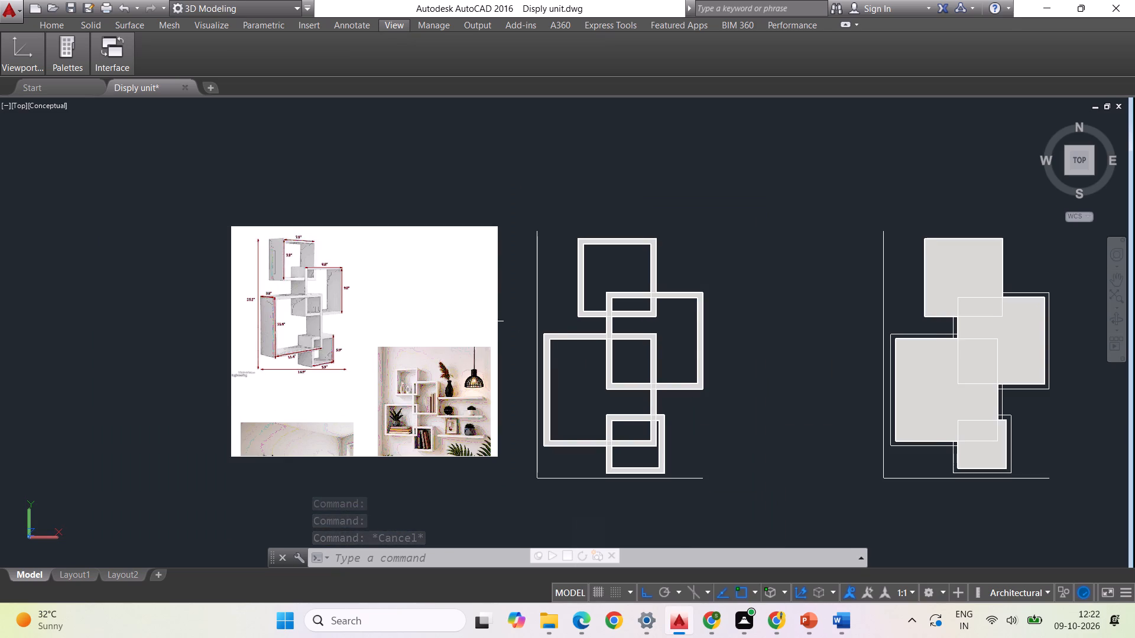
pyautogui.click(842, 209)
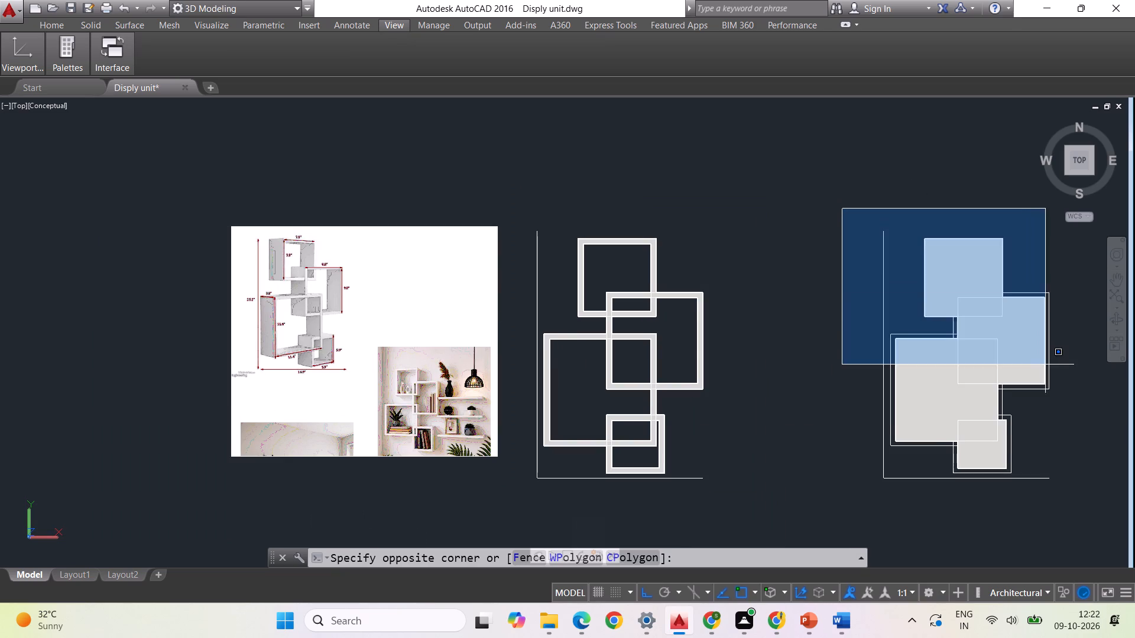
pyautogui.click(1074, 513)
pyautogui.press('Delete')
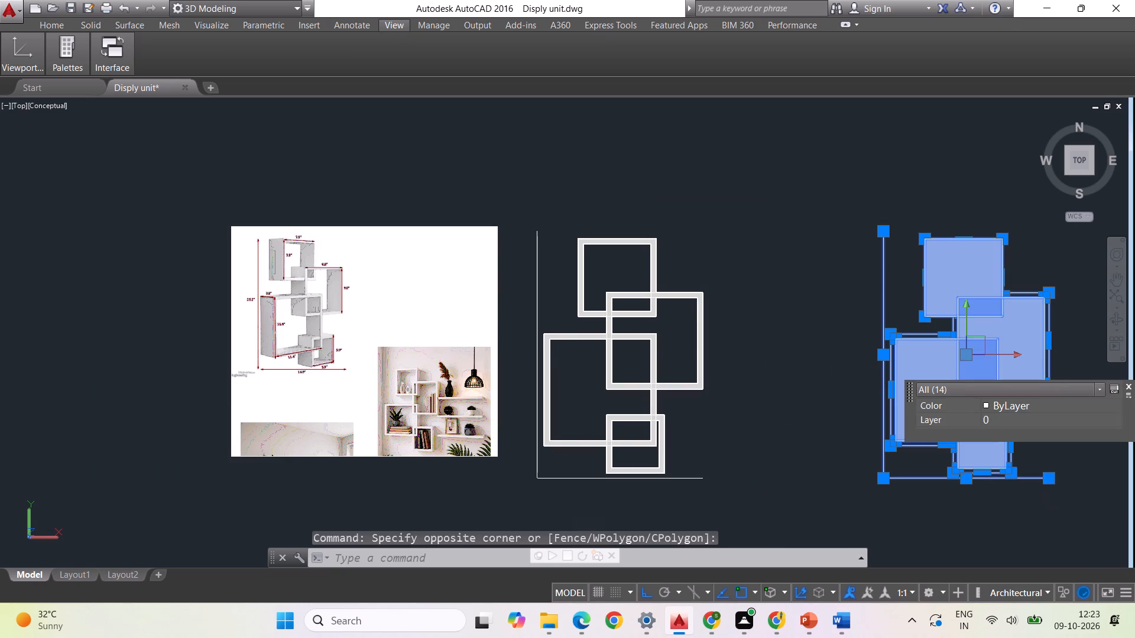
# Copy the hollow frame model with its two baselines horizontally into the space beside the original, a little over 2 feet away.
pyautogui.moveTo(782, 500); pyautogui.dragTo(756, 473)
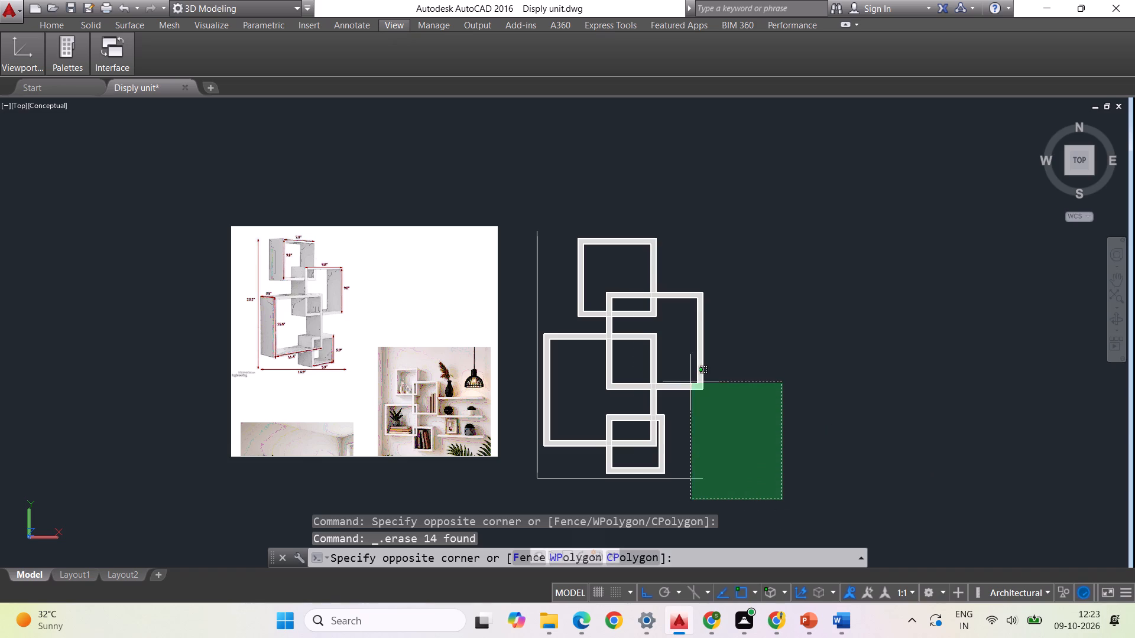
pyautogui.click(523, 209)
pyautogui.rightClick(519, 176)
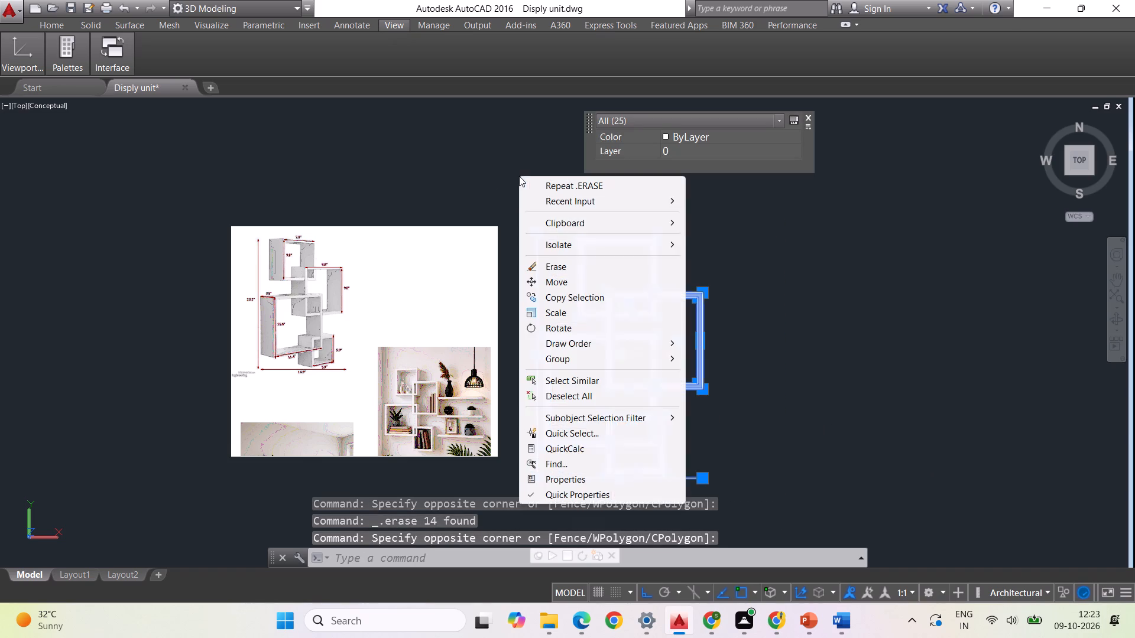
pyautogui.click(573, 295)
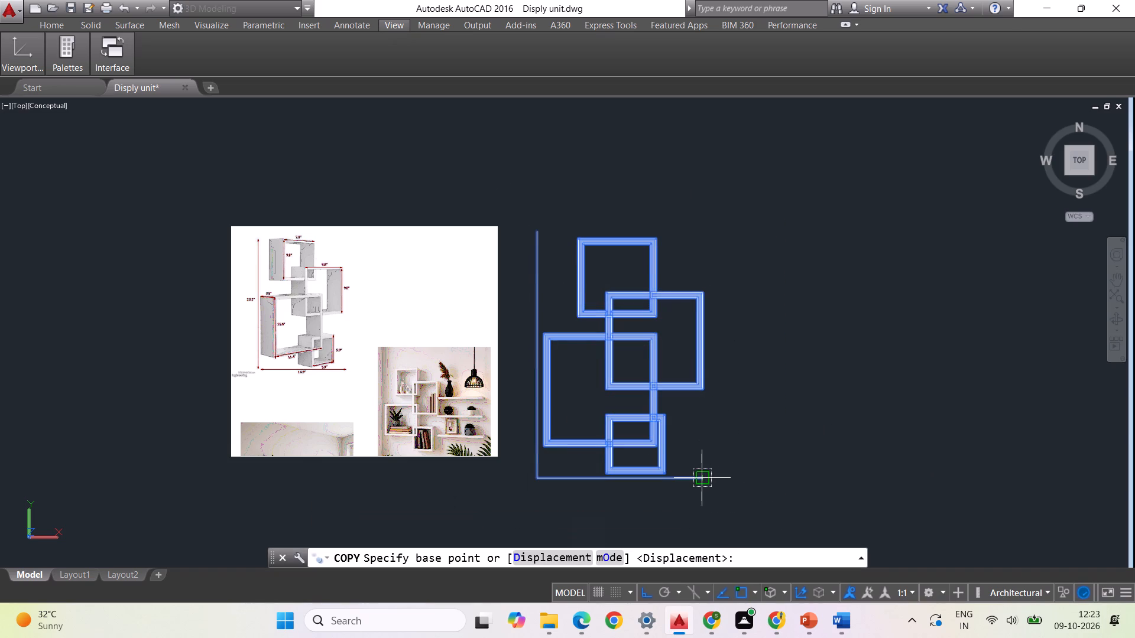
pyautogui.click(702, 476)
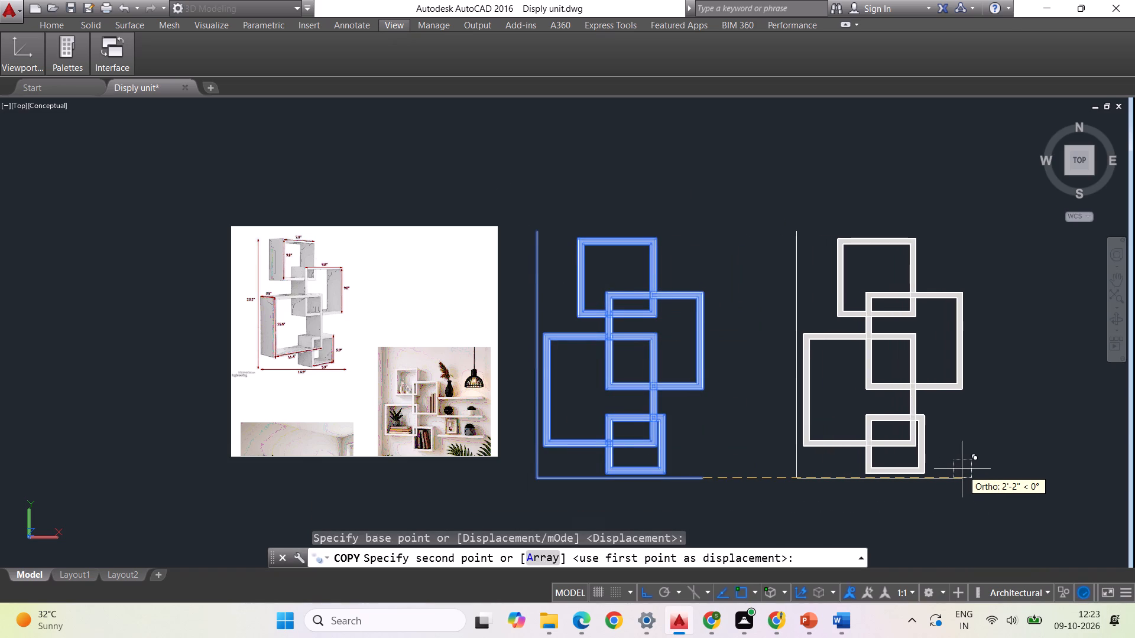
pyautogui.click(975, 472)
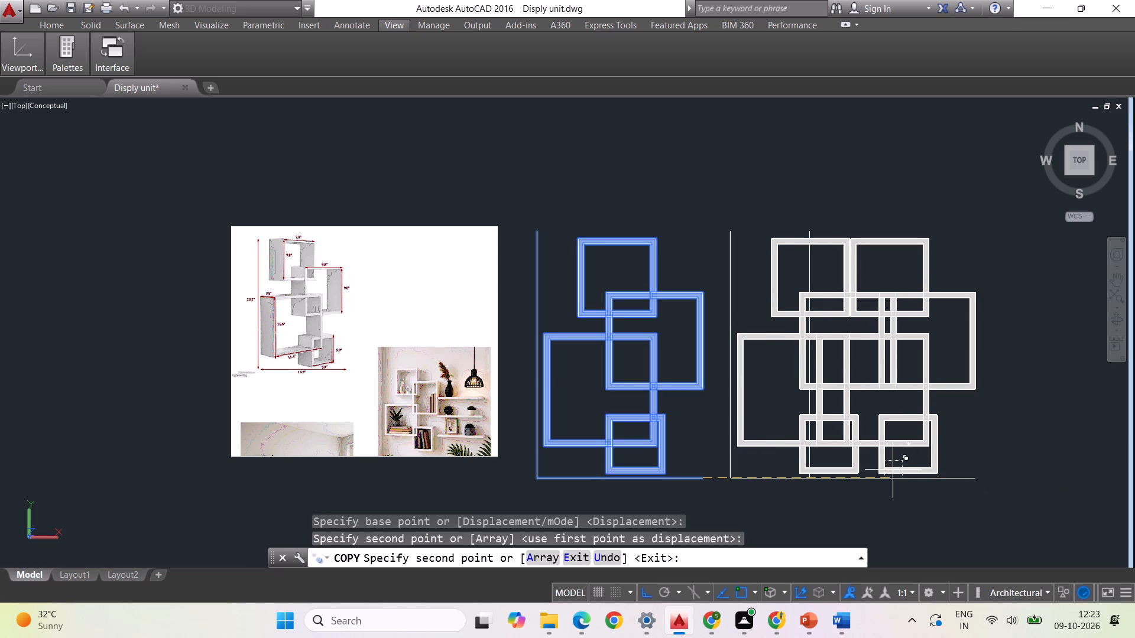
pyautogui.press('Escape')
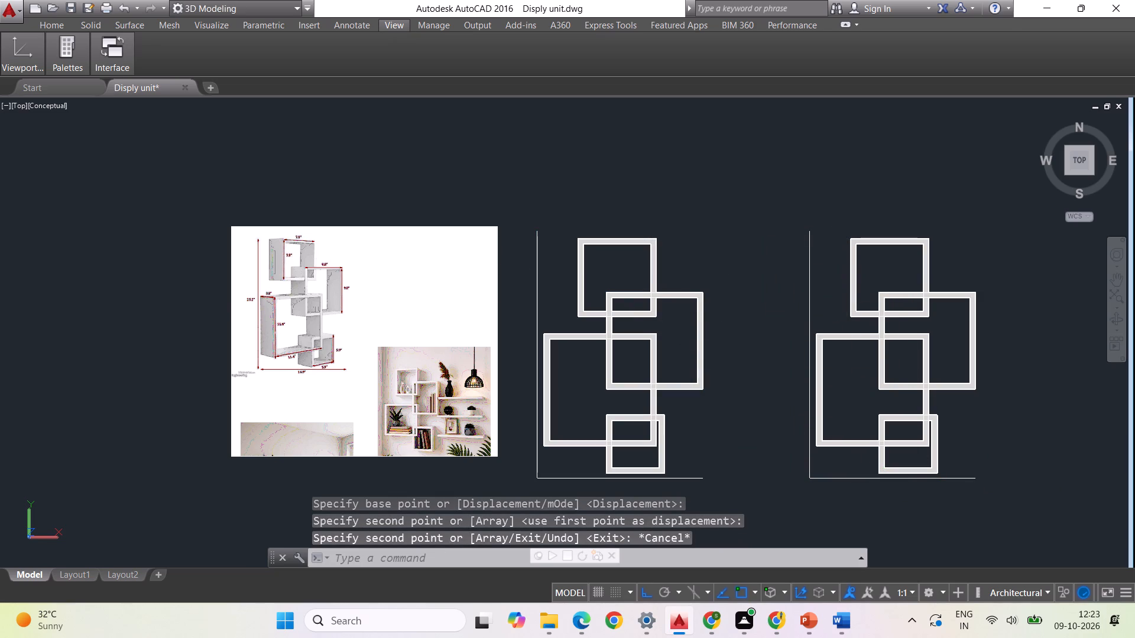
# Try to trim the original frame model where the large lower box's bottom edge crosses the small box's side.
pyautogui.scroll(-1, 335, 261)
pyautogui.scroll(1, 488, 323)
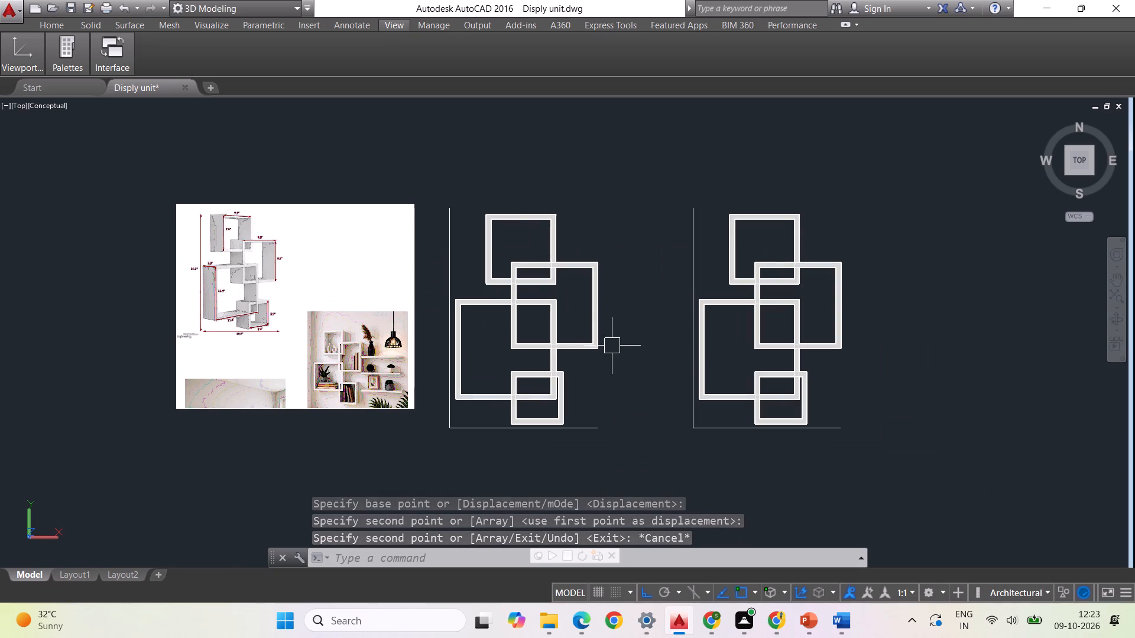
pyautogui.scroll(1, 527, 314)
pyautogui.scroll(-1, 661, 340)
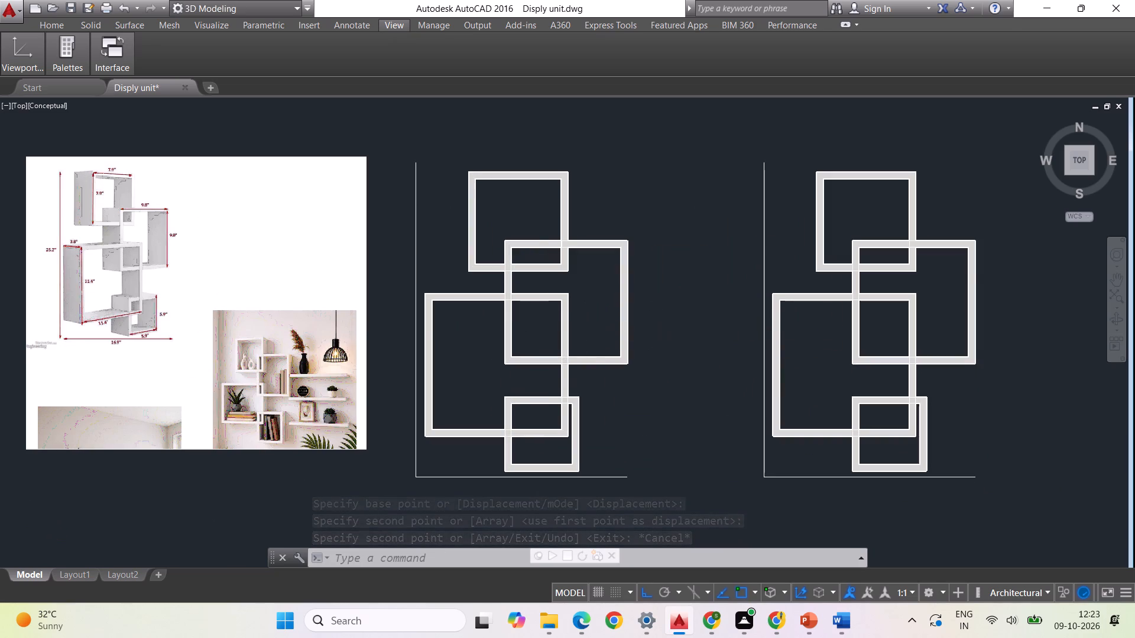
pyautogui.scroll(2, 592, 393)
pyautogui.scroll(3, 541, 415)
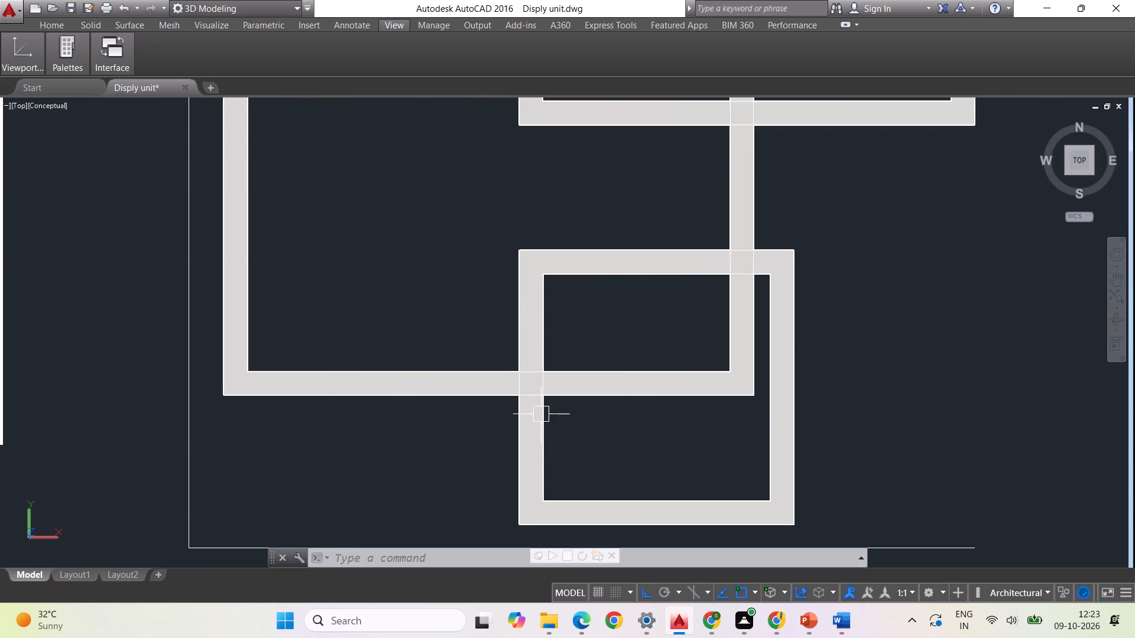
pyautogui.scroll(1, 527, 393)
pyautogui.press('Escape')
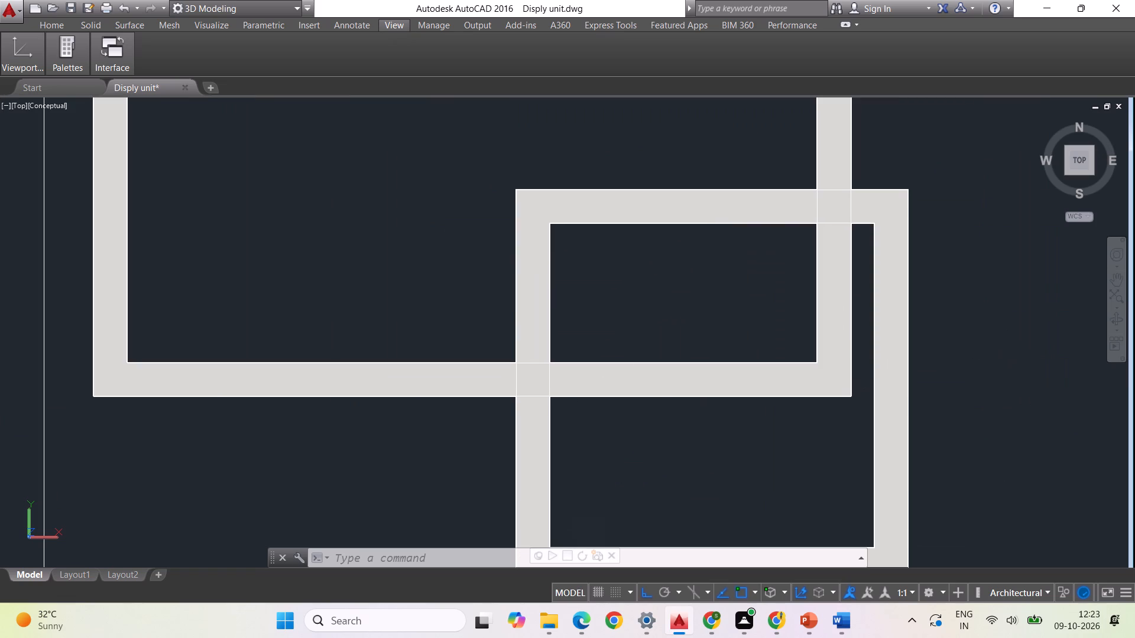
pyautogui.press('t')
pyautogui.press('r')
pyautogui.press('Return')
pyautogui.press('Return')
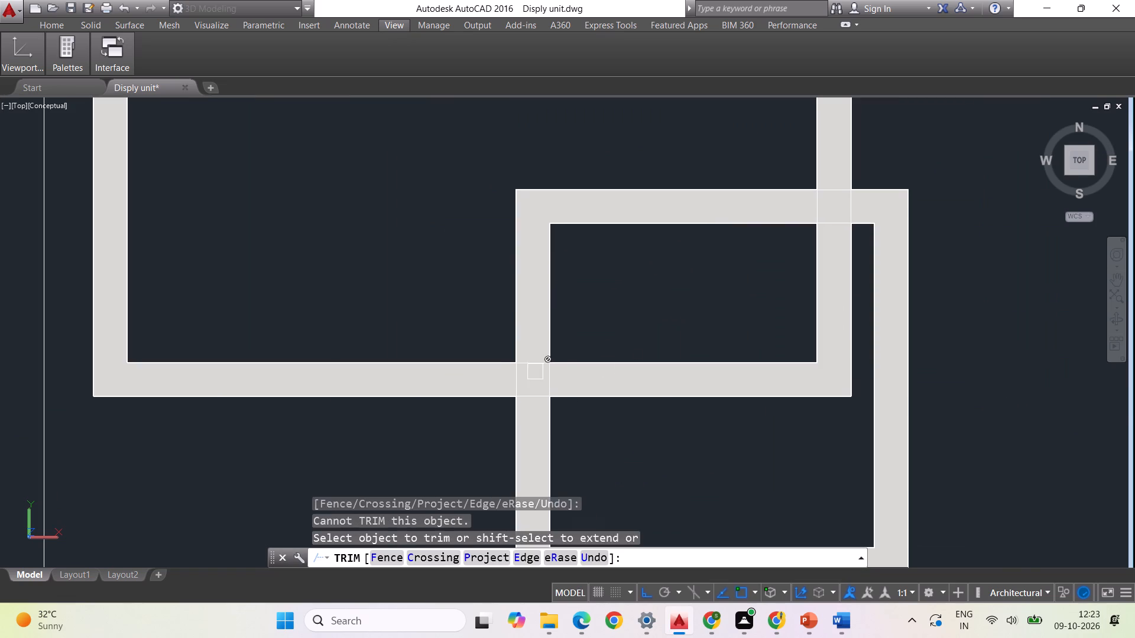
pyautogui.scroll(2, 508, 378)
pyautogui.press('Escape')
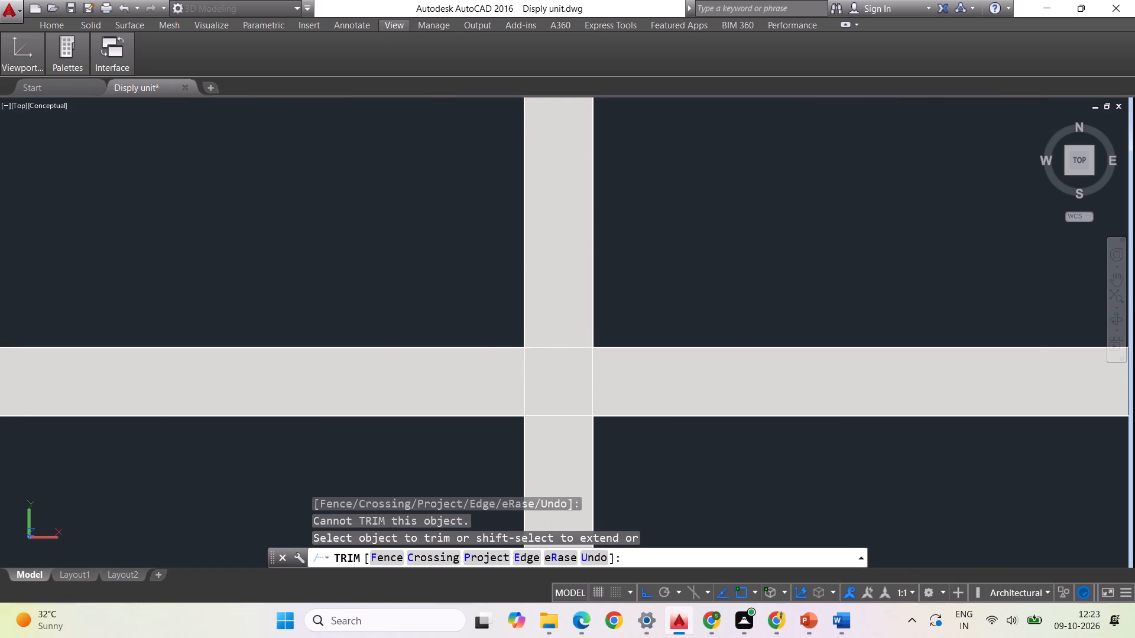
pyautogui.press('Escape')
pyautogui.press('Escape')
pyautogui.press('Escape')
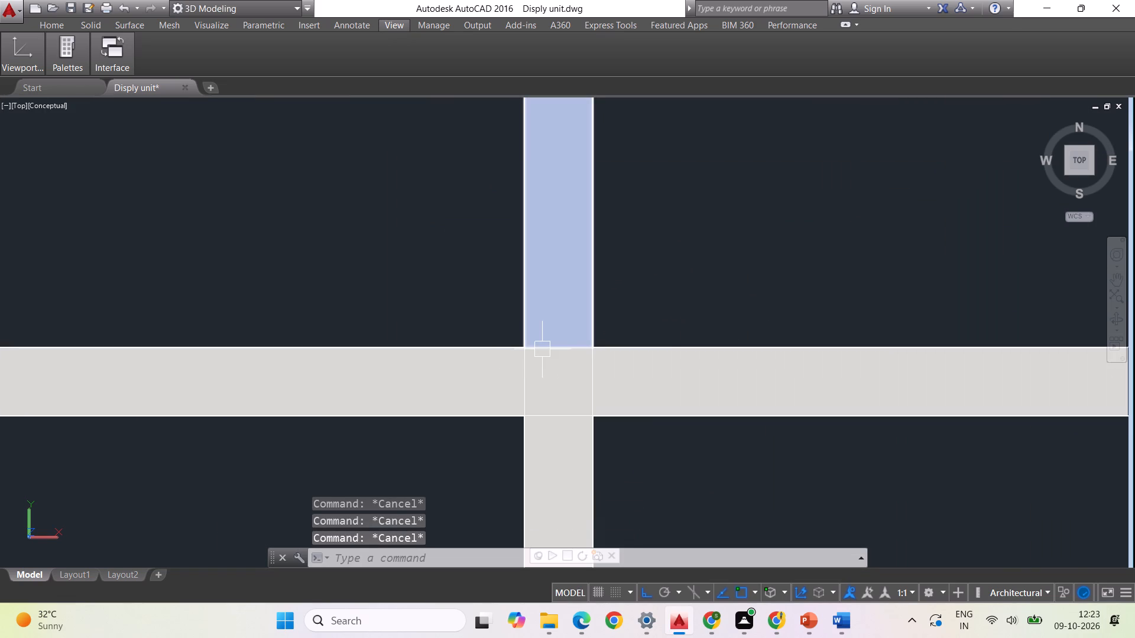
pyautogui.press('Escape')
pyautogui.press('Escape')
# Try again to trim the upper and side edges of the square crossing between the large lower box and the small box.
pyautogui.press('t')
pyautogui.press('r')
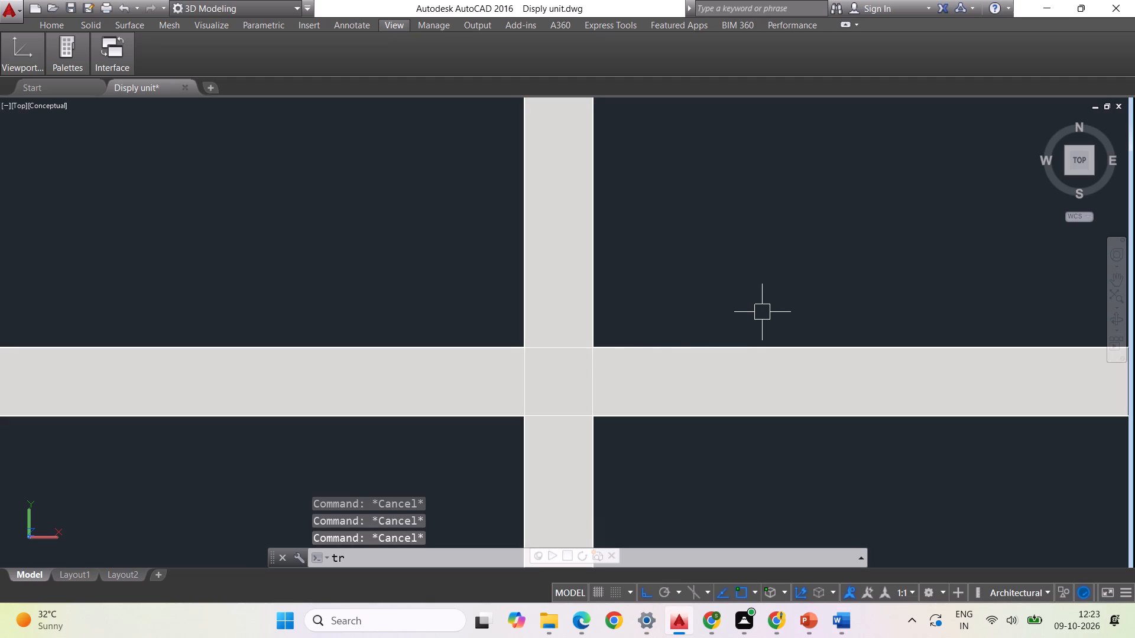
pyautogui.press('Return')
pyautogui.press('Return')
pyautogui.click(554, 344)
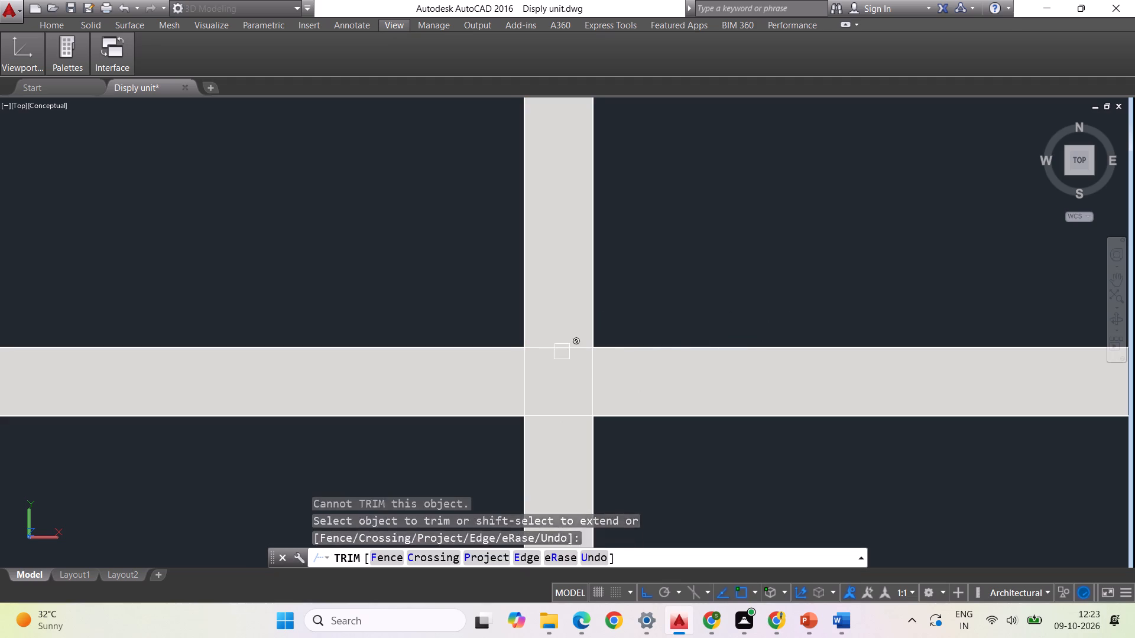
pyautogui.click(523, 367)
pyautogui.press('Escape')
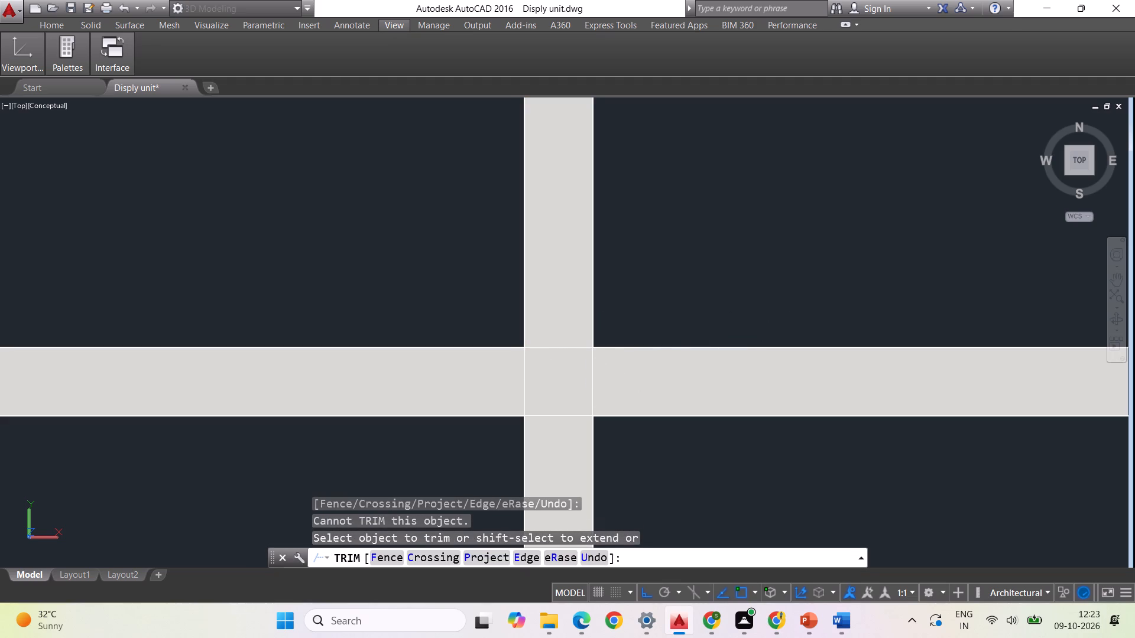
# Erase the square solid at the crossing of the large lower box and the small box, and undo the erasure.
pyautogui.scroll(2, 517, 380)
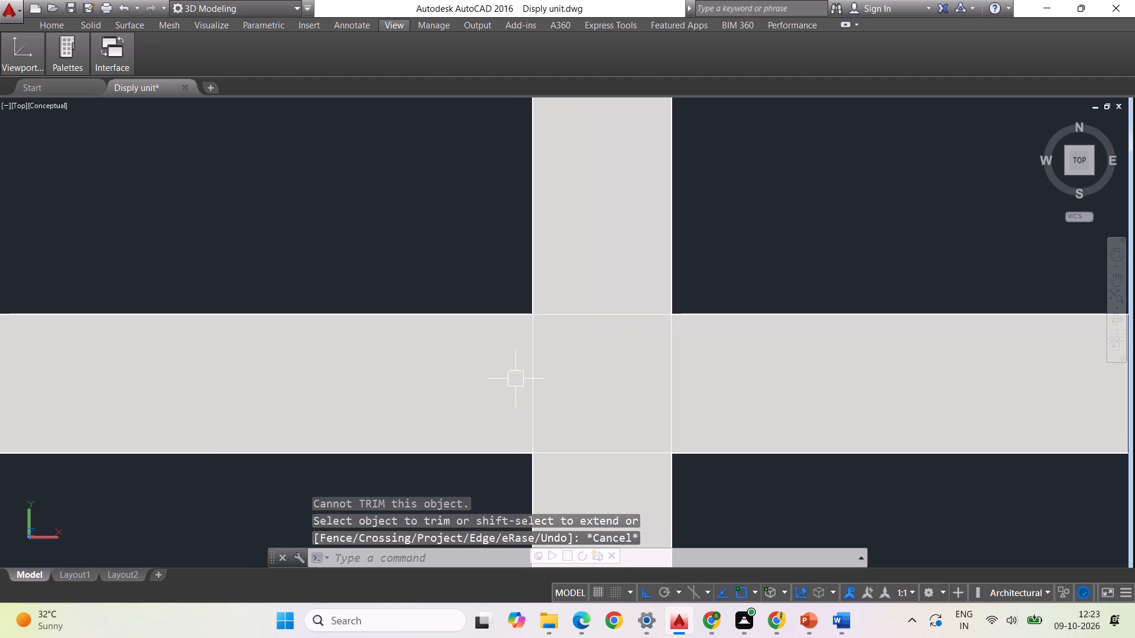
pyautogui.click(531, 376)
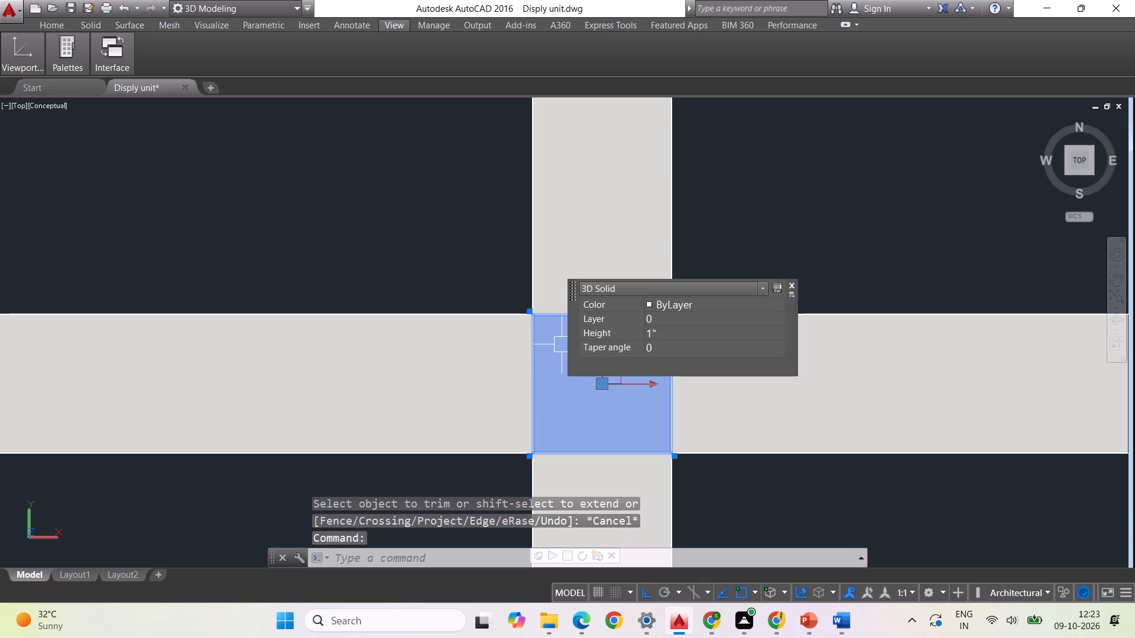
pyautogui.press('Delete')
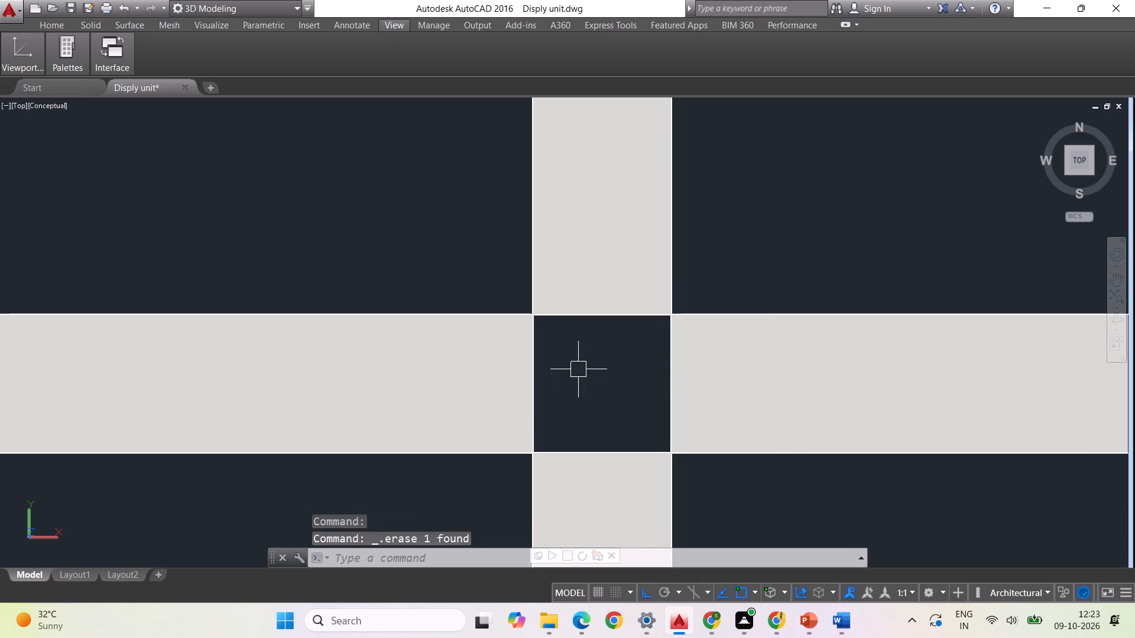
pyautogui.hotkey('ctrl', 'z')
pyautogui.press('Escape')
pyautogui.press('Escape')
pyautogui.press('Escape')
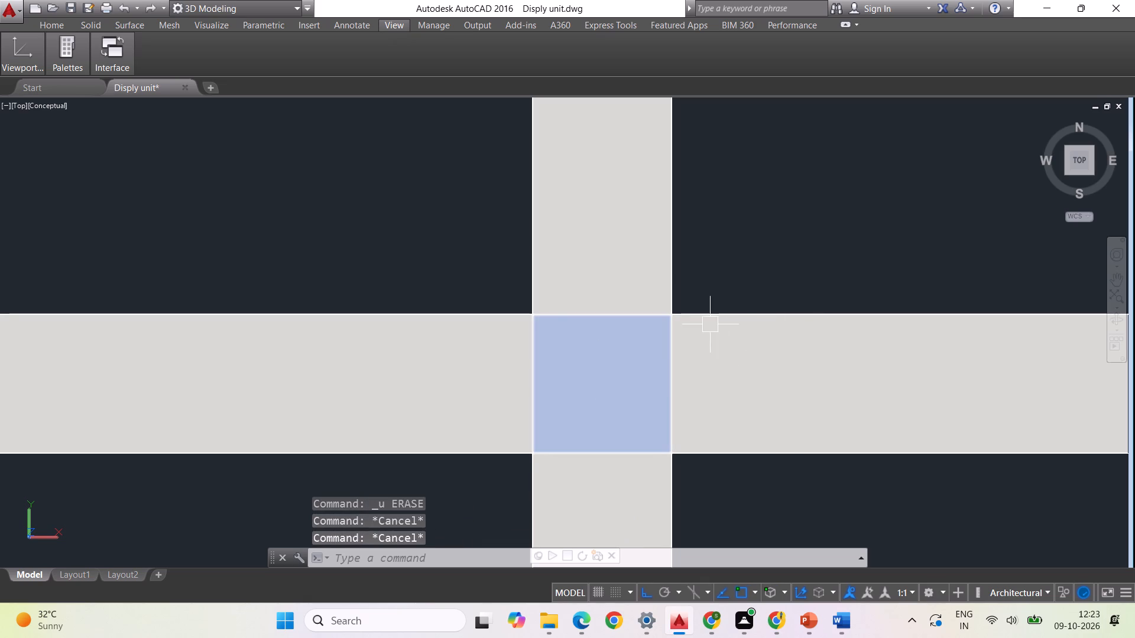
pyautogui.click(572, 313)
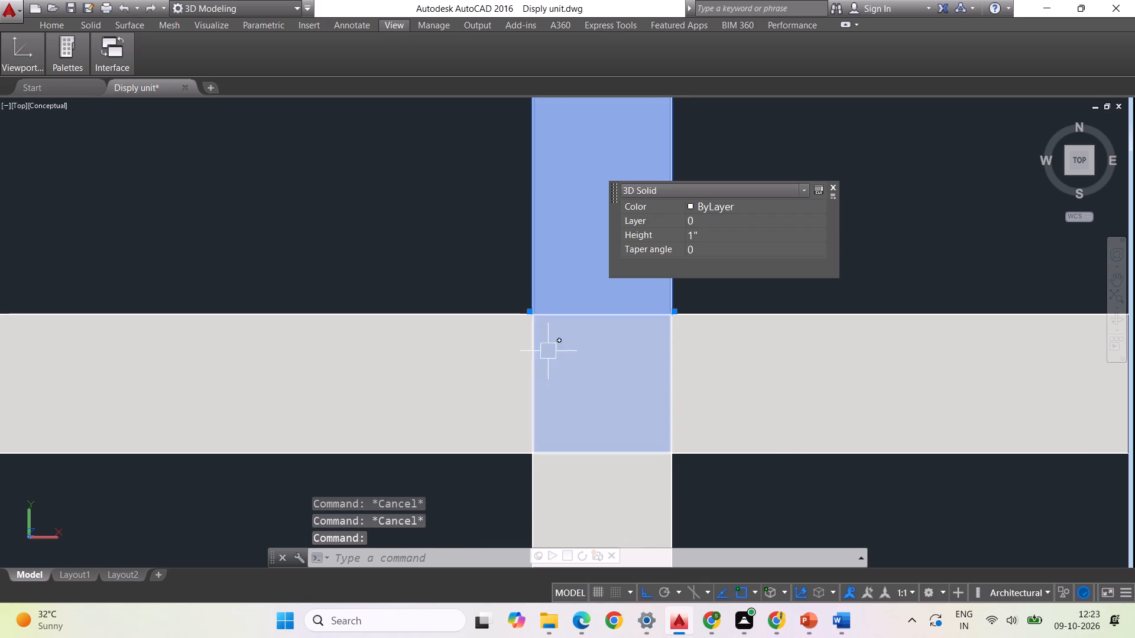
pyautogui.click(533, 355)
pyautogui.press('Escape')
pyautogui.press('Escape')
# Examine the original frame model and its copy against the dimensioned reference drawing and photo, especially where the boxes overlap.
pyautogui.scroll(-5, 497, 333)
pyautogui.scroll(-2, 569, 377)
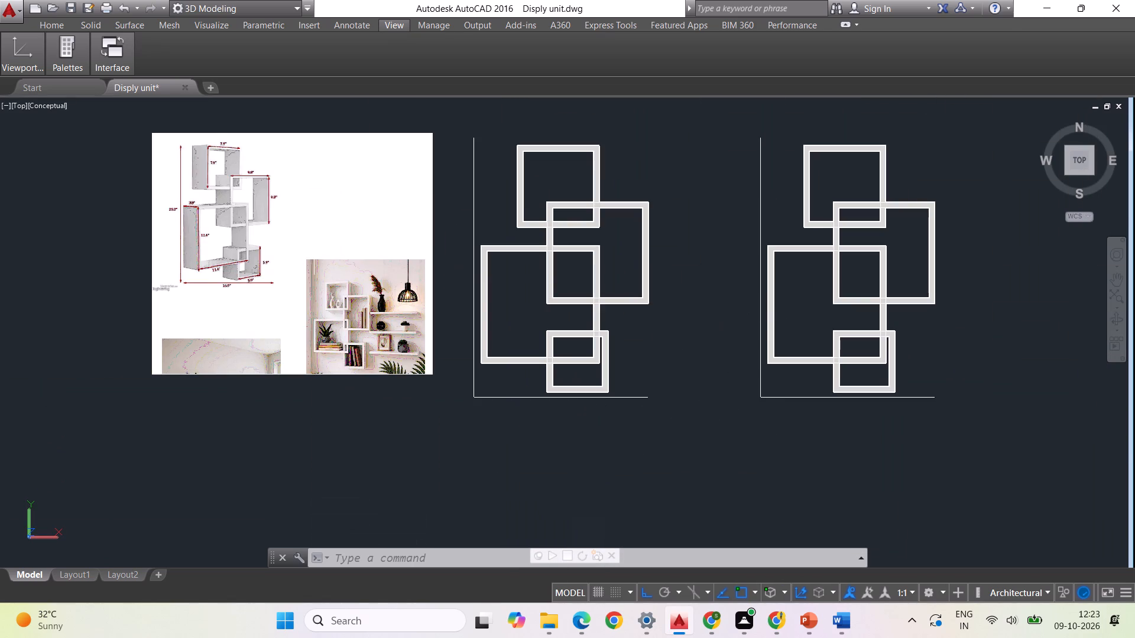
pyautogui.scroll(2, 304, 249)
pyautogui.scroll(1, 197, 237)
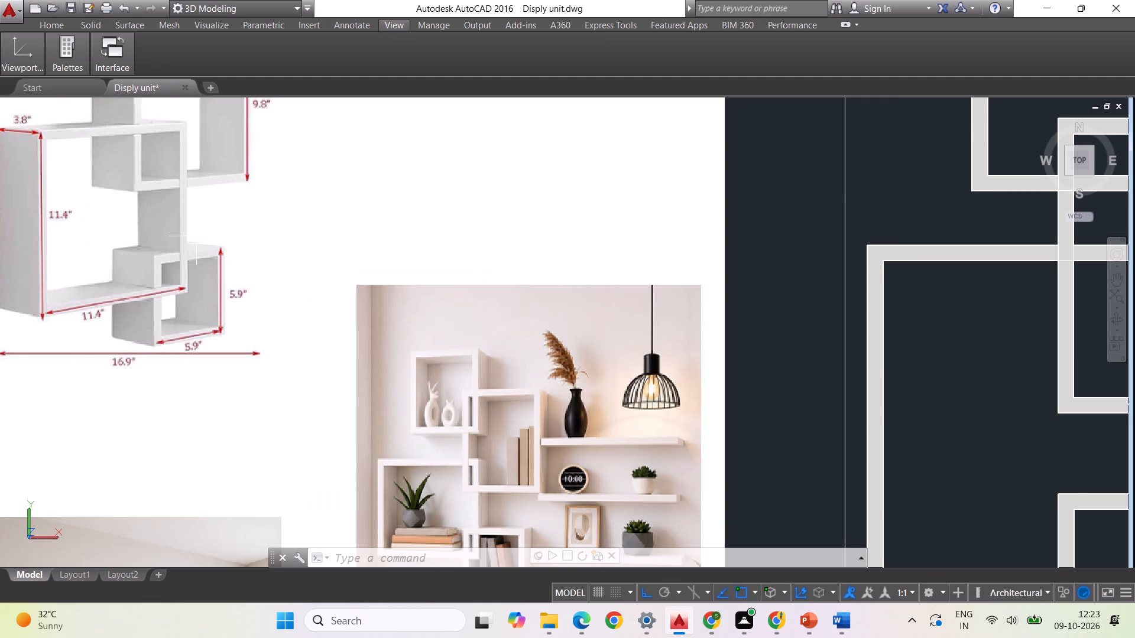
pyautogui.scroll(-2, 197, 237)
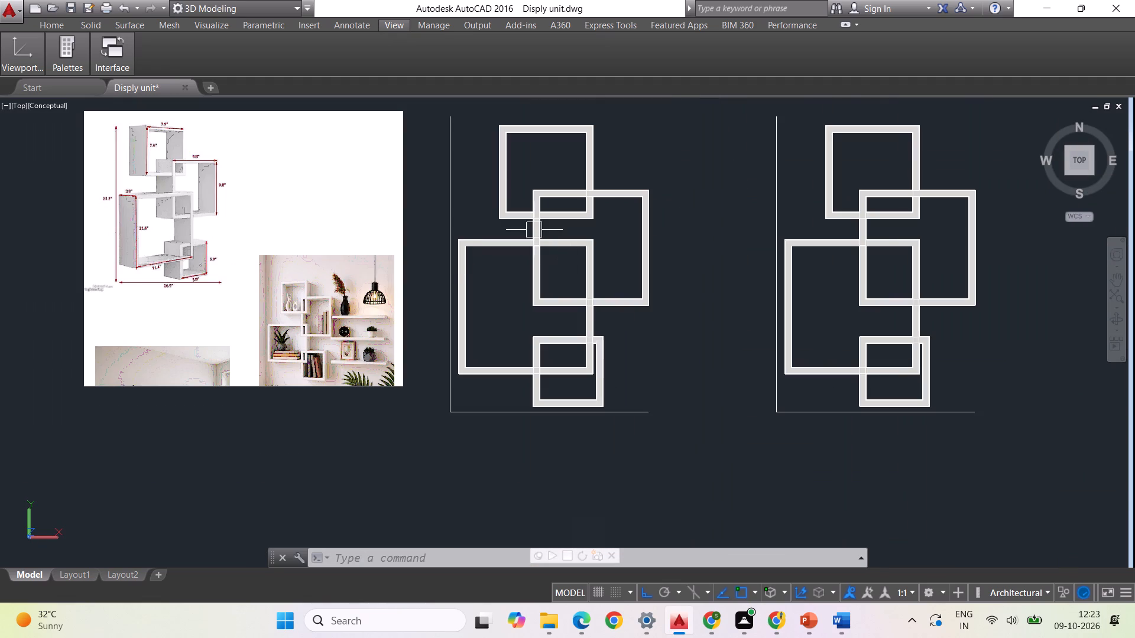
pyautogui.scroll(2, 534, 230)
pyautogui.scroll(-1, 749, 292)
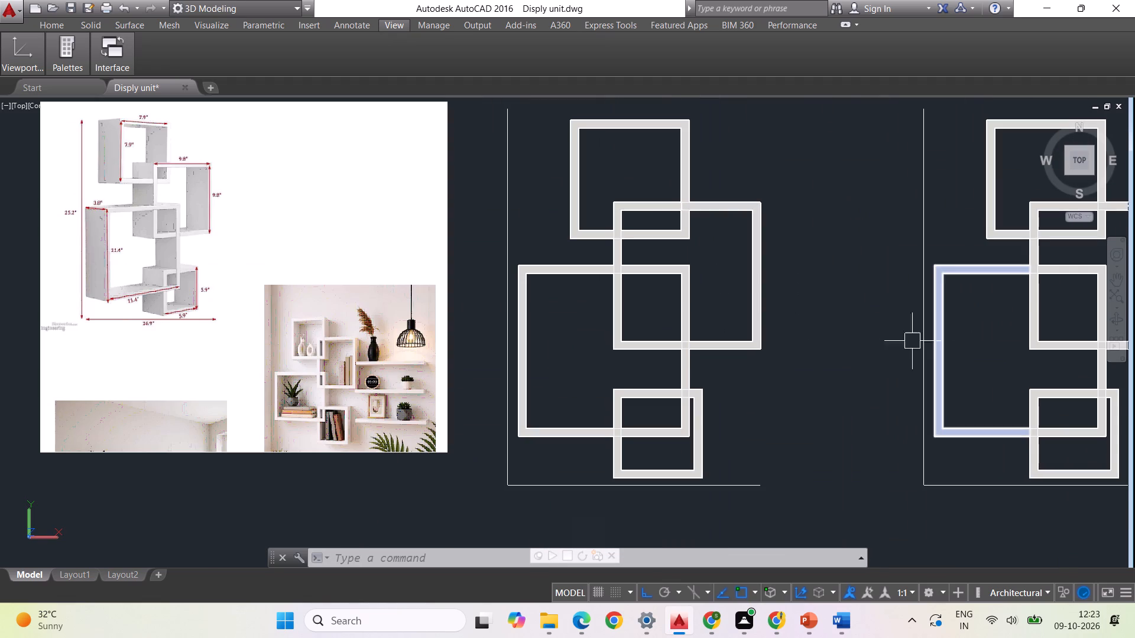
pyautogui.scroll(-1, 576, 388)
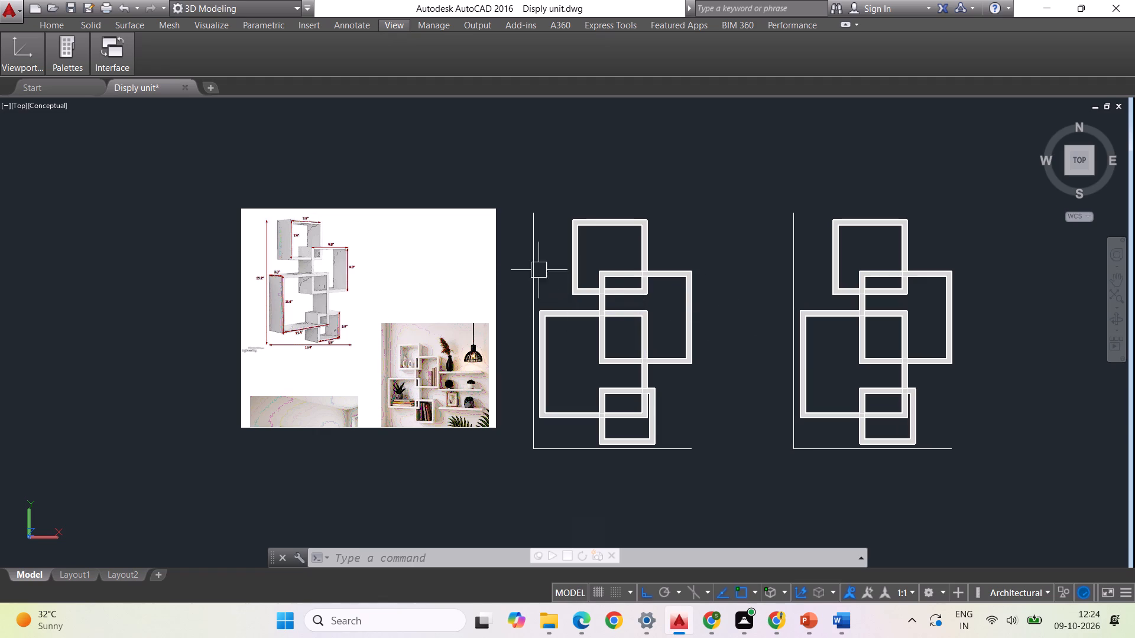
pyautogui.scroll(-1, 271, 285)
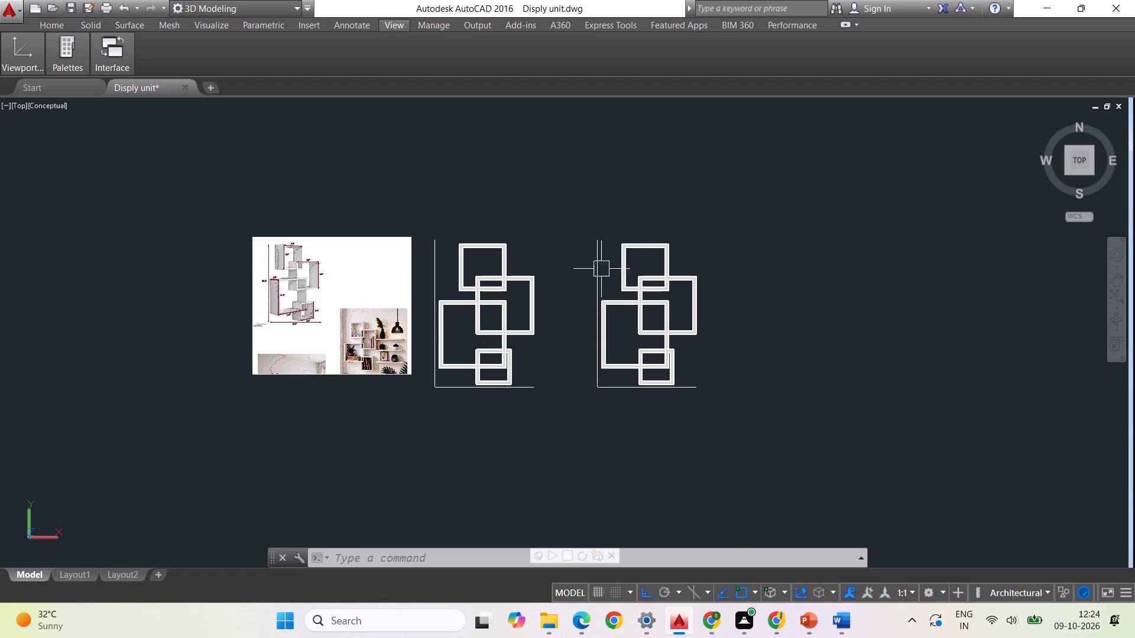
pyautogui.scroll(1, 361, 308)
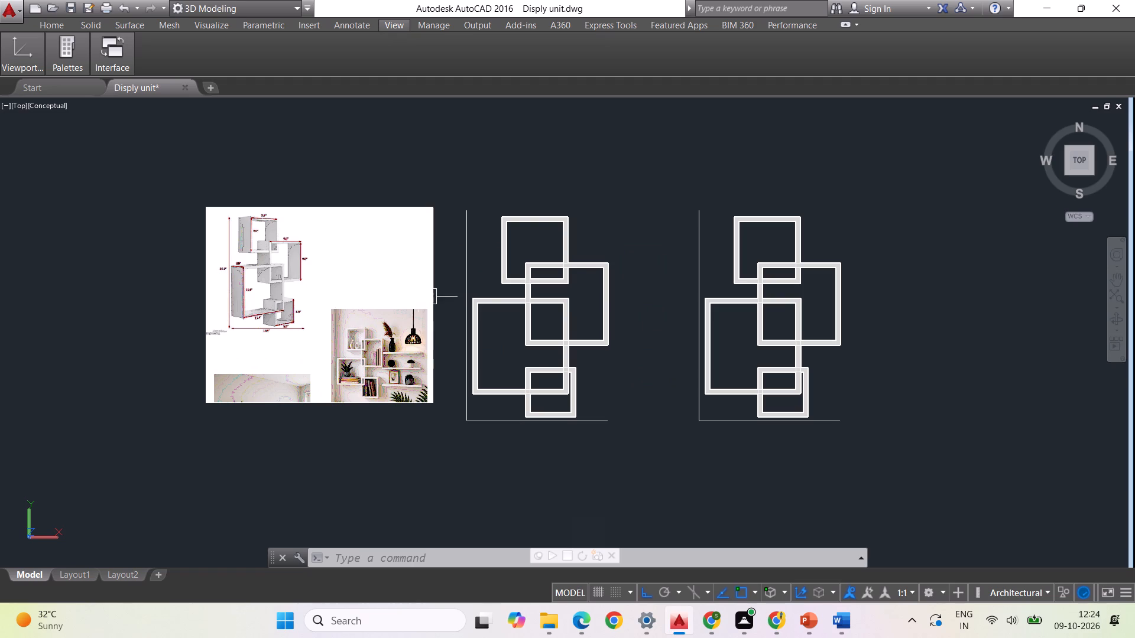
pyautogui.scroll(-1, 592, 316)
pyautogui.scroll(2, 459, 337)
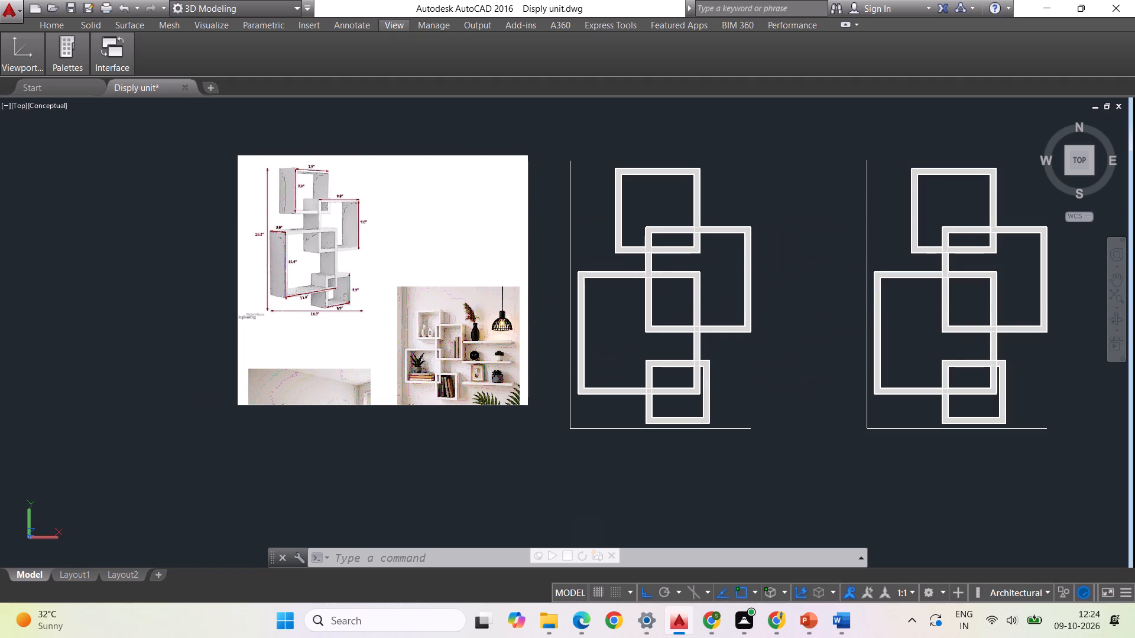
pyautogui.scroll(-1, 231, 248)
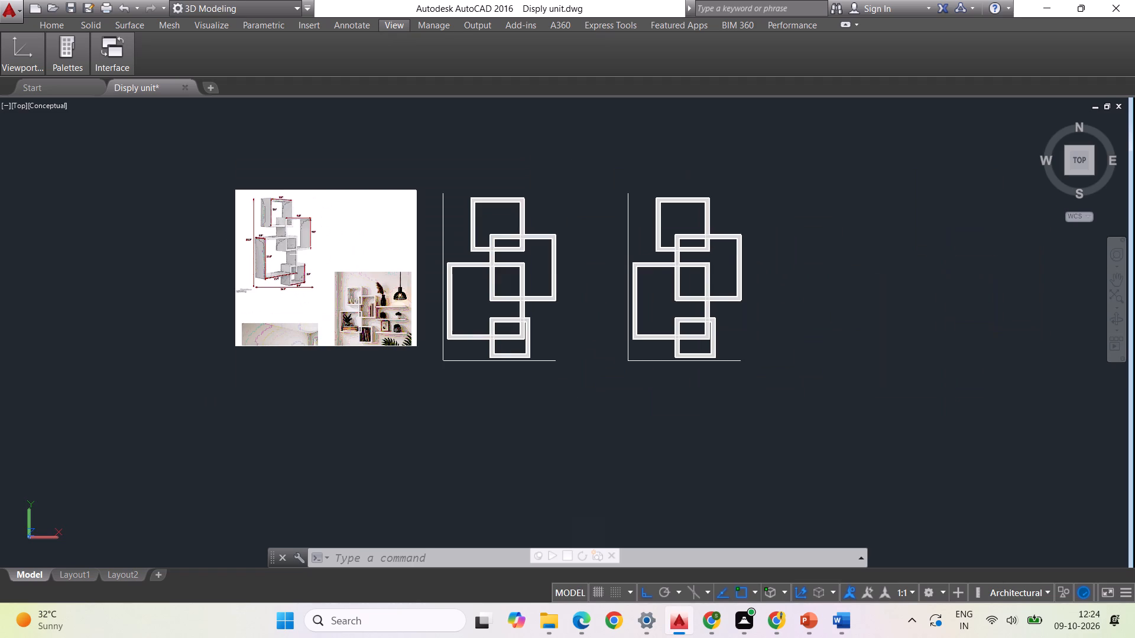
# Copy the duplicate frame model with its guide lines straight down, clear of the reference images and original model.
pyautogui.moveTo(829, 393); pyautogui.dragTo(814, 384)
pyautogui.click(607, 155)
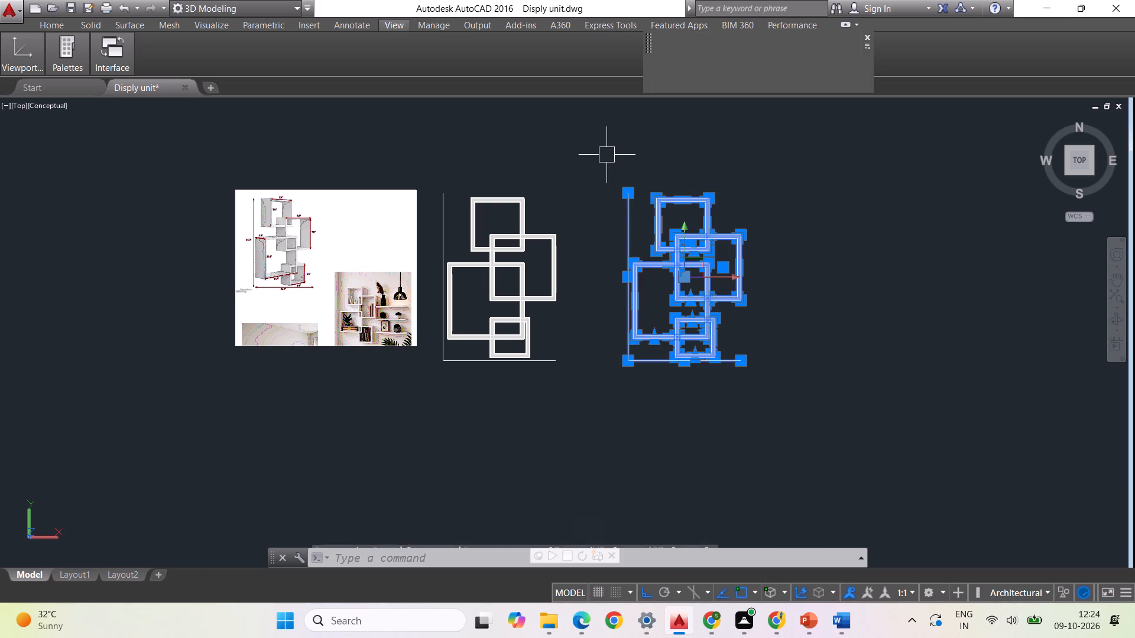
pyautogui.rightClick(568, 152)
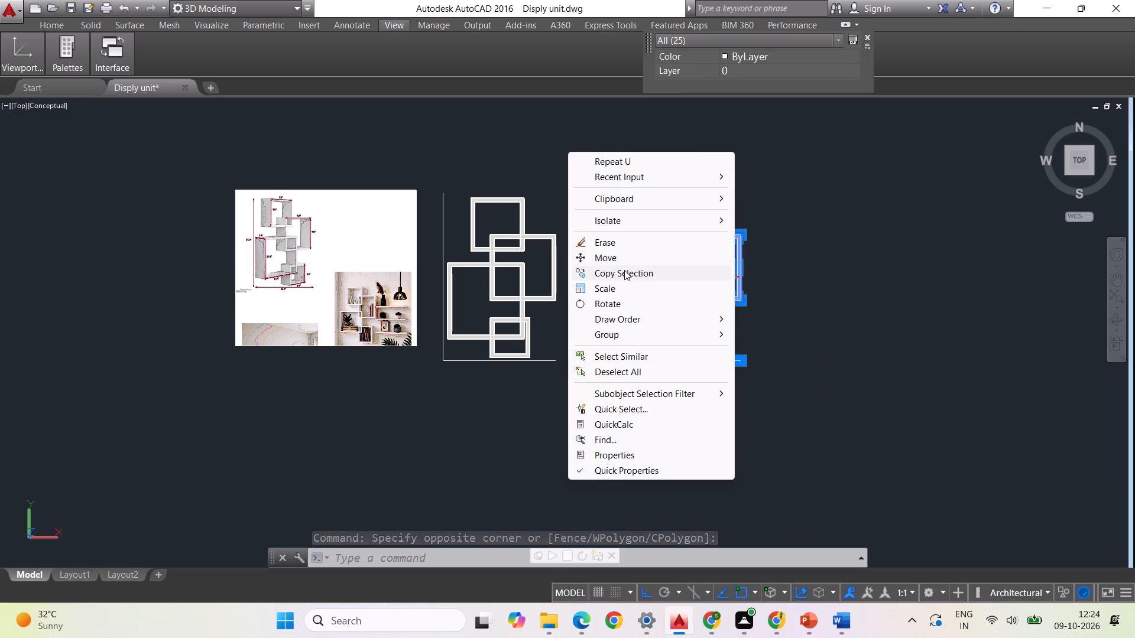
pyautogui.click(624, 270)
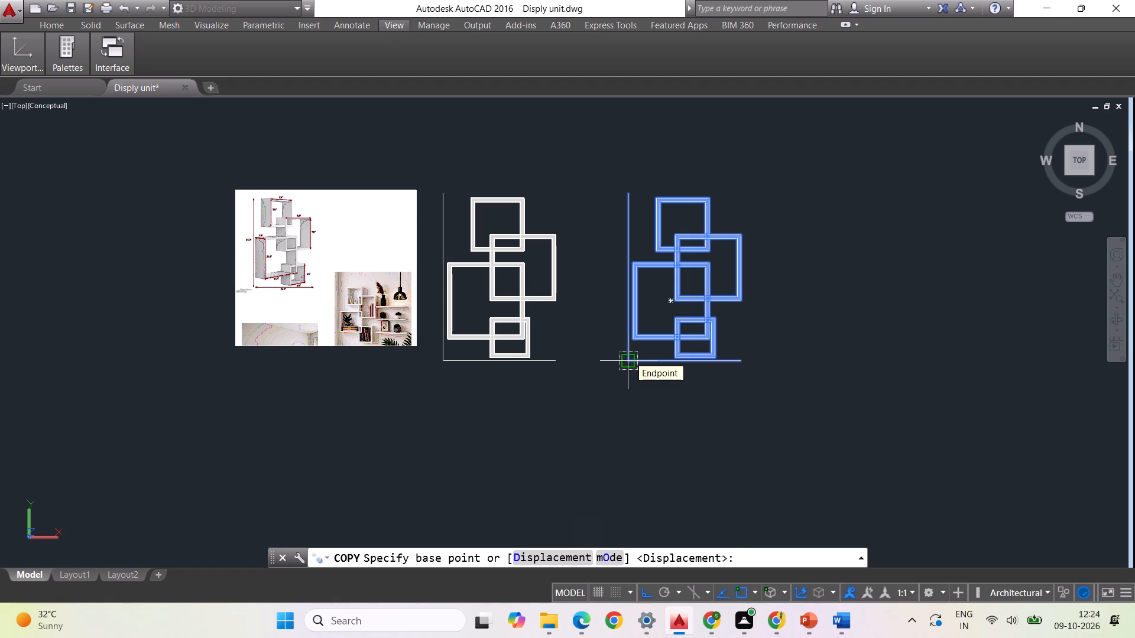
pyautogui.click(629, 356)
pyautogui.scroll(-1, 640, 383)
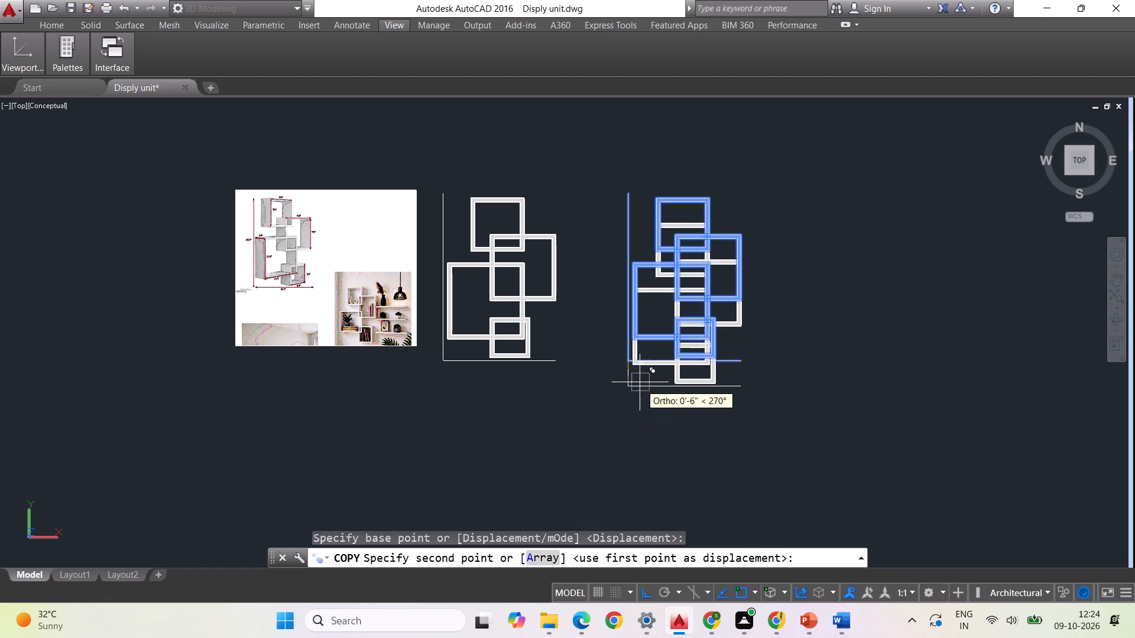
pyautogui.scroll(-1, 640, 383)
pyautogui.click(637, 471)
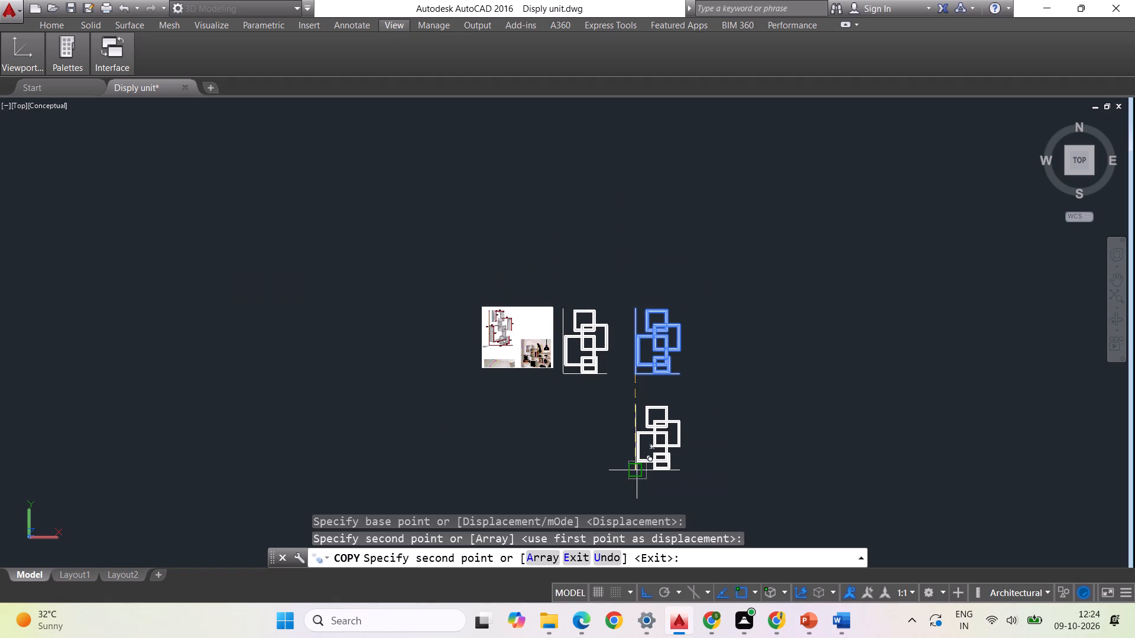
pyautogui.press('Escape')
# Erase the duplicate frame model and guide lines standing directly beside the original, keeping the lower copy.
pyautogui.scroll(2, 691, 362)
pyautogui.click(709, 392)
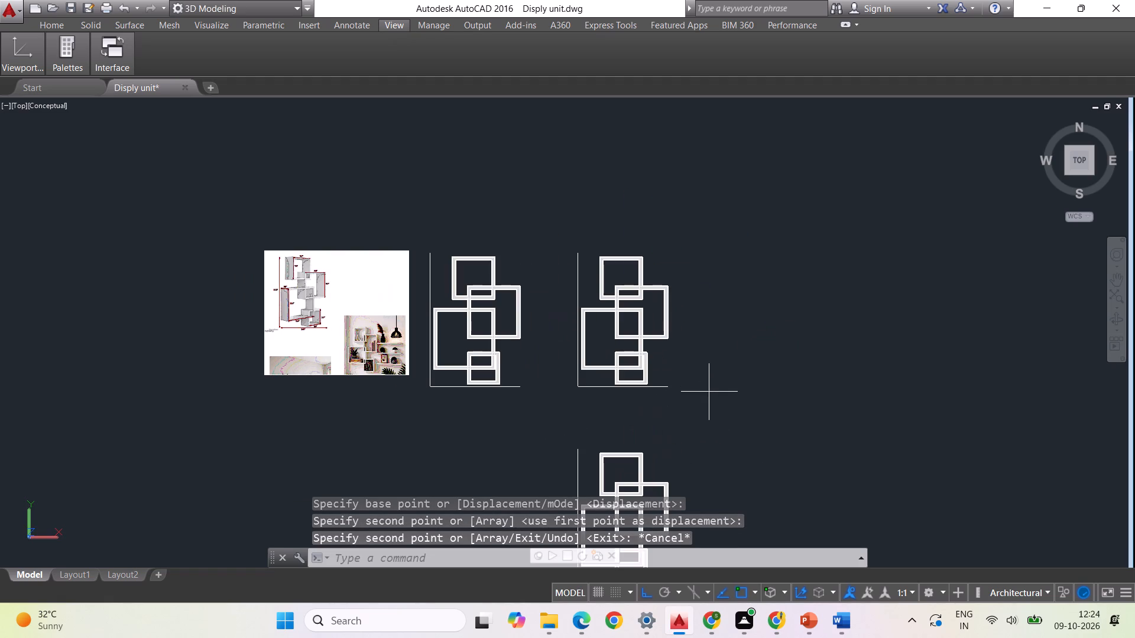
pyautogui.click(567, 236)
pyautogui.press('Delete')
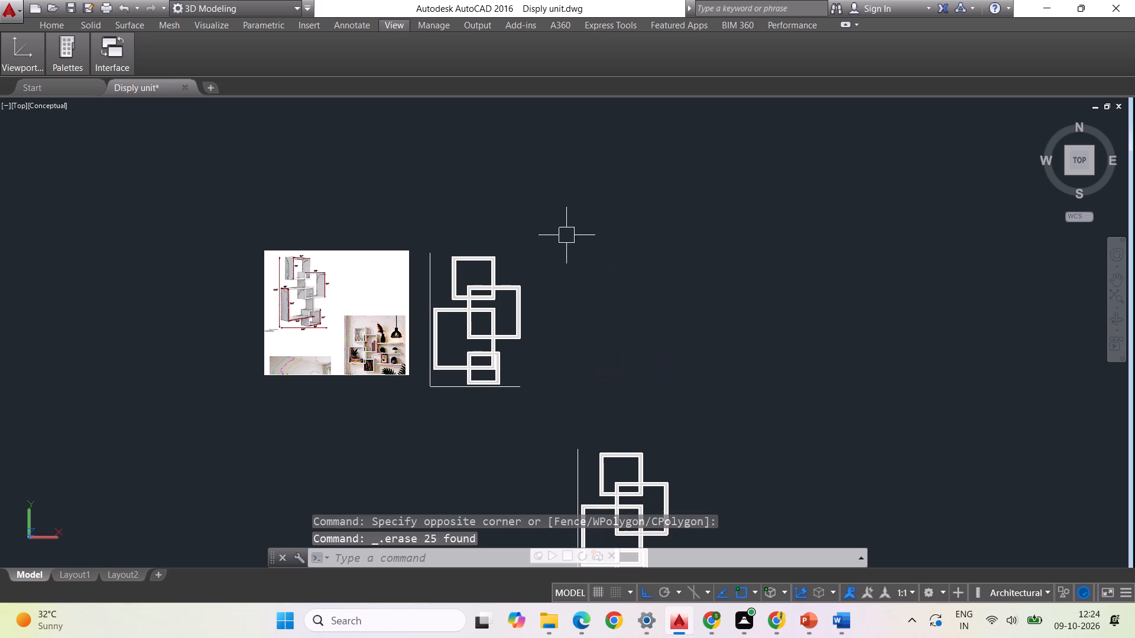
# Examine the dimensioned reference drawing and the photo against the original frame model, including the floating shelves beside the boxes.
pyautogui.scroll(-1, 651, 242)
pyautogui.scroll(1, 637, 294)
pyautogui.scroll(-1, 711, 297)
pyautogui.scroll(2, 520, 301)
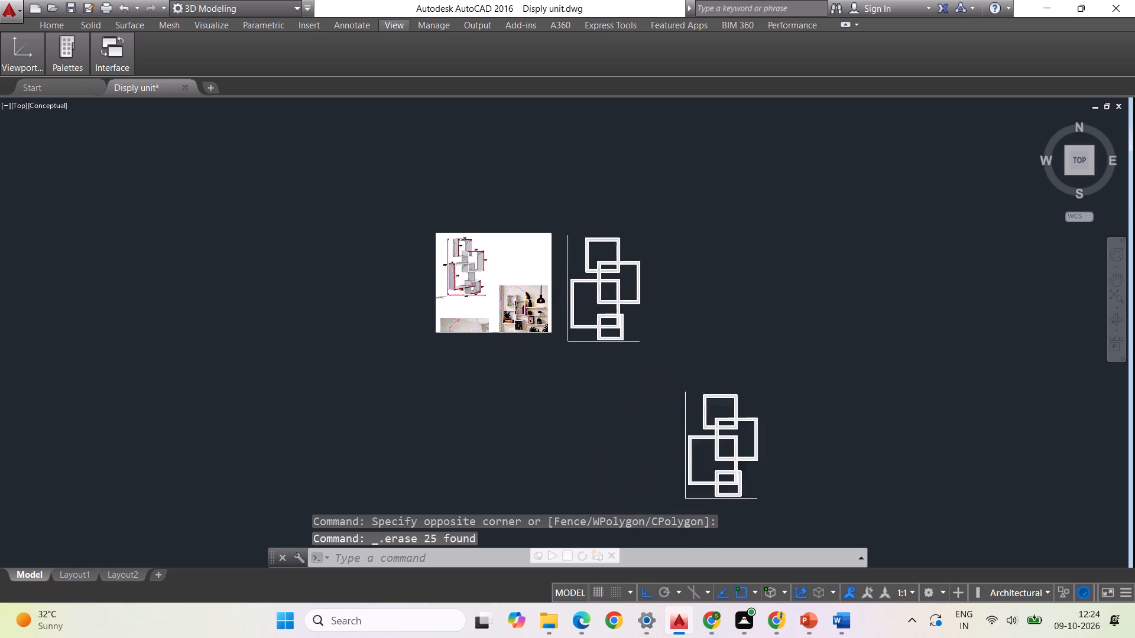
pyautogui.scroll(-1, 401, 307)
pyautogui.scroll(2, 491, 236)
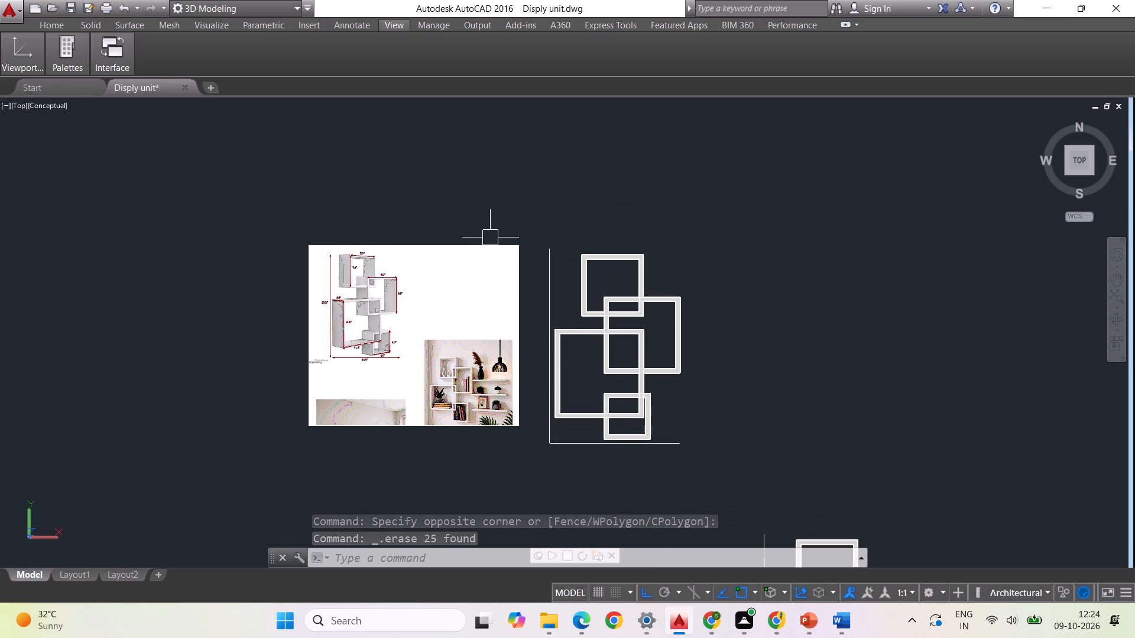
pyautogui.scroll(-1, 391, 259)
pyautogui.scroll(3, 452, 329)
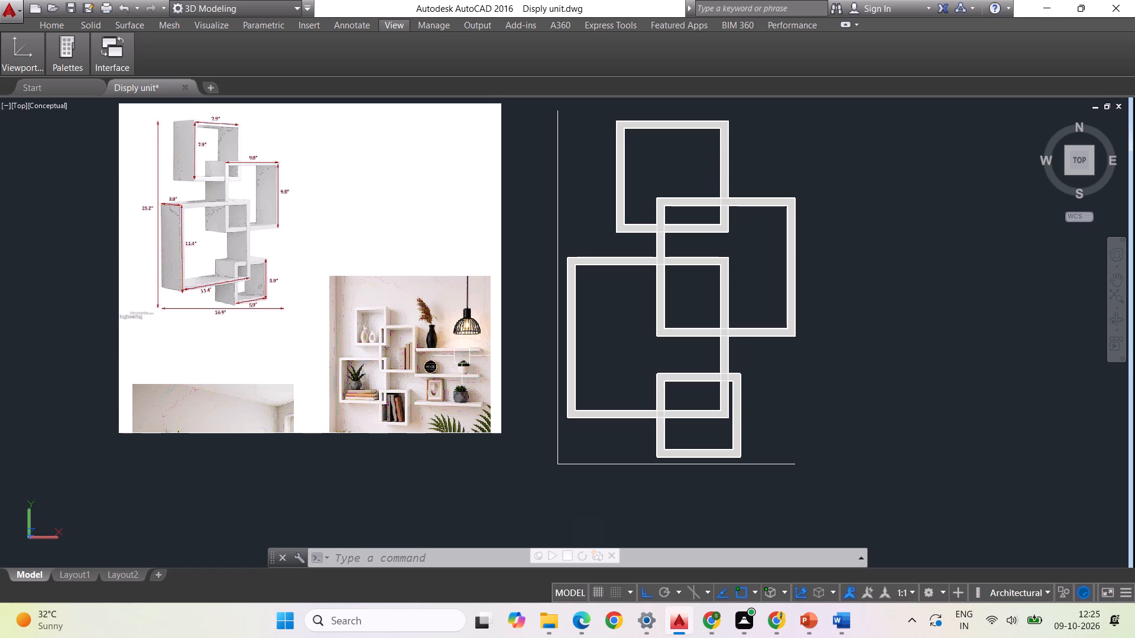
pyautogui.scroll(1, 463, 356)
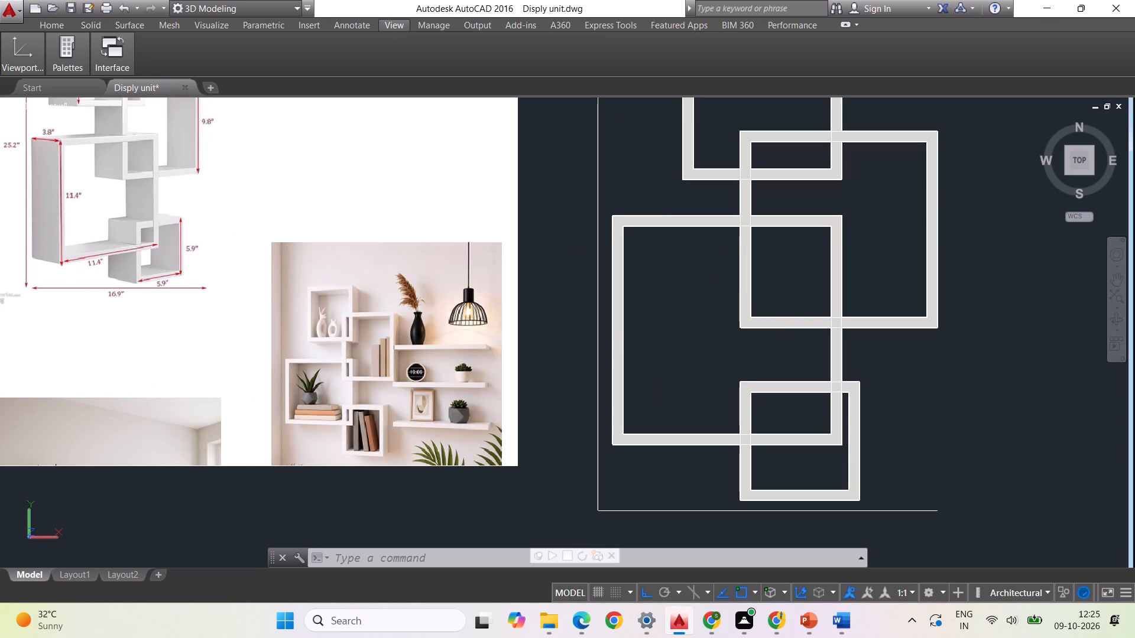
pyautogui.scroll(-1, 204, 361)
pyautogui.scroll(1, 384, 308)
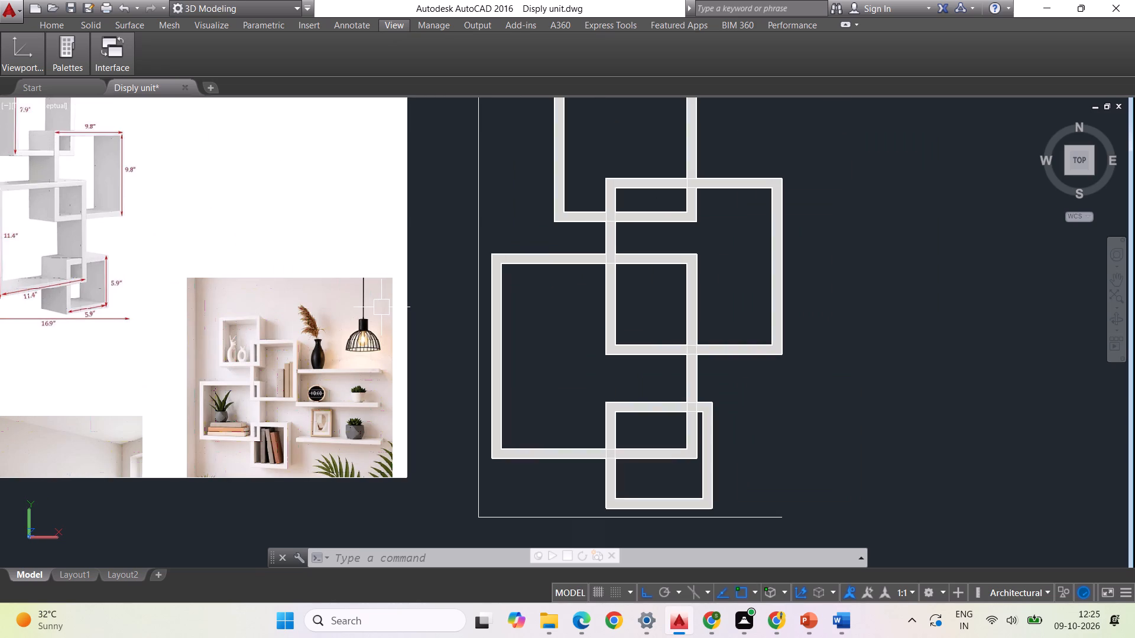
pyautogui.scroll(-1, 394, 354)
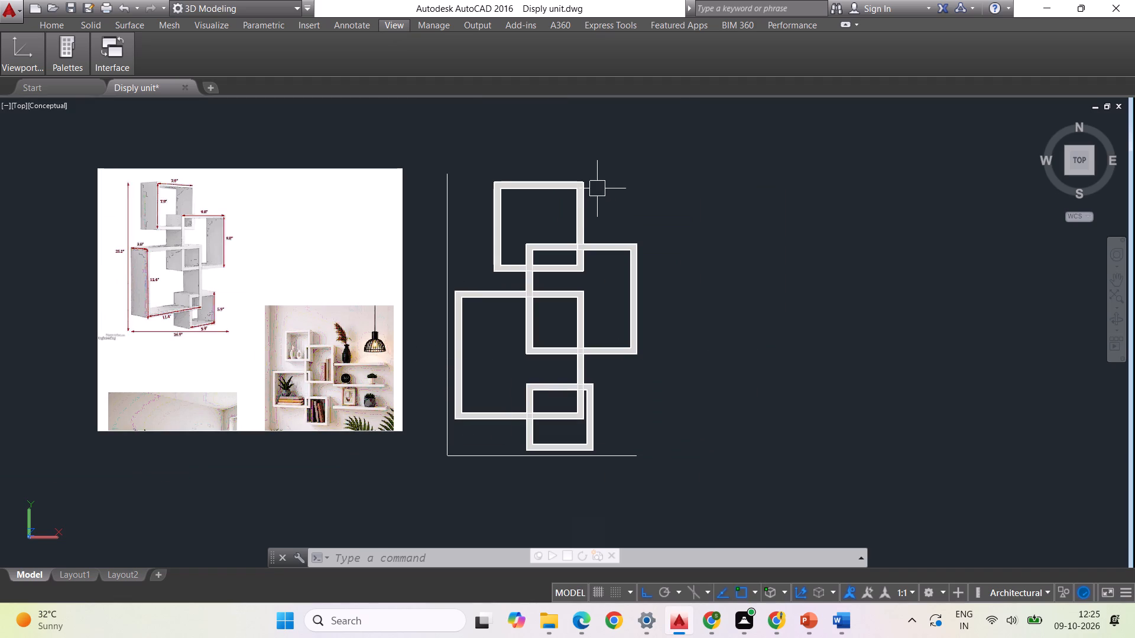
# Draw a horizontal shelf line about 1'-5" long outward from the outer side edge of the middle overlapping box.
pyautogui.press('Escape')
pyautogui.press('l')
pyautogui.press('Return')
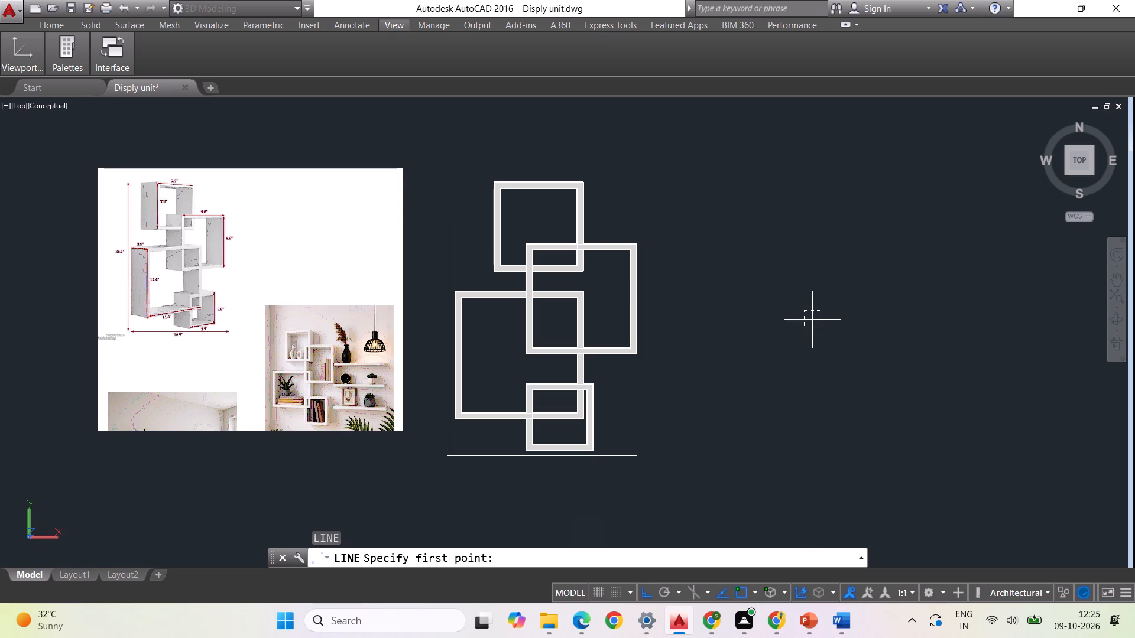
pyautogui.scroll(1, 762, 298)
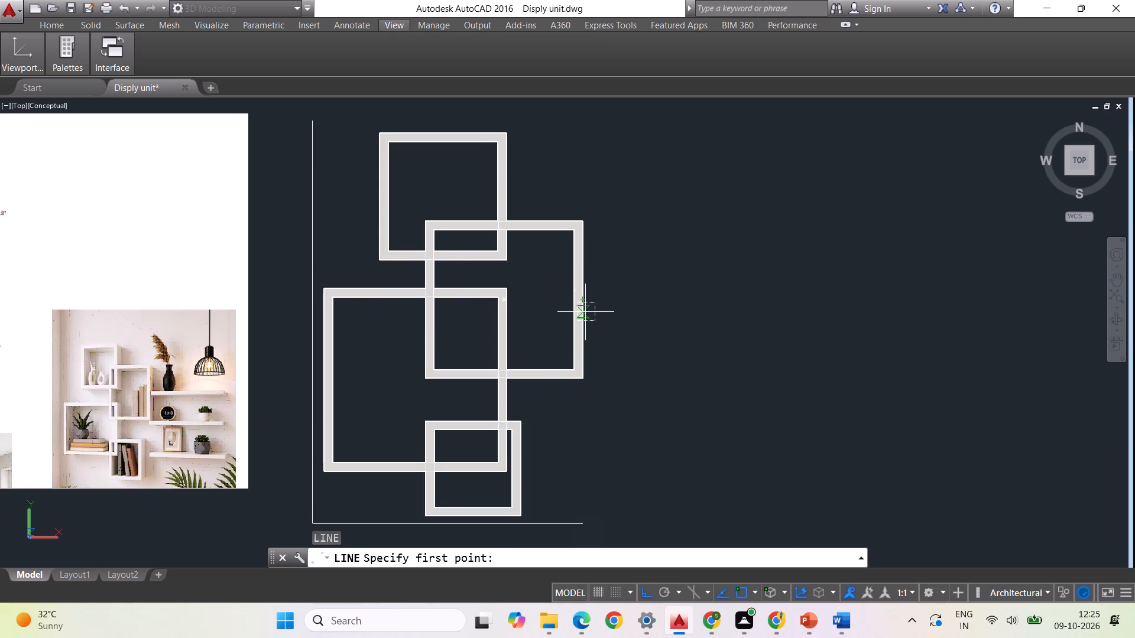
pyautogui.click(584, 314)
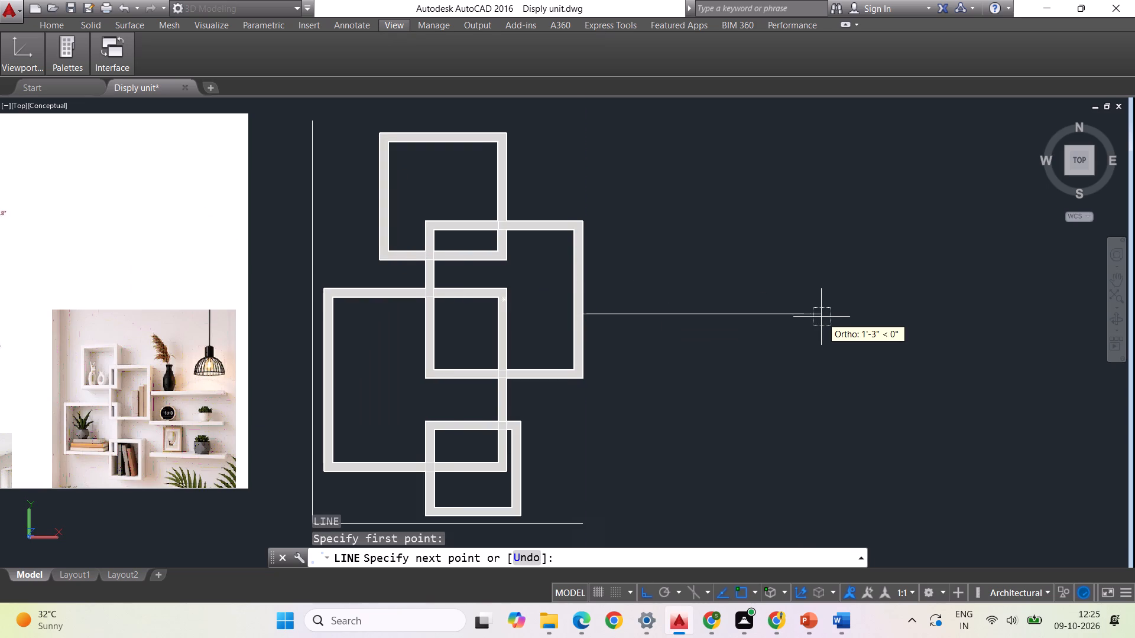
pyautogui.scroll(-1, 822, 317)
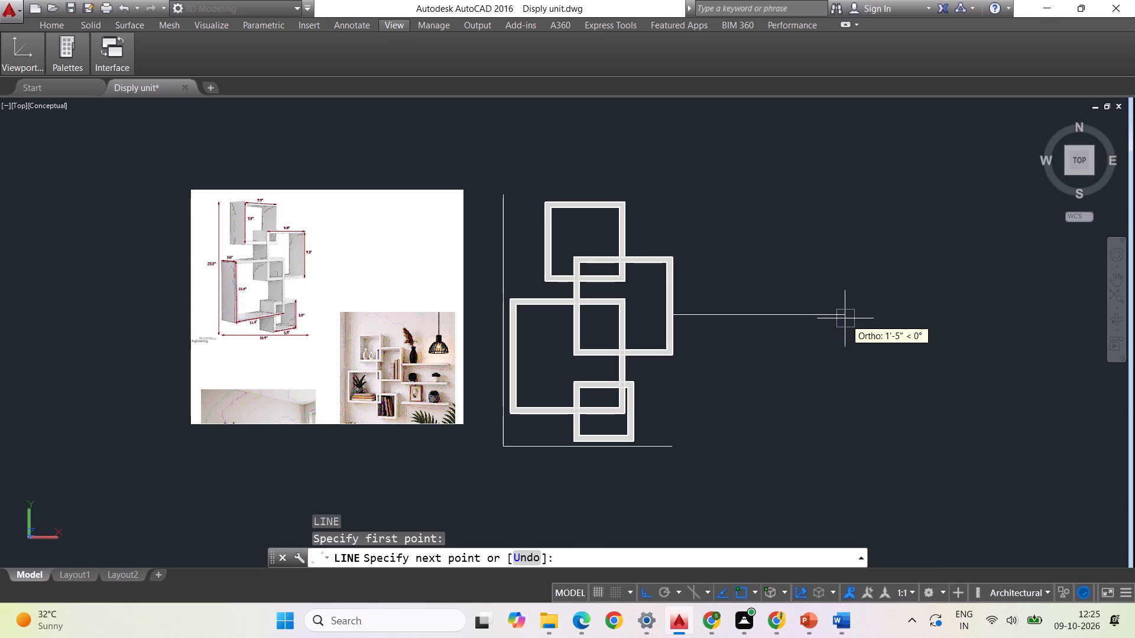
pyautogui.click(845, 319)
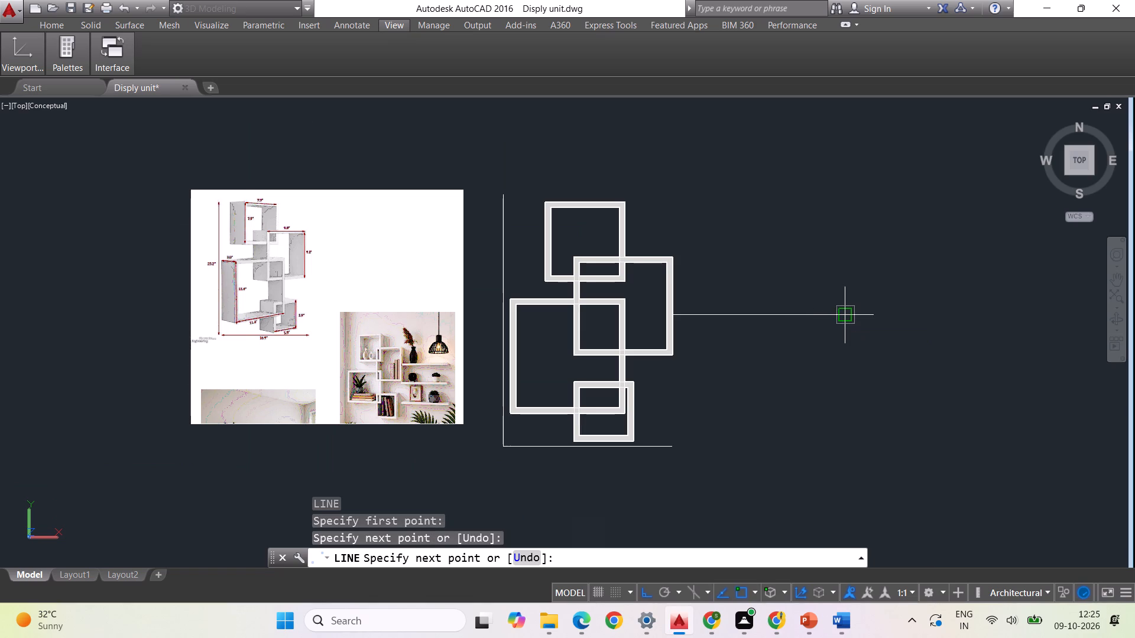
pyautogui.press('Escape')
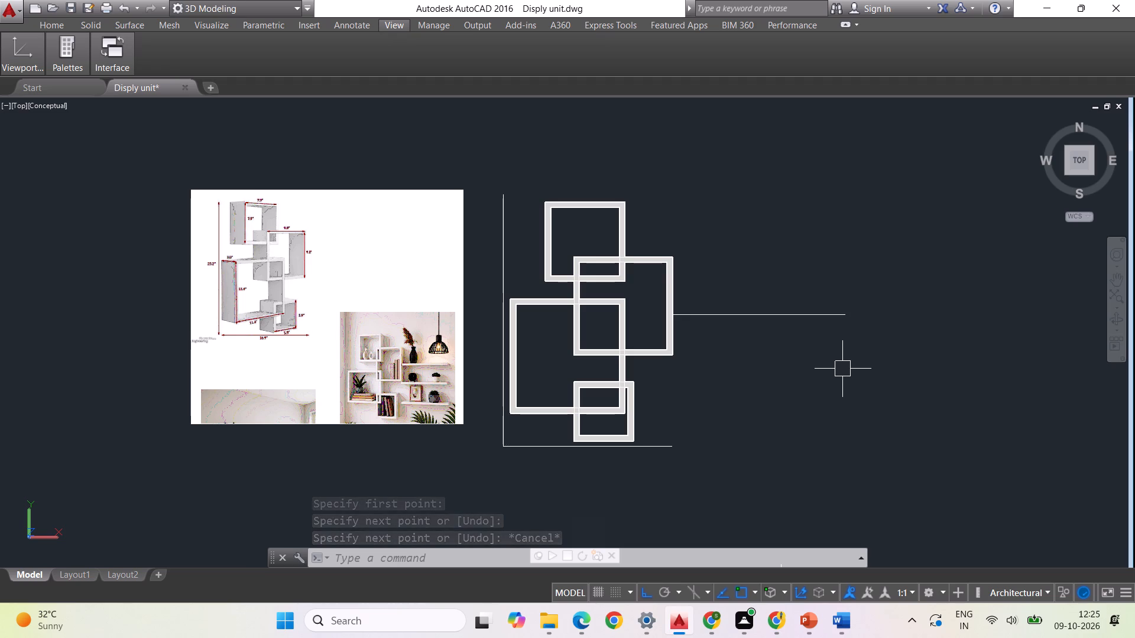
# Draw a second horizontal shelf line just below the middle box's outer lower corner, ending in line with the first shelf line's end.
pyautogui.press('l')
pyautogui.press('Return')
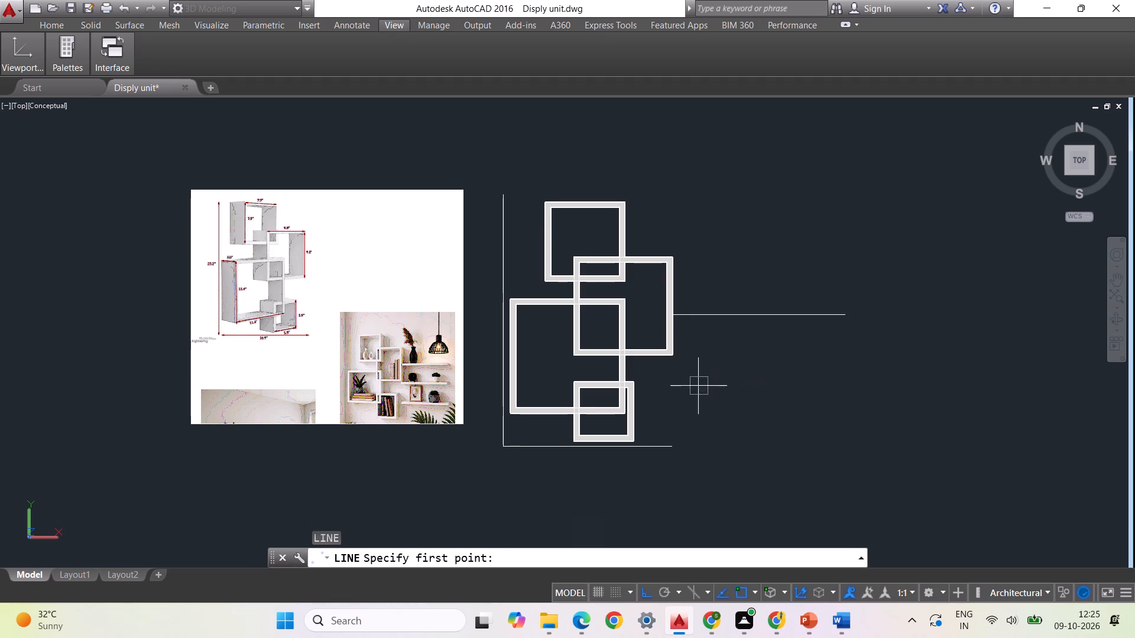
pyautogui.scroll(1, 699, 386)
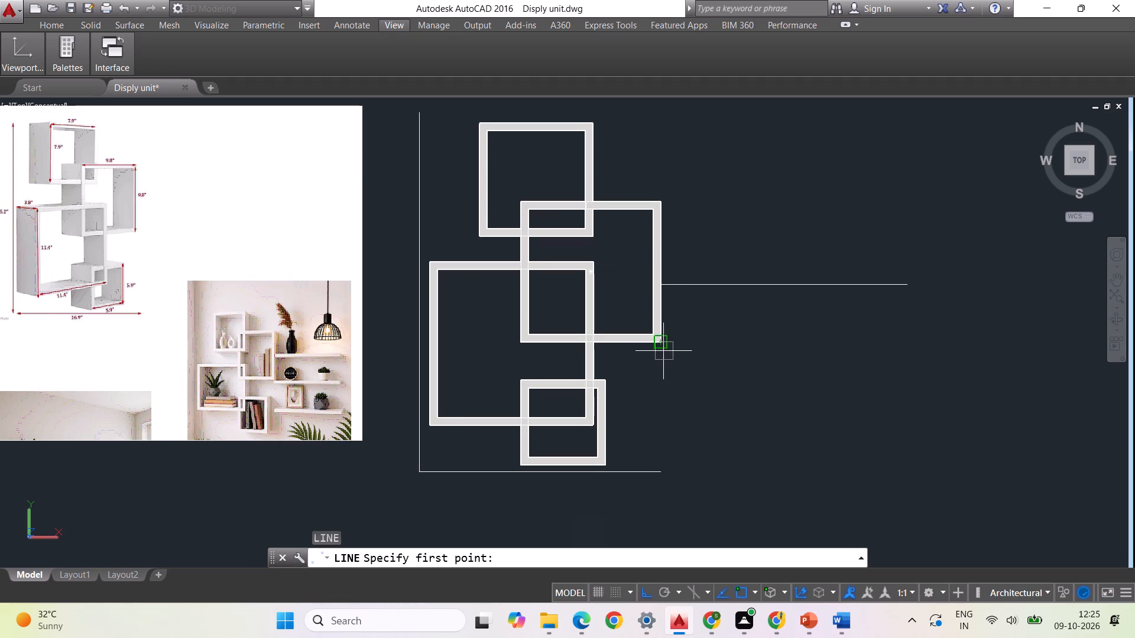
pyautogui.click(663, 353)
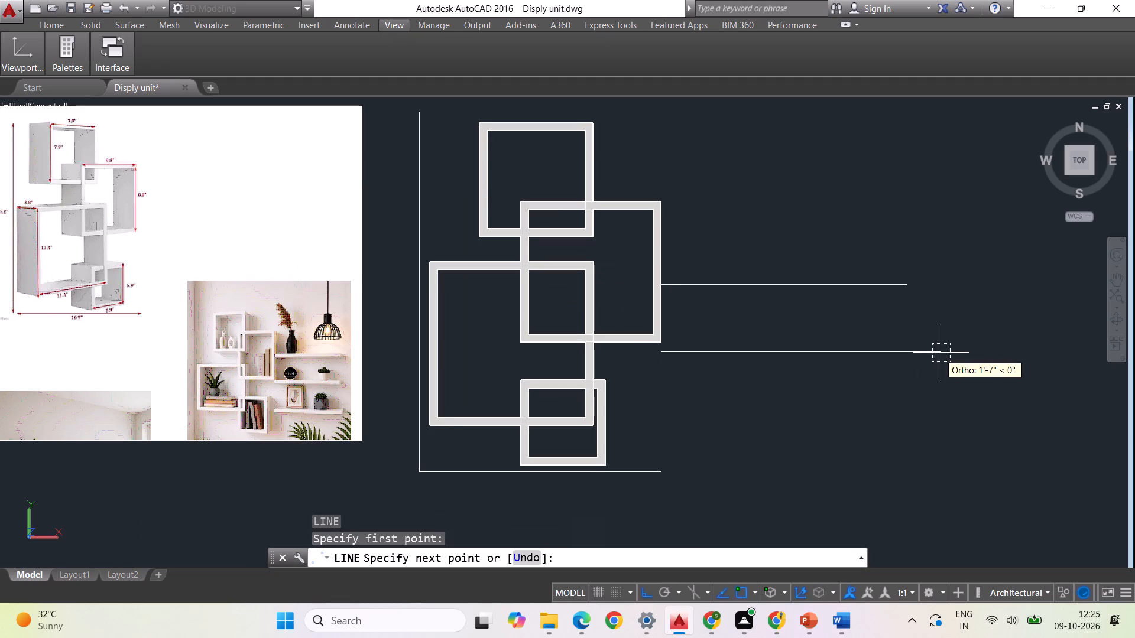
pyautogui.click(909, 355)
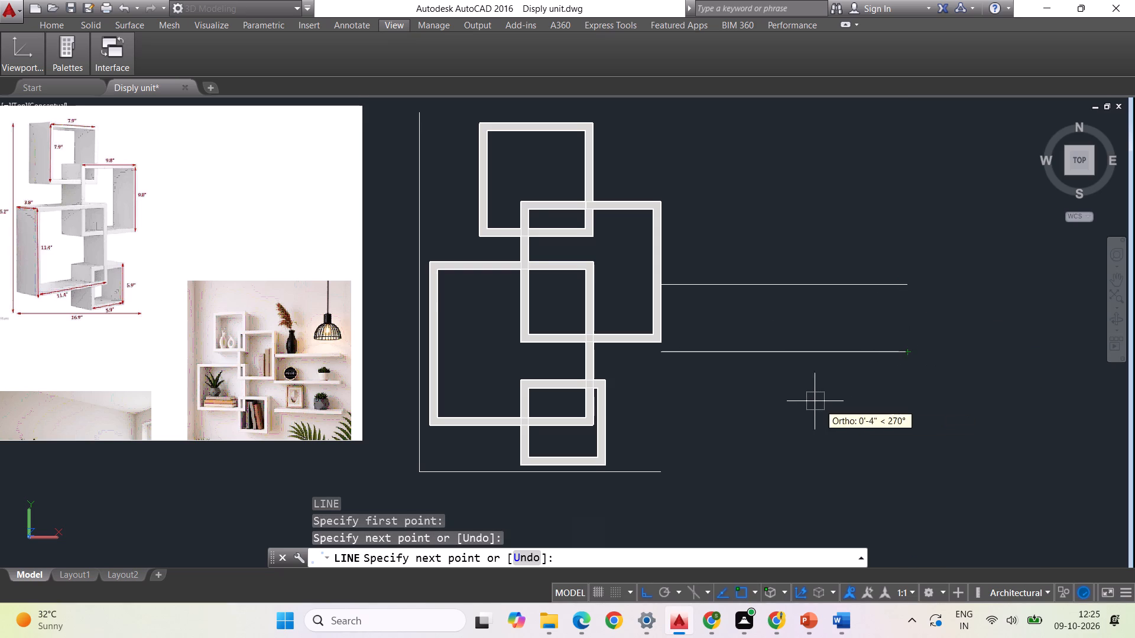
pyautogui.press('Escape')
# Copy the second shelf line about 6" straight down to form a third shelf line beside the small box.
pyautogui.scroll(-1, 876, 409)
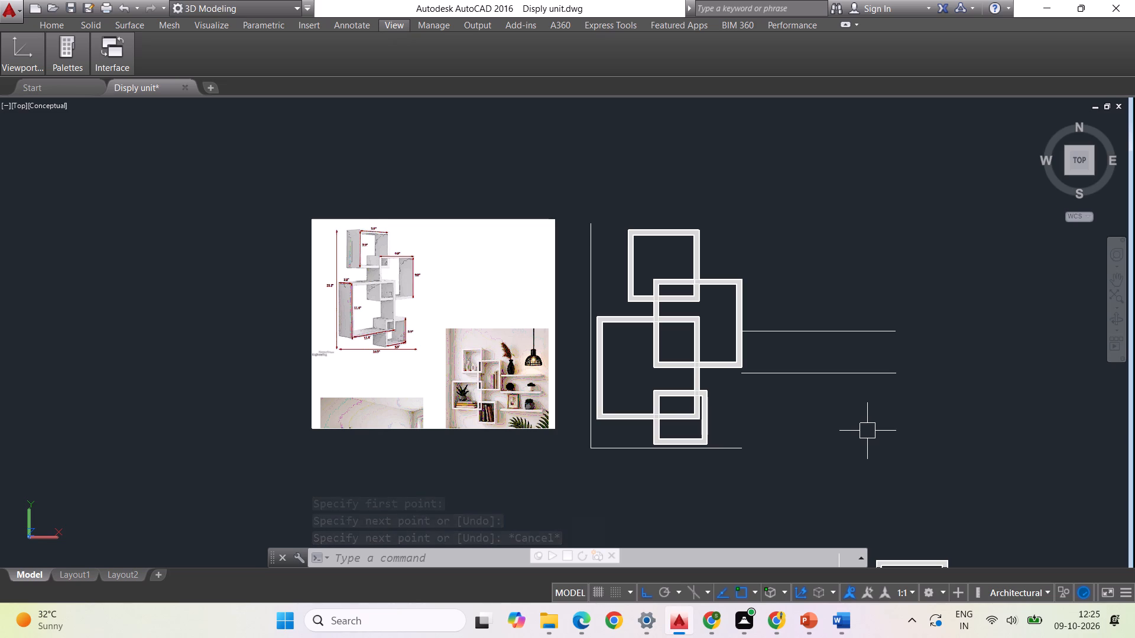
pyautogui.click(858, 372)
pyautogui.rightClick(865, 424)
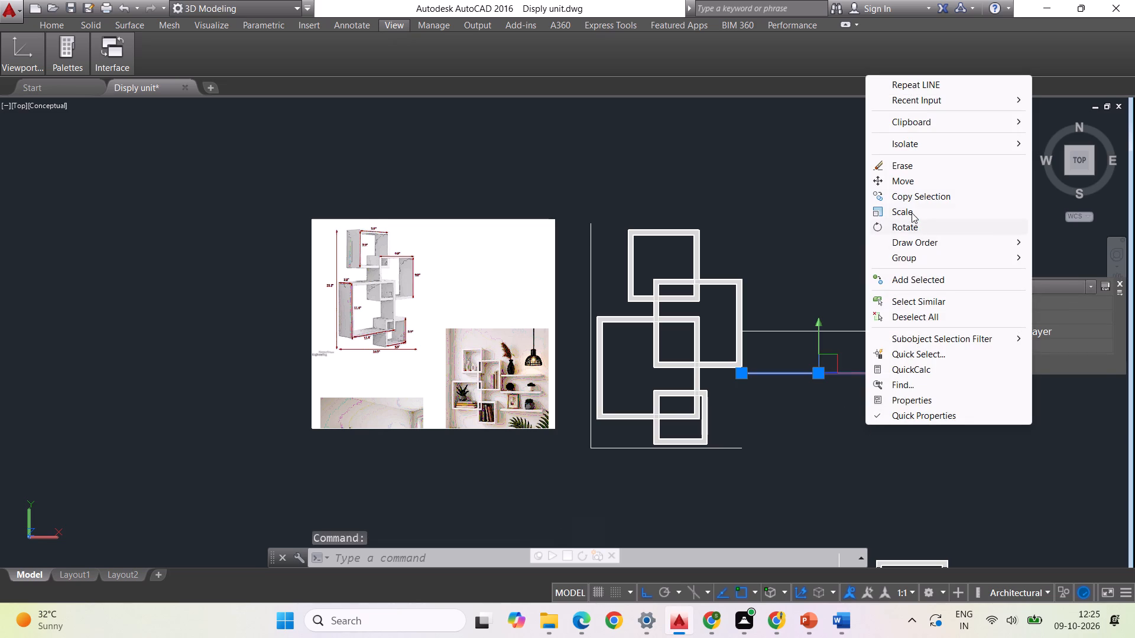
pyautogui.click(915, 200)
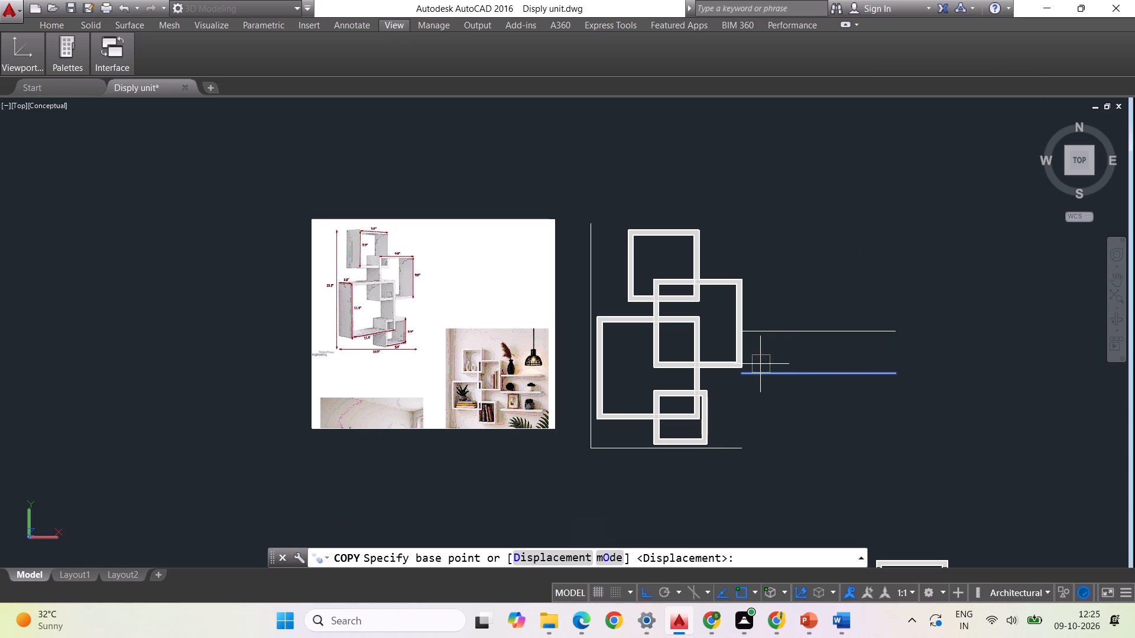
pyautogui.click(740, 373)
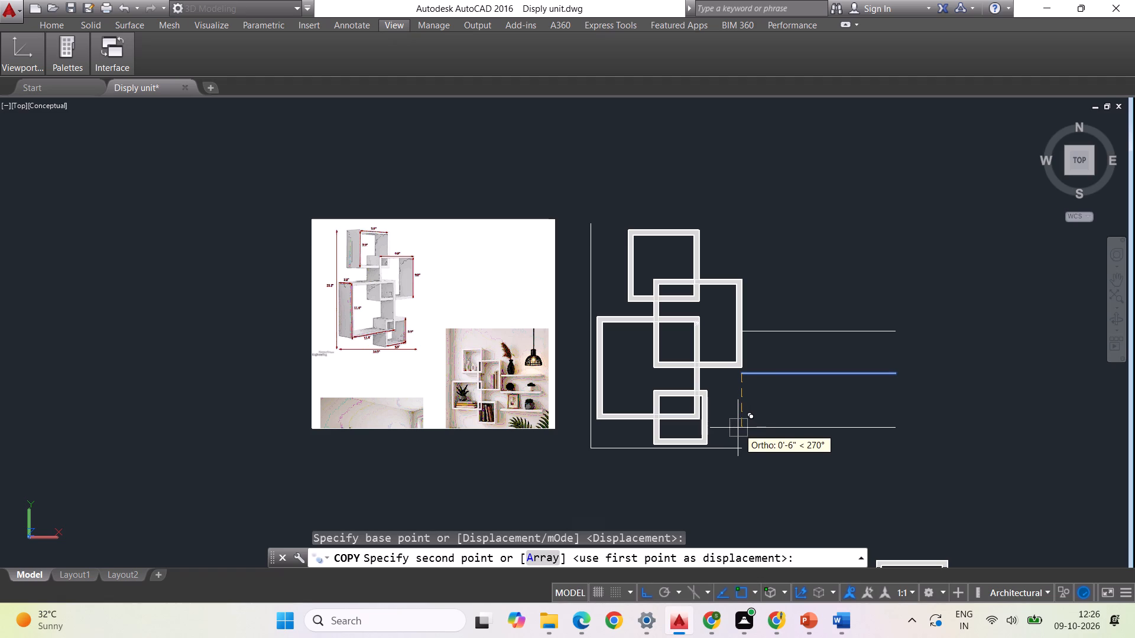
pyautogui.scroll(1, 738, 428)
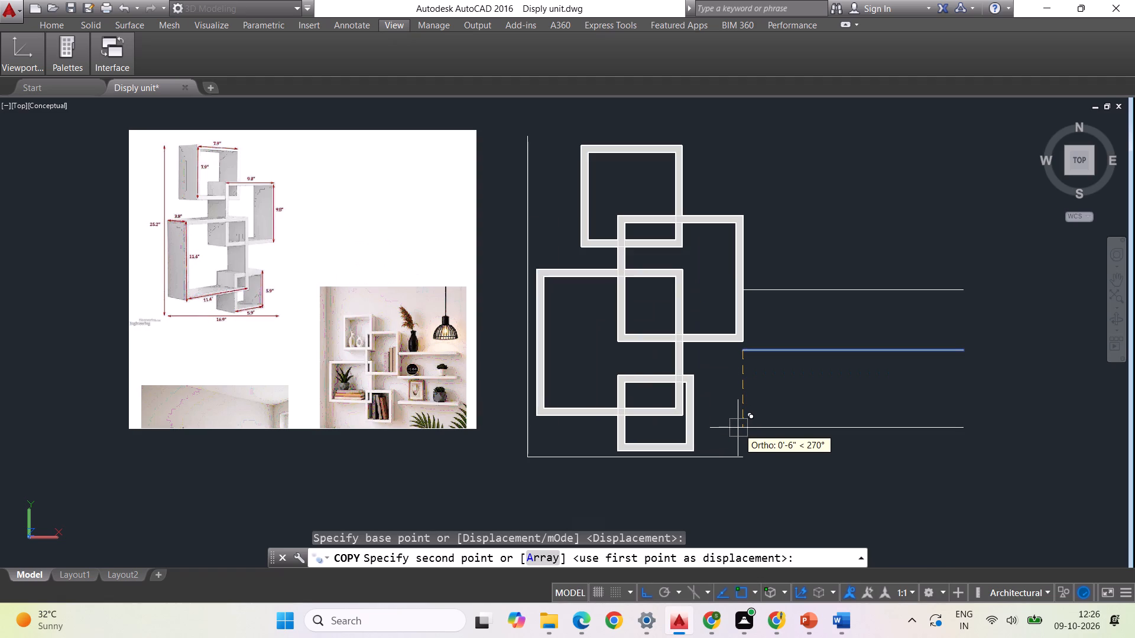
pyautogui.click(738, 428)
pyautogui.press('Escape')
# Offset the three shelf lines by 0.5": the uppermost line upward, and the middle and lowest lines downward.
pyautogui.scroll(-1, 702, 440)
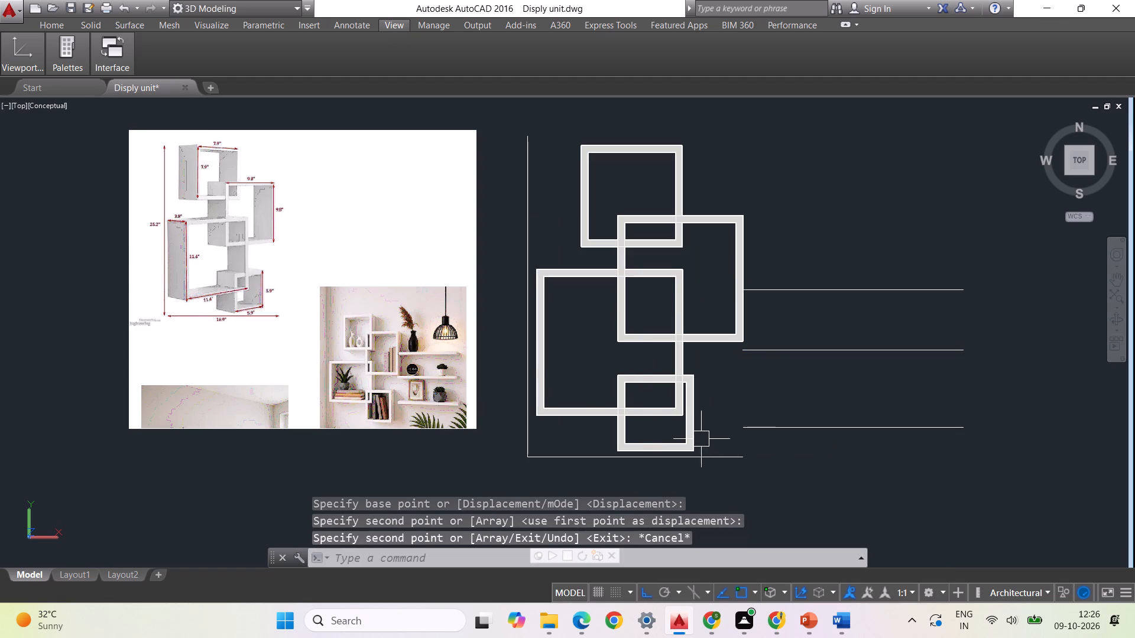
pyautogui.scroll(1, 758, 380)
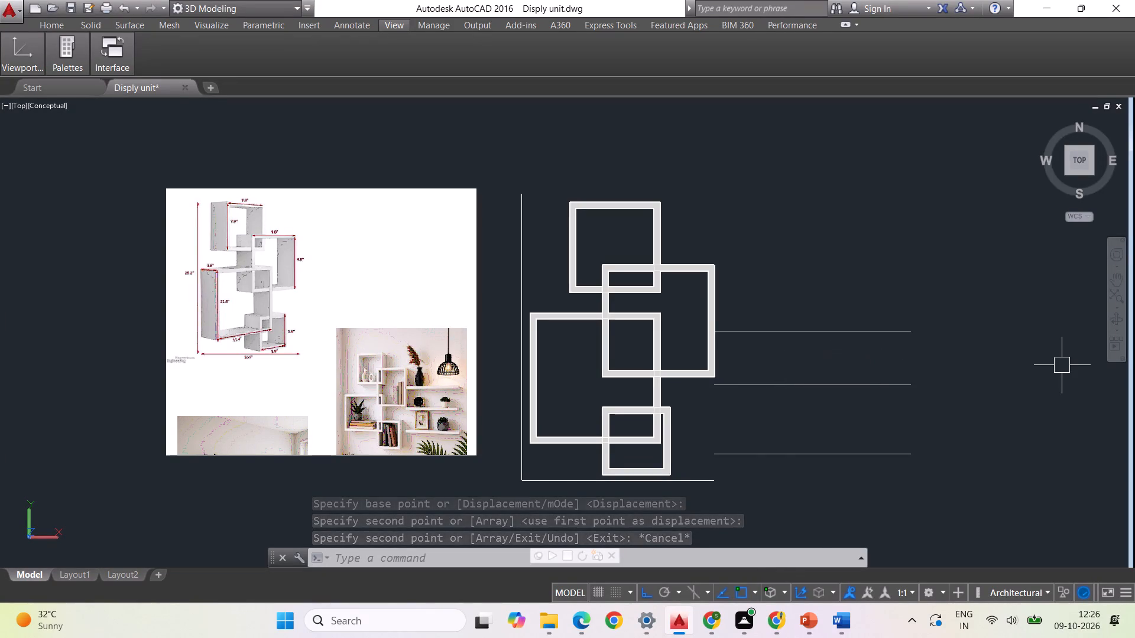
pyautogui.press('Escape')
pyautogui.press('o')
pyautogui.press('Return')
pyautogui.write('0.5"')
pyautogui.press('Return')
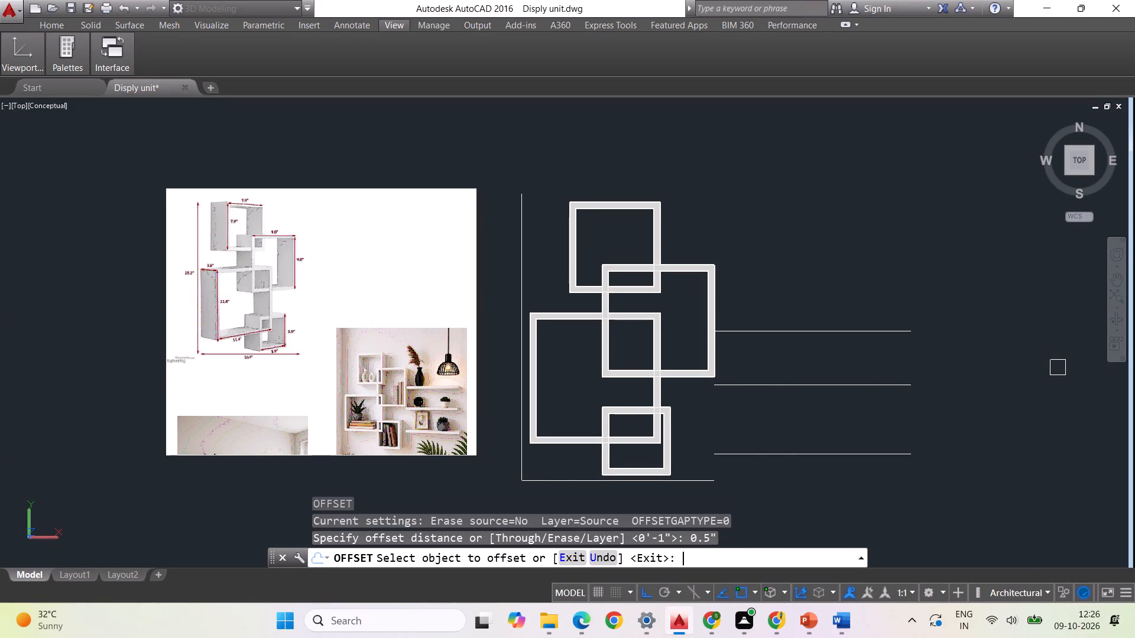
pyautogui.click(891, 335)
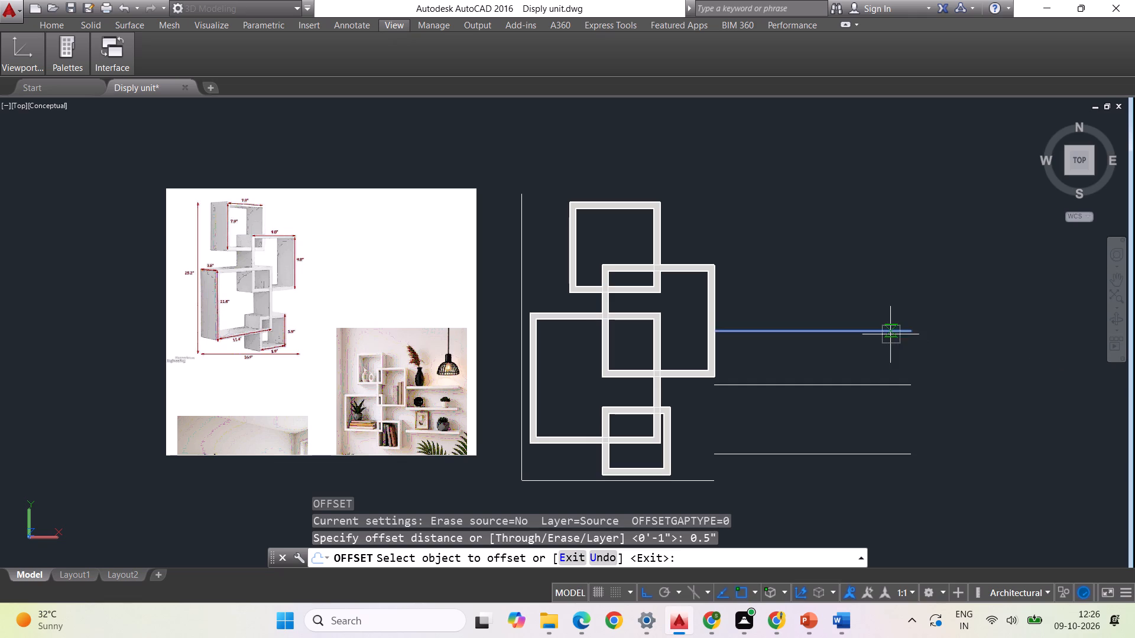
pyautogui.click(886, 305)
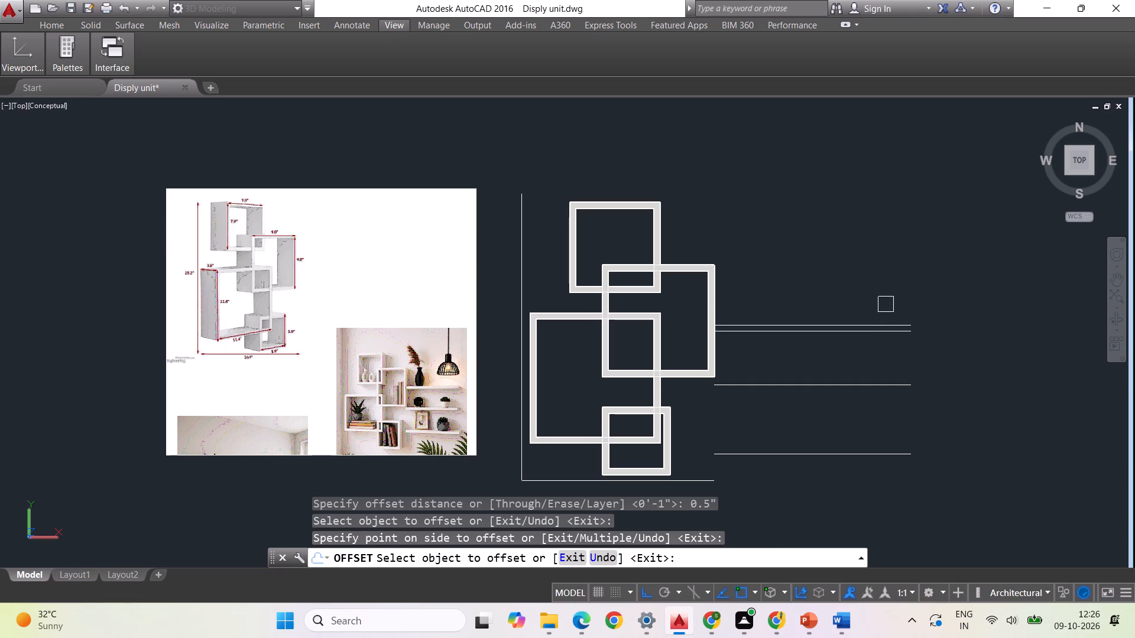
pyautogui.click(844, 386)
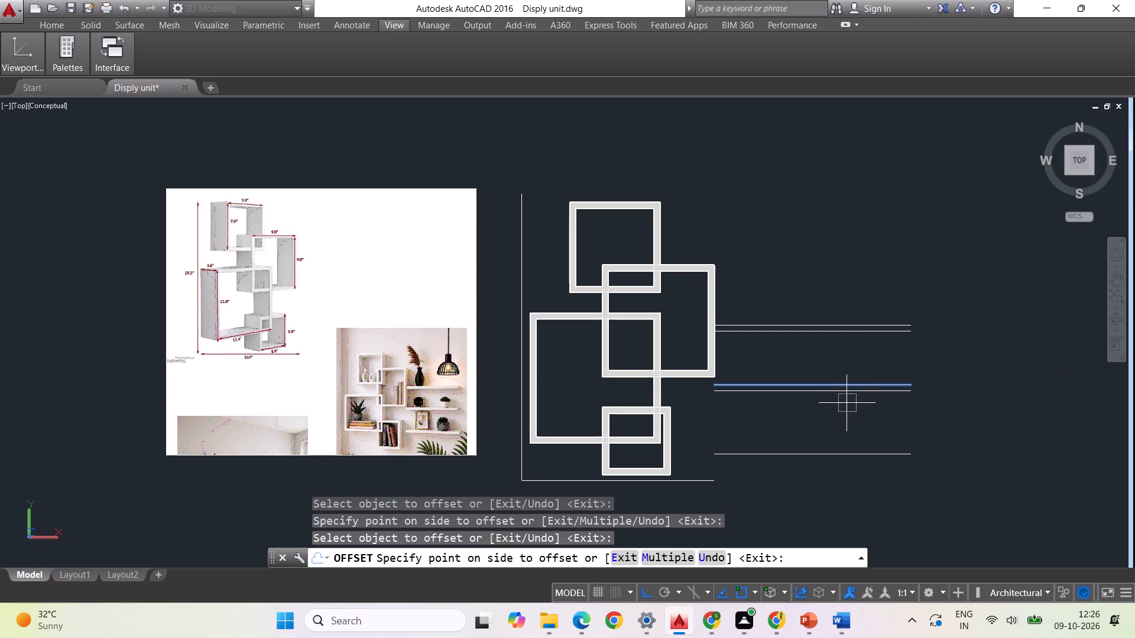
pyautogui.click(847, 406)
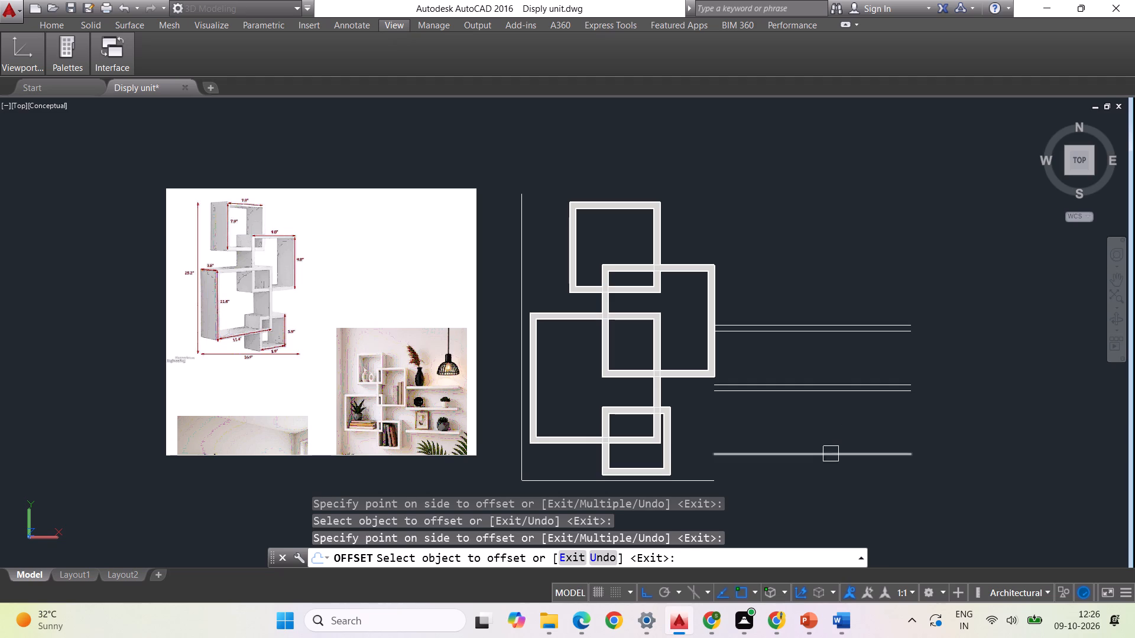
pyautogui.click(831, 454)
pyautogui.click(831, 484)
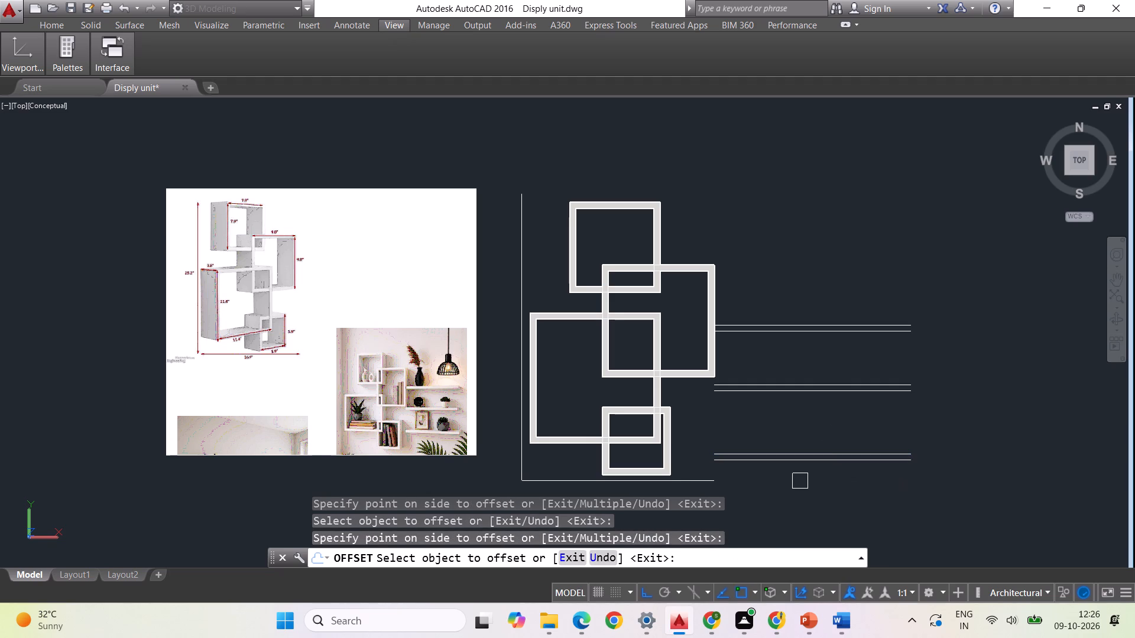
pyautogui.press('Escape')
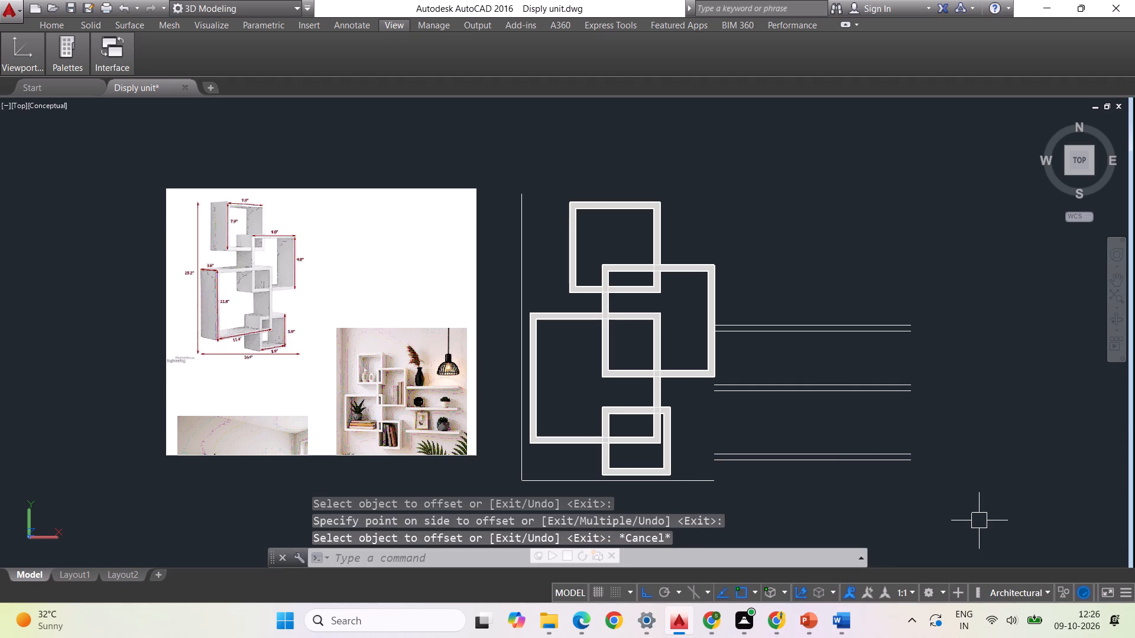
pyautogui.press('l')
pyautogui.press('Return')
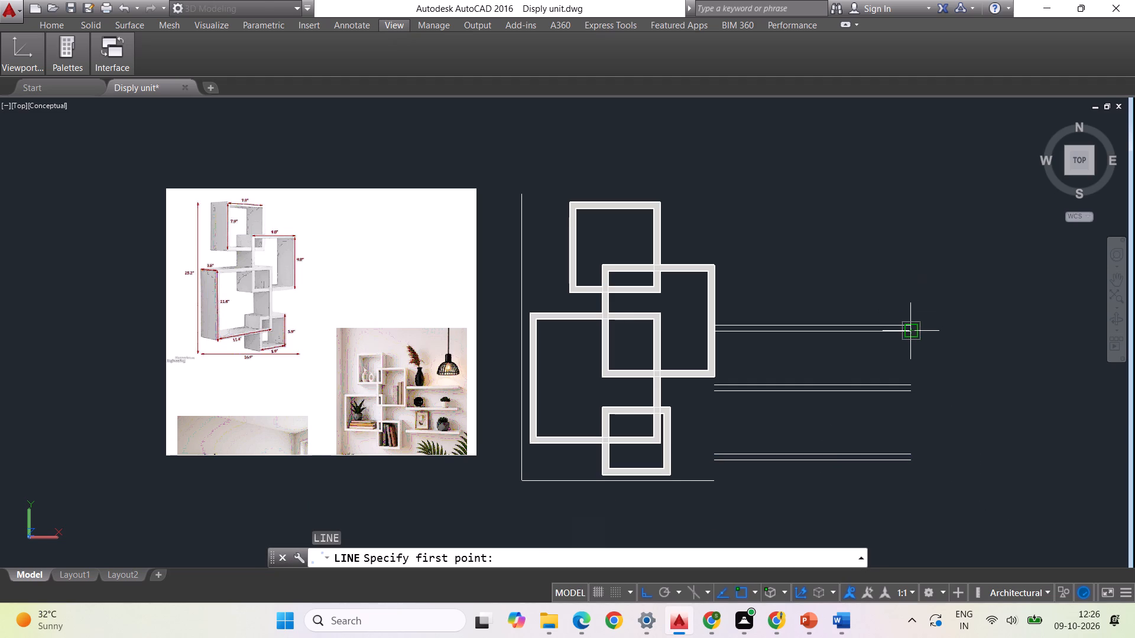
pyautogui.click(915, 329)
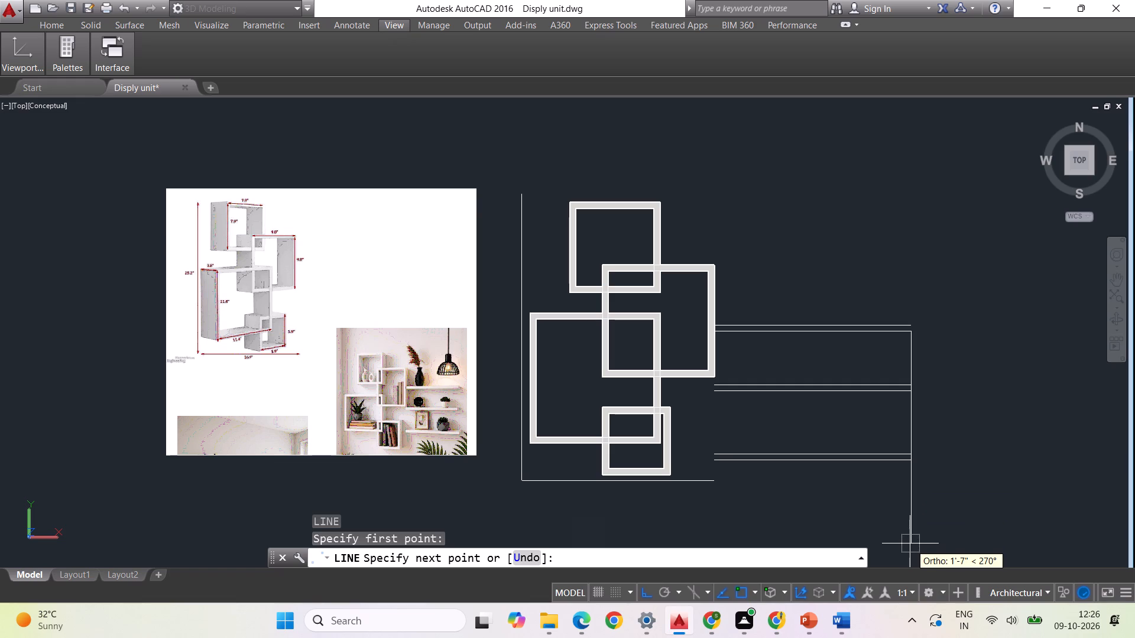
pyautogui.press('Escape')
# Draw a vertical line from the uppermost shelf line's outer end straight down past the lowest shelf's outer end.
pyautogui.press('l')
pyautogui.press('Return')
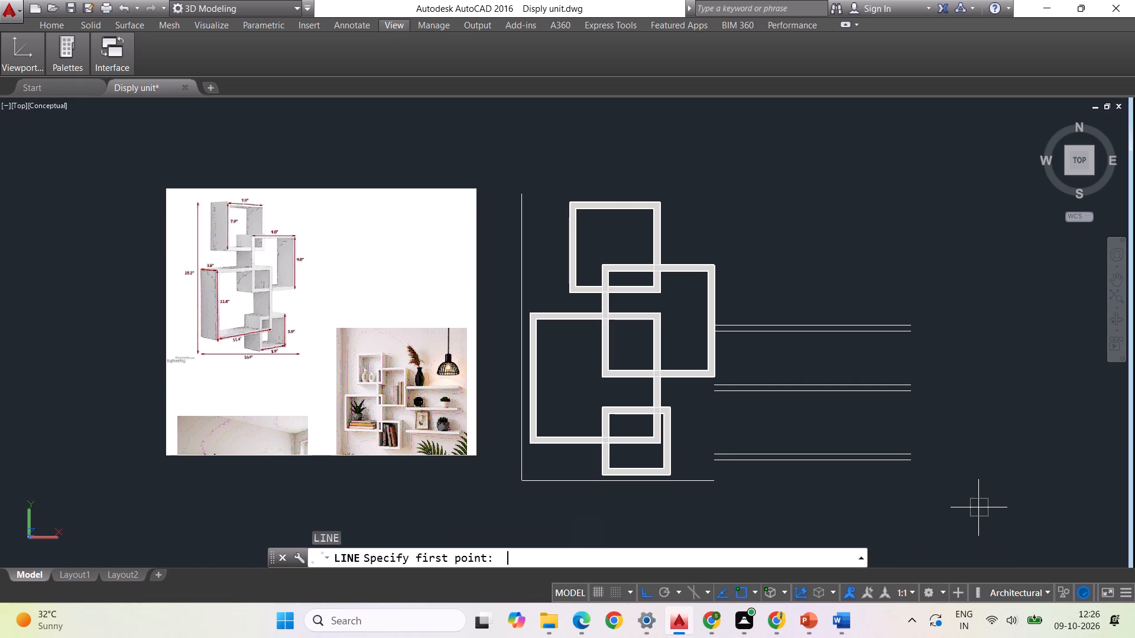
pyautogui.click(910, 323)
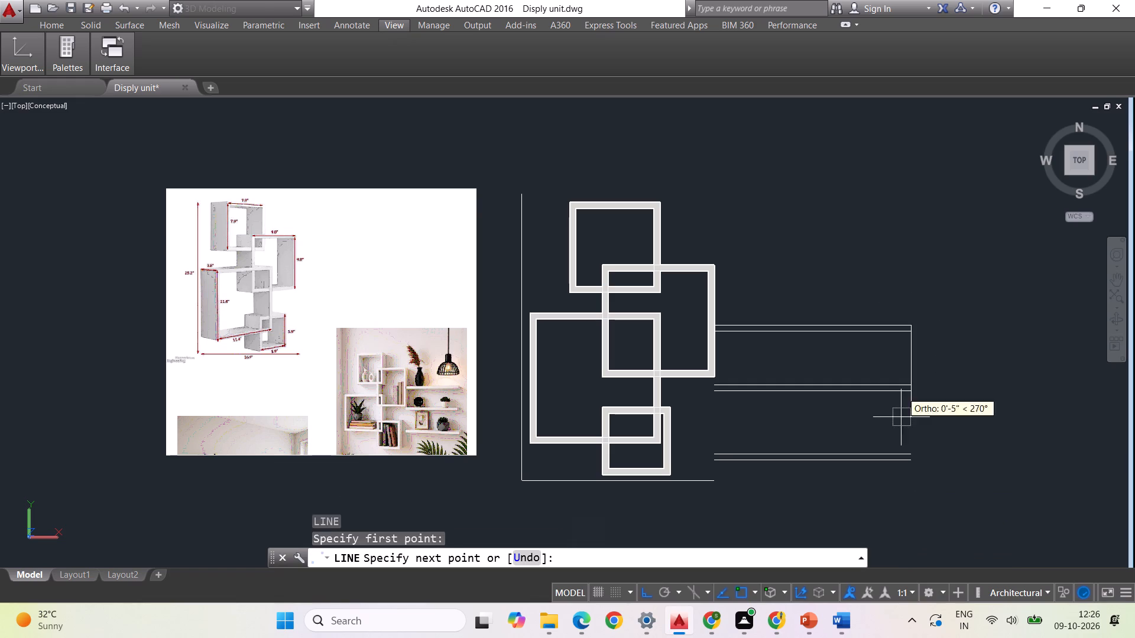
pyautogui.click(903, 500)
pyautogui.press('Escape')
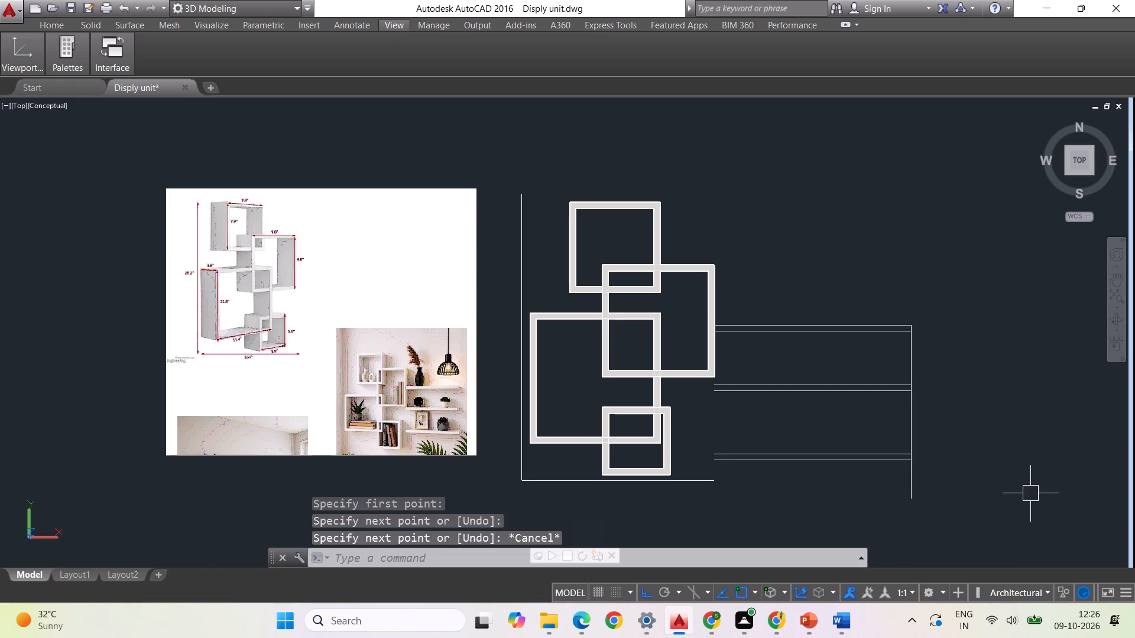
# Draw a vertical line along the shelves' inner ends, from the uppermost shelf line at the middle box down past the lowest shelf.
pyautogui.press('l')
pyautogui.press('Return')
pyautogui.scroll(1, 761, 377)
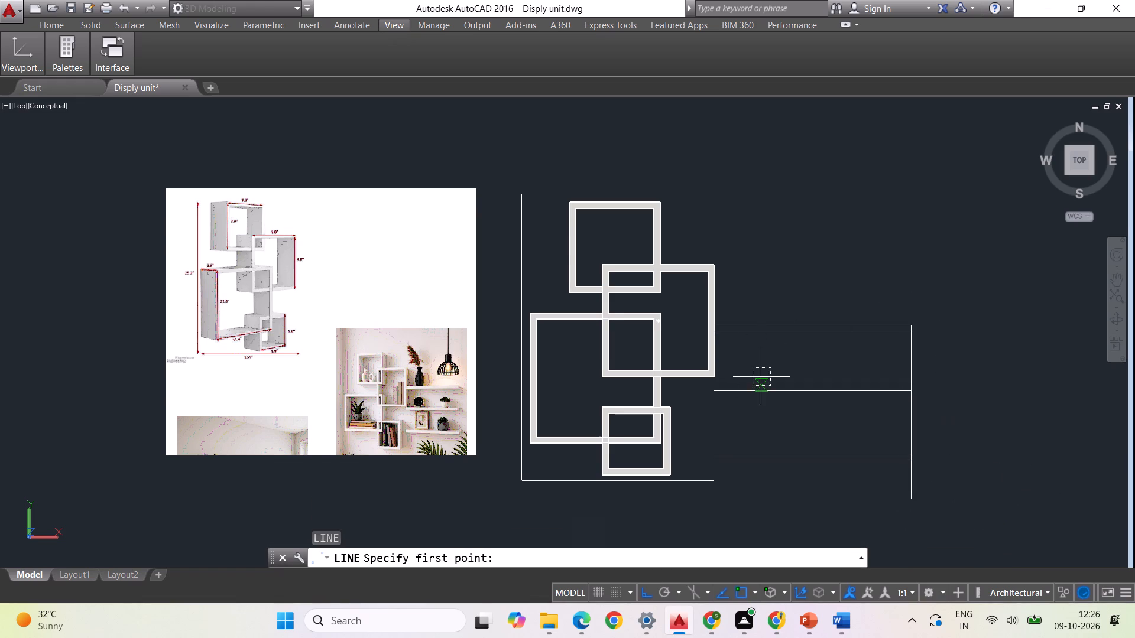
pyautogui.scroll(2, 761, 377)
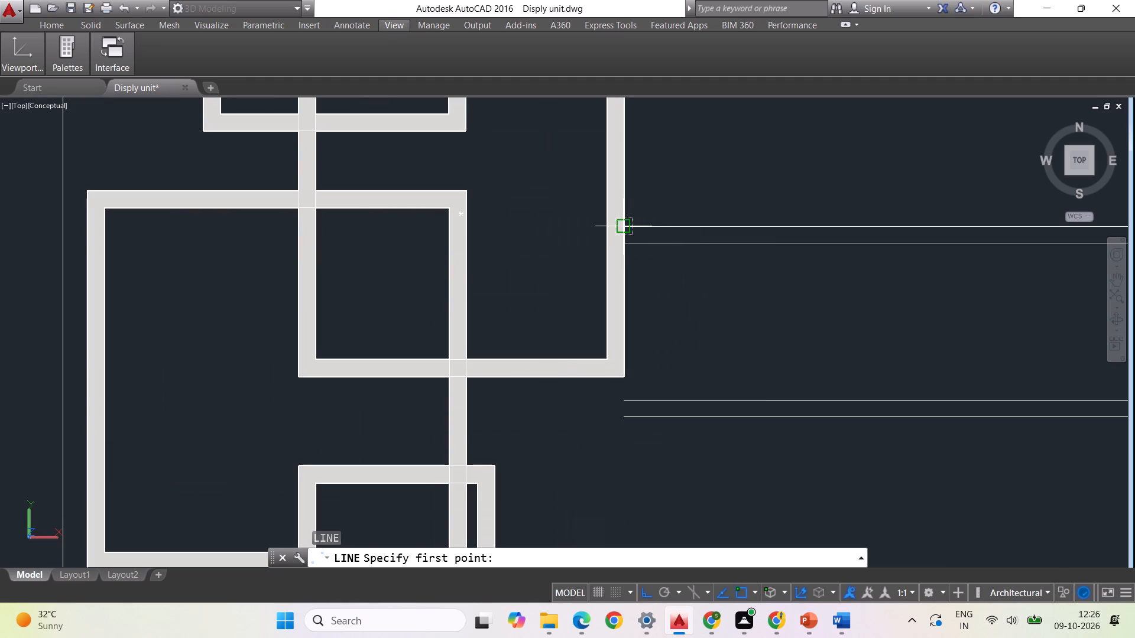
pyautogui.scroll(3, 626, 227)
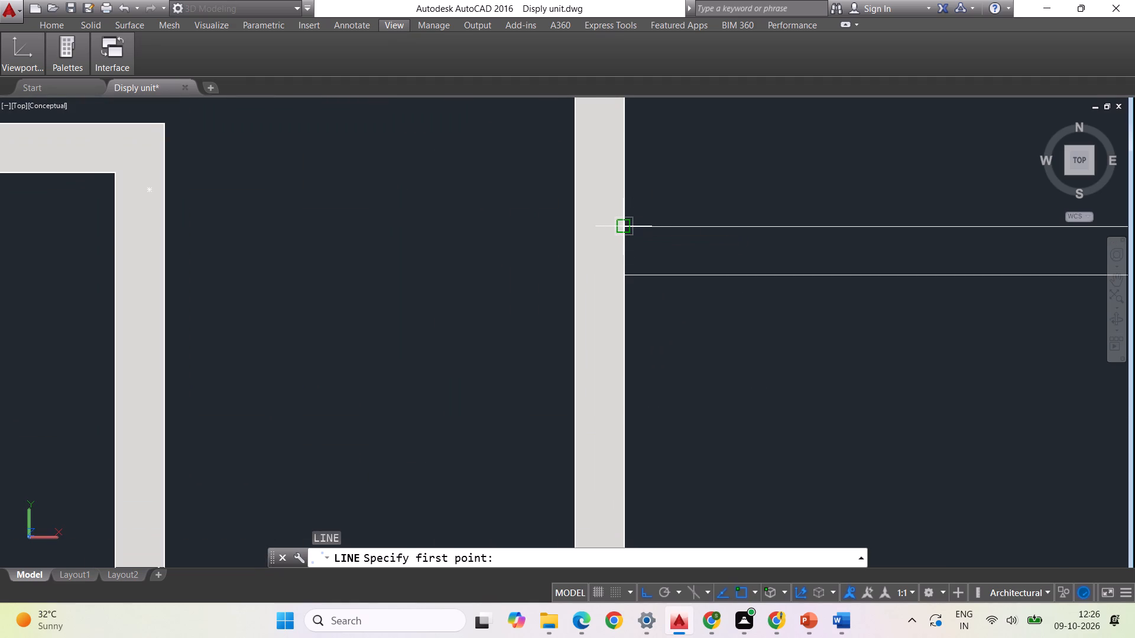
pyautogui.click(629, 227)
pyautogui.scroll(-2, 651, 350)
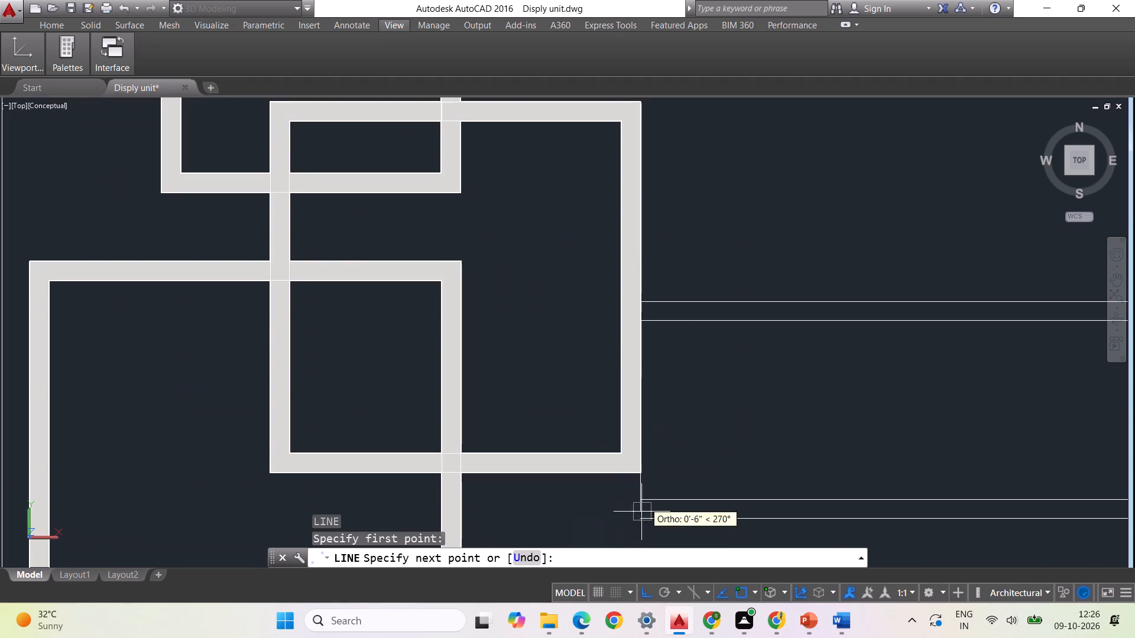
pyautogui.scroll(-3, 661, 455)
pyautogui.scroll(2, 662, 528)
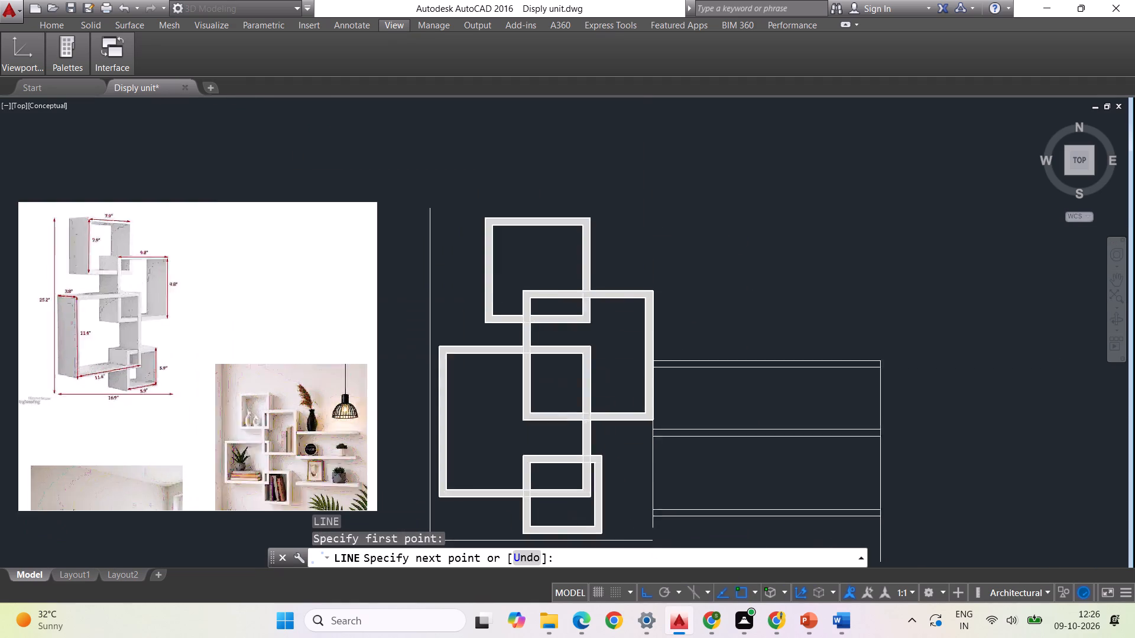
pyautogui.click(667, 525)
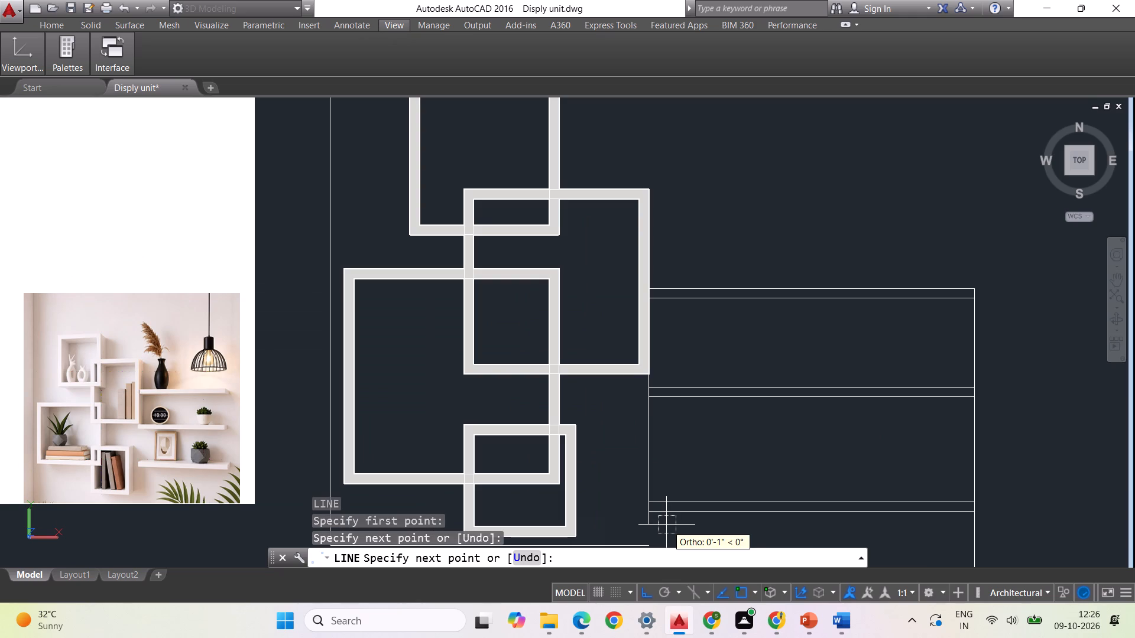
pyautogui.press('Escape')
pyautogui.press('Escape')
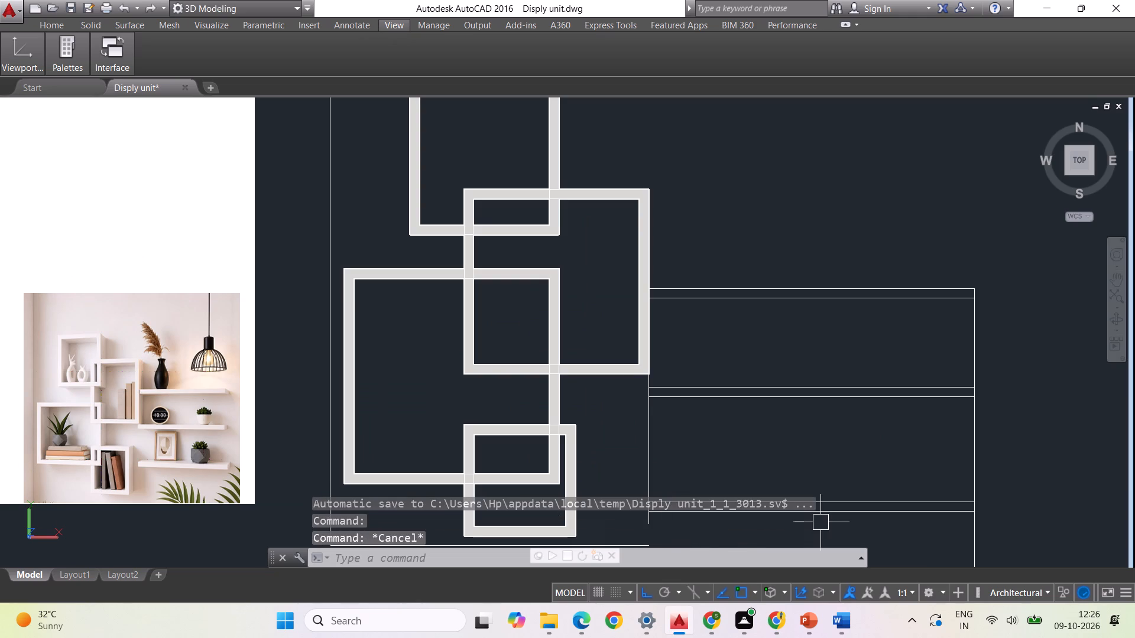
# Trim both vertical lines between the shelves and below the lowest one, leaving three separate closed shelf outlines.
pyautogui.press('t')
pyautogui.press('r')
pyautogui.press('Return')
pyautogui.press('Return')
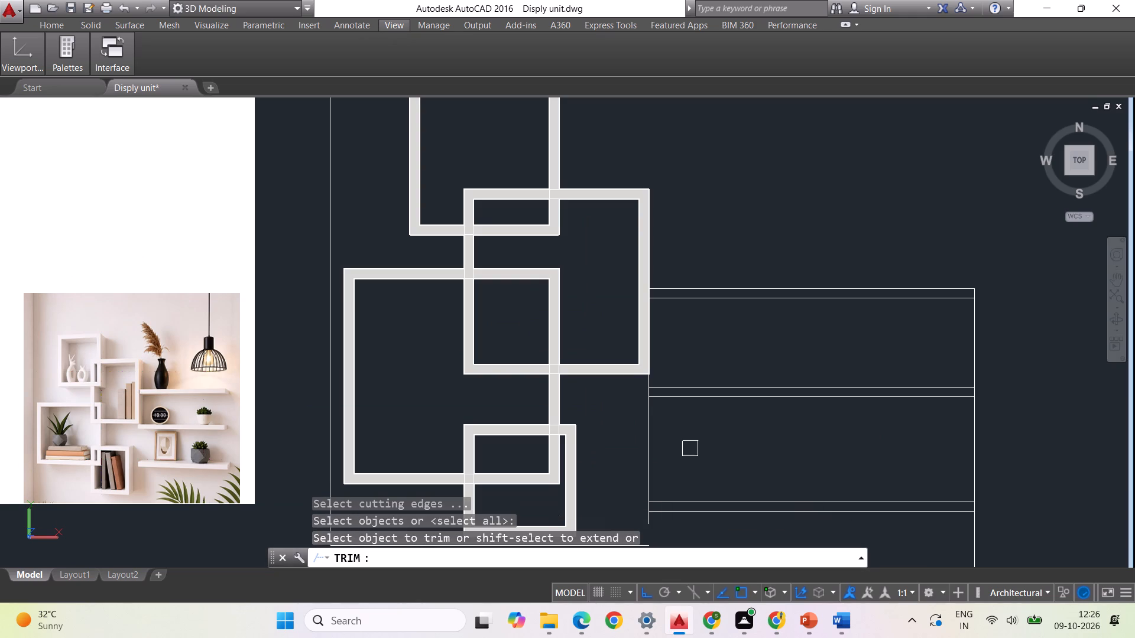
pyautogui.click(646, 442)
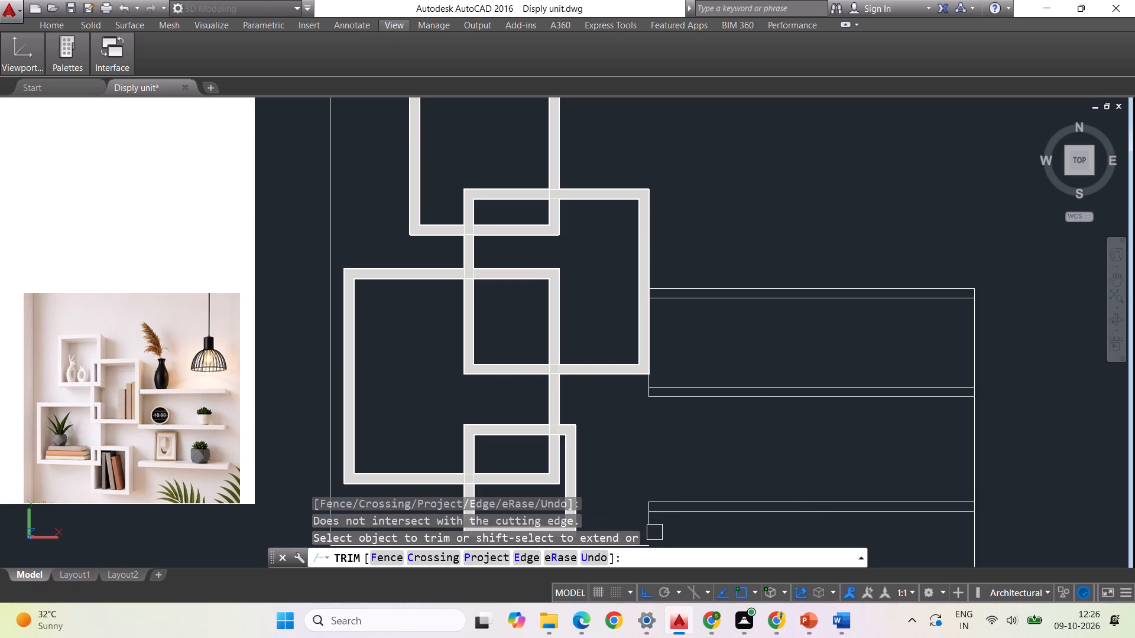
pyautogui.click(650, 528)
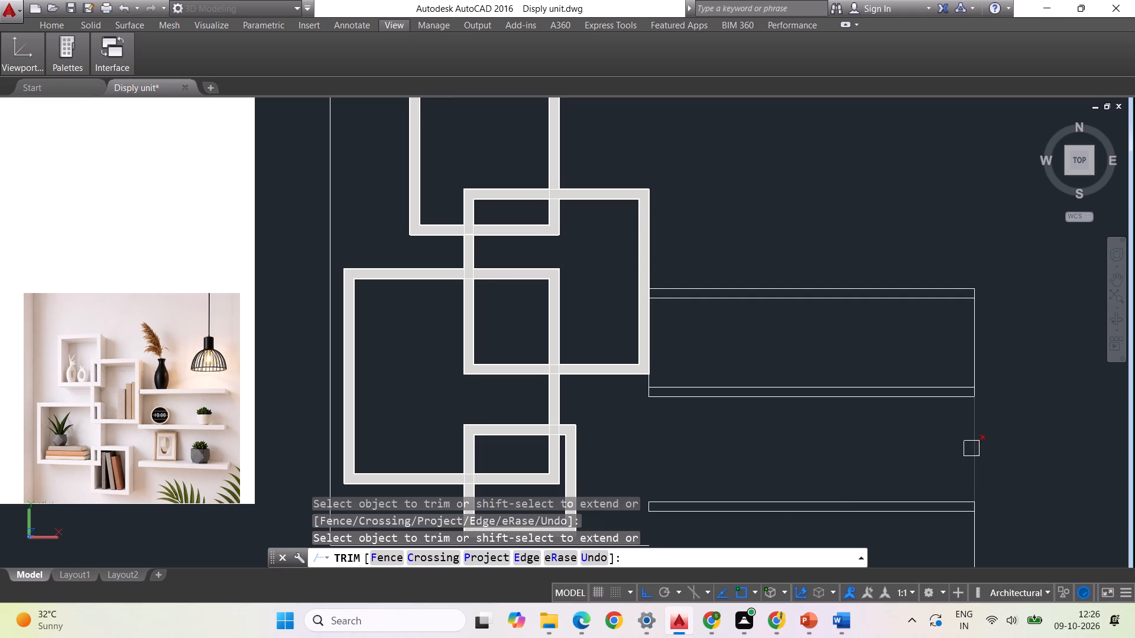
pyautogui.click(972, 448)
pyautogui.click(980, 340)
pyautogui.scroll(-1, 923, 343)
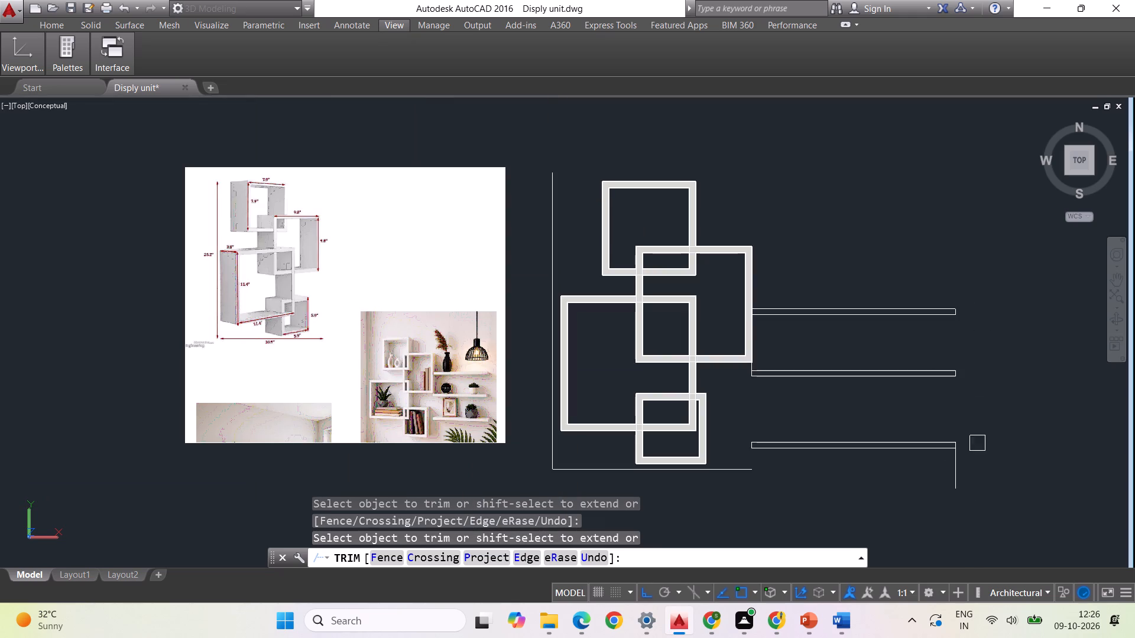
pyautogui.click(960, 472)
pyautogui.scroll(5, 763, 363)
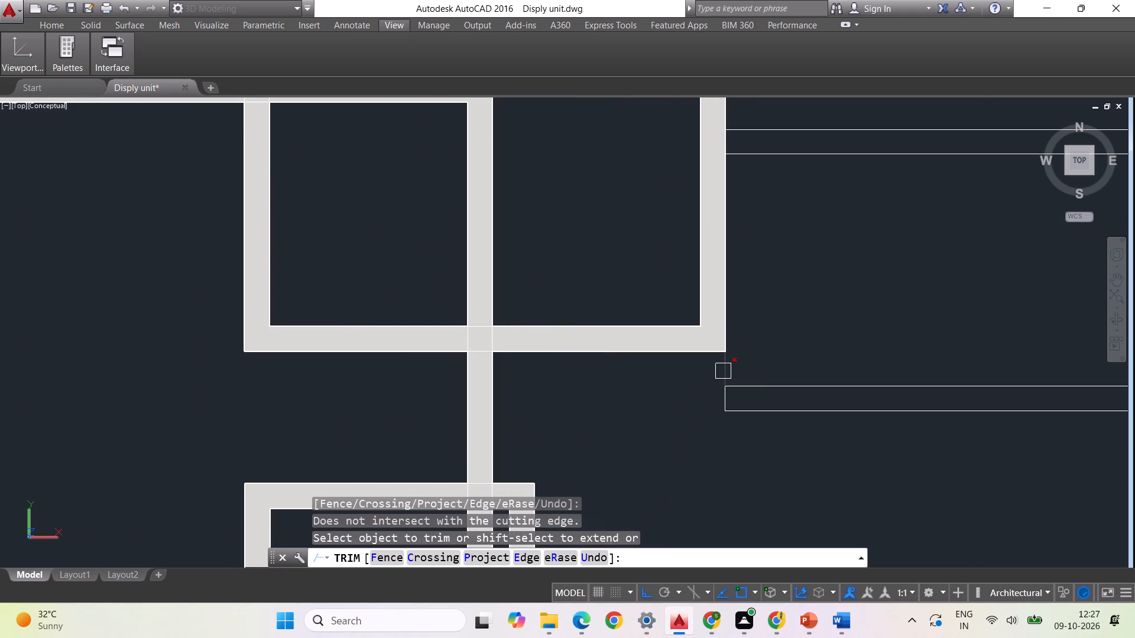
pyautogui.click(724, 372)
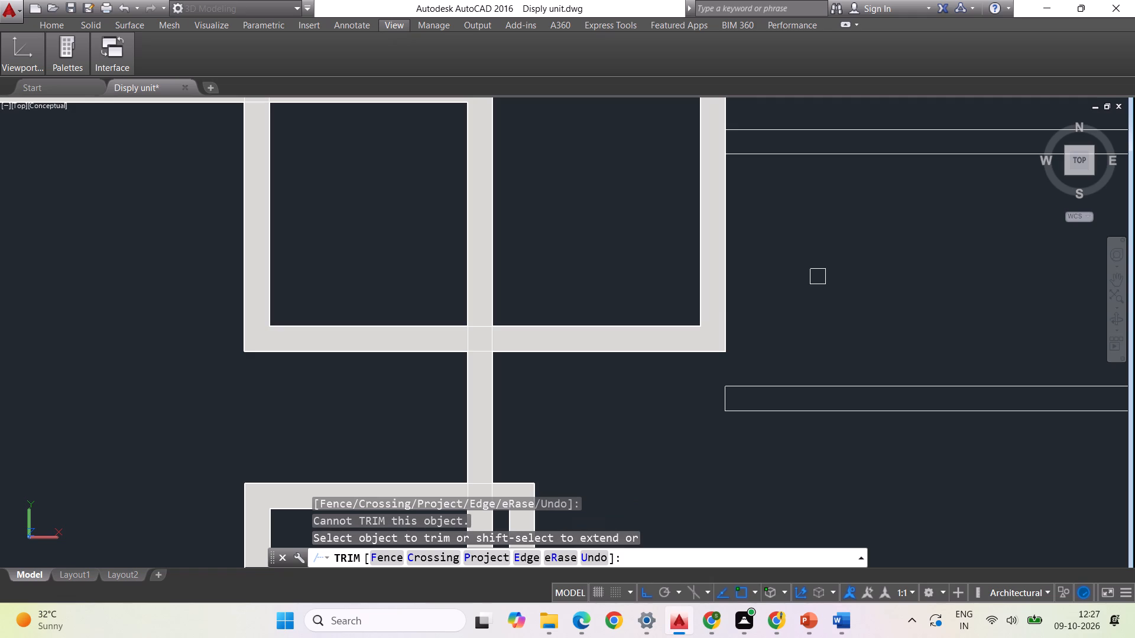
pyautogui.press('Escape')
# Compare the three shelf outlines beside the boxes with the floating shelves in the reference photo.
pyautogui.scroll(-1, 754, 288)
pyautogui.scroll(-2, 686, 320)
pyautogui.scroll(-1, 738, 342)
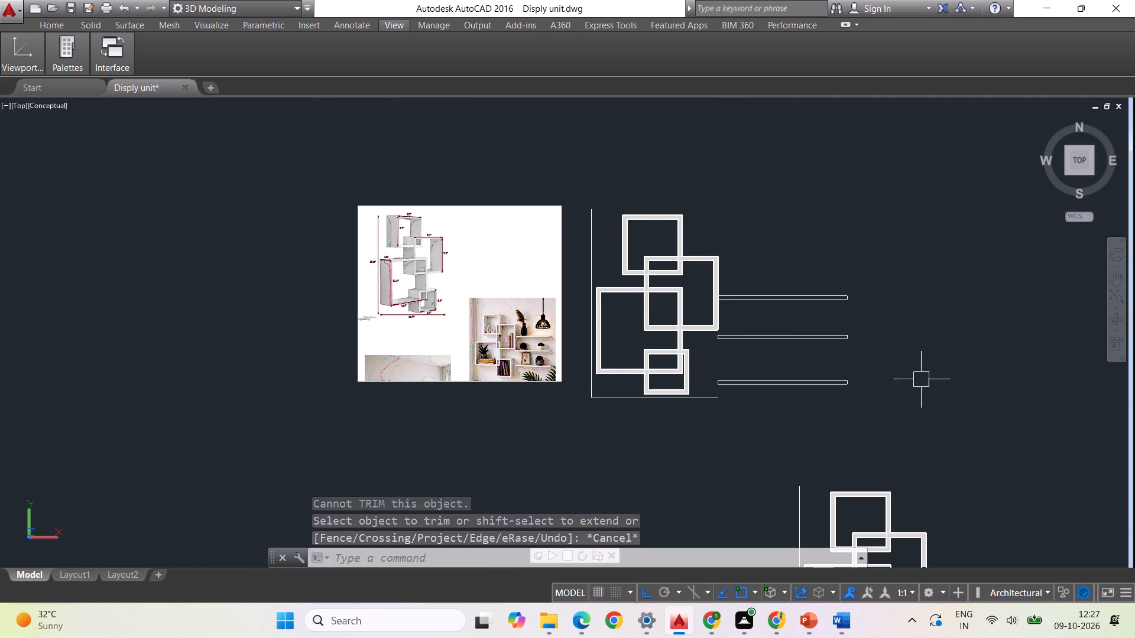
pyautogui.scroll(2, 556, 340)
pyautogui.scroll(-1, 397, 353)
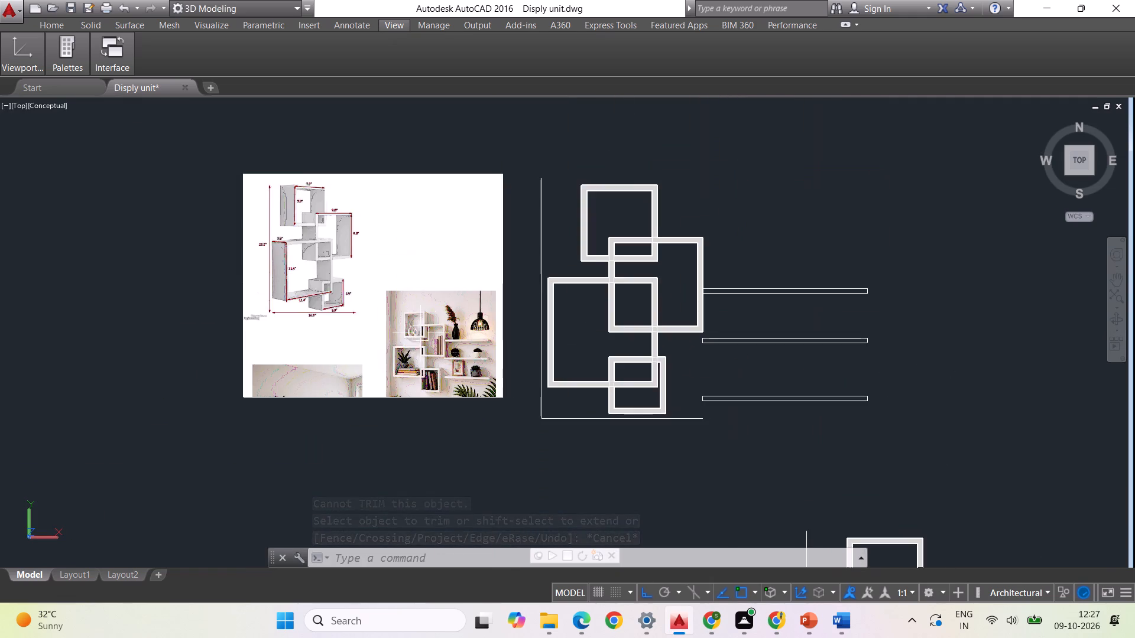
pyautogui.scroll(3, 428, 316)
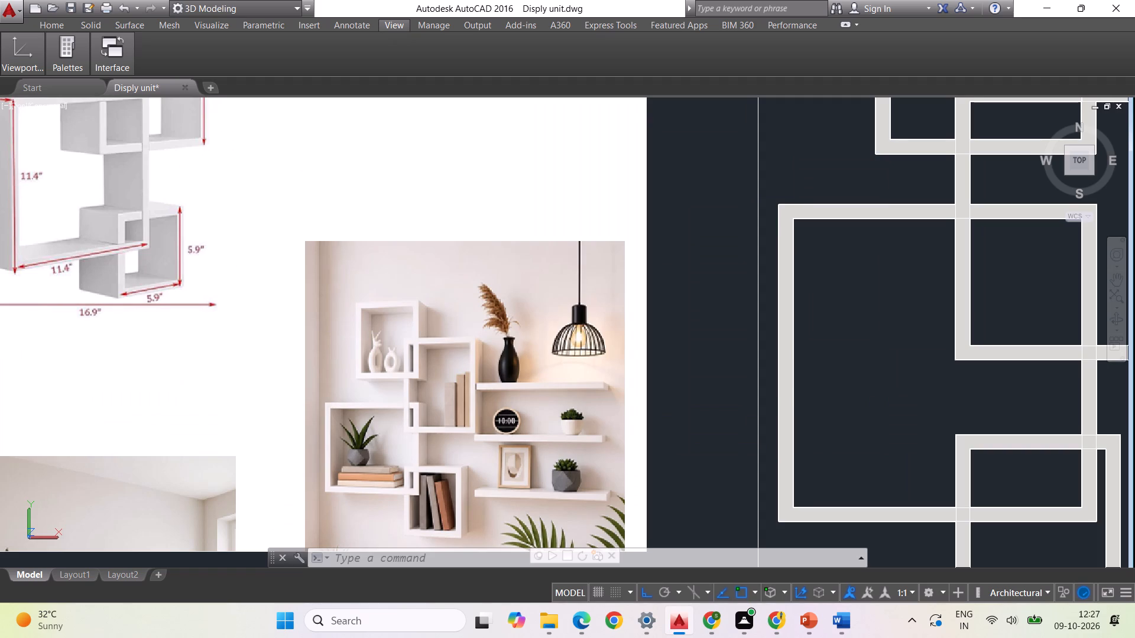
pyautogui.scroll(-1, 269, 332)
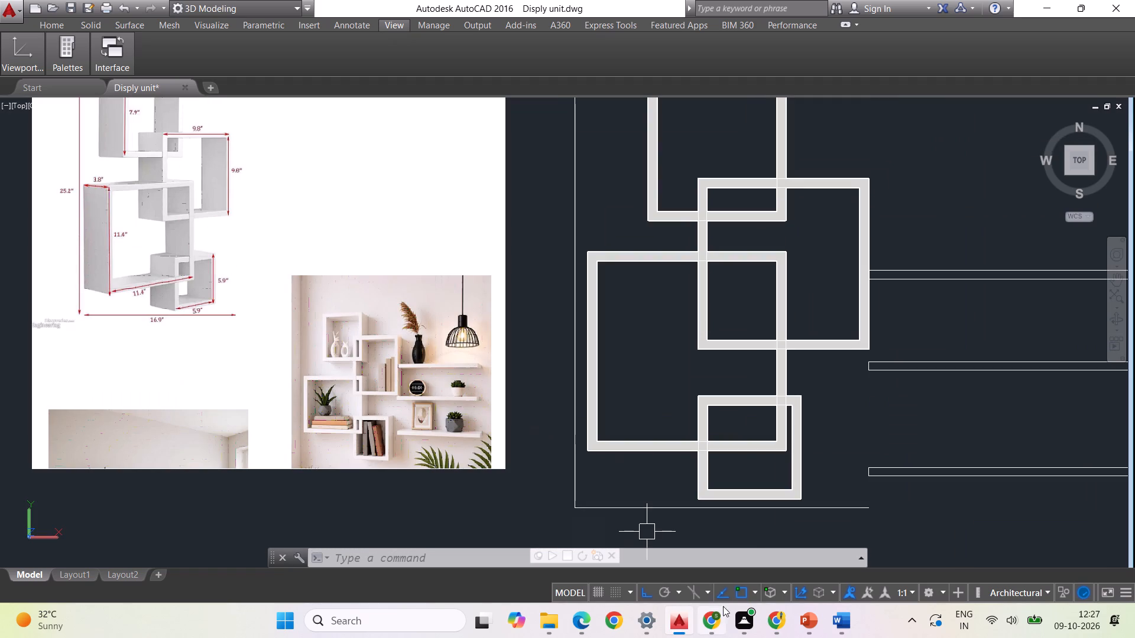
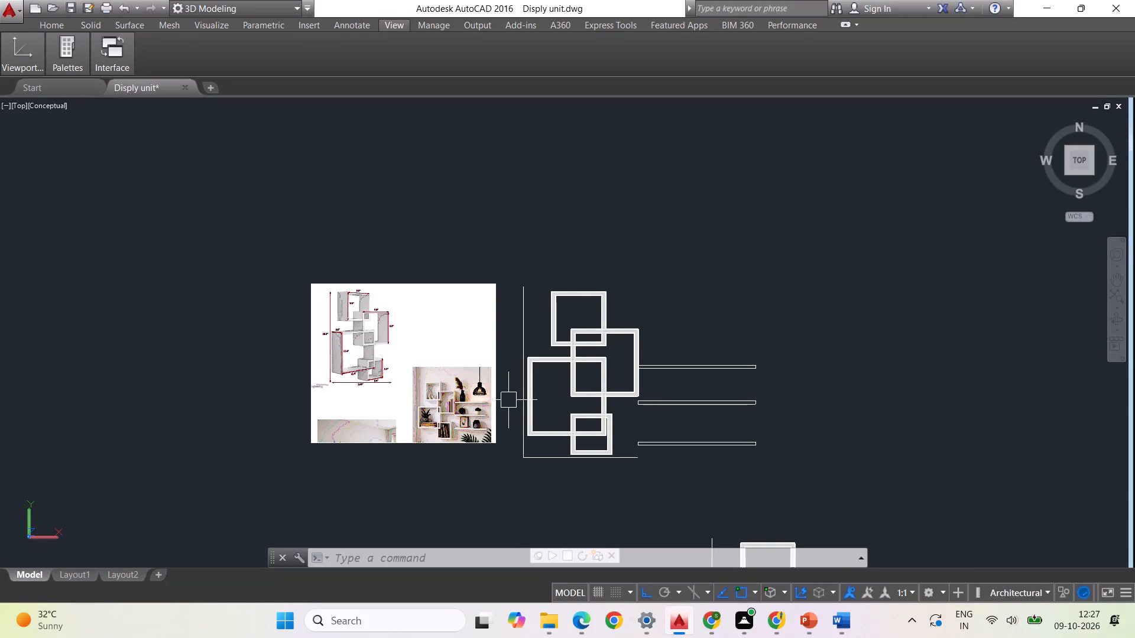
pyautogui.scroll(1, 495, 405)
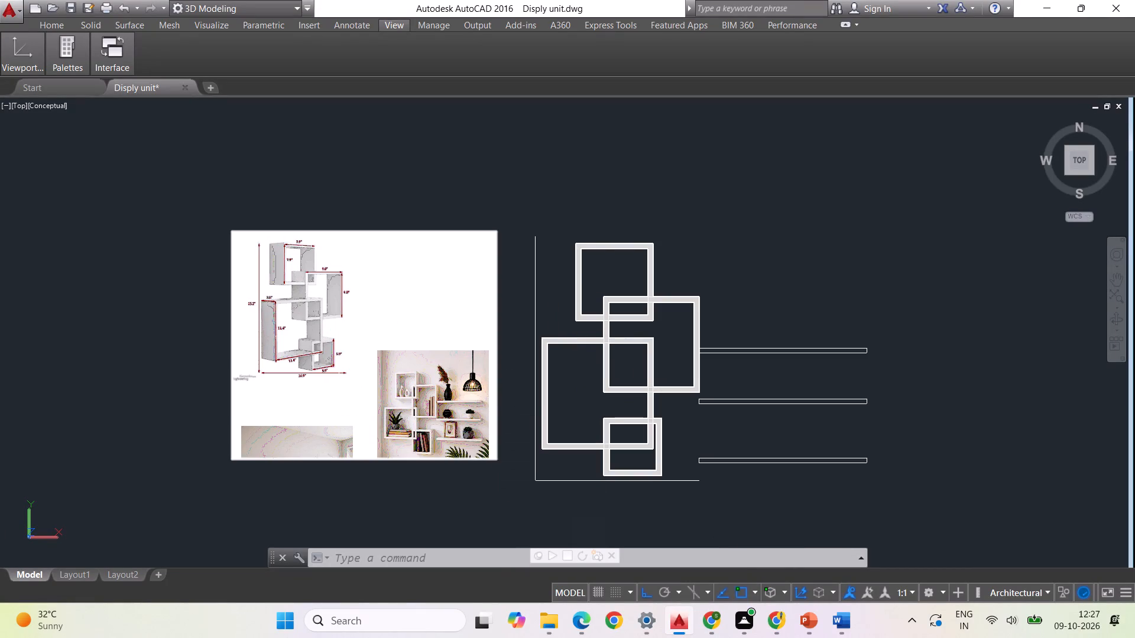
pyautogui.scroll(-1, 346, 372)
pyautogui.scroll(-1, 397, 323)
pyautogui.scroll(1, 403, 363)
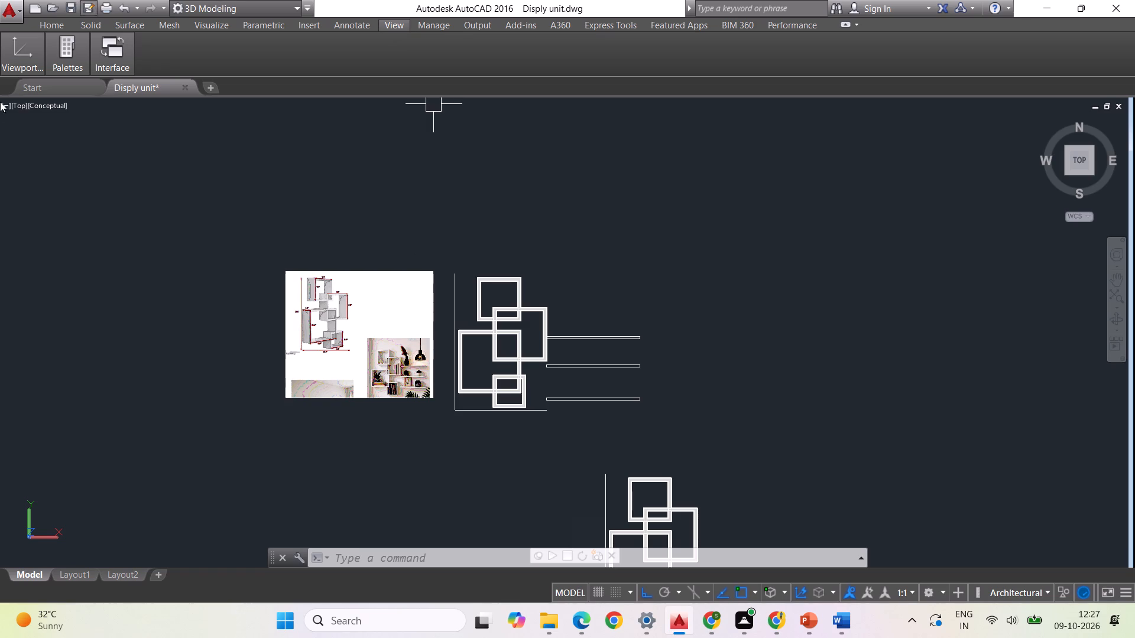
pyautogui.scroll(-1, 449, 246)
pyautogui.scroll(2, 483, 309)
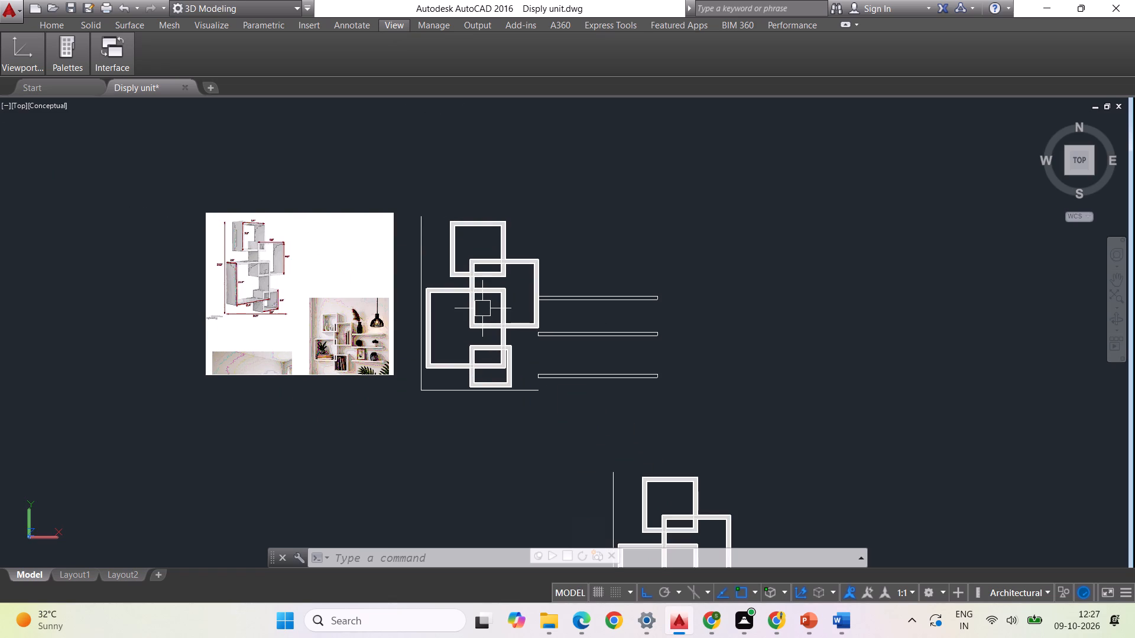
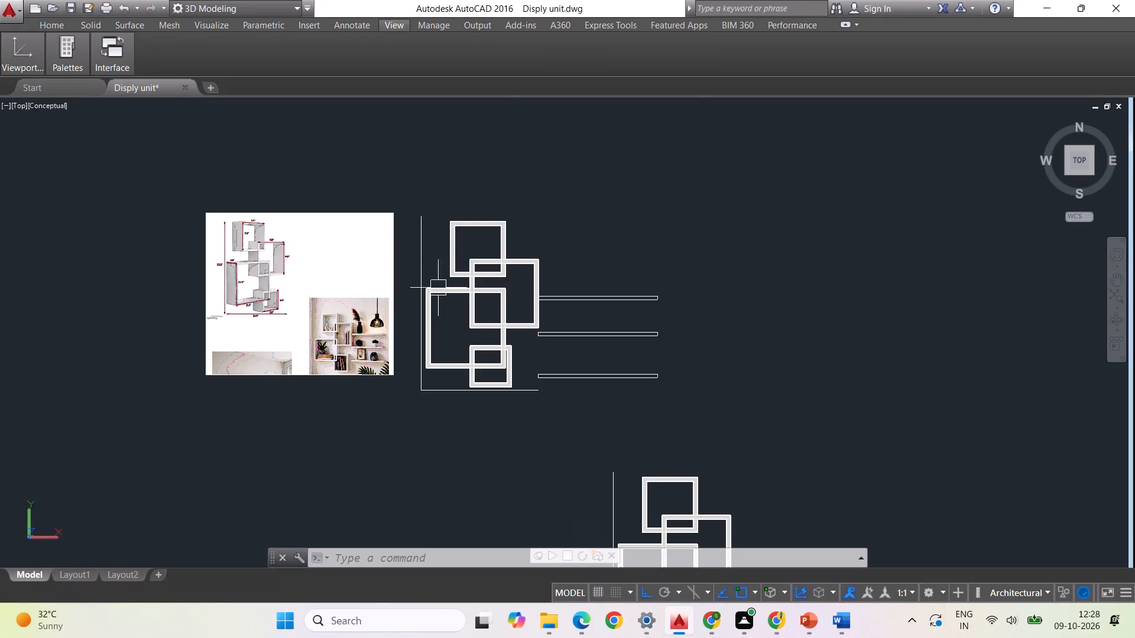
# Copy the lower duplicate of the overlapping box-shelf outlines, including its reference lines, and paste it into a new drawing.
pyautogui.scroll(-1, 368, 300)
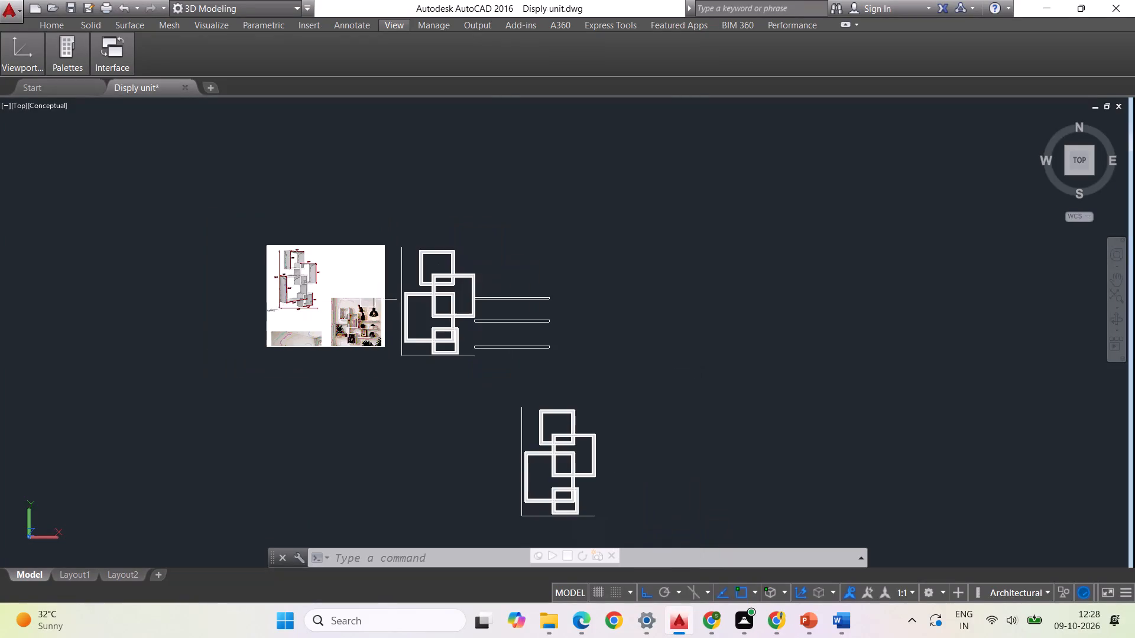
pyautogui.scroll(3, 429, 317)
pyautogui.scroll(-1, 634, 361)
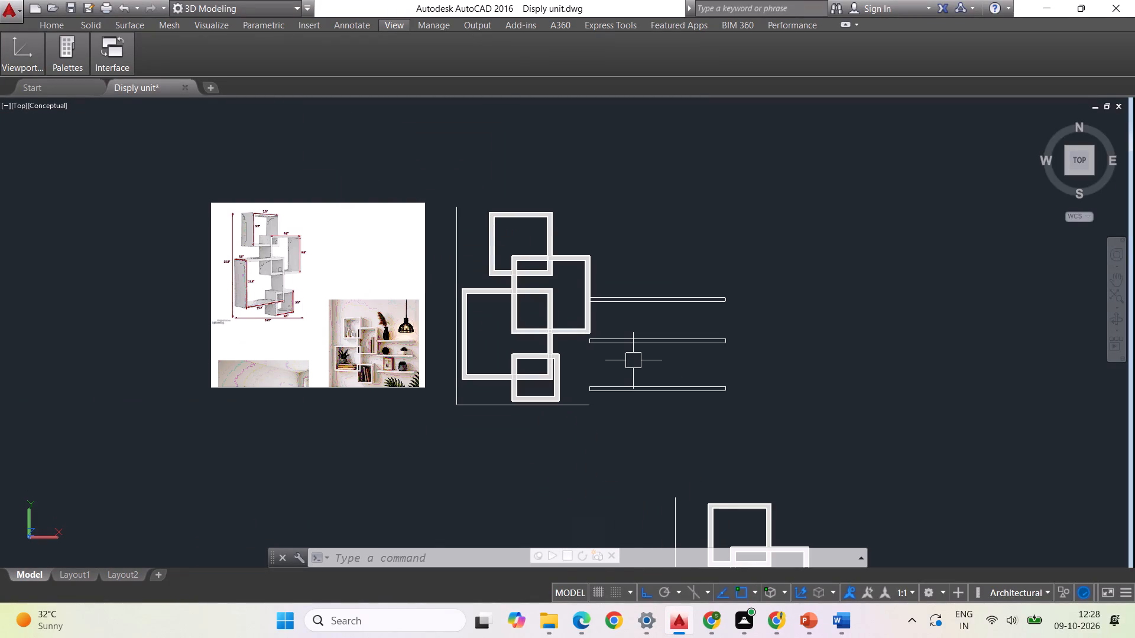
pyautogui.scroll(-1, 544, 204)
pyautogui.scroll(1, 561, 281)
pyautogui.scroll(-1, 497, 276)
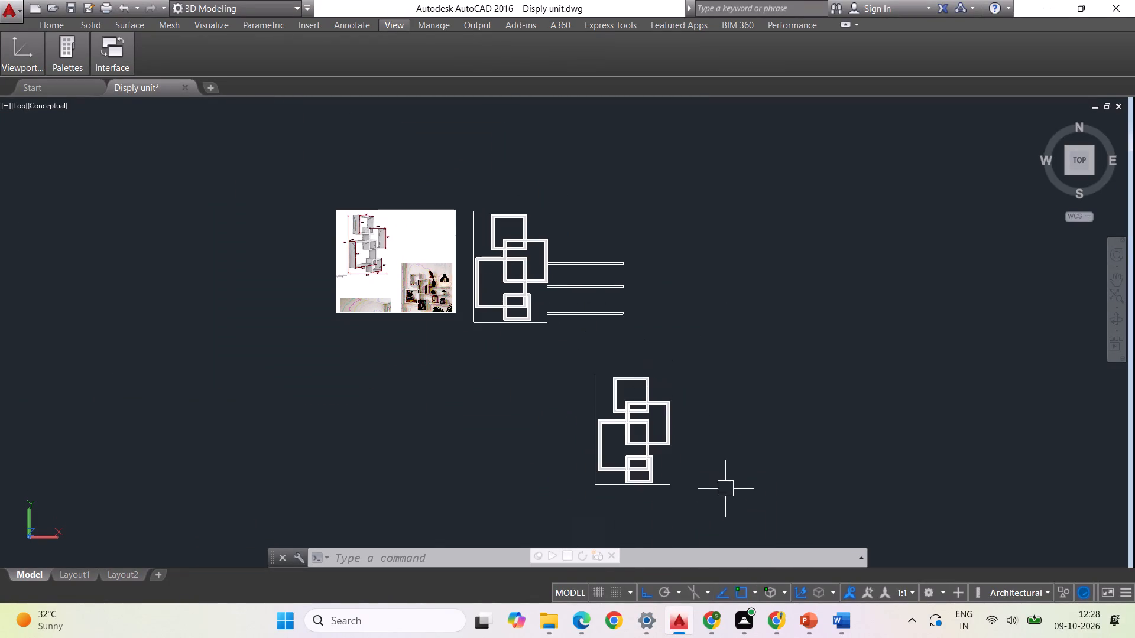
pyautogui.click(734, 517)
pyautogui.click(570, 359)
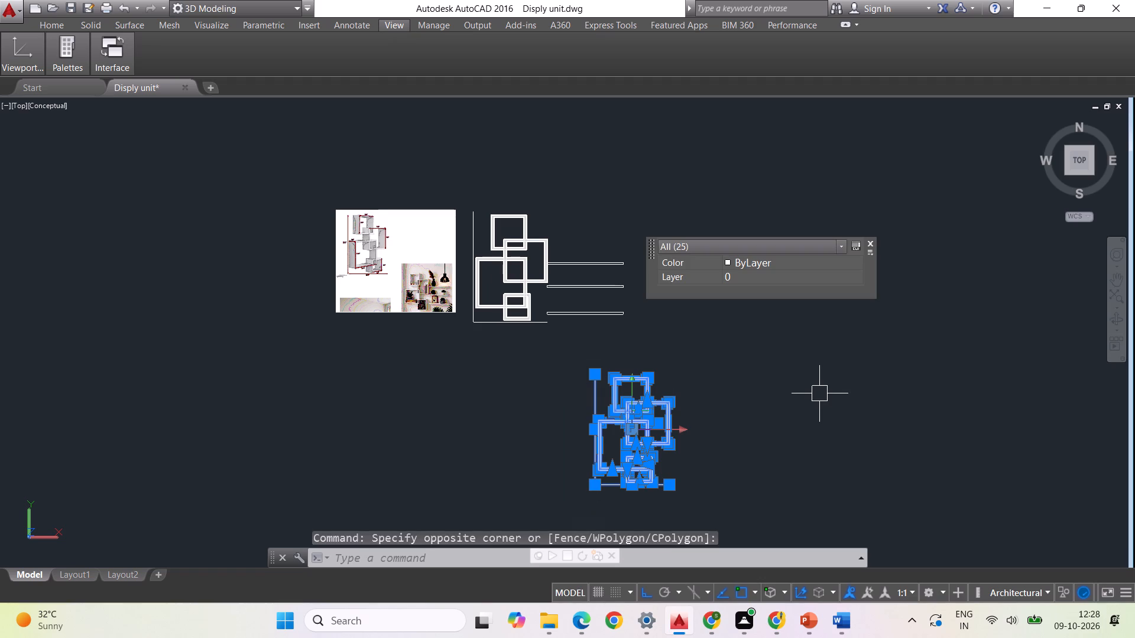
pyautogui.hotkey('ctrl', 'c')
pyautogui.click(209, 83)
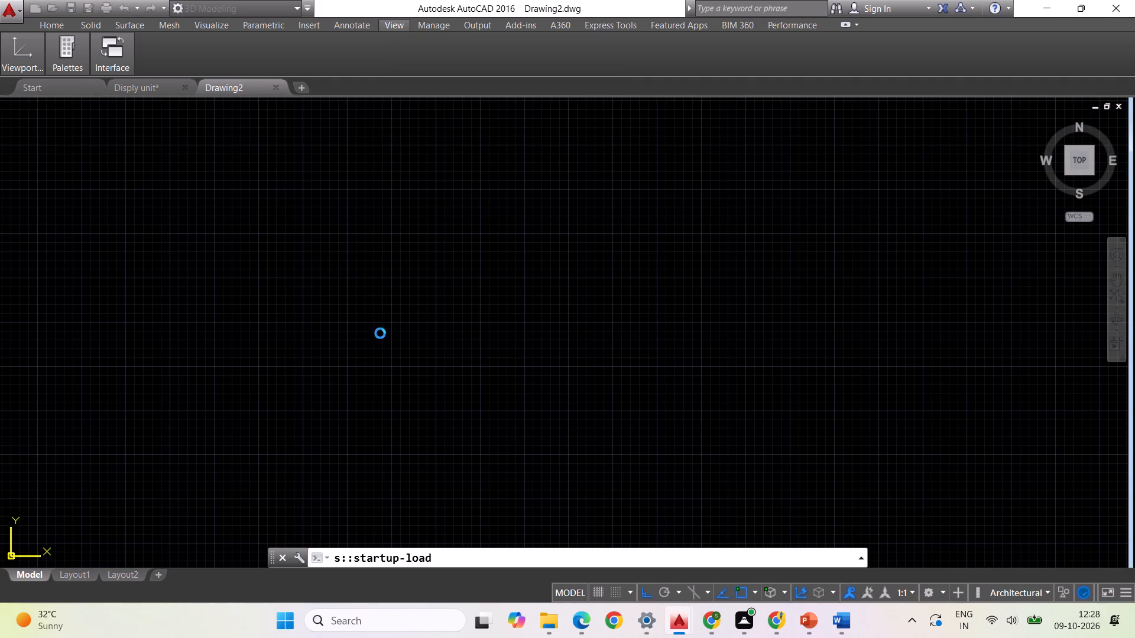
pyautogui.hotkey('ctrl', 'v')
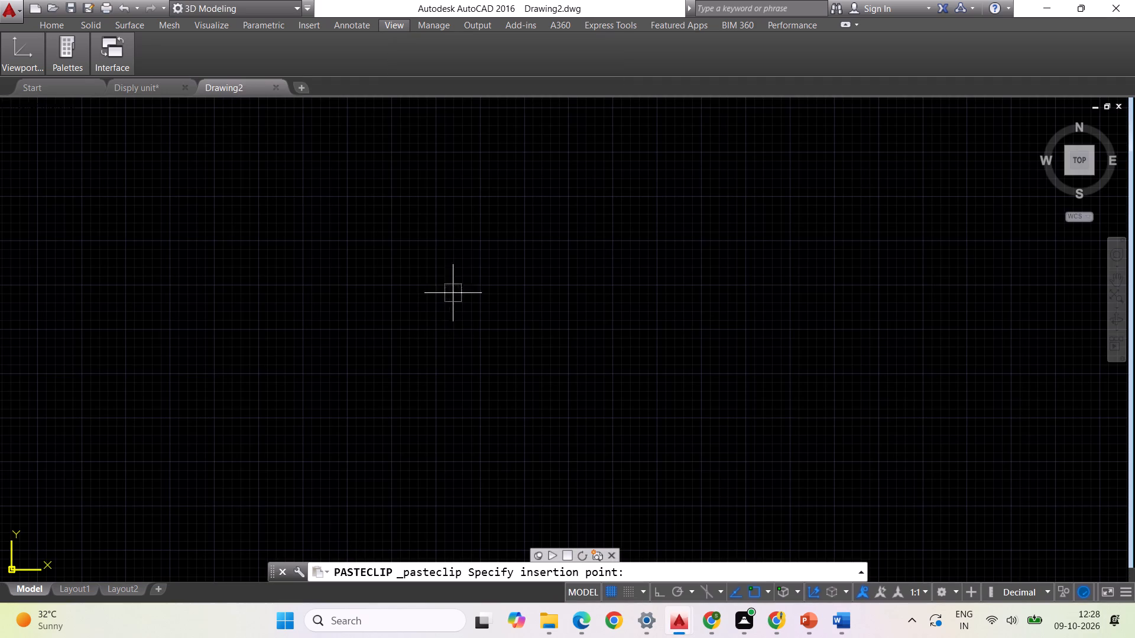
pyautogui.click(422, 281)
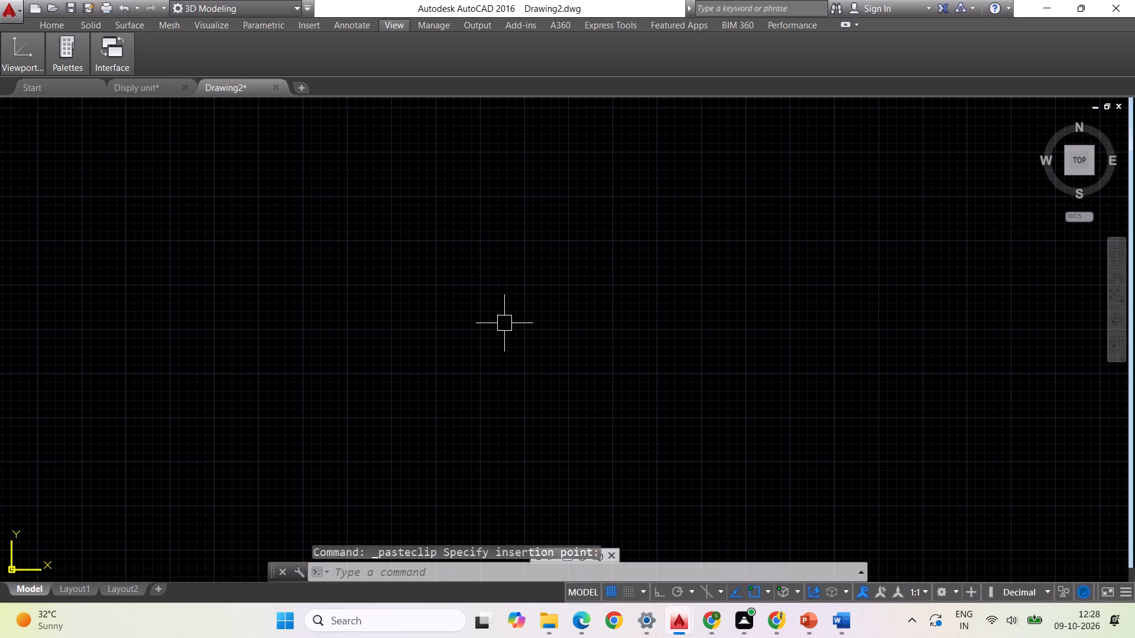
pyautogui.press('Escape')
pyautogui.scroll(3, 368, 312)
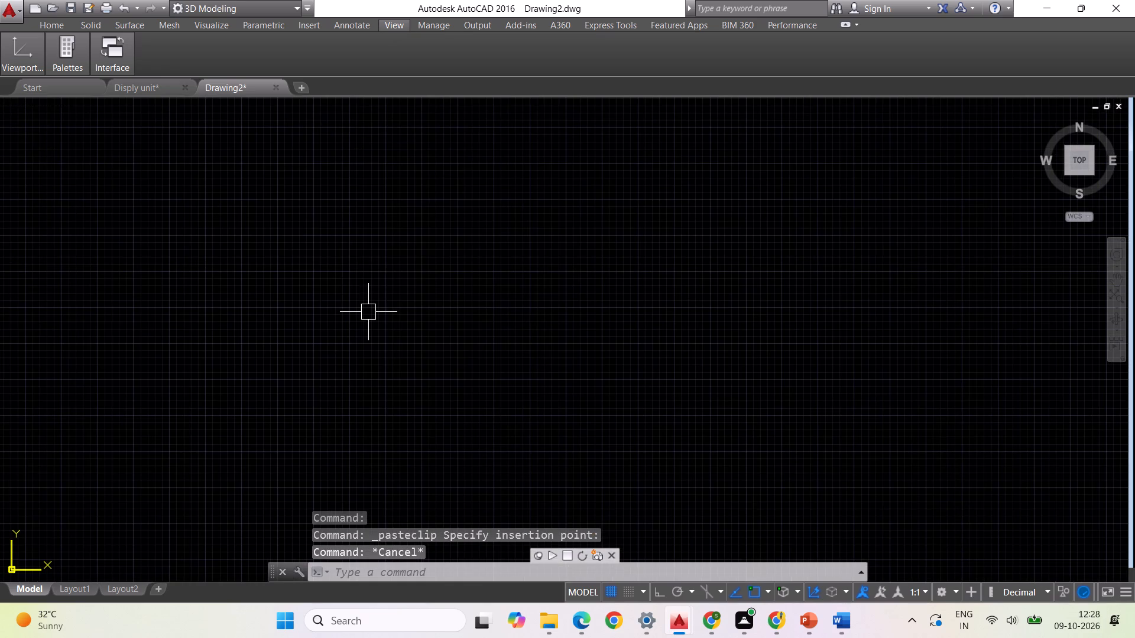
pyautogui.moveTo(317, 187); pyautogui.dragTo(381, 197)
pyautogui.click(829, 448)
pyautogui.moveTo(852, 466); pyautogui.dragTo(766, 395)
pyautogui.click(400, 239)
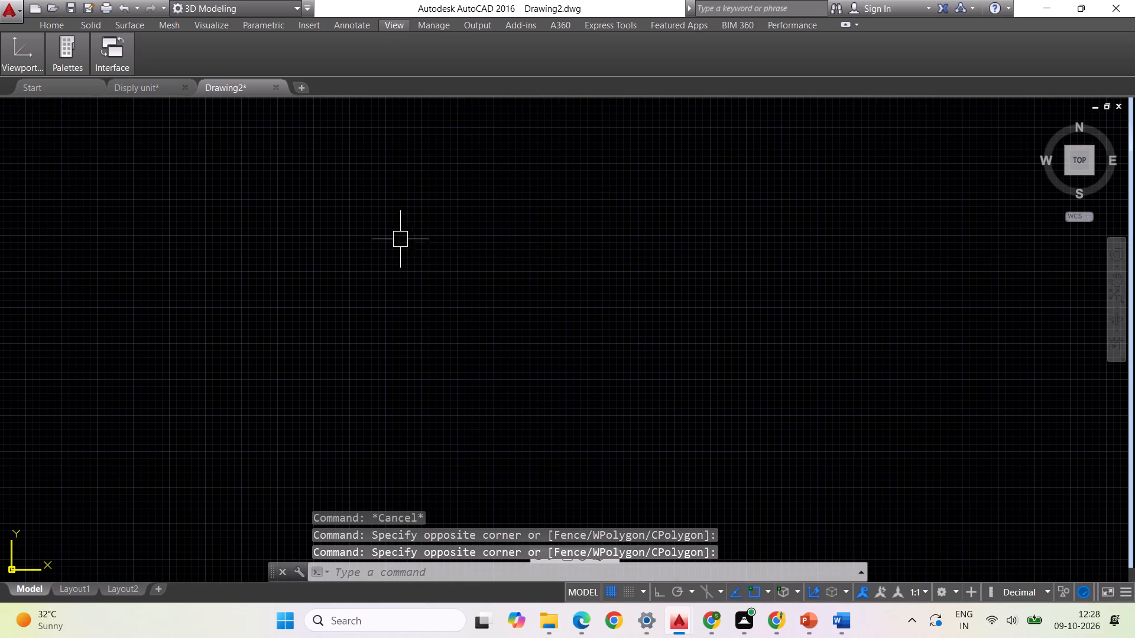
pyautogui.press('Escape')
# Copy the lower box-shelf outlines from the Disply unit drawing again and paste them into Drawing2.
pyautogui.click(126, 80)
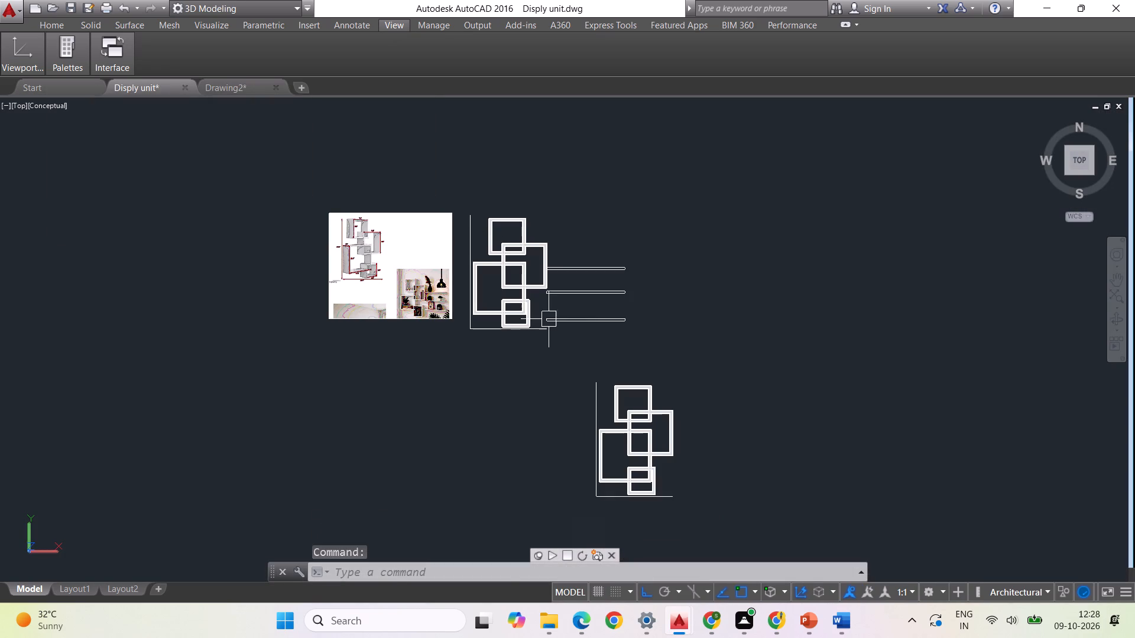
pyautogui.click(566, 343)
pyautogui.click(725, 523)
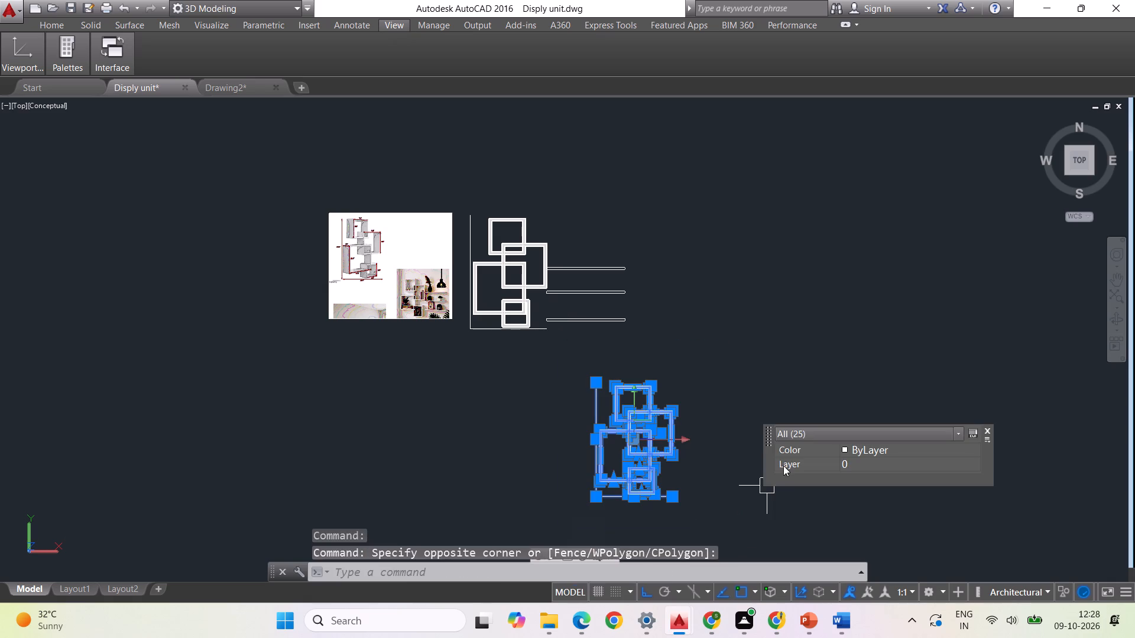
pyautogui.hotkey('ctrl', 'c')
pyautogui.click(228, 82)
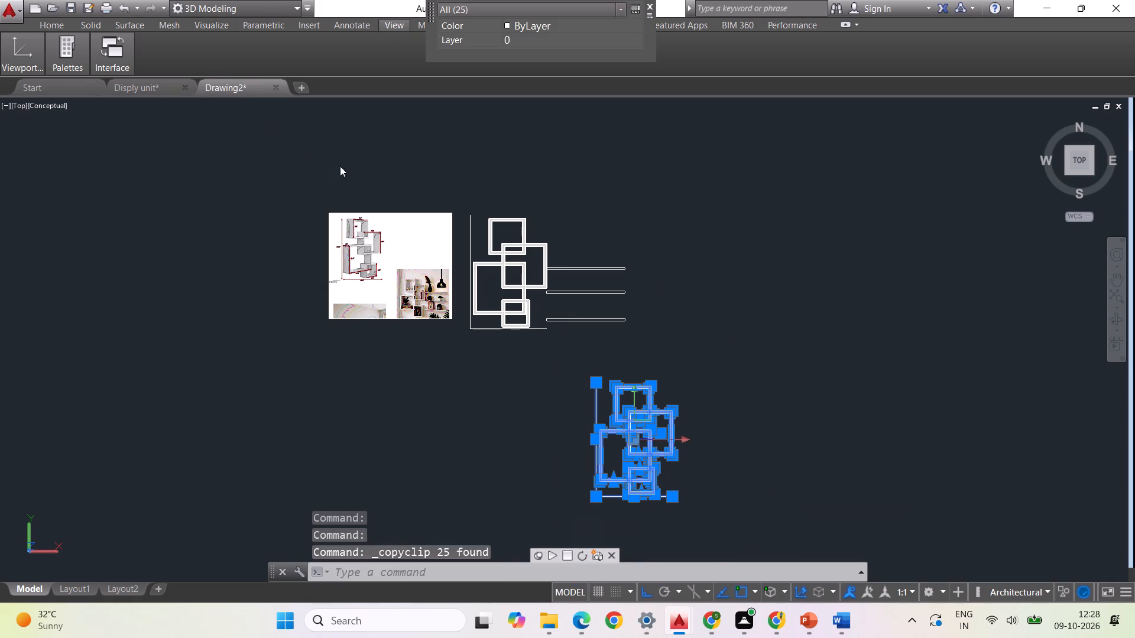
pyautogui.click(472, 232)
pyautogui.hotkey('ctrl', 'v')
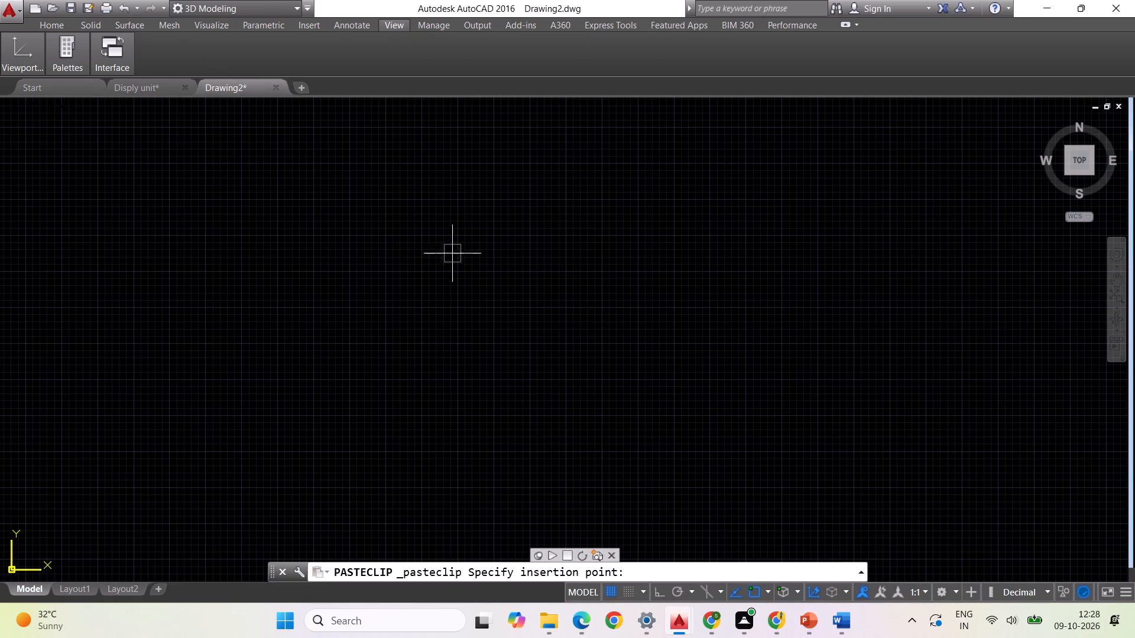
pyautogui.click(450, 260)
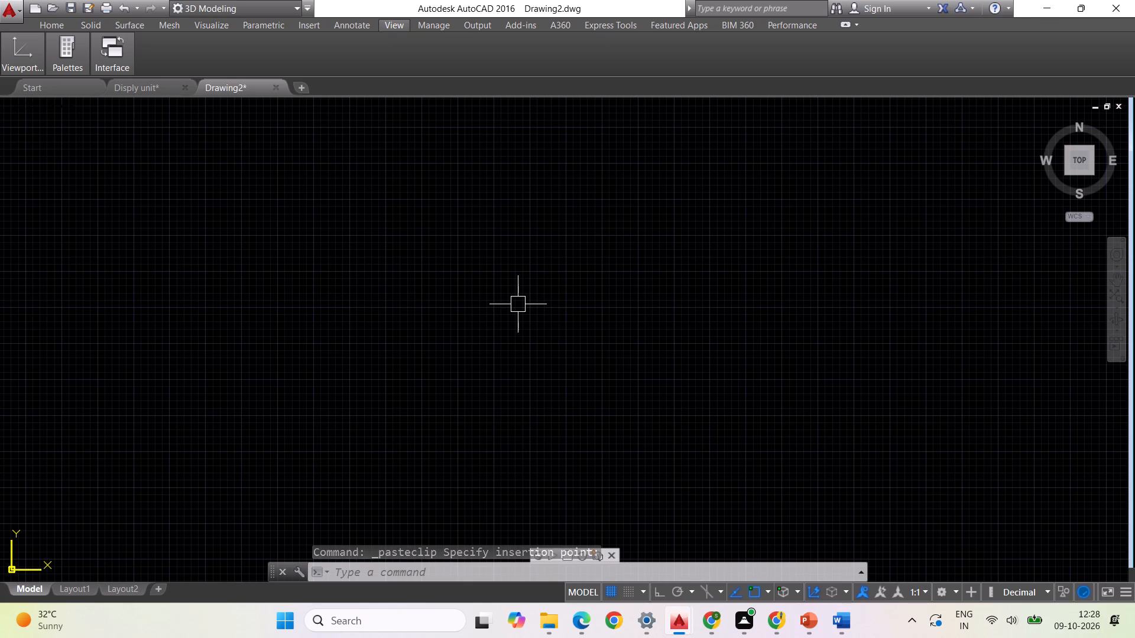
# Configure Drawing2's length units to Architectural with a precision of 0'-0".
pyautogui.write('un')
pyautogui.press('Return')
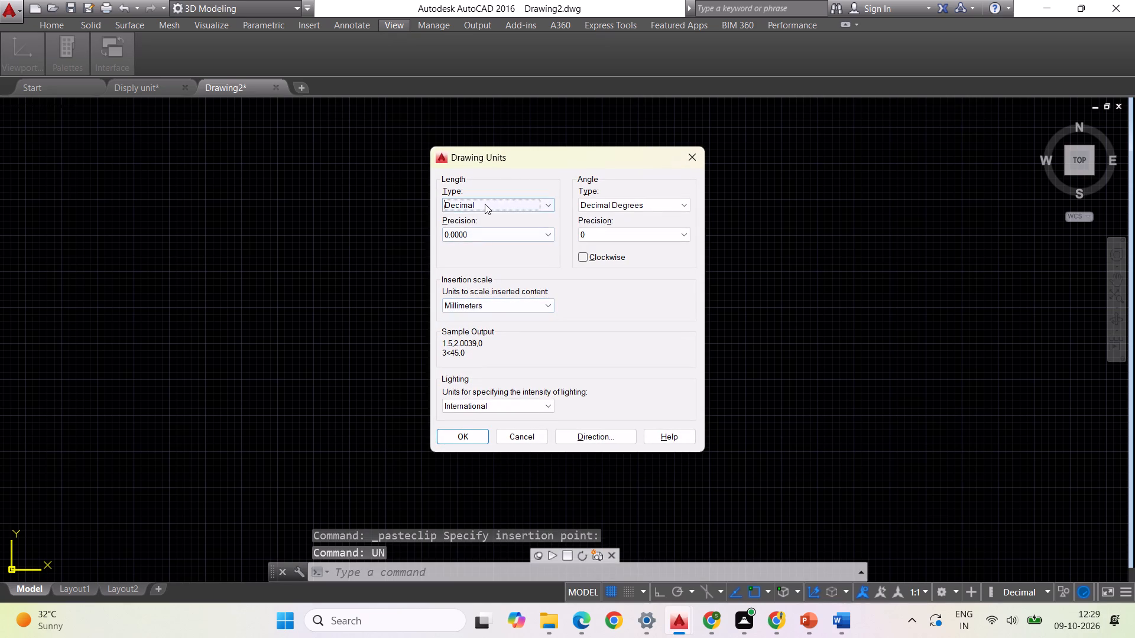
pyautogui.click(485, 204)
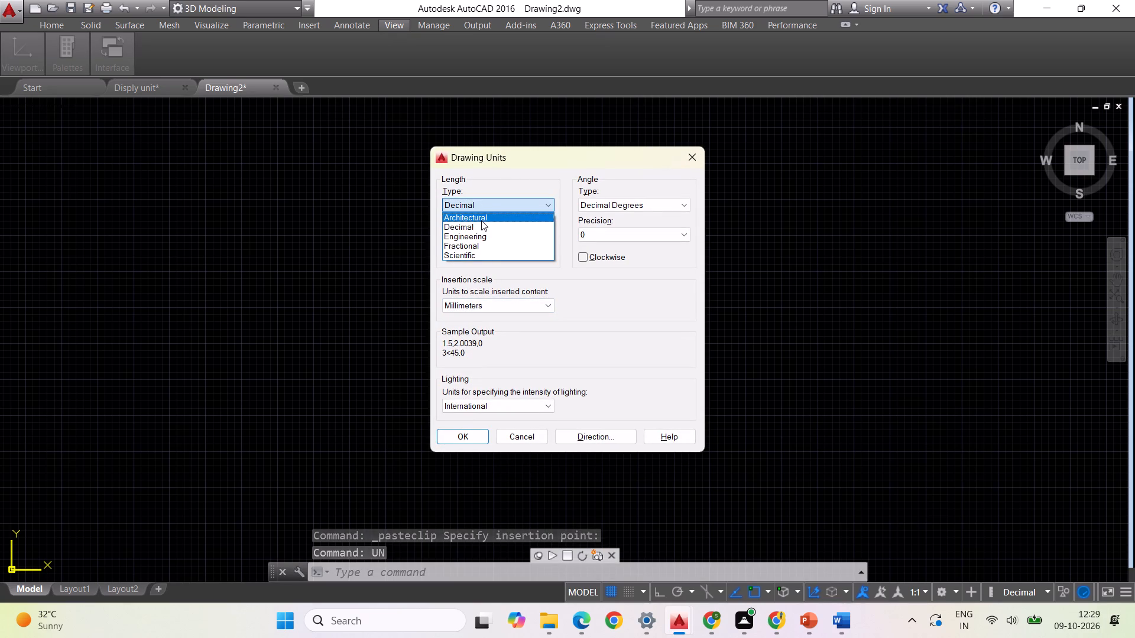
pyautogui.click(481, 220)
pyautogui.click(541, 235)
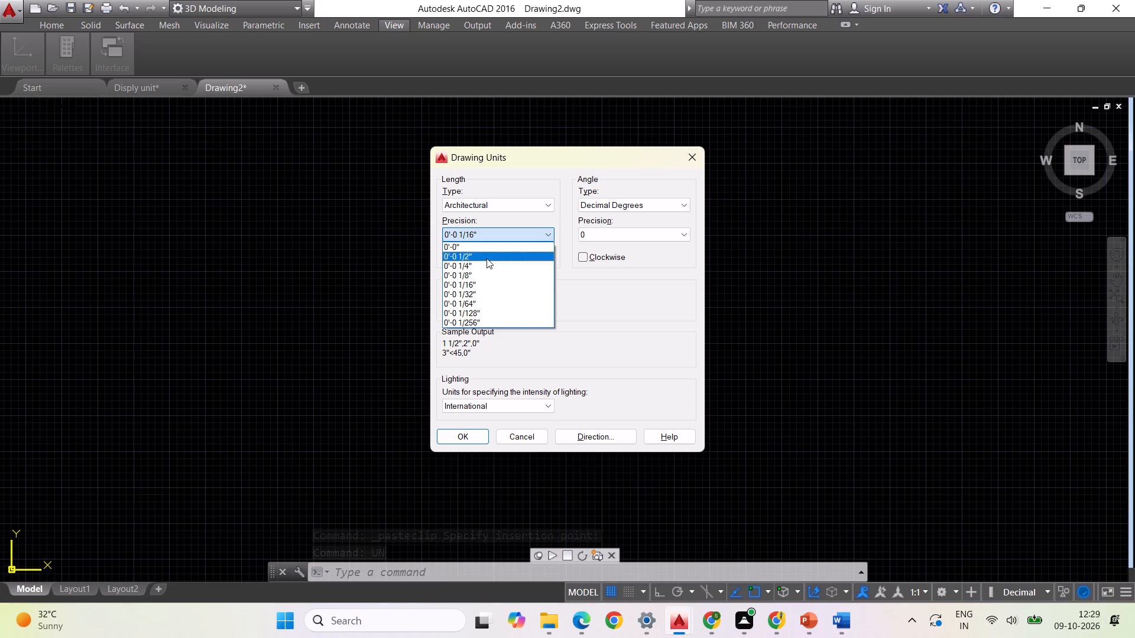
pyautogui.click(481, 248)
pyautogui.click(471, 437)
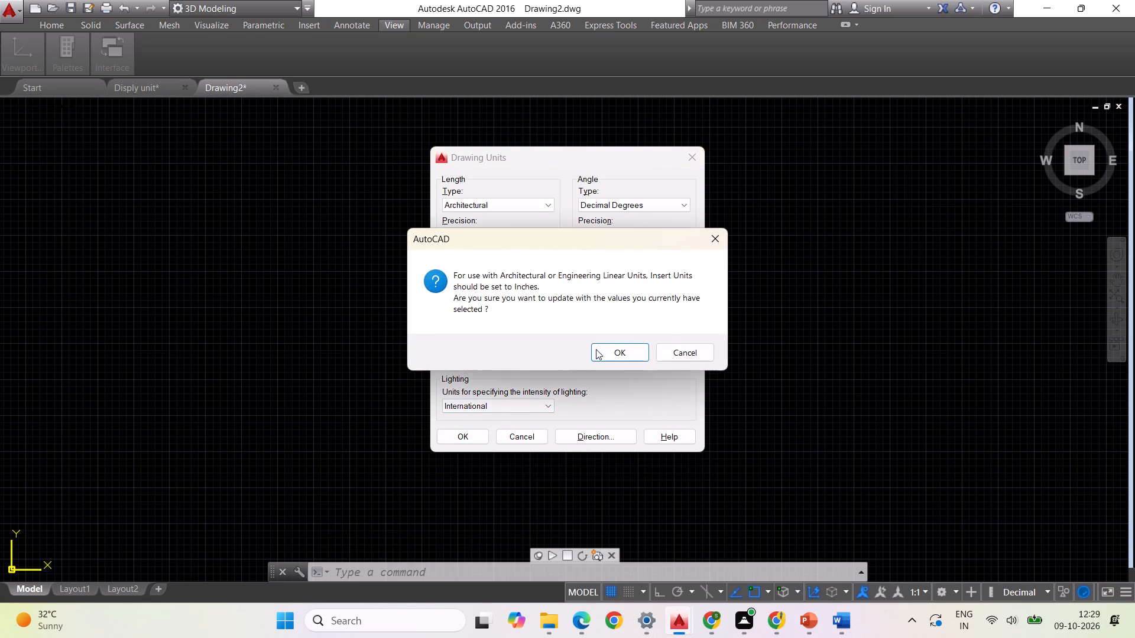
pyautogui.click(609, 349)
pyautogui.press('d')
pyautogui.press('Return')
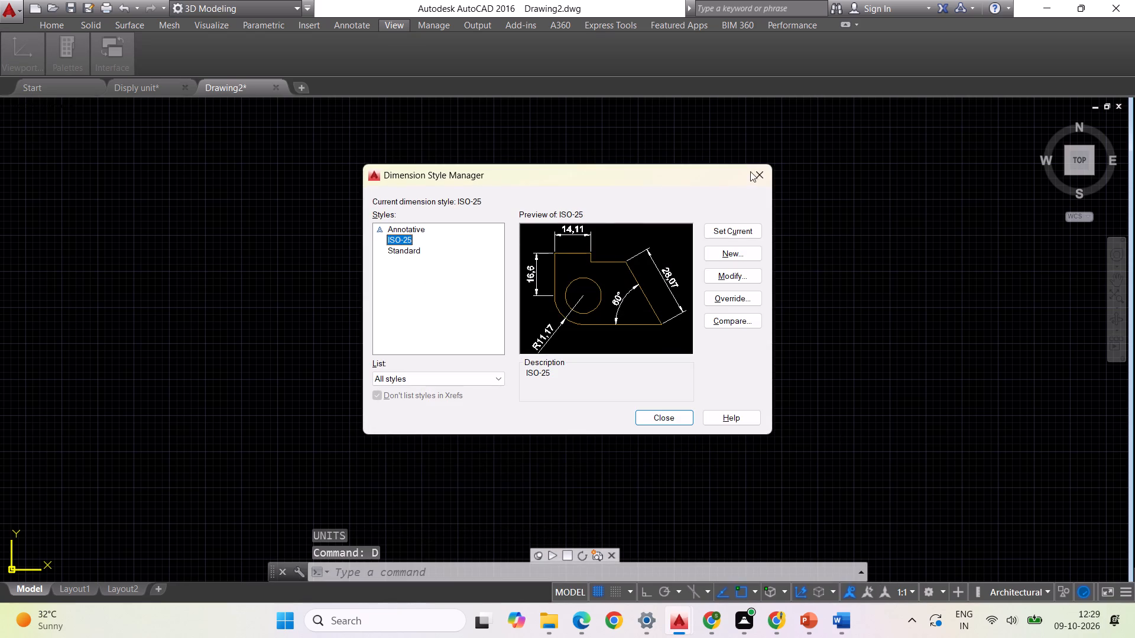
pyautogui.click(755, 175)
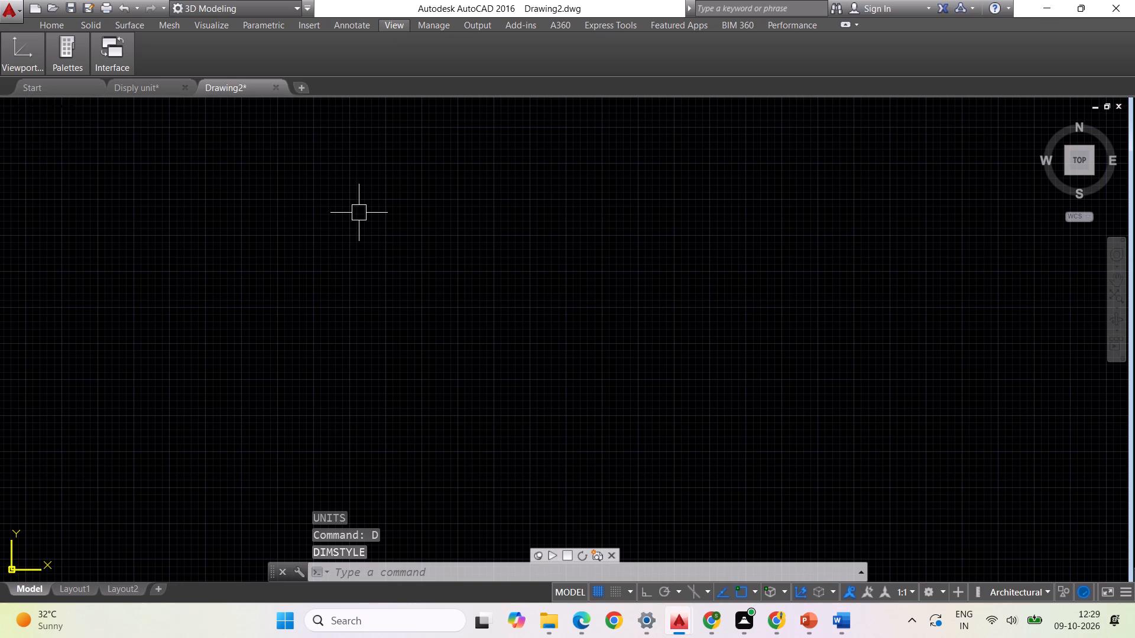
# Try to enable maintaining a log file in the file safety options and apply the change.
pyautogui.write('option')
pyautogui.press('Return')
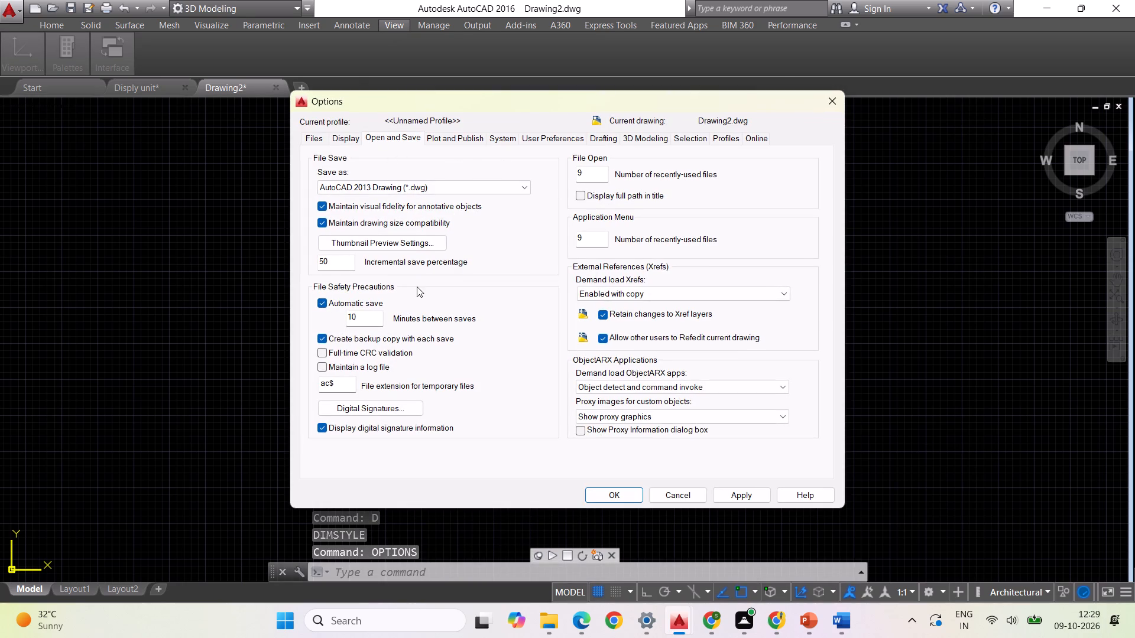
pyautogui.click(319, 368)
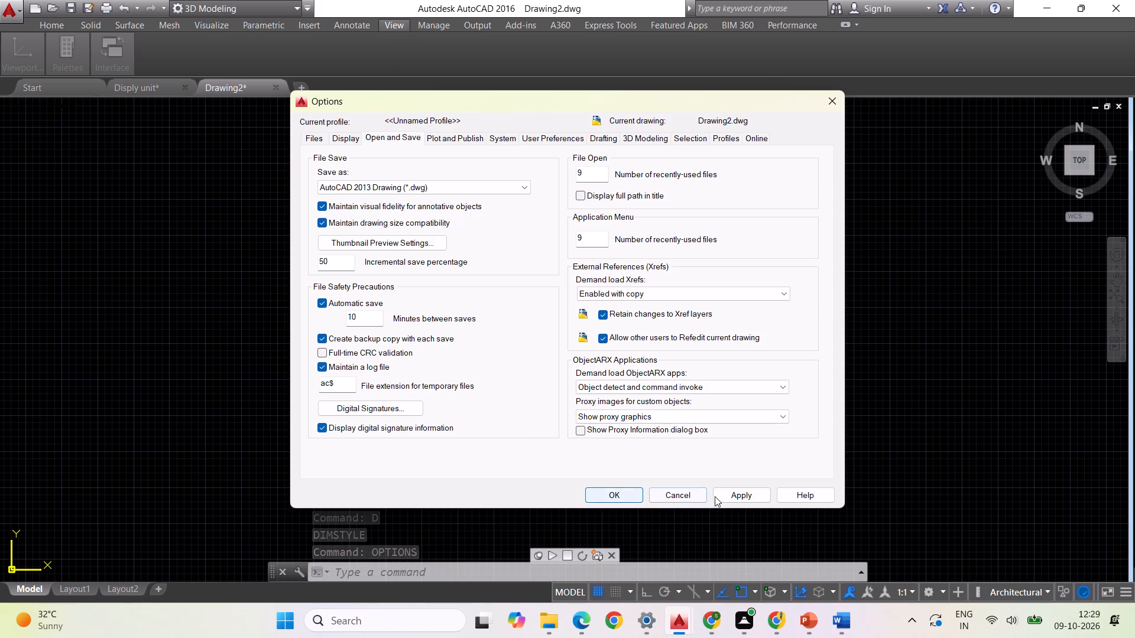
pyautogui.click(728, 495)
pyautogui.click(621, 338)
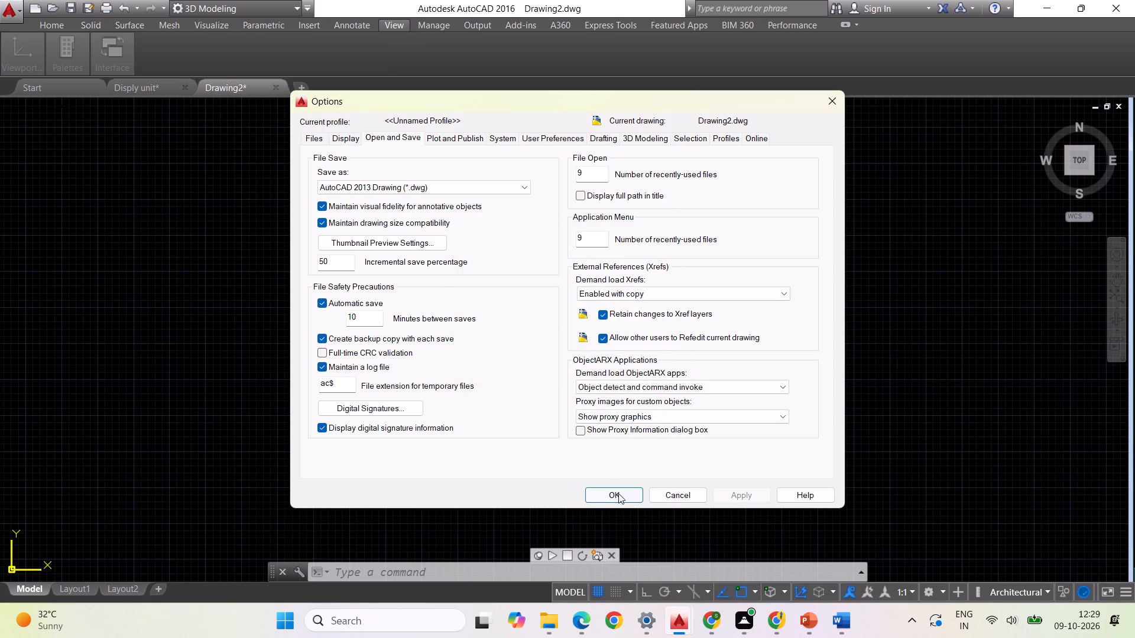
pyautogui.click(618, 494)
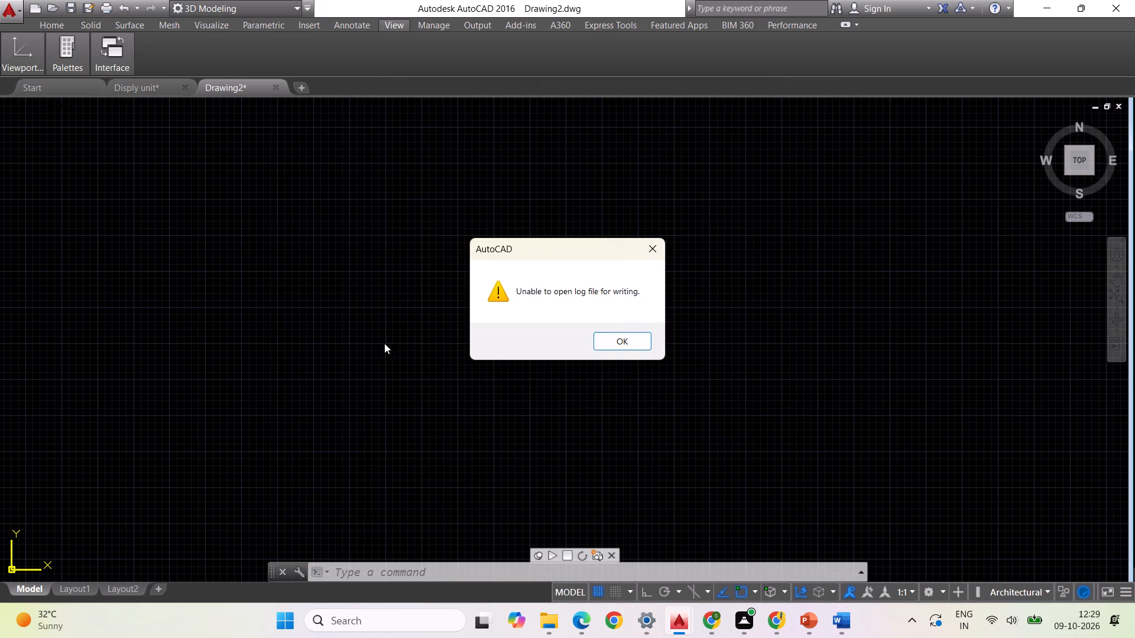
pyautogui.click(624, 347)
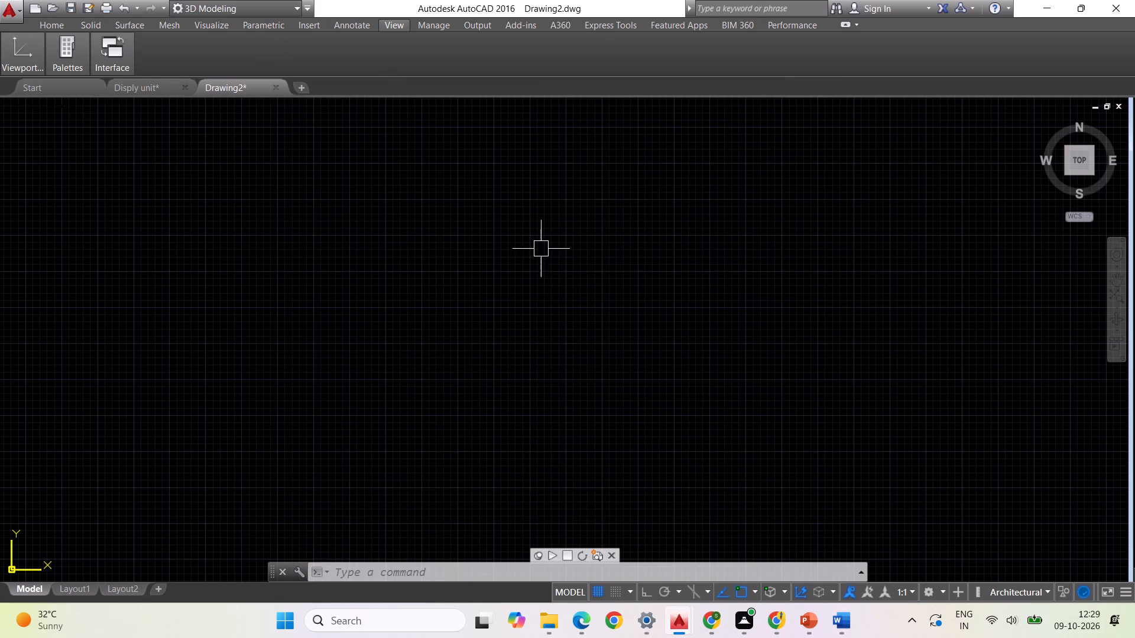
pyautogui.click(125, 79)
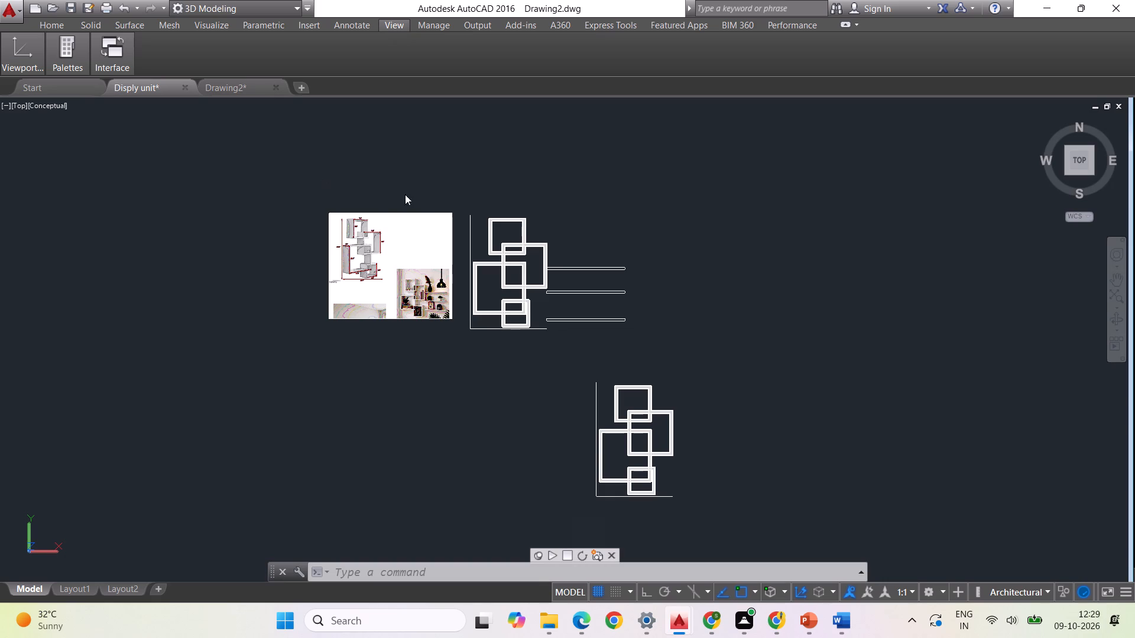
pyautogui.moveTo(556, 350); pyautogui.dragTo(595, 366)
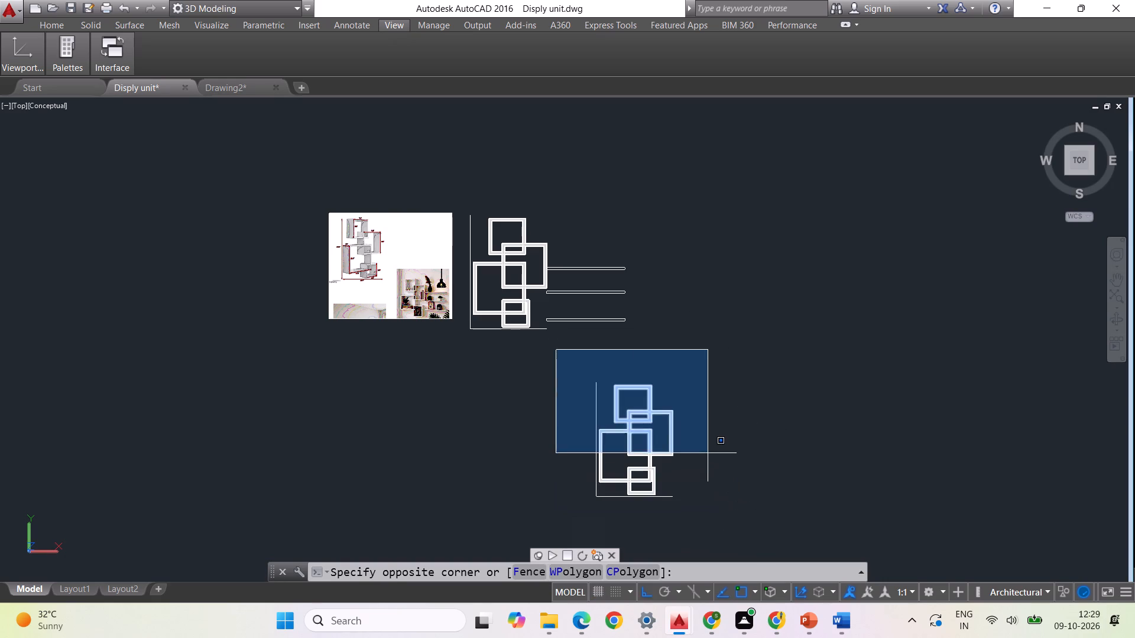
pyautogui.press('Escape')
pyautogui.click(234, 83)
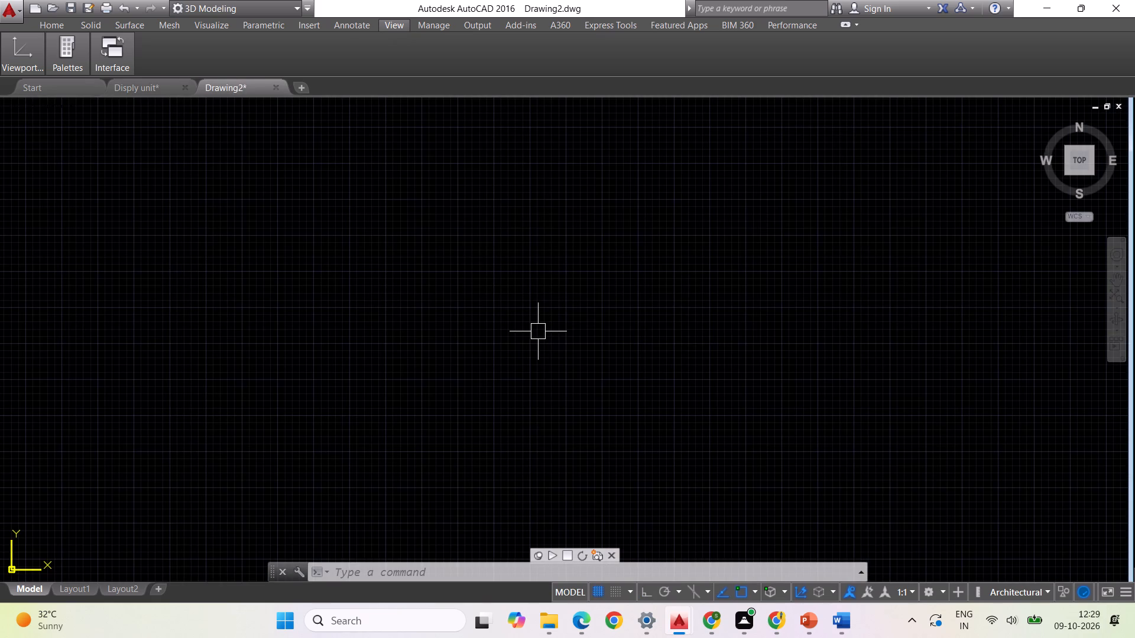
# Modify the ISO-25 dimension style's primary units to Architectural format with 0'-0" precision.
pyautogui.press('d')
pyautogui.press('Return')
pyautogui.click(722, 277)
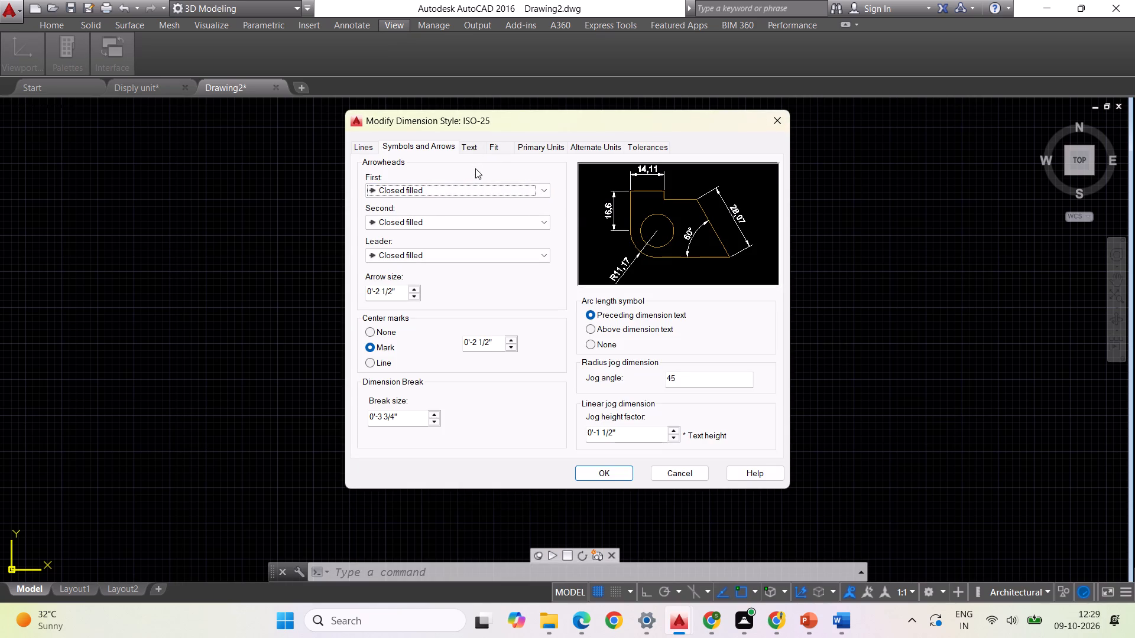
pyautogui.click(536, 146)
pyautogui.click(490, 172)
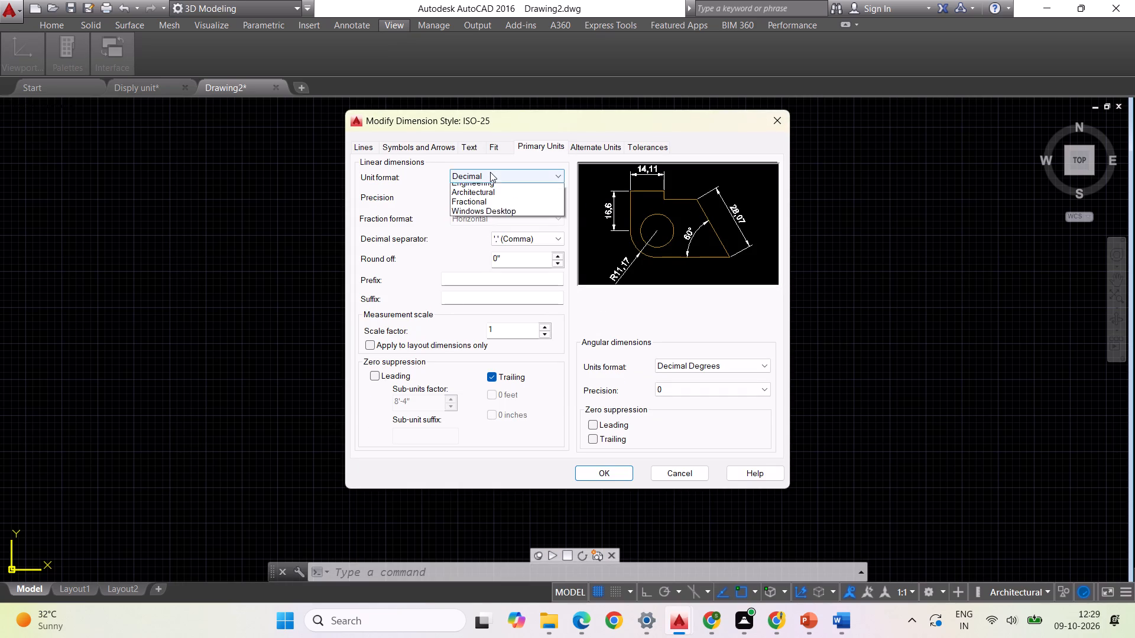
pyautogui.click(485, 219)
pyautogui.click(467, 201)
pyautogui.click(464, 207)
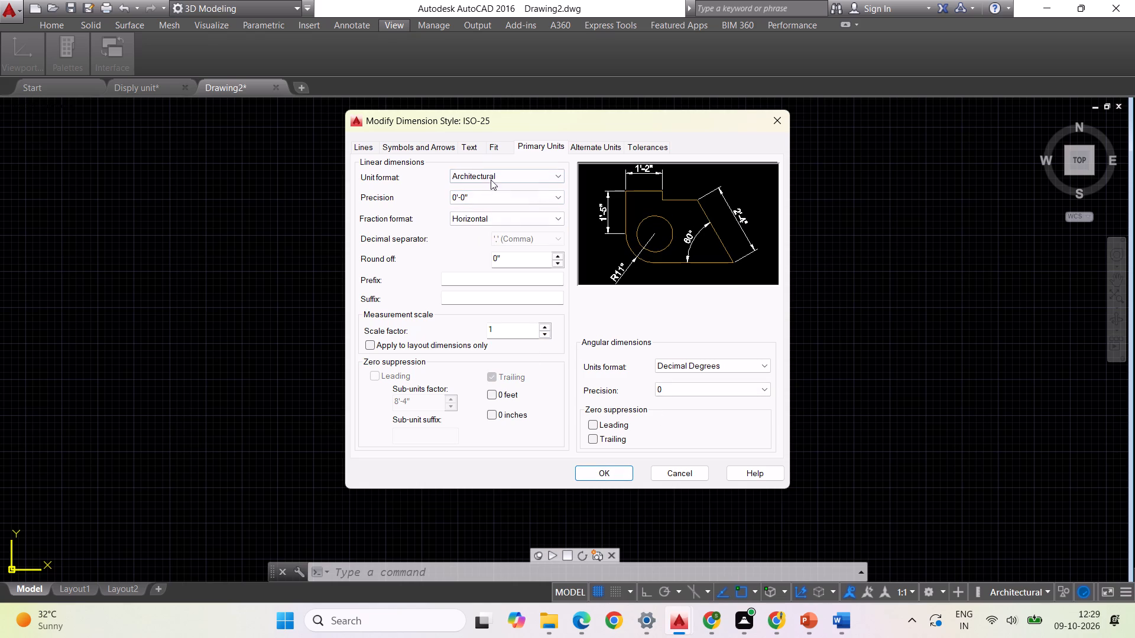
# Set the ISO-25 dimension text colour to Red and the text height to 10.
pyautogui.click(469, 145)
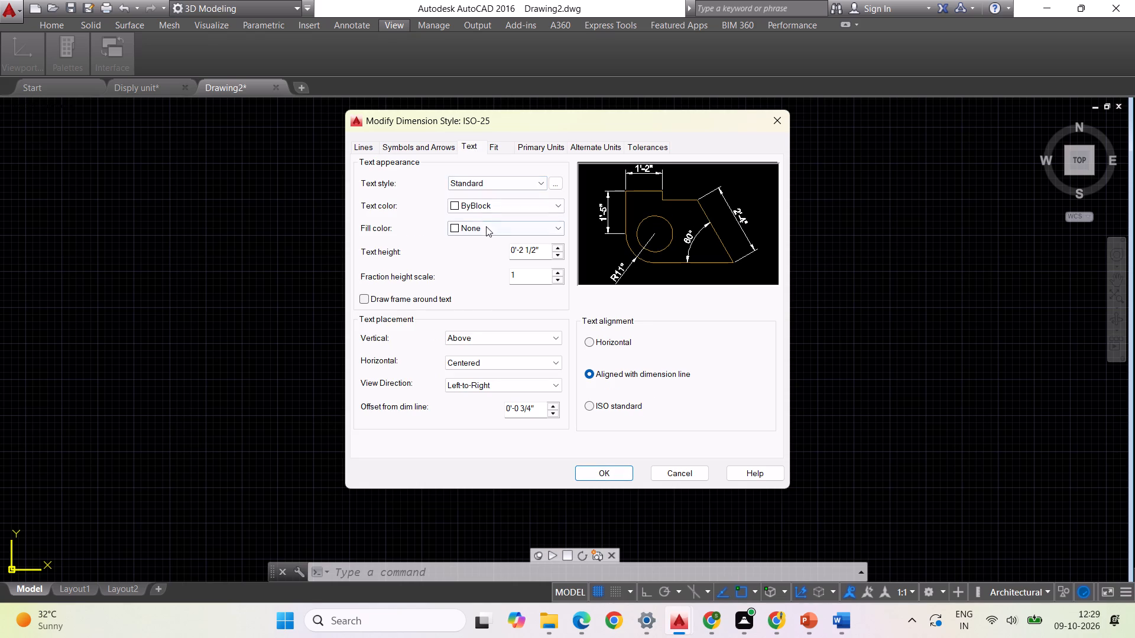
pyautogui.click(486, 204)
pyautogui.click(481, 240)
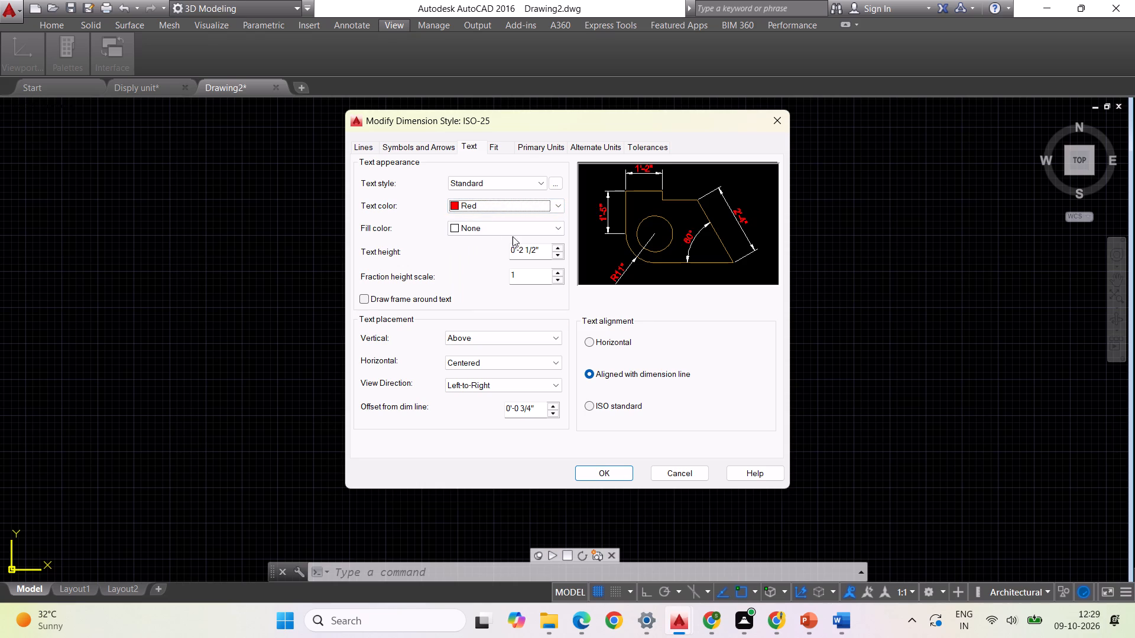
pyautogui.moveTo(541, 248); pyautogui.dragTo(490, 246)
pyautogui.write('10')
# Set the ISO-25 dimension style's arrow size to 10 and make ISO-25 the current style.
pyautogui.click(410, 147)
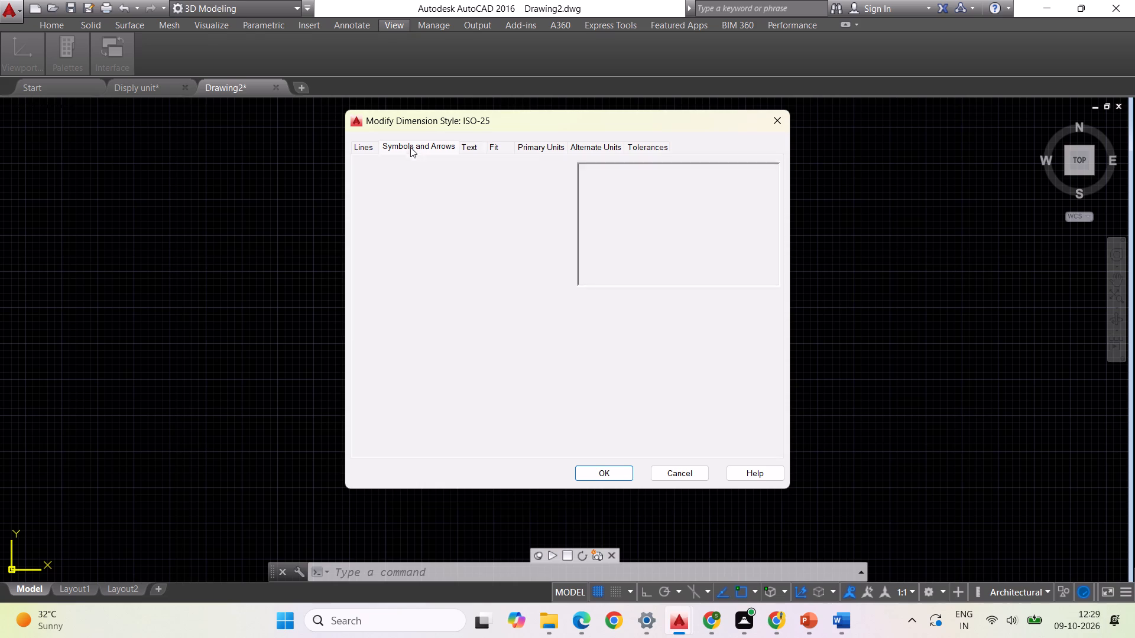
pyautogui.moveTo(400, 288); pyautogui.dragTo(338, 289)
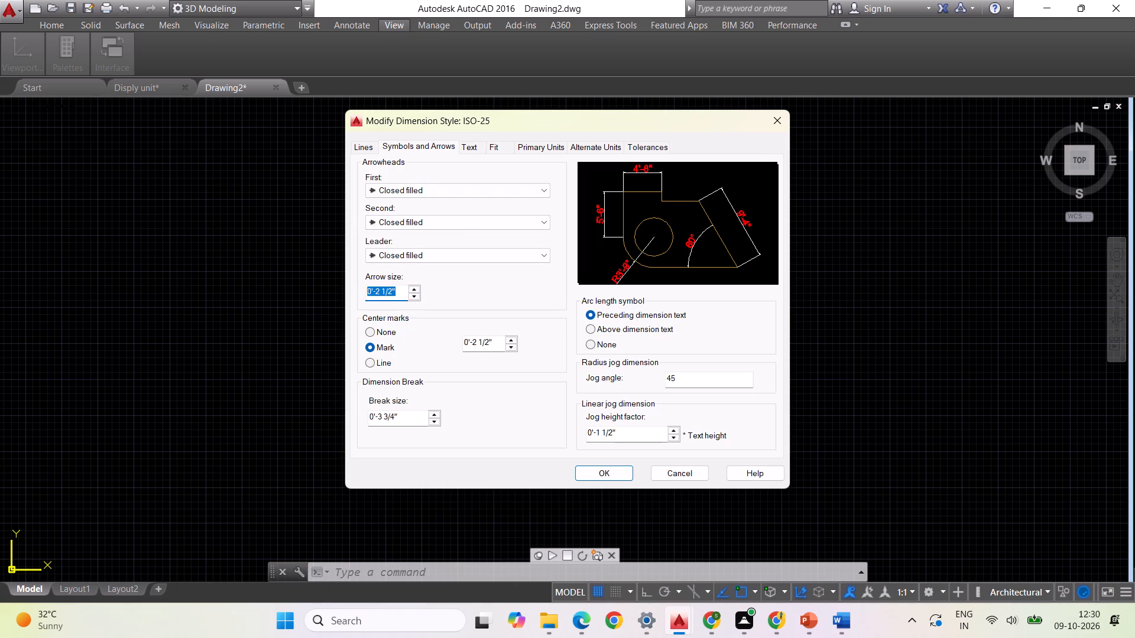
pyautogui.moveTo(338, 289); pyautogui.dragTo(337, 289)
pyautogui.write('10')
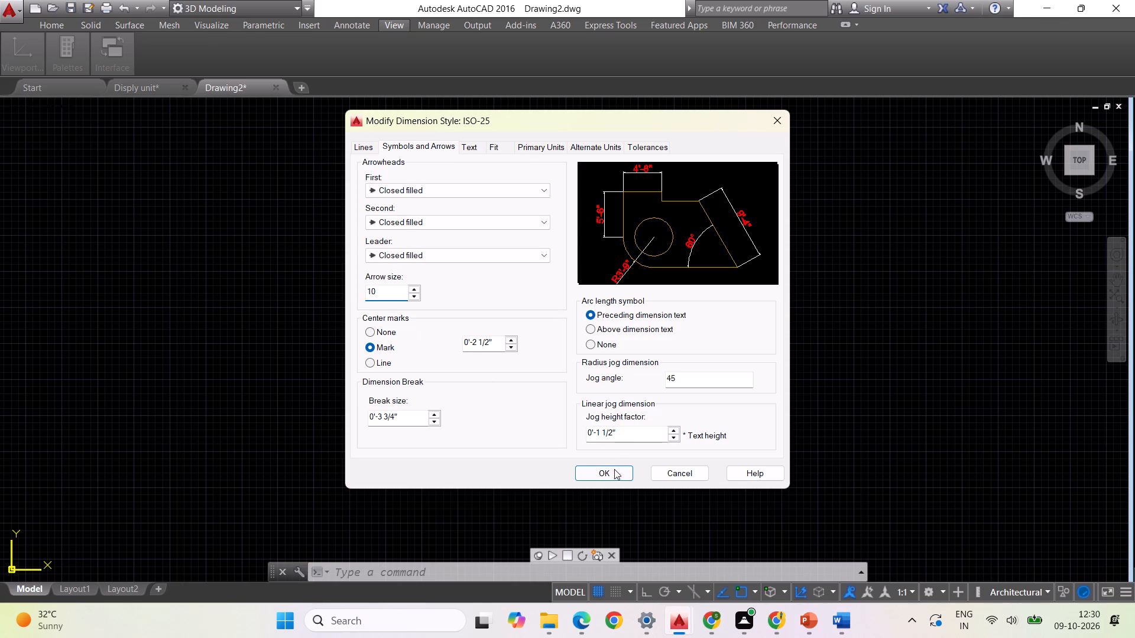
pyautogui.click(614, 470)
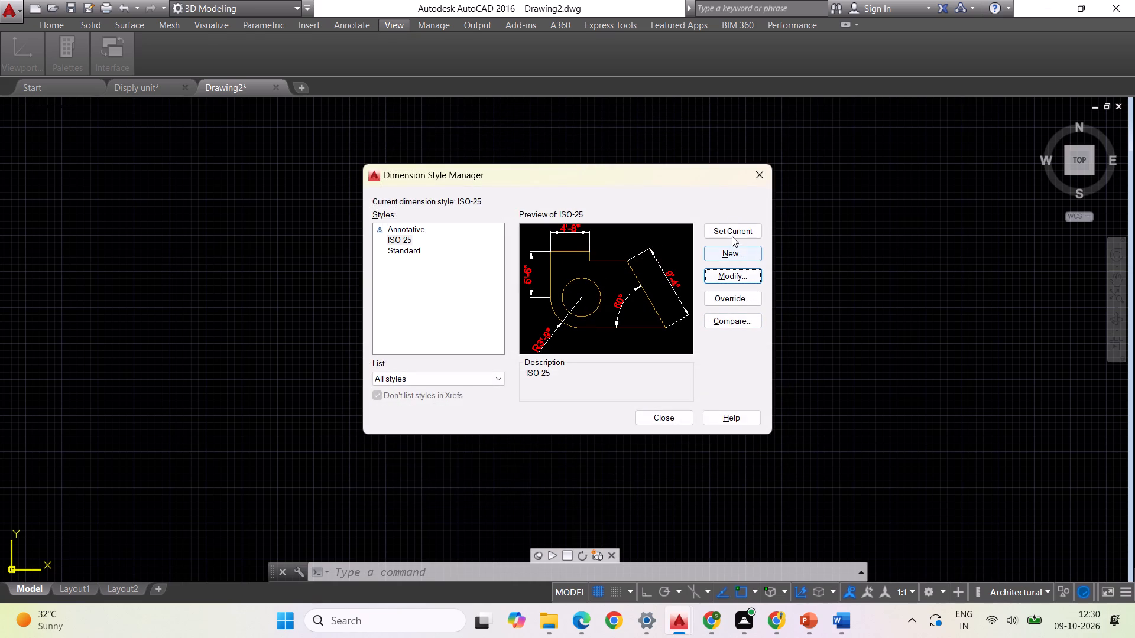
pyautogui.click(732, 230)
pyautogui.click(666, 418)
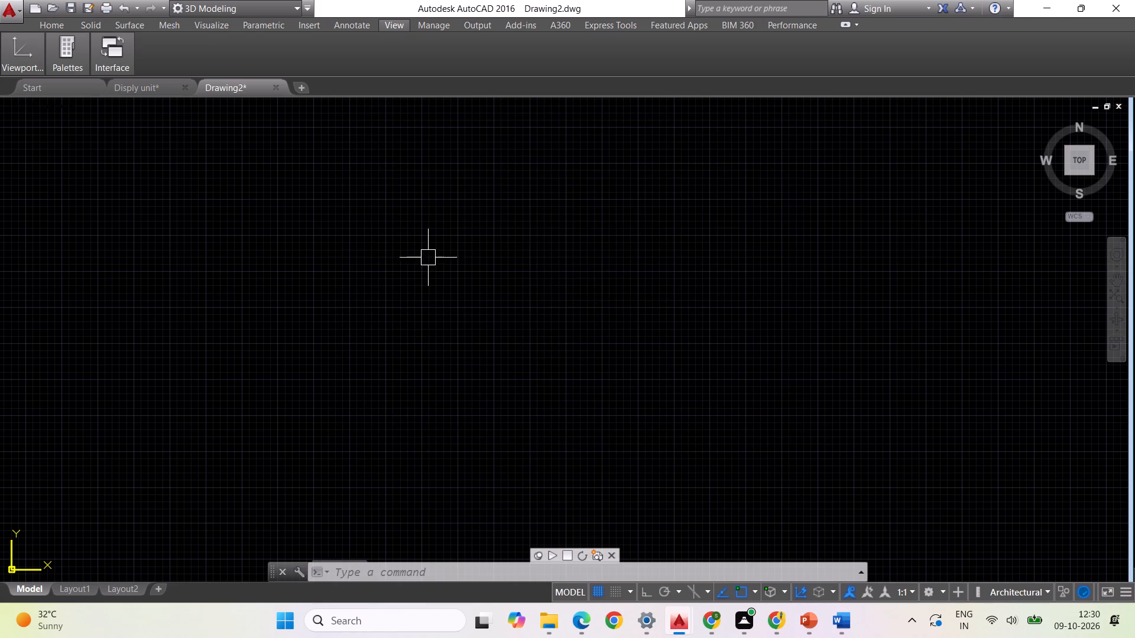
# Copy the lower box-shelf assembly with its two wall lines from the Disply unit drawing and paste it into Drawing2.
pyautogui.click(133, 90)
pyautogui.moveTo(551, 351); pyautogui.dragTo(570, 354)
pyautogui.click(725, 507)
pyautogui.hotkey('ctrl', 'c')
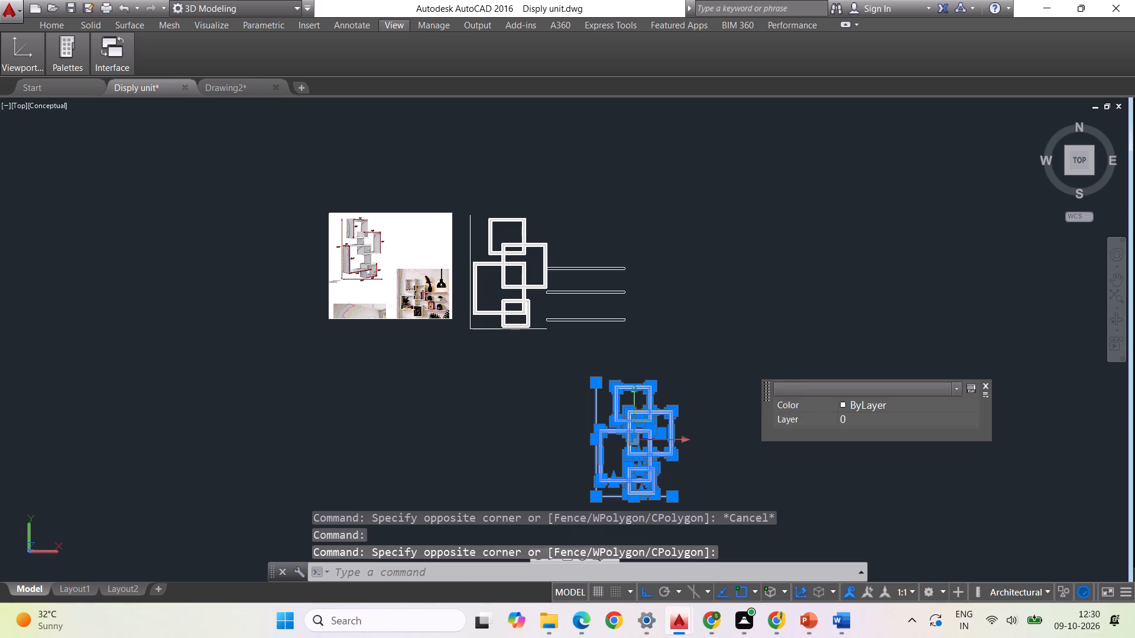
pyautogui.click(233, 86)
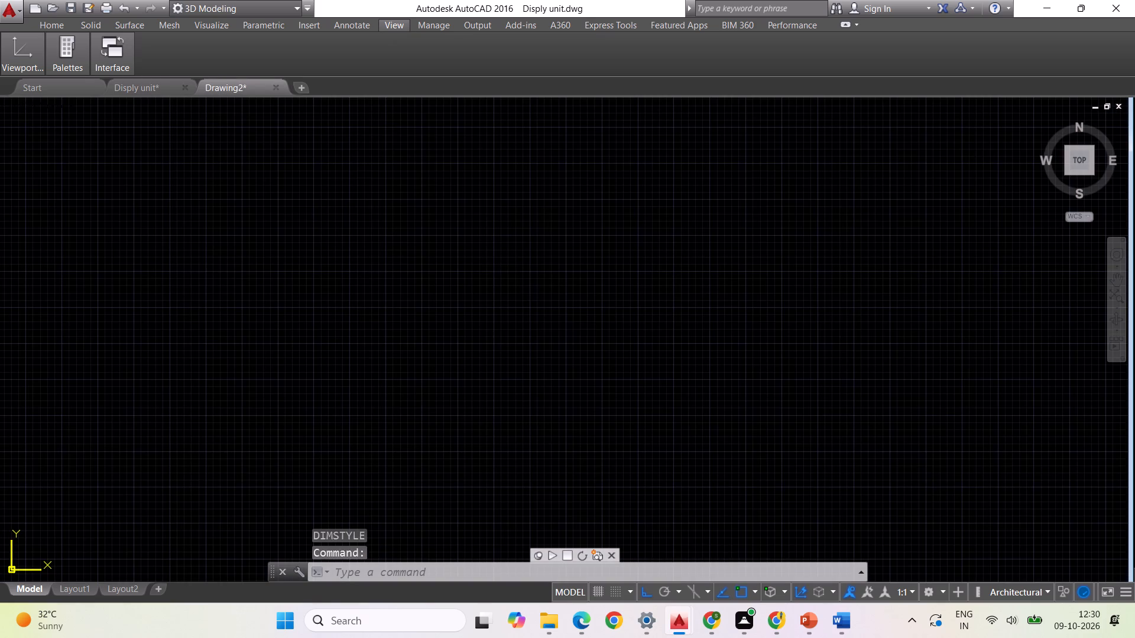
pyautogui.hotkey('ctrl', 'v')
pyautogui.click(482, 282)
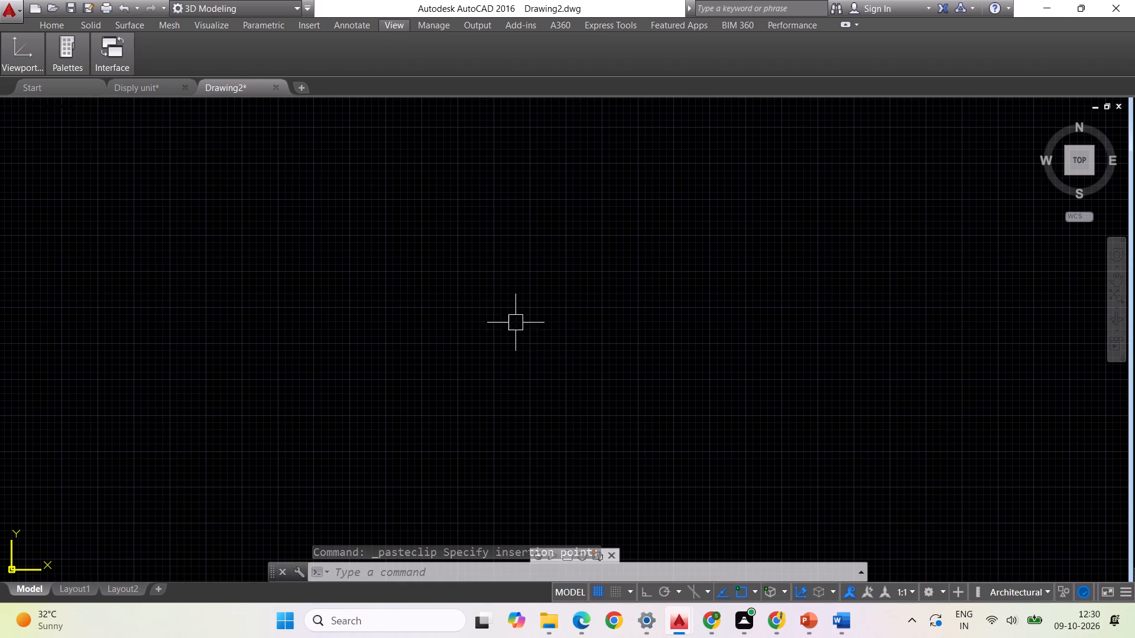
pyautogui.click(611, 554)
# Erase two of the pasted shelf unit copies in Drawing2, keeping a single copy.
pyautogui.scroll(-3, 550, 304)
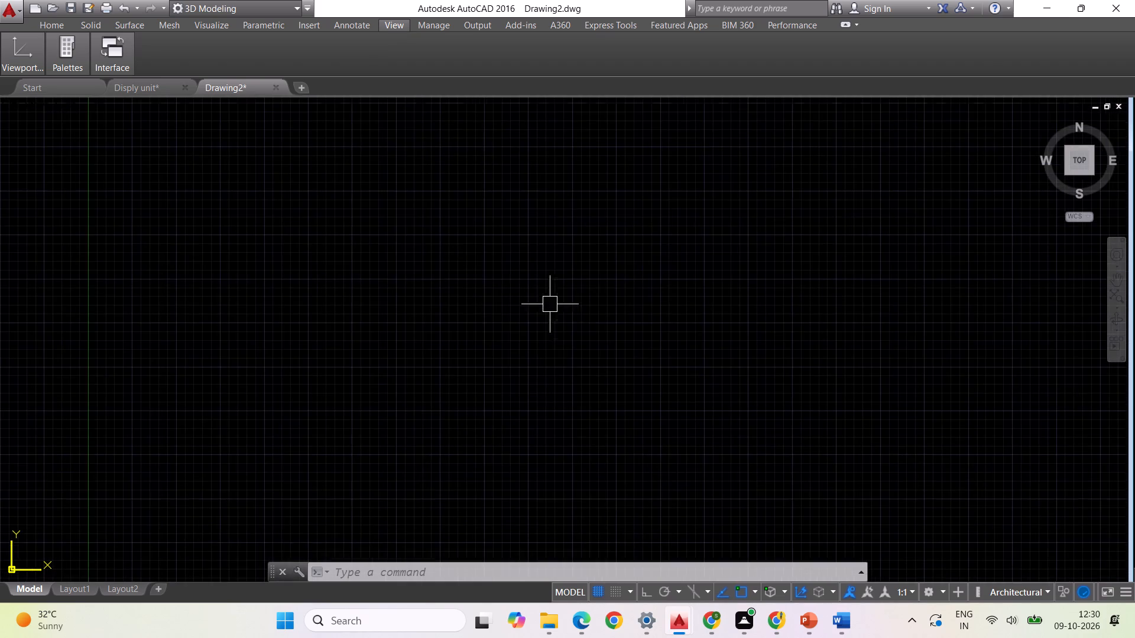
pyautogui.scroll(-6, 563, 337)
pyautogui.scroll(3, 656, 274)
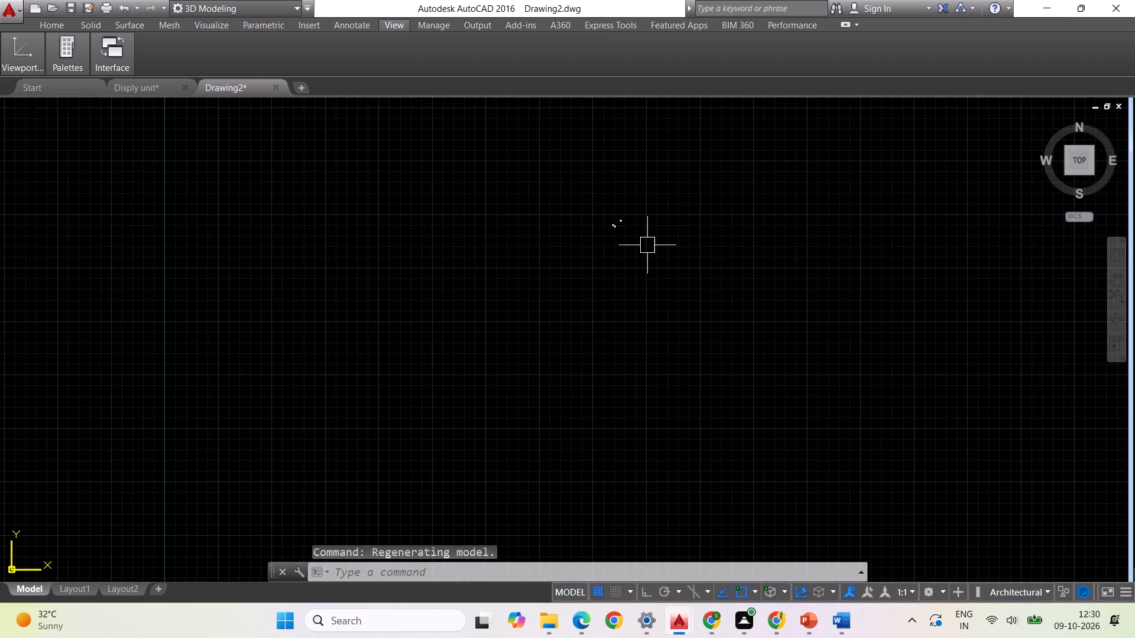
pyautogui.scroll(3, 602, 187)
pyautogui.scroll(3, 628, 341)
pyautogui.scroll(-1, 346, 258)
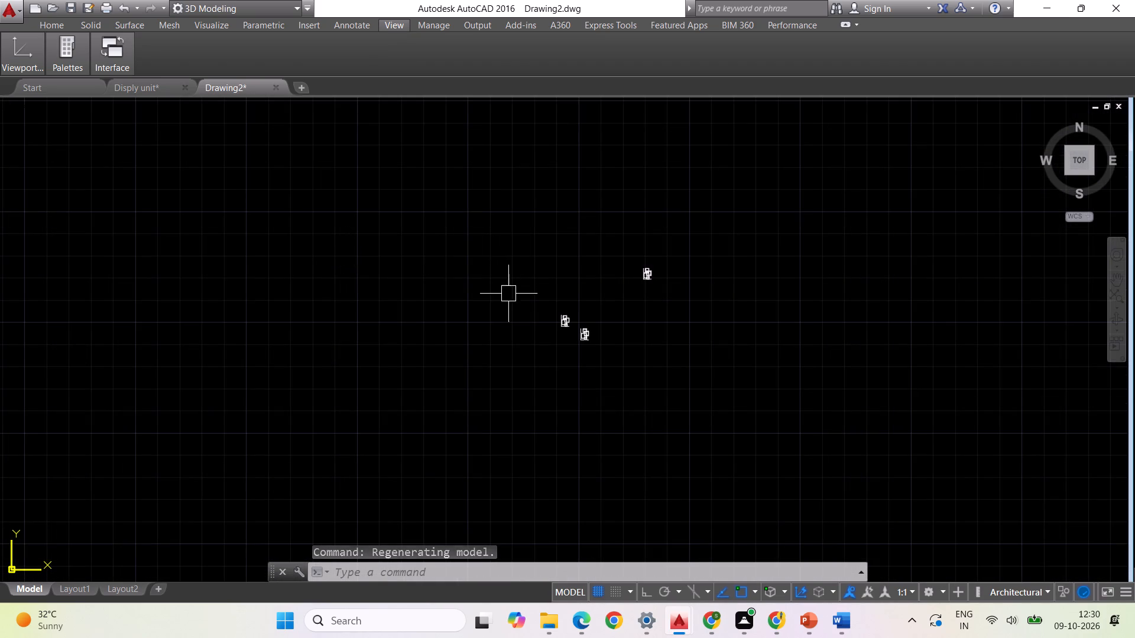
pyautogui.scroll(3, 550, 315)
pyautogui.scroll(2, 614, 337)
pyautogui.moveTo(374, 246); pyautogui.dragTo(406, 246)
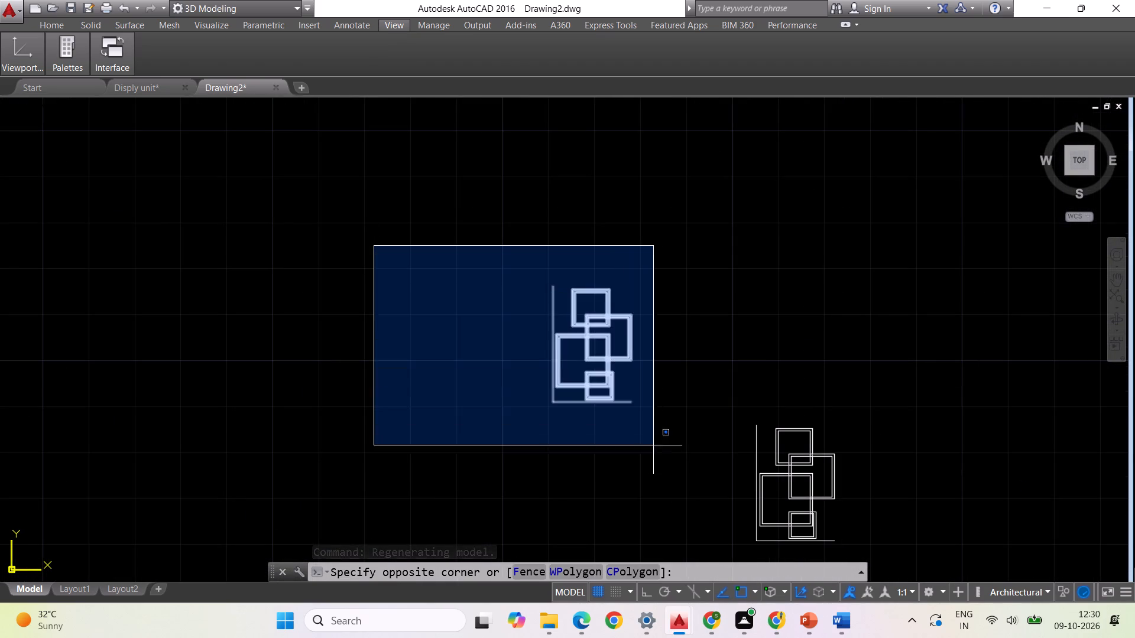
pyautogui.click(655, 448)
pyautogui.press('Delete')
pyautogui.scroll(-2, 228, 242)
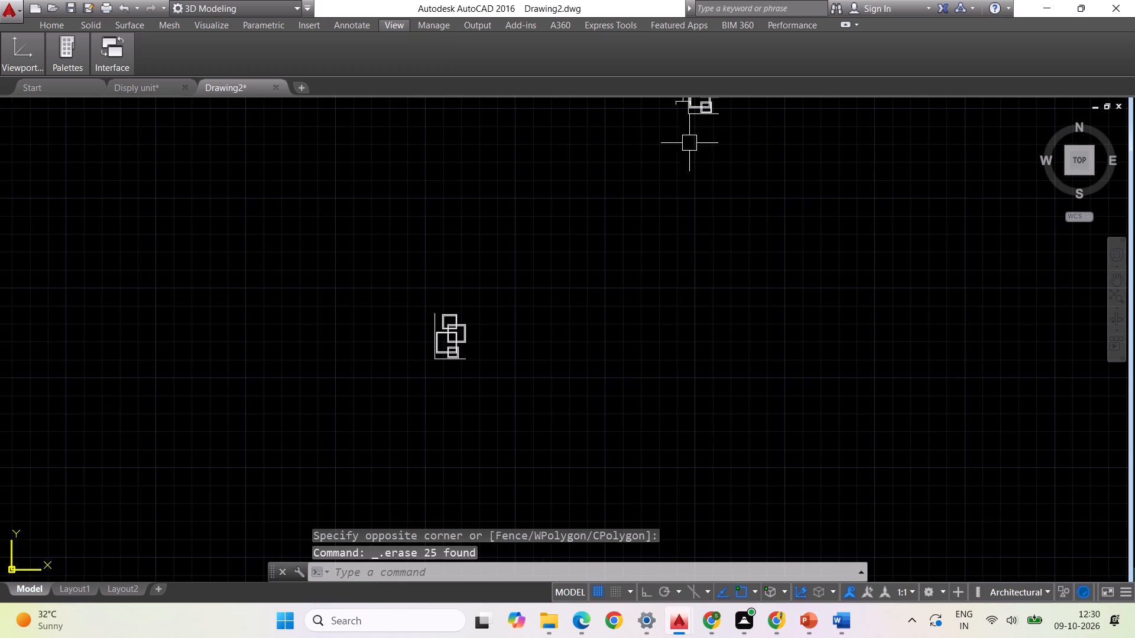
pyautogui.scroll(-1, 706, 245)
pyautogui.moveTo(778, 172); pyautogui.dragTo(739, 148)
pyautogui.click(680, 114)
pyautogui.press('Delete')
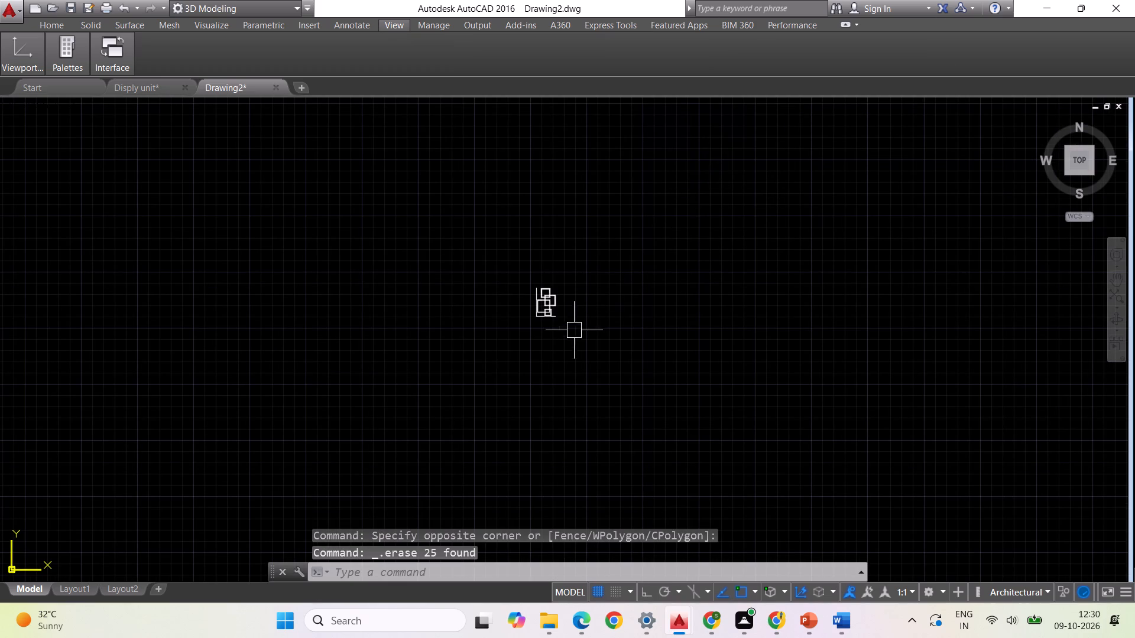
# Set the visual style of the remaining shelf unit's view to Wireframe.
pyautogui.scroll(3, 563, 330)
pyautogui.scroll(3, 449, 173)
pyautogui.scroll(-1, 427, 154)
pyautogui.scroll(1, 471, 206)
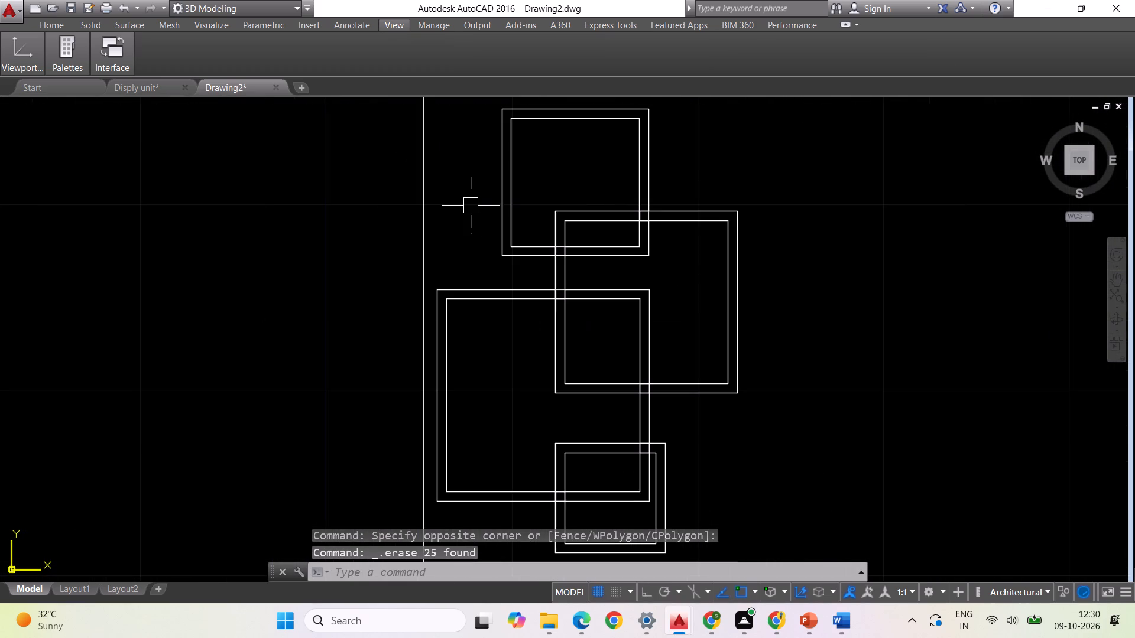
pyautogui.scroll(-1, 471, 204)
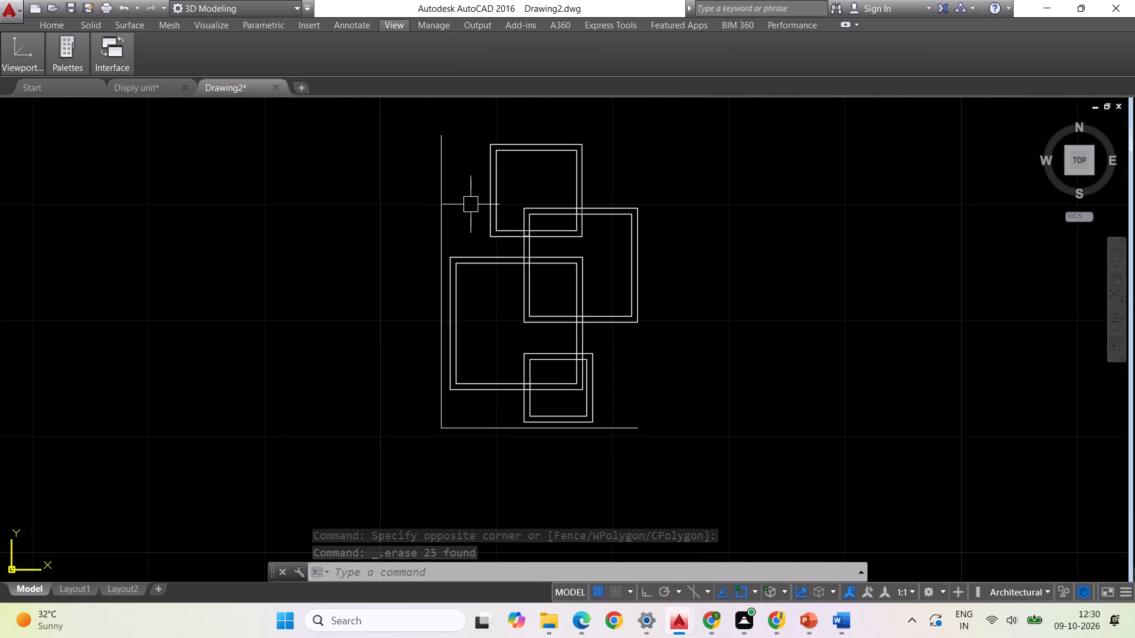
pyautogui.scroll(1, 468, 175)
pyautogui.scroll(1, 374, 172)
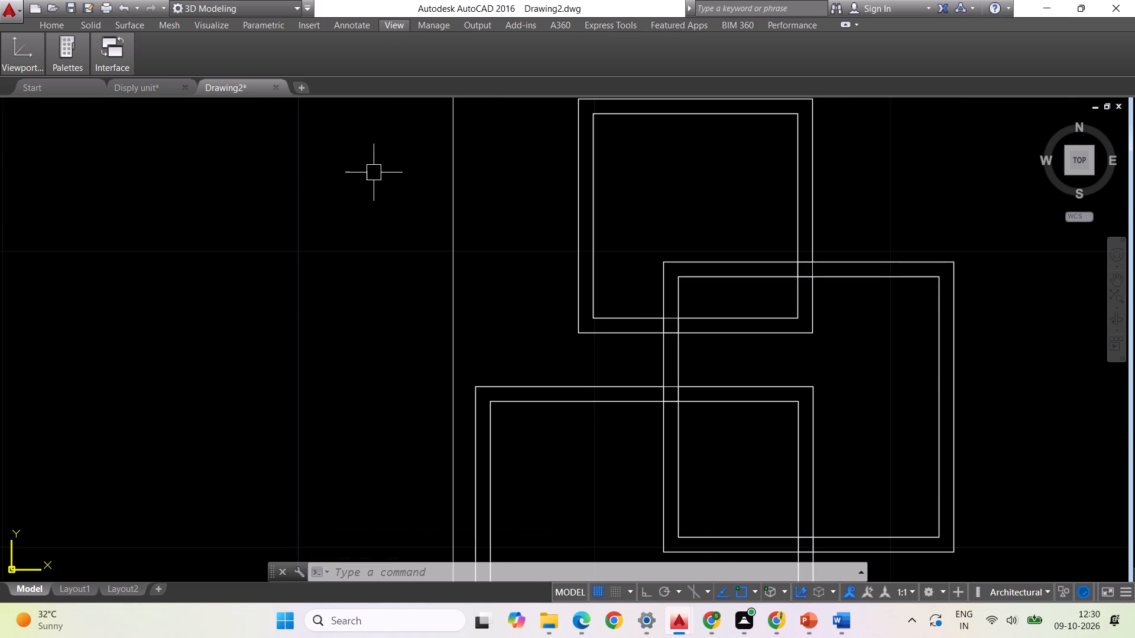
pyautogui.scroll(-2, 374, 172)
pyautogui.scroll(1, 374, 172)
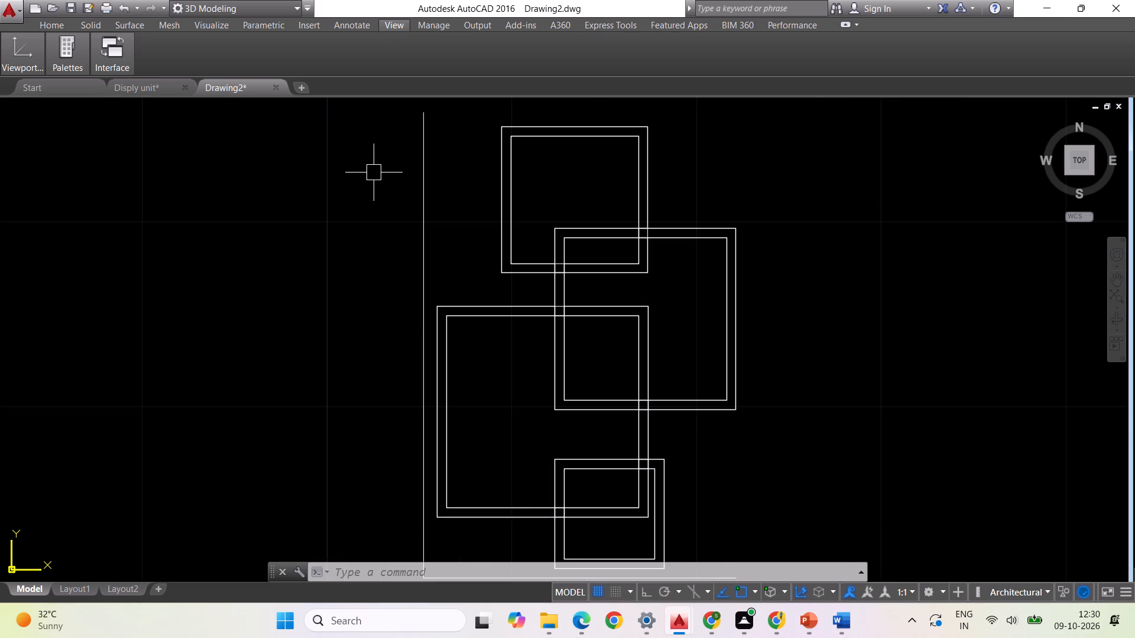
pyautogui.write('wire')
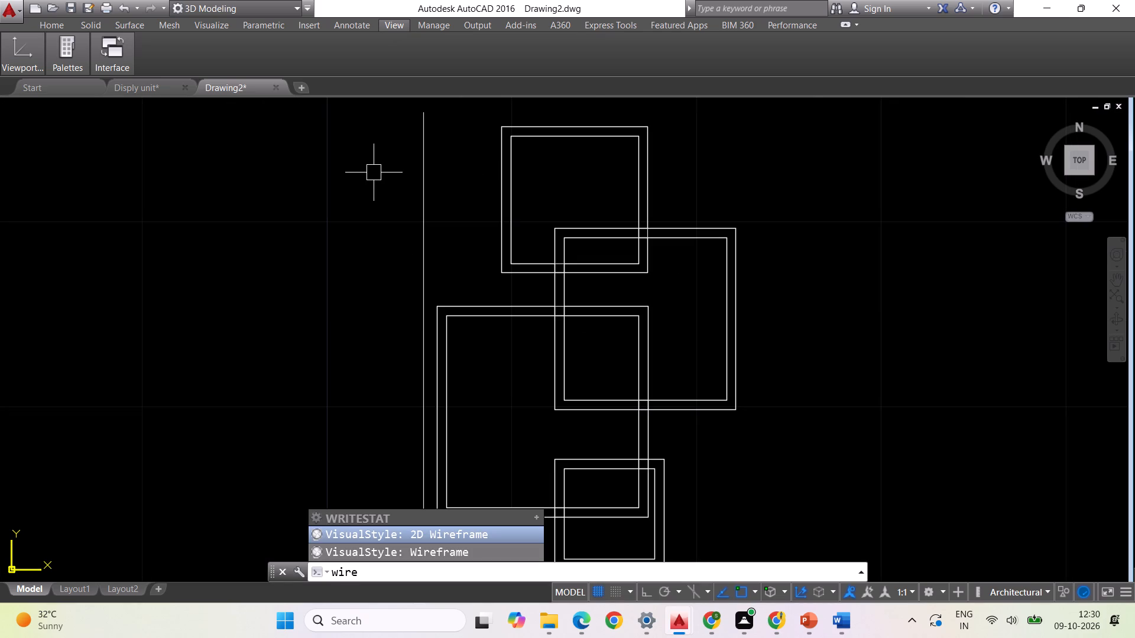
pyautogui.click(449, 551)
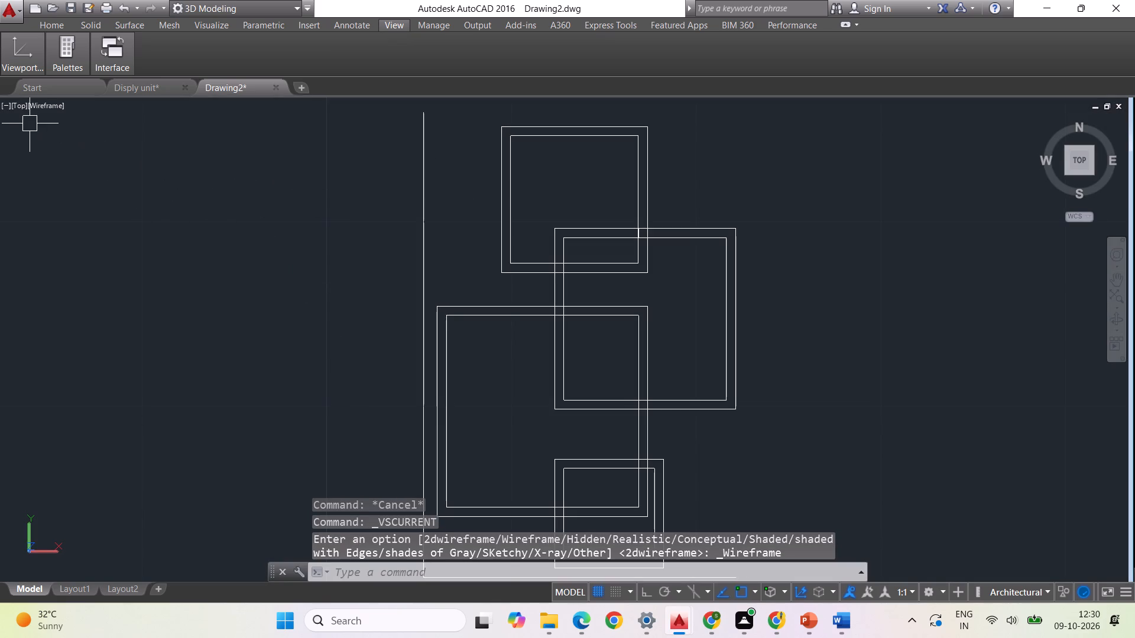
# Set the viewport's visual style to Conceptual.
pyautogui.click(47, 106)
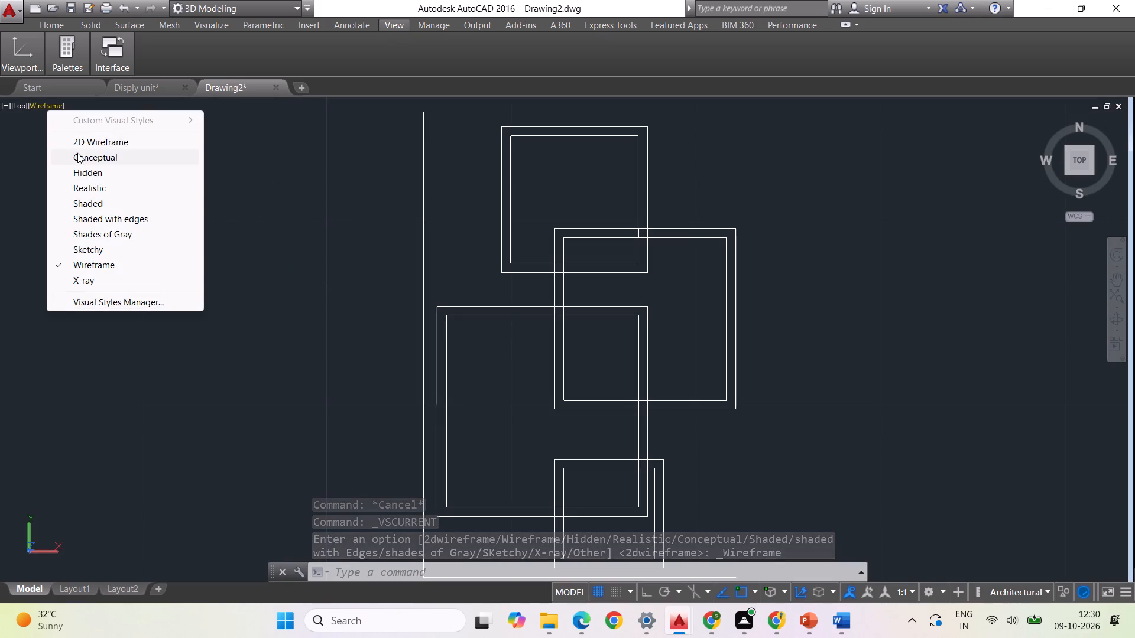
pyautogui.click(79, 153)
# Orbit around the pasted shelf unit to examine its overlapping boxes and their depth from several 3D angles.
pyautogui.scroll(-1, 607, 212)
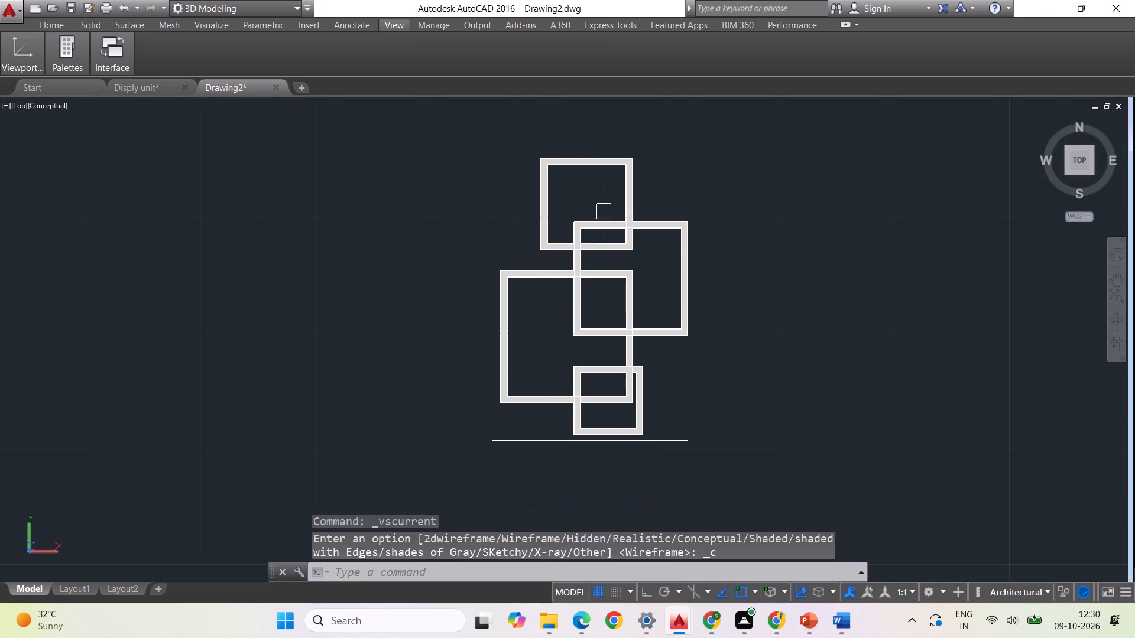
pyautogui.scroll(-1, 644, 272)
pyautogui.scroll(1, 648, 313)
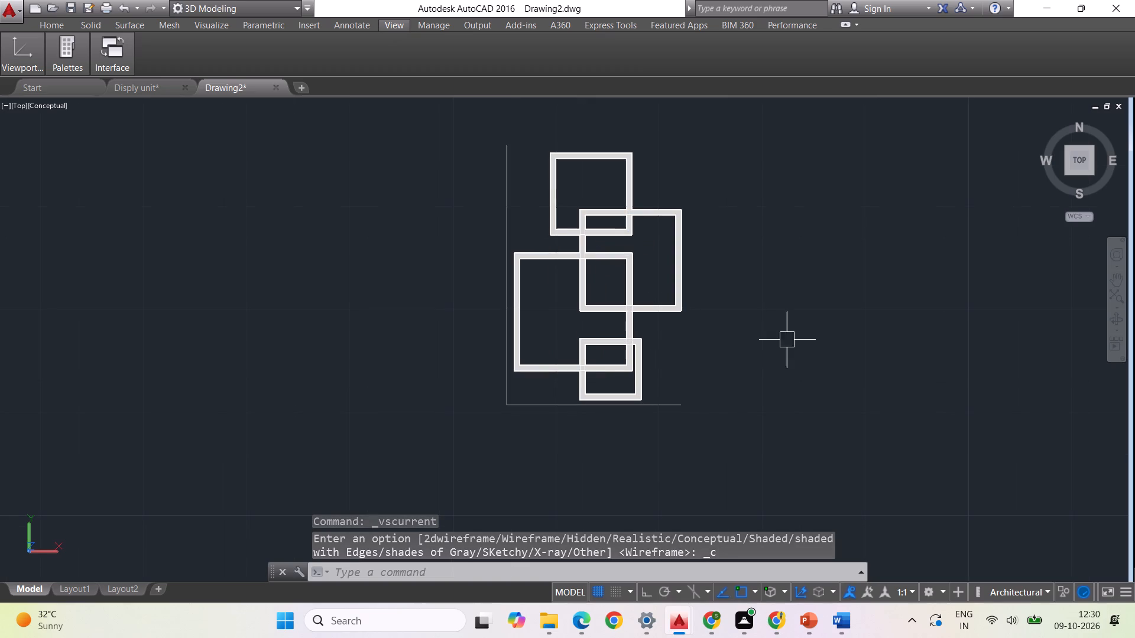
pyautogui.keyDown('shift'); pyautogui.moveTo(455, 295); pyautogui.dragTo(456, 295, button='middle'); pyautogui.keyUp('shift')
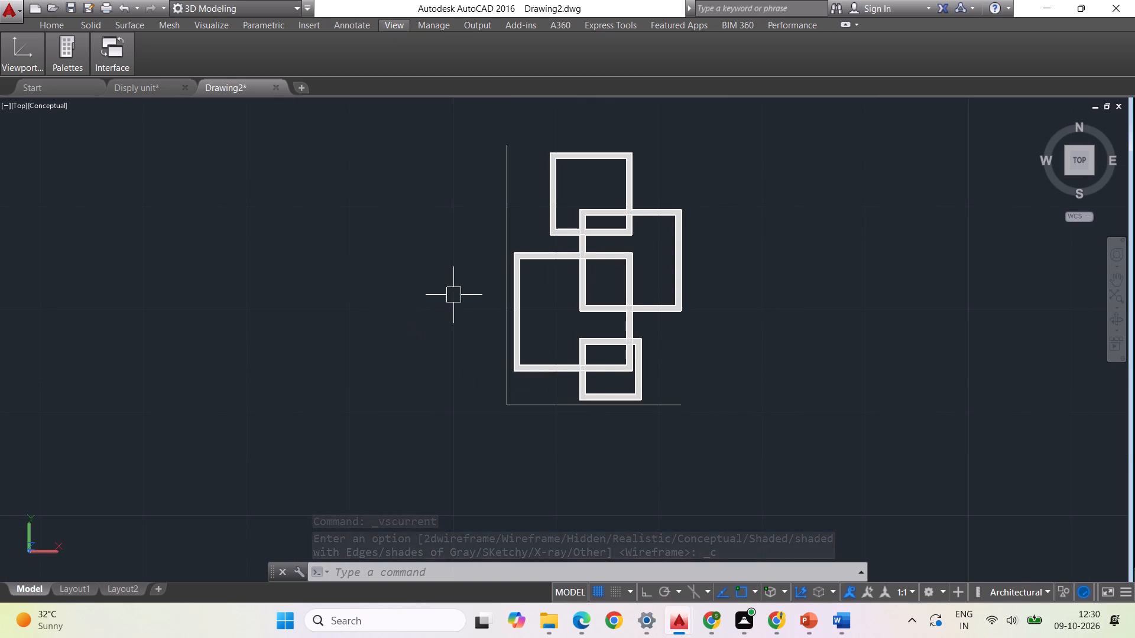
pyautogui.keyDown('shift'); pyautogui.moveTo(456, 295); pyautogui.dragTo(507, 223, button='middle'); pyautogui.keyUp('shift')
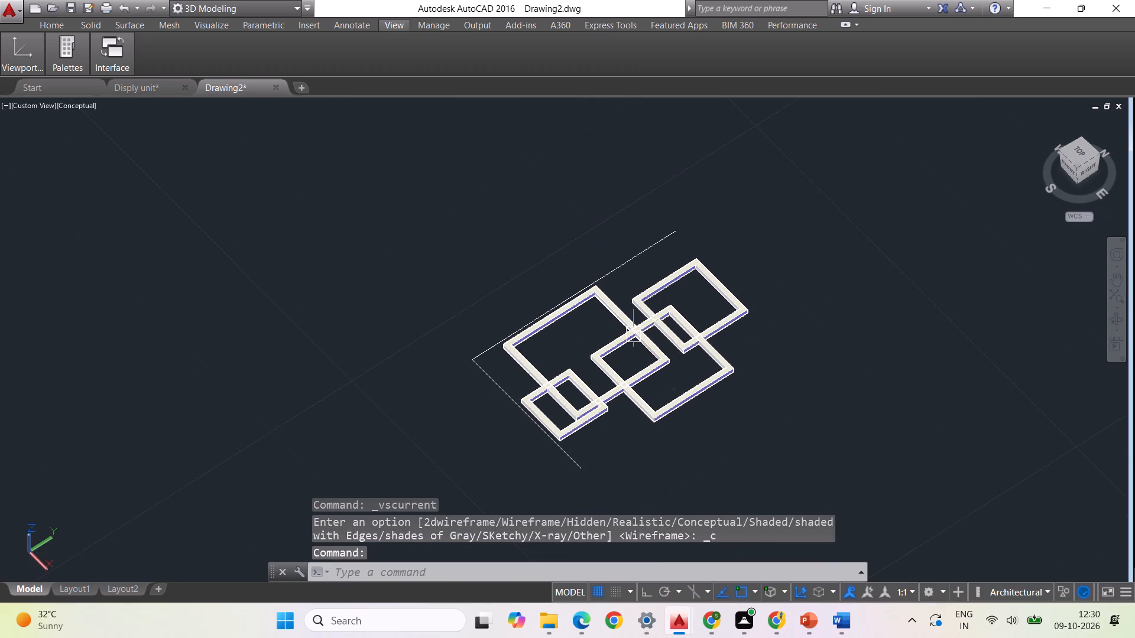
pyautogui.keyDown('shift'); pyautogui.moveTo(663, 435); pyautogui.dragTo(573, 390, button='middle'); pyautogui.keyUp('shift')
pyautogui.keyDown('shift'); pyautogui.moveTo(540, 414); pyautogui.dragTo(732, 432, button='middle'); pyautogui.keyUp('shift')
pyautogui.keyDown('shift'); pyautogui.moveTo(491, 370); pyautogui.dragTo(524, 377, button='middle'); pyautogui.keyUp('shift')
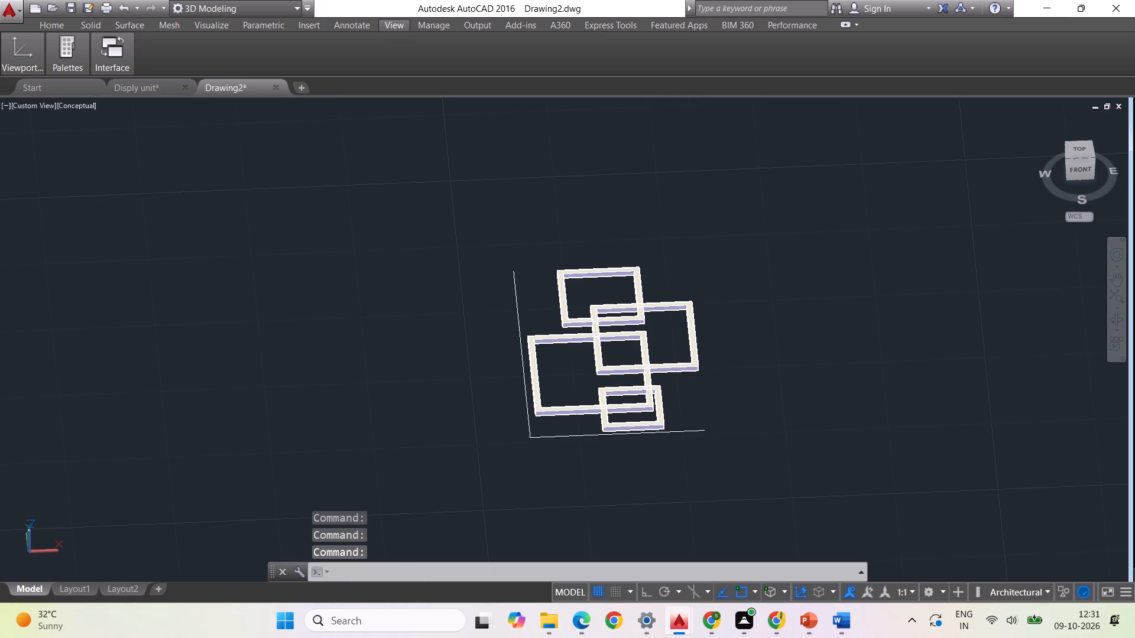
pyautogui.keyDown('shift'); pyautogui.moveTo(524, 377); pyautogui.dragTo(559, 380, button='middle'); pyautogui.keyUp('shift')
pyautogui.keyDown('shift'); pyautogui.scroll(3, 571, 356); pyautogui.keyUp('shift')
pyautogui.keyDown('shift'); pyautogui.scroll(-2, 544, 332); pyautogui.keyUp('shift')
pyautogui.keyDown('shift'); pyautogui.moveTo(547, 369); pyautogui.dragTo(591, 385, button='middle'); pyautogui.keyUp('shift')
pyautogui.keyDown('shift'); pyautogui.scroll(2, 573, 377); pyautogui.keyUp('shift')
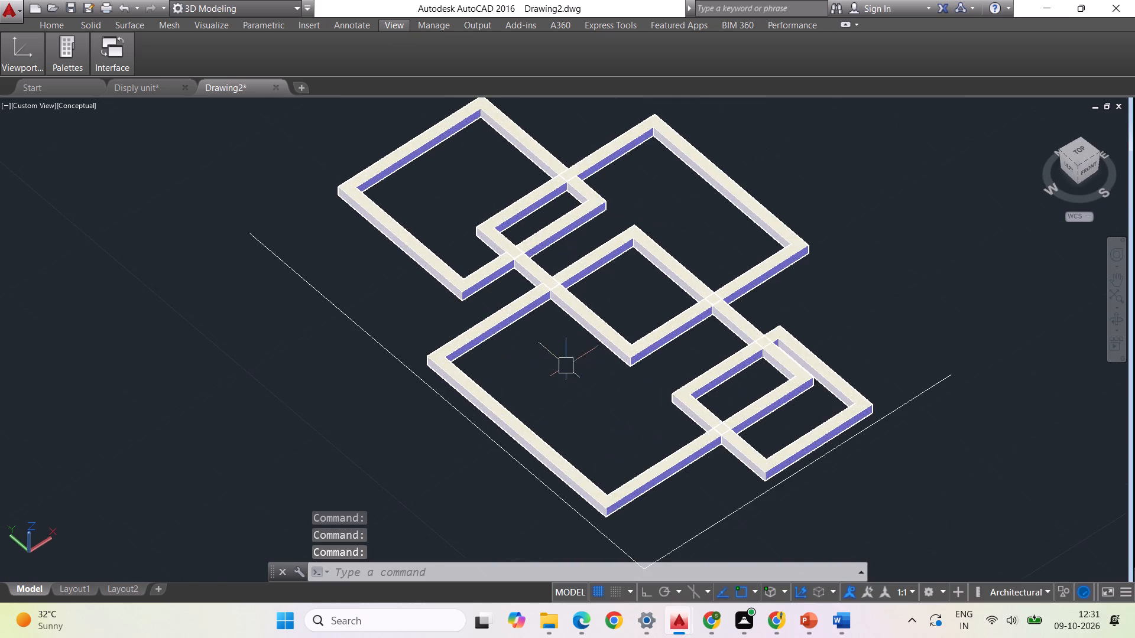
pyautogui.keyDown('shift'); pyautogui.scroll(-1, 571, 364); pyautogui.keyUp('shift')
pyautogui.keyDown('shift'); pyautogui.moveTo(571, 364); pyautogui.dragTo(637, 431, button='middle'); pyautogui.keyUp('shift')
pyautogui.keyDown('shift'); pyautogui.moveTo(581, 390); pyautogui.dragTo(585, 362, button='middle'); pyautogui.keyUp('shift')
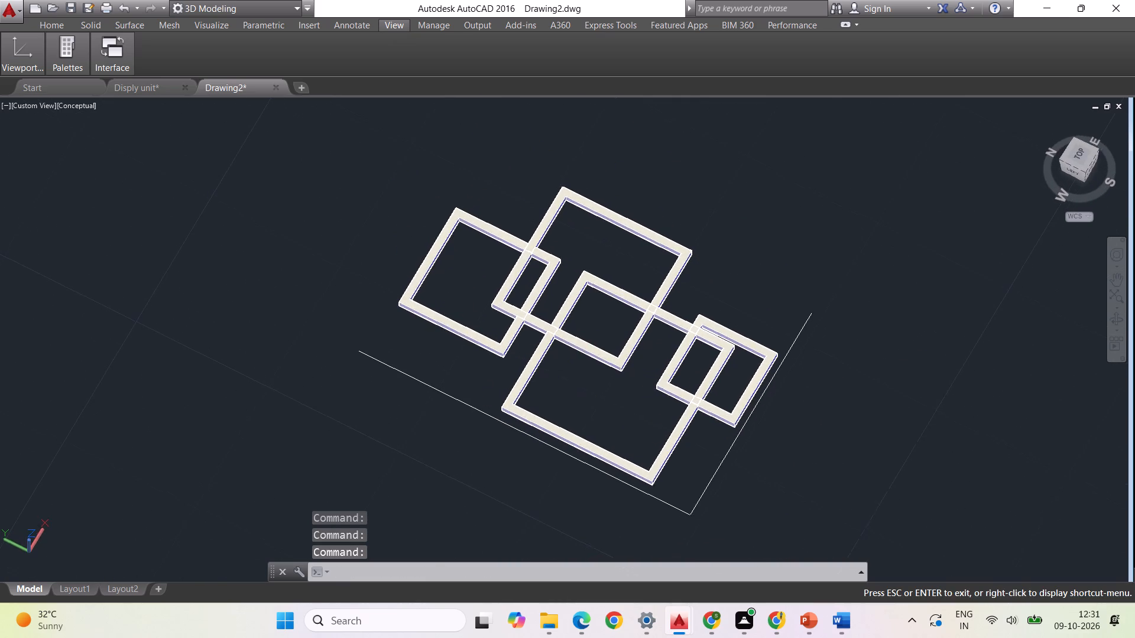
pyautogui.keyDown('shift'); pyautogui.moveTo(585, 362); pyautogui.dragTo(593, 323, button='middle'); pyautogui.keyUp('shift')
pyautogui.keyDown('shift'); pyautogui.scroll(-1, 755, 454); pyautogui.keyUp('shift')
pyautogui.keyDown('shift'); pyautogui.moveTo(752, 457); pyautogui.dragTo(663, 530, button='middle'); pyautogui.keyUp('shift')
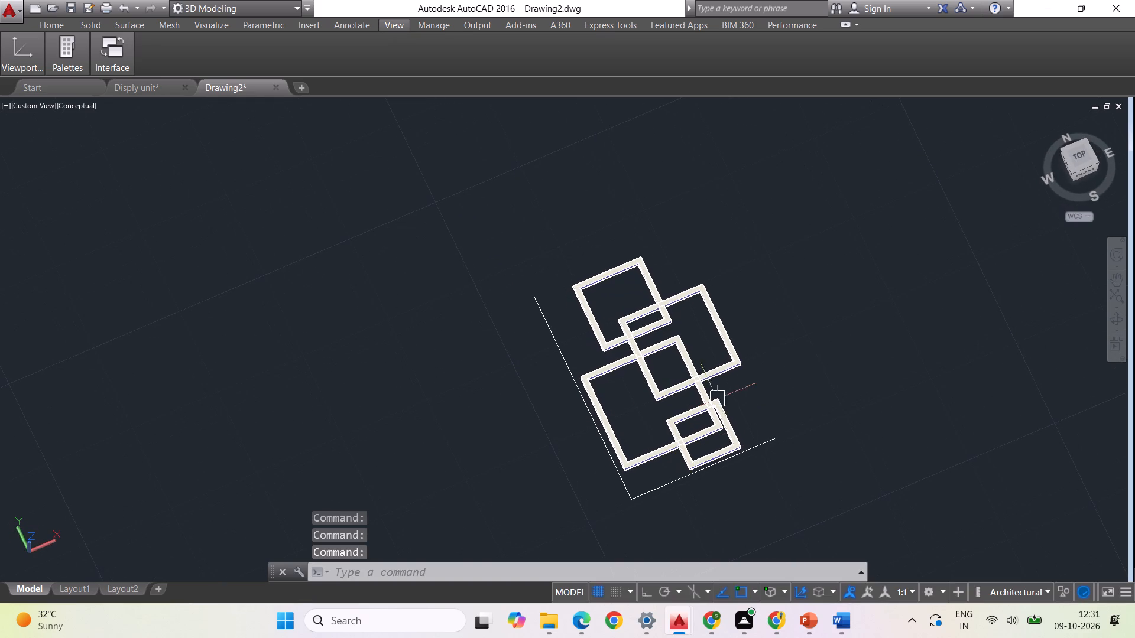
pyautogui.keyDown('shift'); pyautogui.scroll(-1, 540, 409); pyautogui.keyUp('shift')
pyautogui.keyDown('shift'); pyautogui.scroll(-1, 644, 465); pyautogui.keyUp('shift')
pyautogui.keyDown('shift'); pyautogui.moveTo(644, 465); pyautogui.dragTo(582, 496, button='middle'); pyautogui.keyUp('shift')
pyautogui.keyDown('shift'); pyautogui.scroll(1, 631, 329); pyautogui.keyUp('shift')
# Examine the shelf unit in the standard Top, Left, Front and Bottom views.
pyautogui.click(1074, 158)
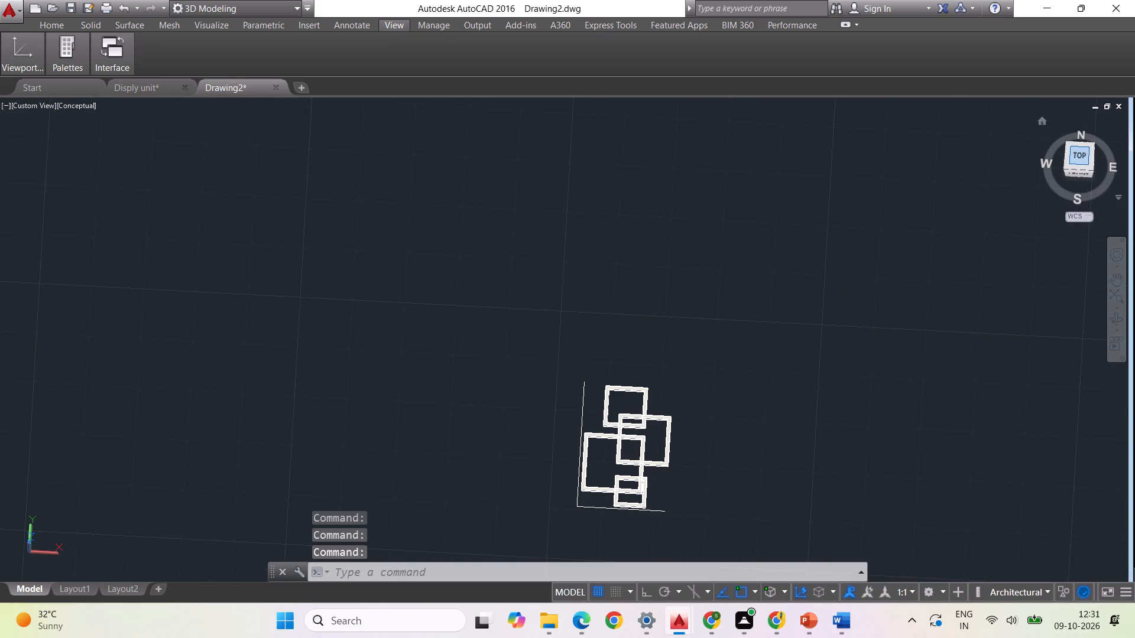
pyautogui.click(1055, 158)
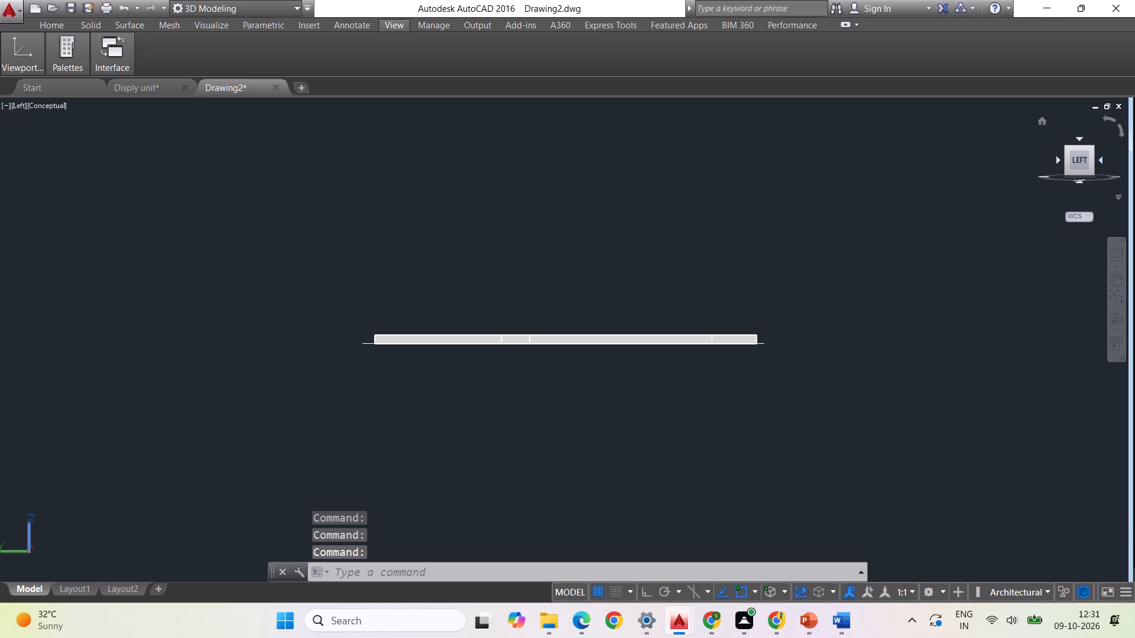
pyautogui.click(1099, 162)
pyautogui.click(1082, 178)
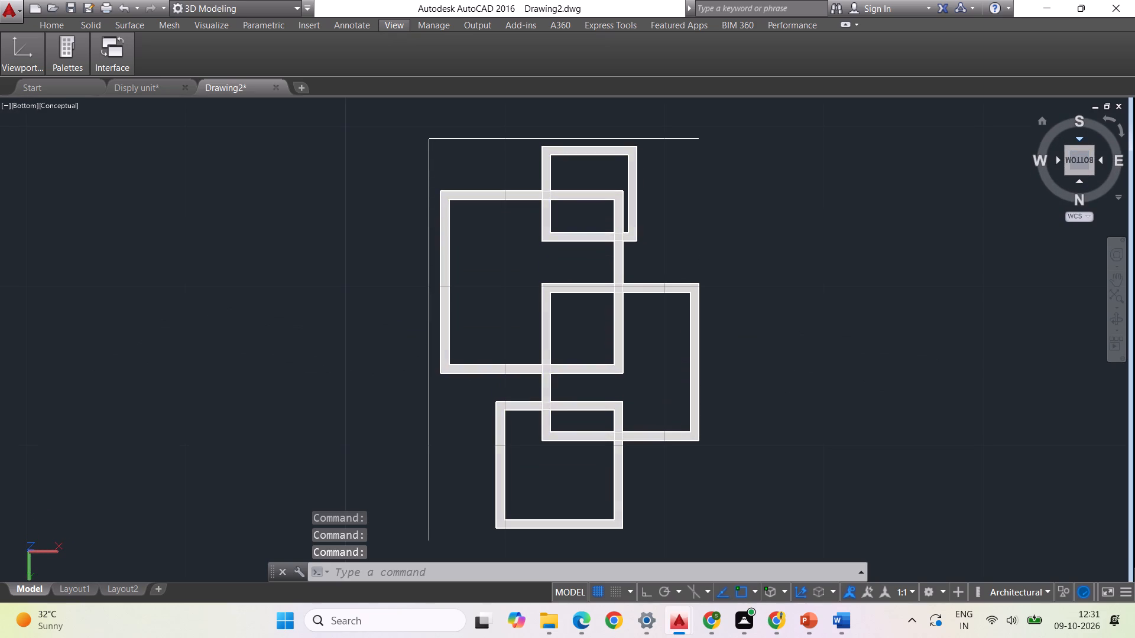
pyautogui.click(1078, 142)
pyautogui.click(1059, 158)
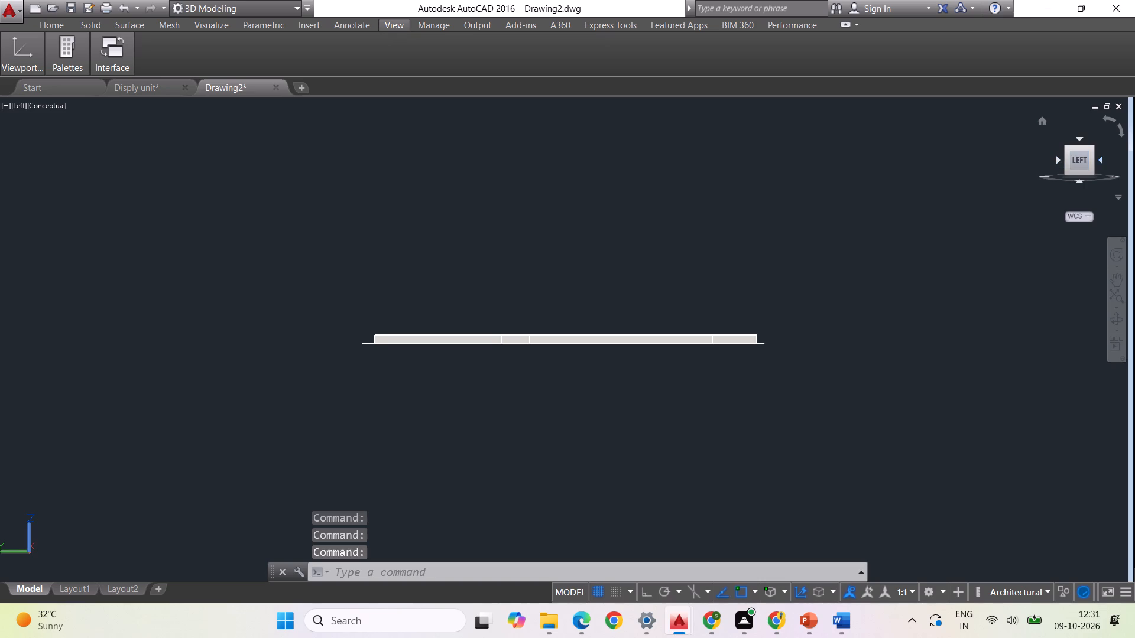
pyautogui.click(1098, 158)
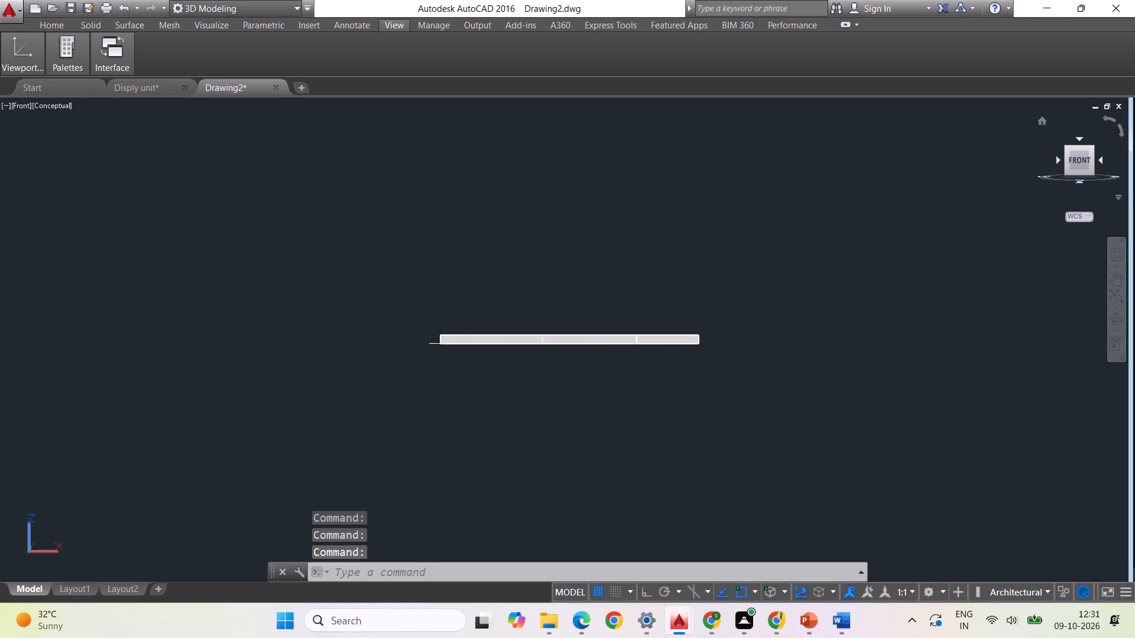
pyautogui.click(1084, 180)
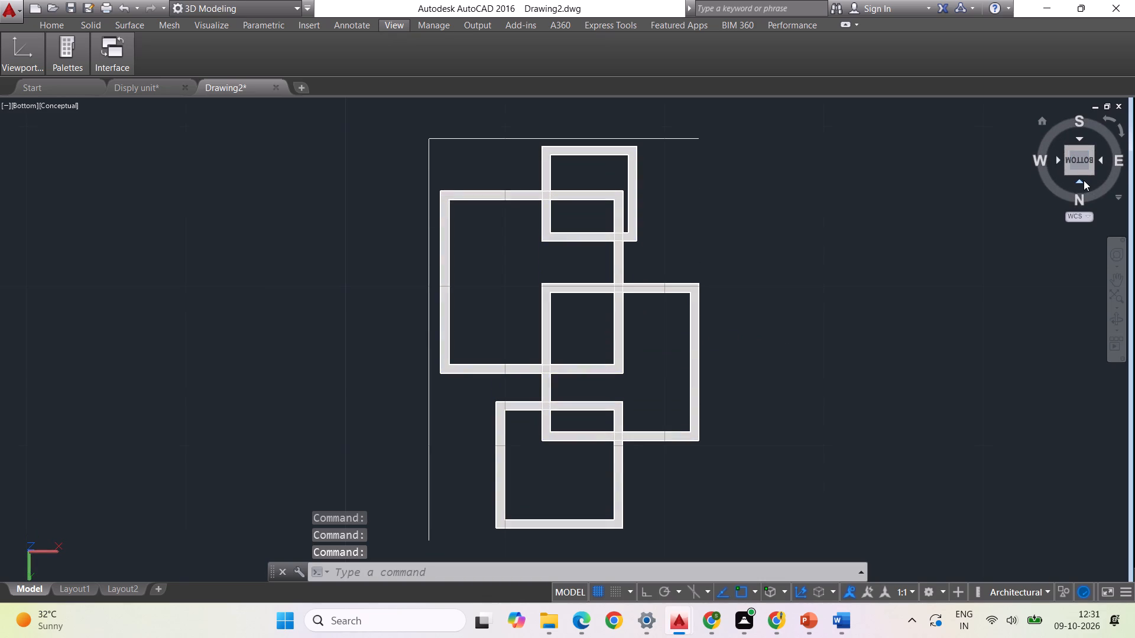
# Examine the shelf unit in the Front, Right, Back and Left views, and return to the Top view.
pyautogui.click(1081, 138)
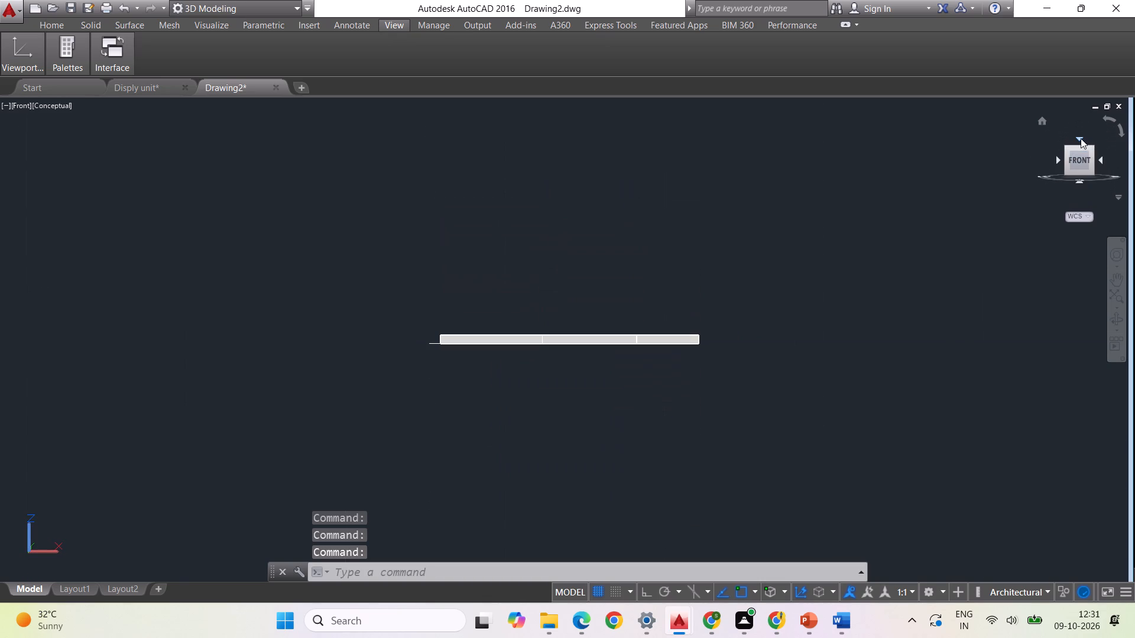
pyautogui.click(1100, 160)
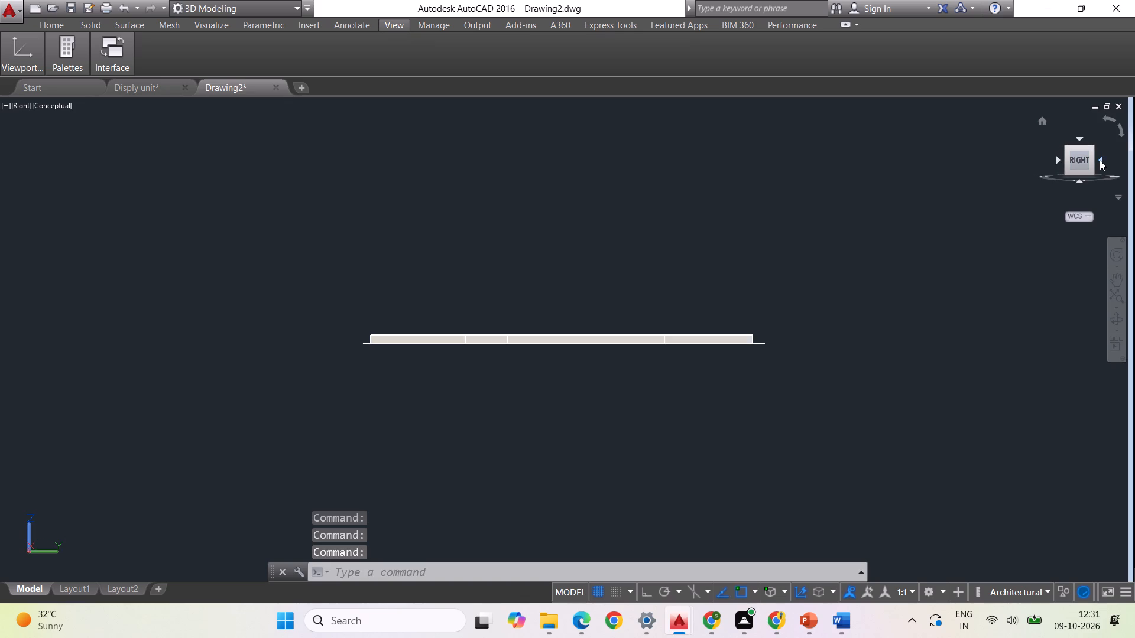
pyautogui.click(1100, 160)
pyautogui.click(1100, 160)
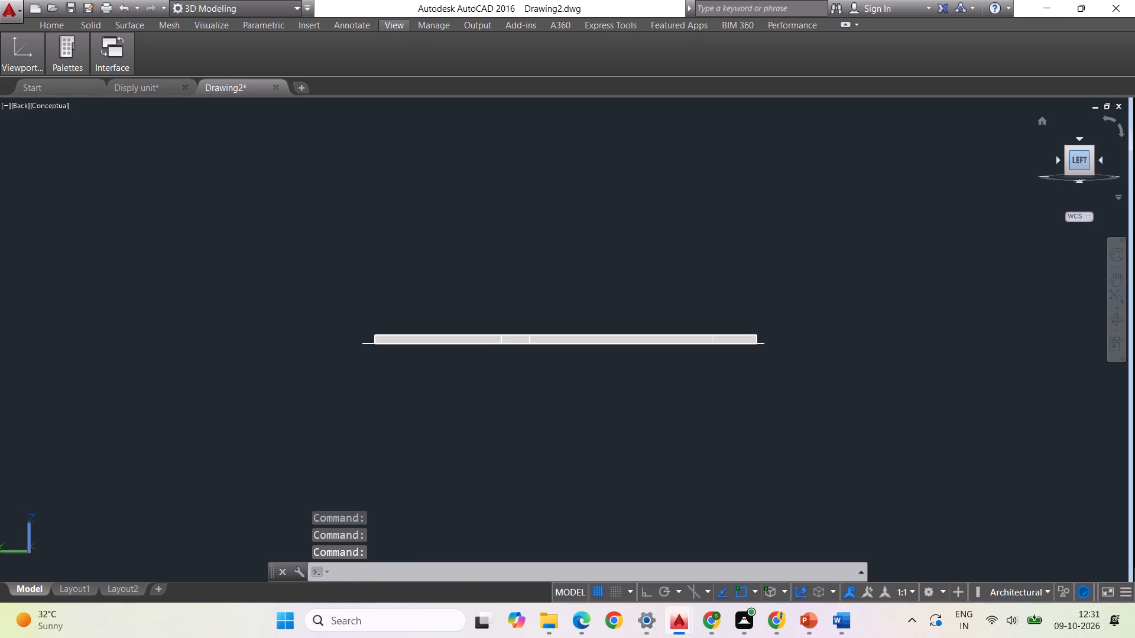
pyautogui.click(1100, 160)
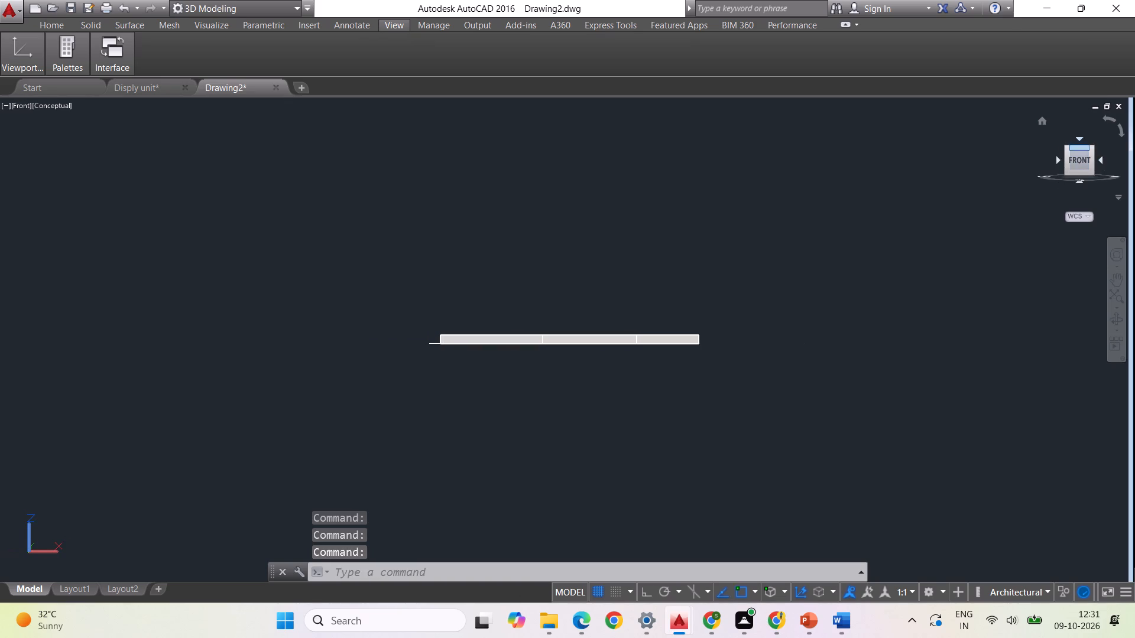
pyautogui.click(1079, 134)
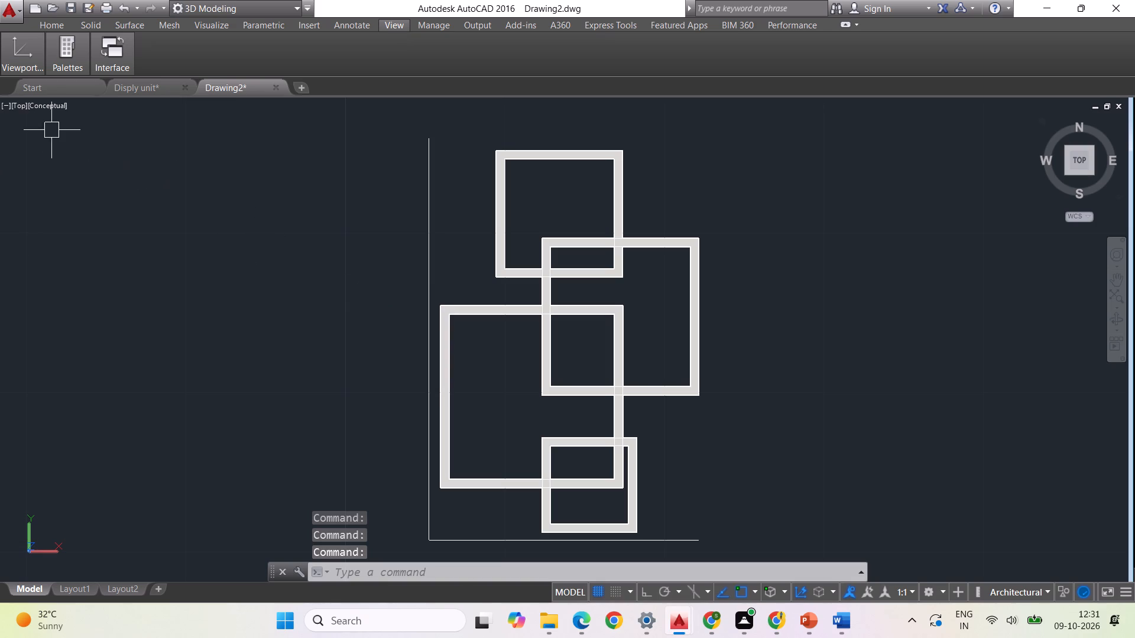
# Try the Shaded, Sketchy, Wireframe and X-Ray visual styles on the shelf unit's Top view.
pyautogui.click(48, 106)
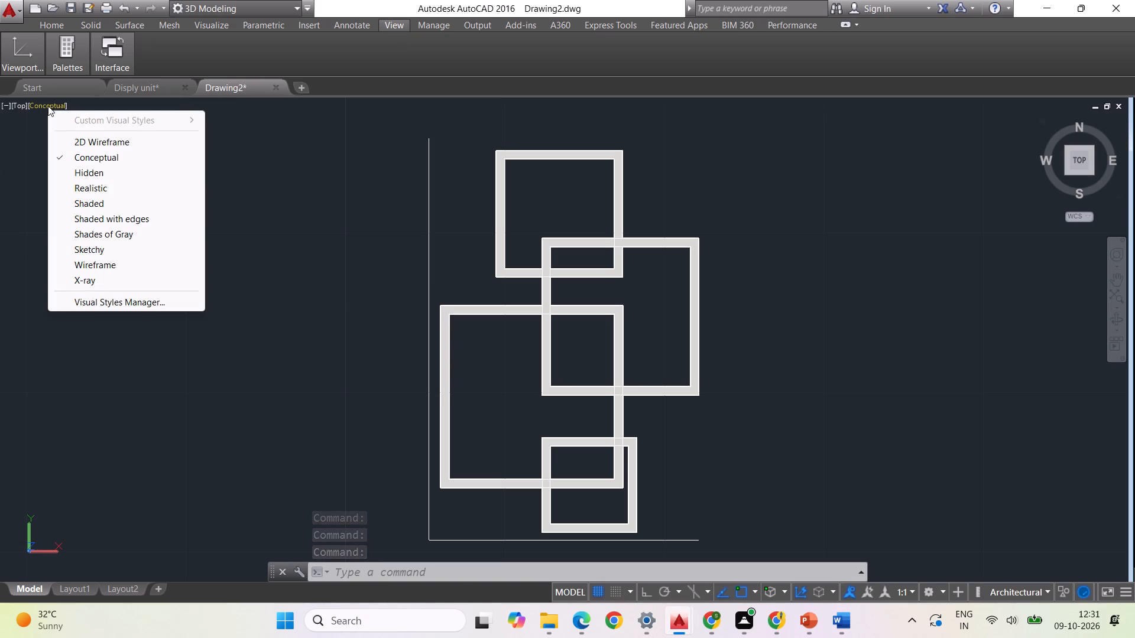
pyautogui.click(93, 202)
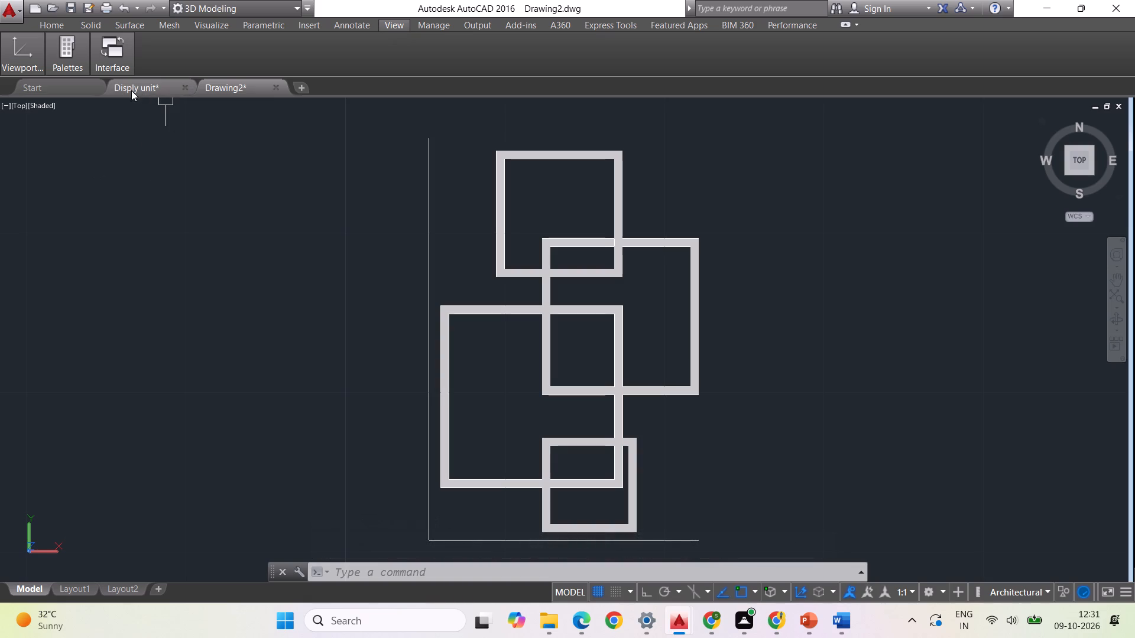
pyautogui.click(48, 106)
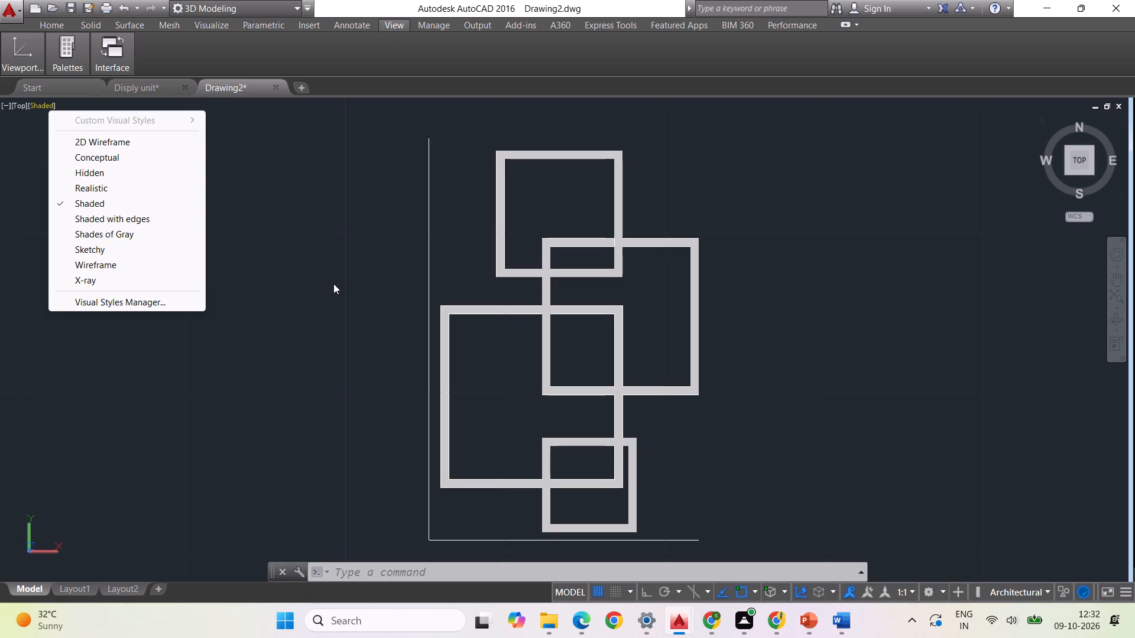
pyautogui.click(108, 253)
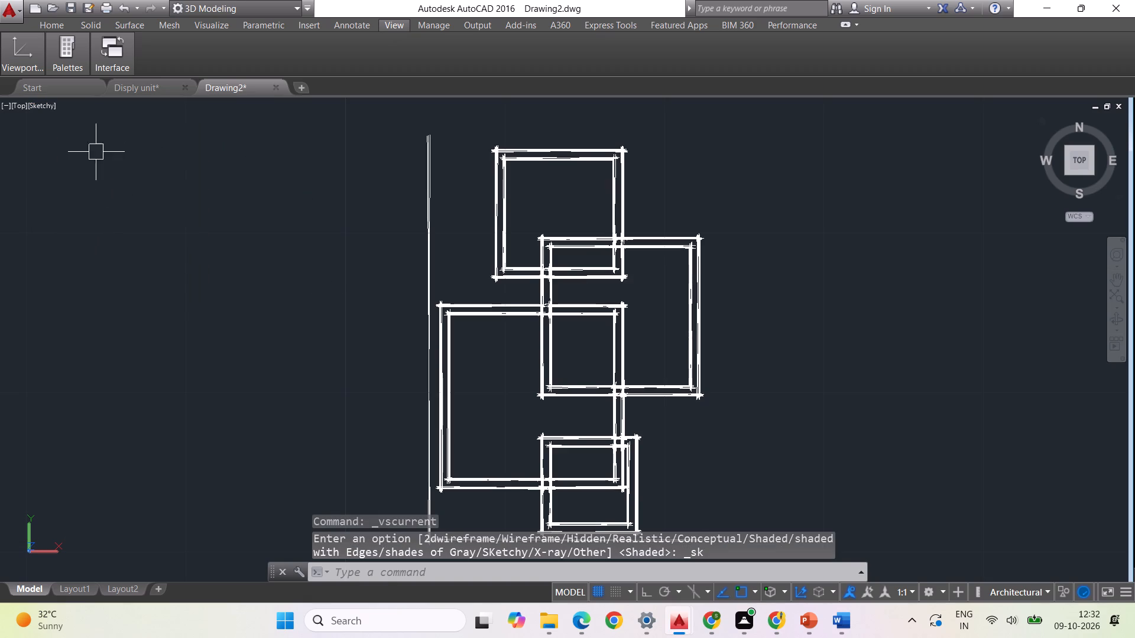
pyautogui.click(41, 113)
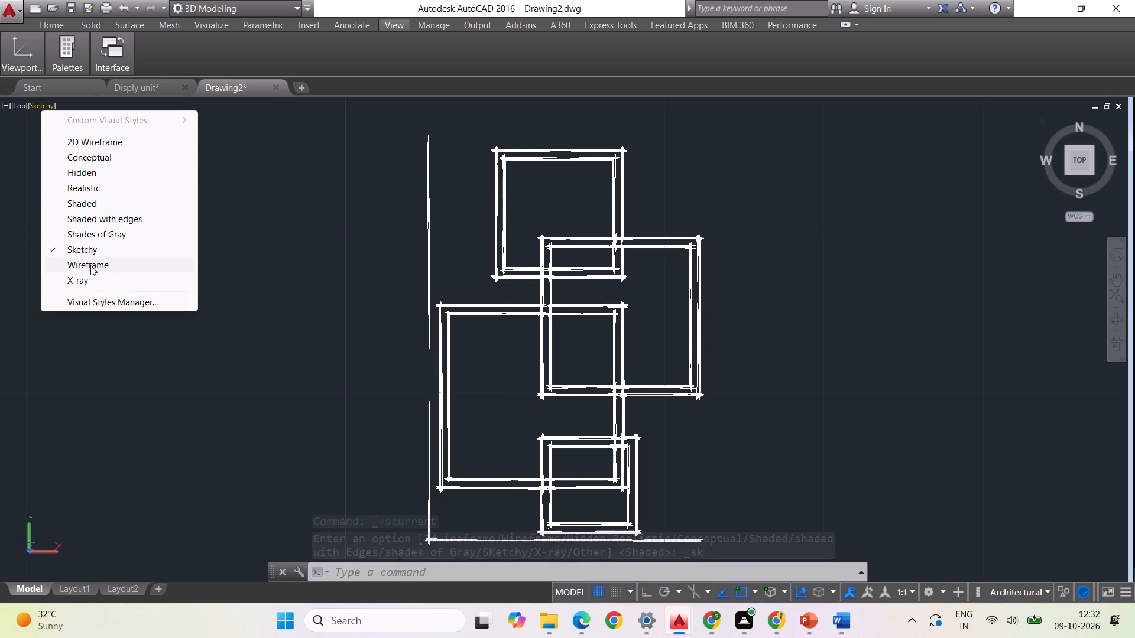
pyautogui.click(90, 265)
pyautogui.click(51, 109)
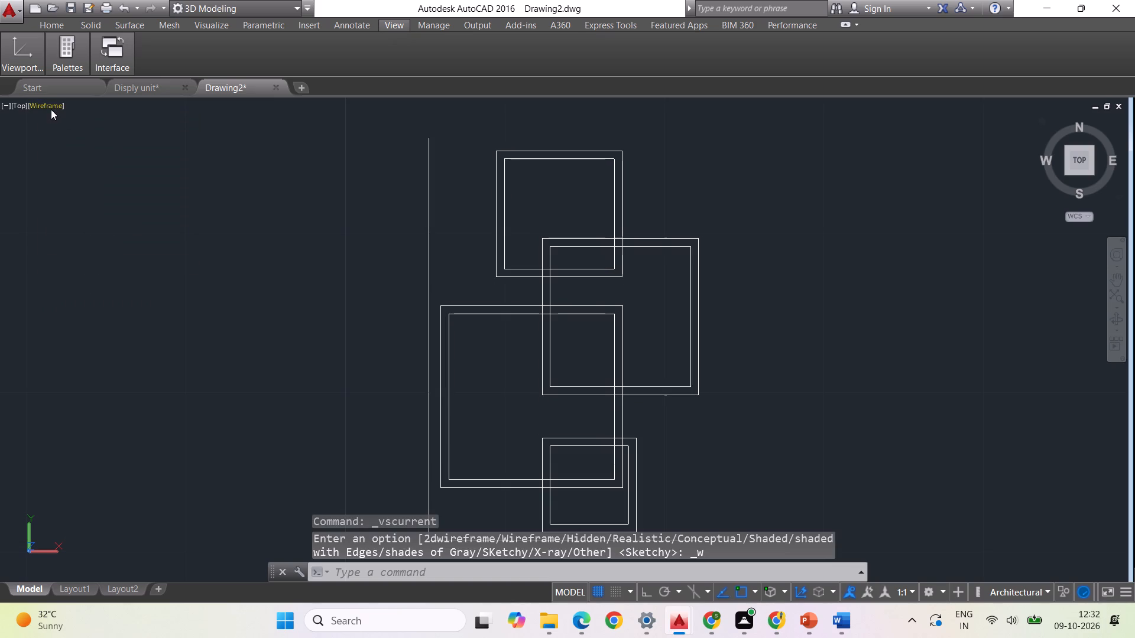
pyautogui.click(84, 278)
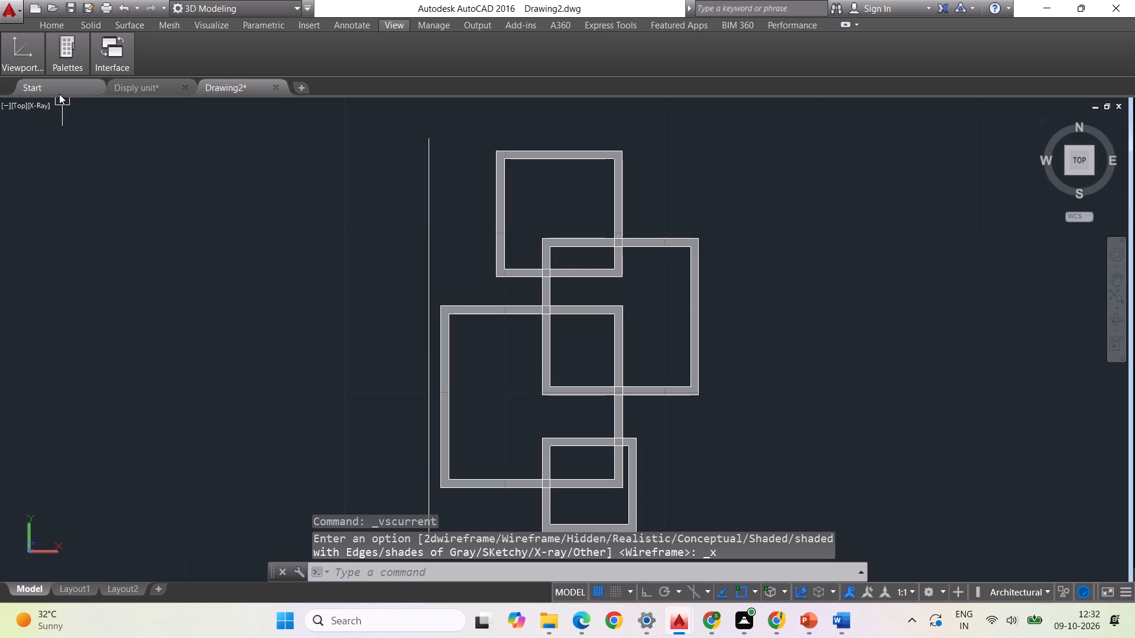
# Set the viewport's visual style to Shaded.
pyautogui.click(40, 102)
pyautogui.click(70, 206)
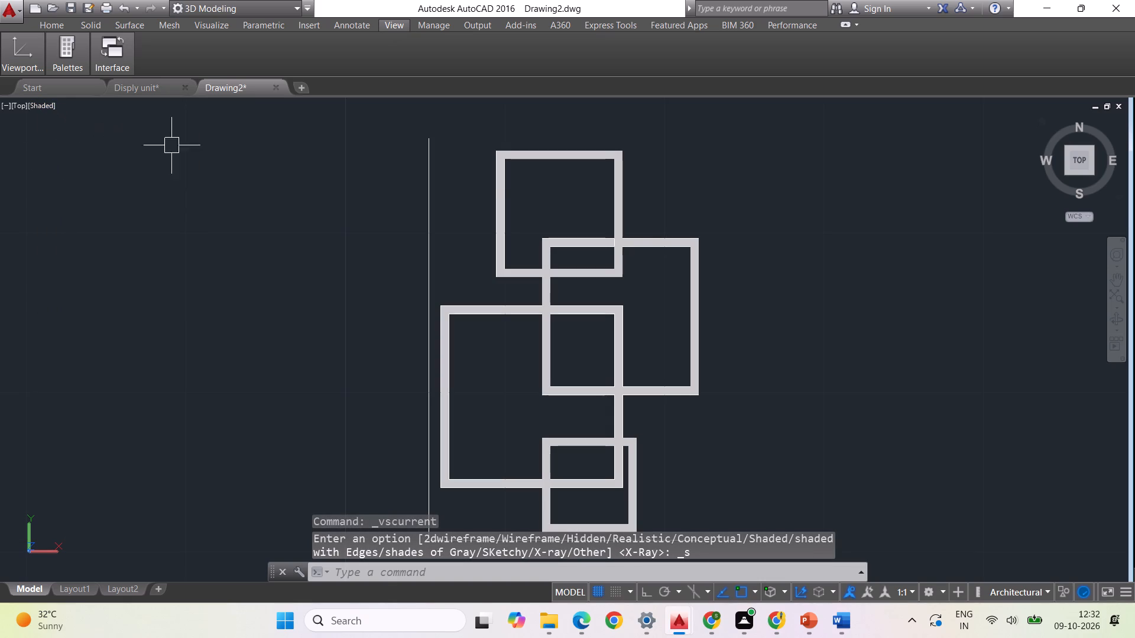
# Examine the shaded shelf unit's overlapping boxes and frame depth from several tilted 3D angles, both close up and as a whole.
pyautogui.scroll(-2, 510, 197)
pyautogui.scroll(2, 445, 295)
pyautogui.scroll(-1, 541, 407)
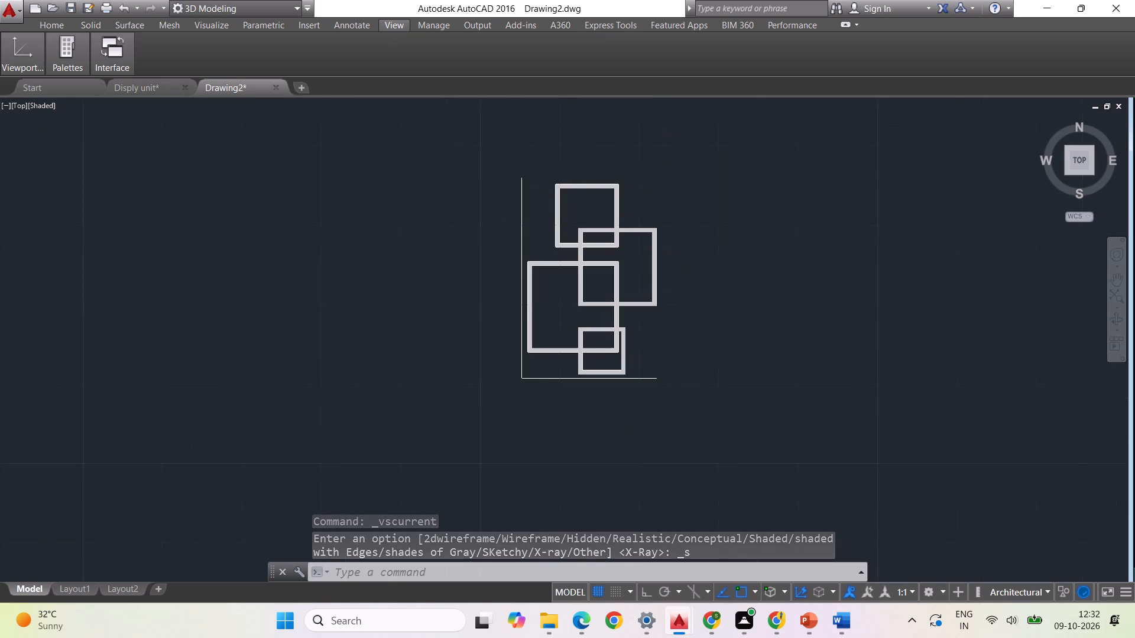
pyautogui.scroll(-1, 539, 421)
pyautogui.scroll(1, 538, 432)
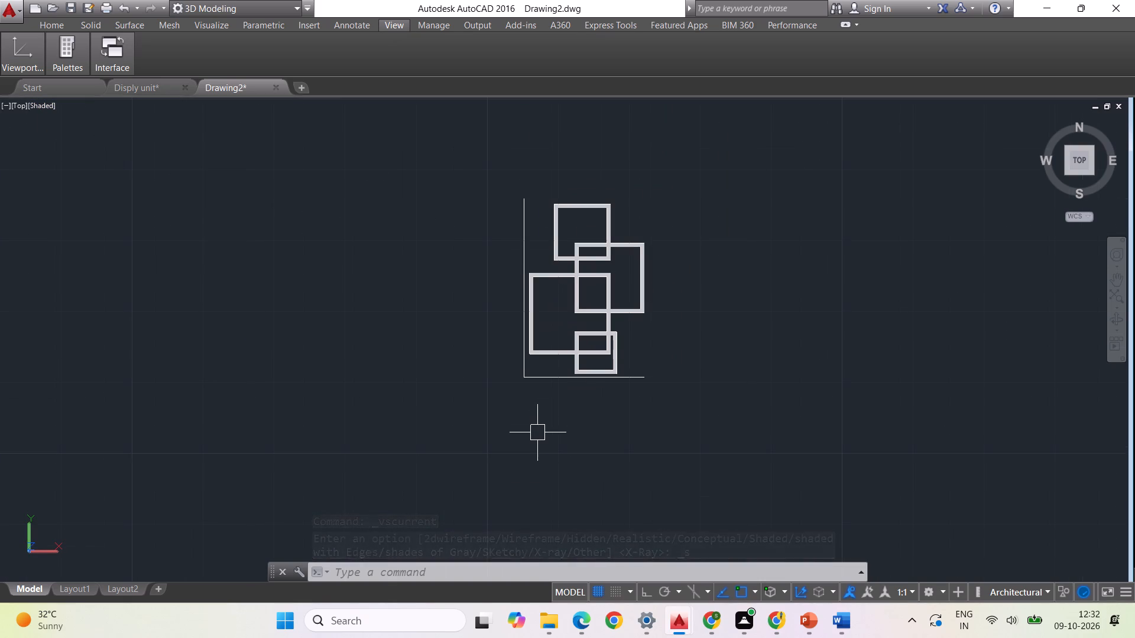
pyautogui.keyDown('shift'); pyautogui.moveTo(461, 359); pyautogui.dragTo(490, 386, button='middle'); pyautogui.keyUp('shift')
pyautogui.hotkey('ctrl', 'z')
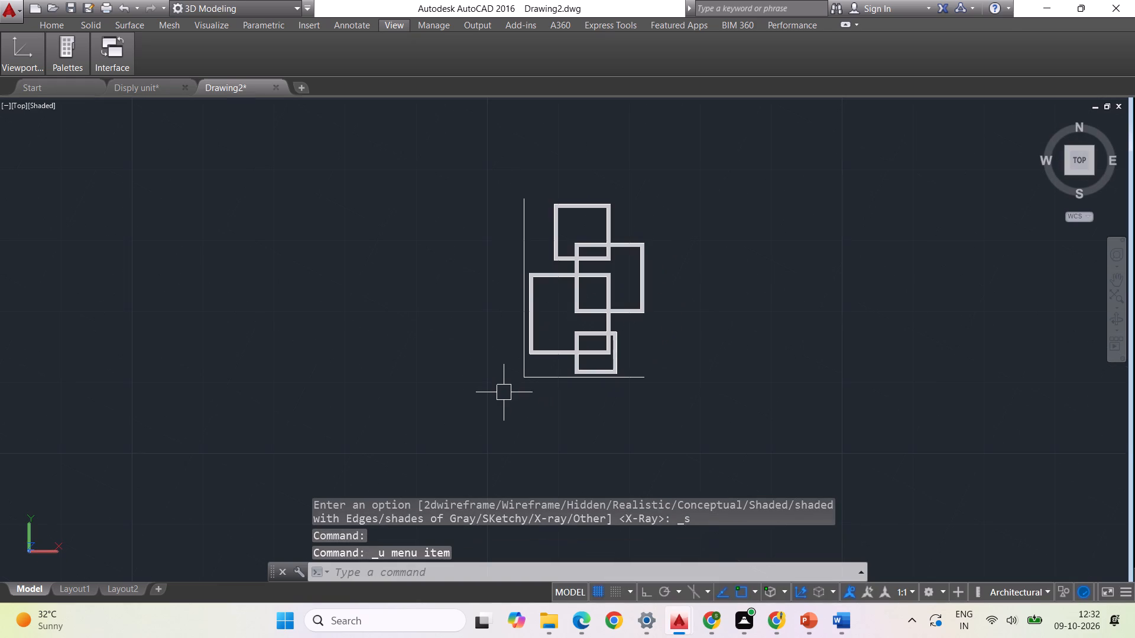
pyautogui.keyDown('shift'); pyautogui.moveTo(494, 351); pyautogui.dragTo(495, 351, button='middle'); pyautogui.keyUp('shift')
pyautogui.keyDown('shift'); pyautogui.moveTo(495, 351); pyautogui.dragTo(640, 427, button='middle'); pyautogui.keyUp('shift')
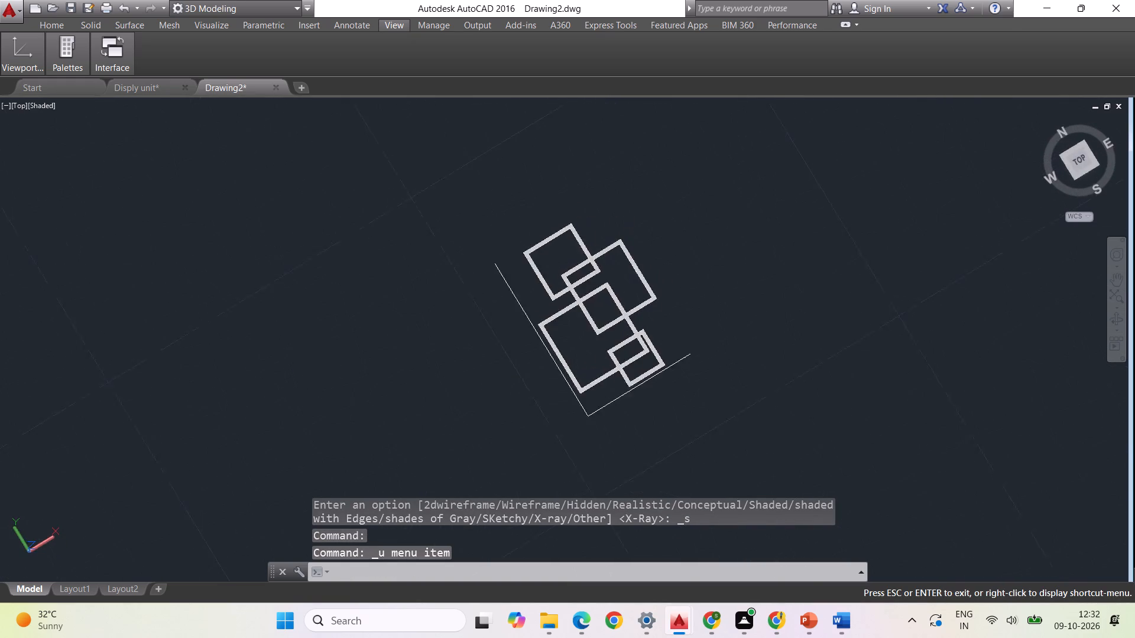
pyautogui.keyDown('shift'); pyautogui.moveTo(640, 427); pyautogui.dragTo(657, 401, button='middle'); pyautogui.keyUp('shift')
pyautogui.keyDown('shift'); pyautogui.moveTo(563, 343); pyautogui.dragTo(570, 326, button='middle'); pyautogui.keyUp('shift')
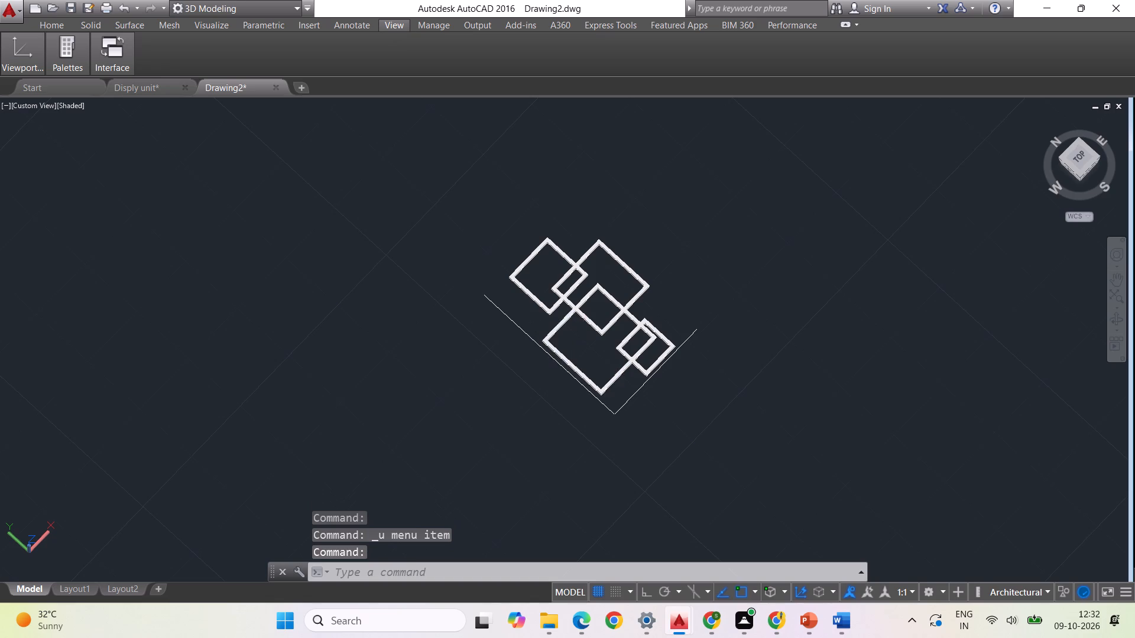
pyautogui.keyDown('shift'); pyautogui.moveTo(570, 326); pyautogui.dragTo(595, 278, button='middle'); pyautogui.keyUp('shift')
pyautogui.keyDown('shift'); pyautogui.scroll(2, 601, 360); pyautogui.keyUp('shift')
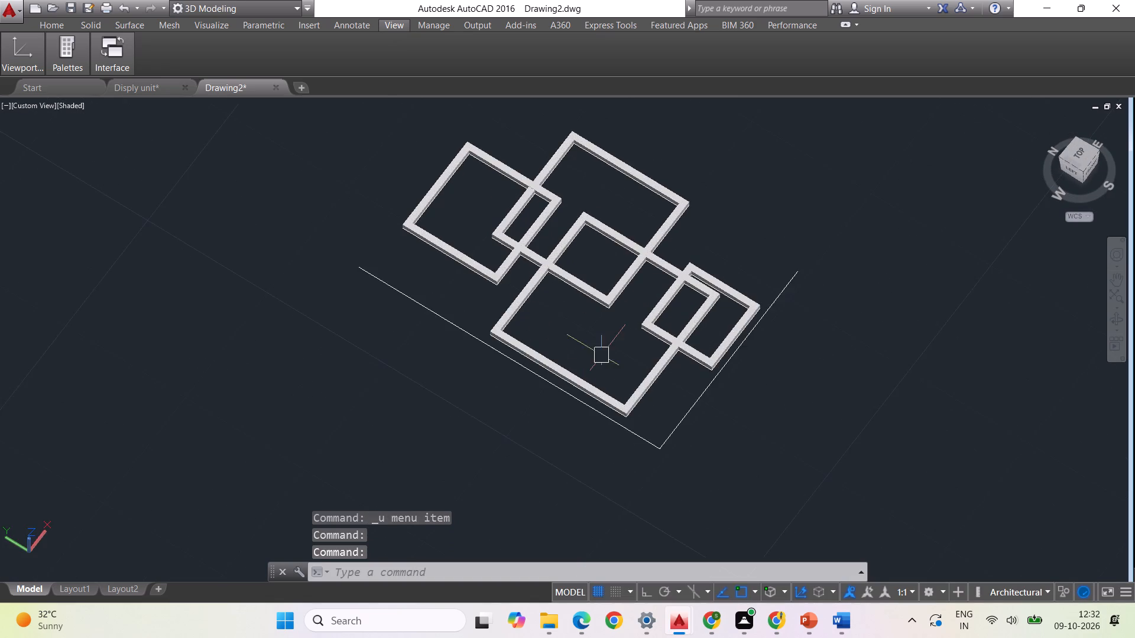
pyautogui.keyDown('shift'); pyautogui.scroll(1, 602, 361); pyautogui.keyUp('shift')
pyautogui.keyDown('shift'); pyautogui.moveTo(732, 513); pyautogui.dragTo(667, 522, button='middle'); pyautogui.keyUp('shift')
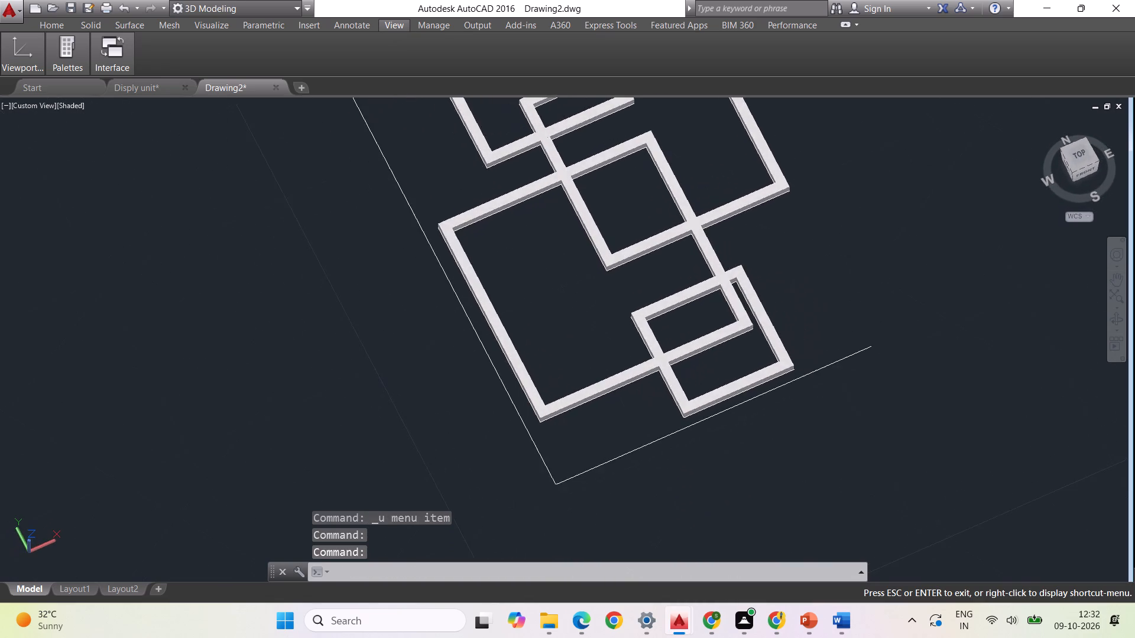
pyautogui.keyDown('shift'); pyautogui.moveTo(667, 522); pyautogui.dragTo(657, 510, button='middle'); pyautogui.keyUp('shift')
pyautogui.keyDown('shift'); pyautogui.scroll(-3, 590, 341); pyautogui.keyUp('shift')
pyautogui.keyDown('shift'); pyautogui.scroll(2, 588, 340); pyautogui.keyUp('shift')
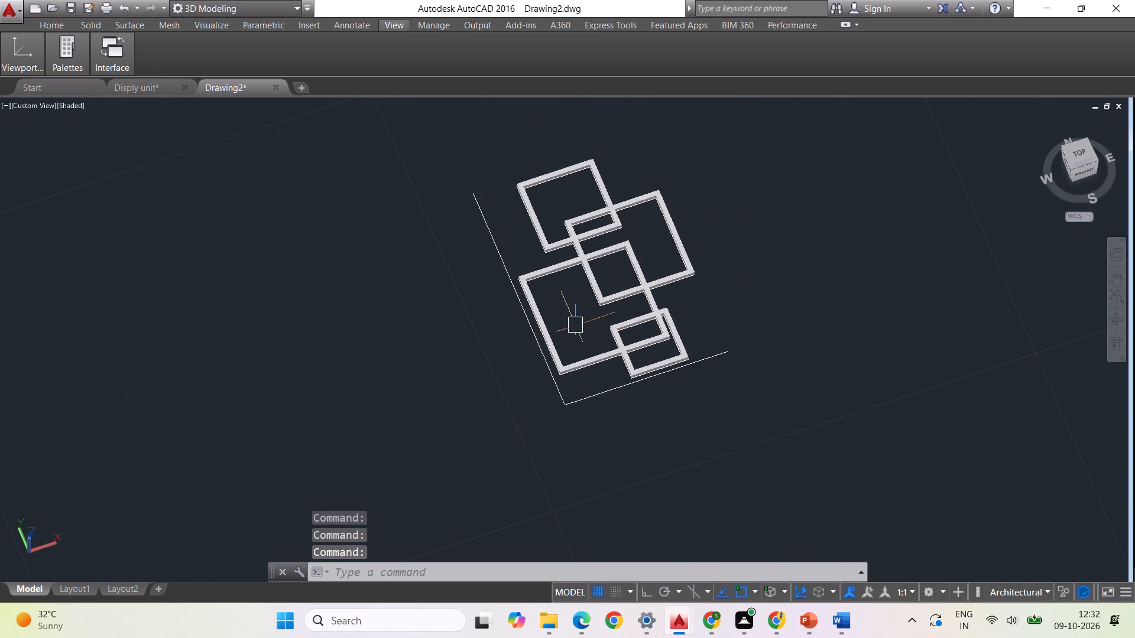
pyautogui.keyDown('shift'); pyautogui.moveTo(576, 325); pyautogui.dragTo(613, 292, button='middle'); pyautogui.keyUp('shift')
pyautogui.keyDown('shift'); pyautogui.scroll(2, 588, 301); pyautogui.keyUp('shift')
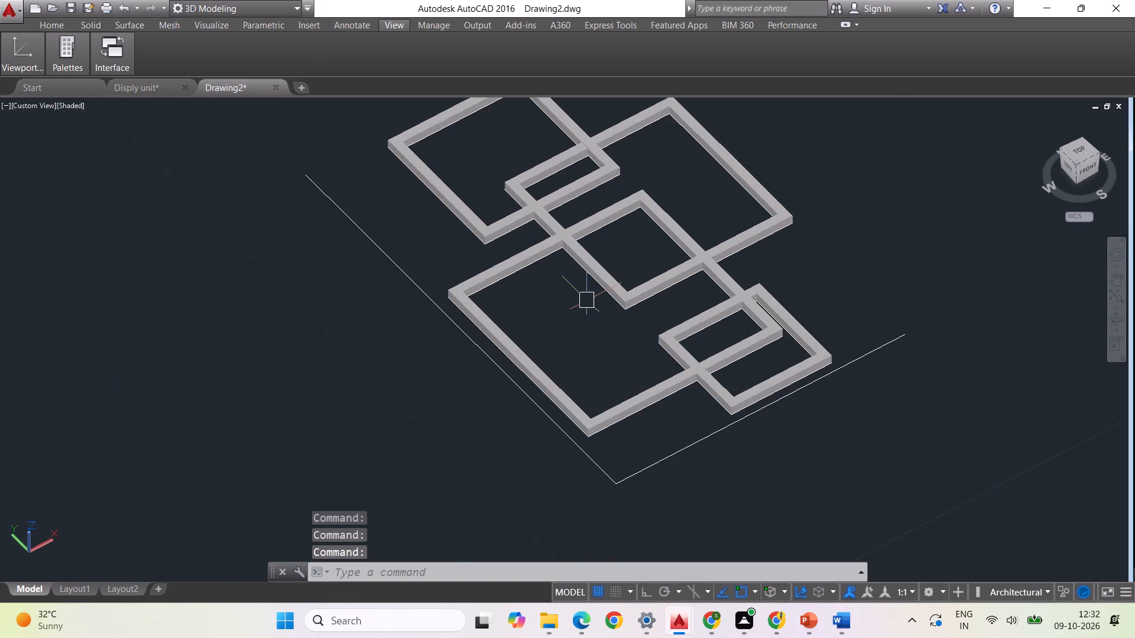
pyautogui.keyDown('shift'); pyautogui.scroll(-1, 587, 301); pyautogui.keyUp('shift')
pyautogui.keyDown('shift'); pyautogui.moveTo(585, 301); pyautogui.dragTo(599, 292, button='middle'); pyautogui.keyUp('shift')
pyautogui.keyDown('shift'); pyautogui.scroll(2, 592, 287); pyautogui.keyUp('shift')
pyautogui.scroll(-2, 640, 248)
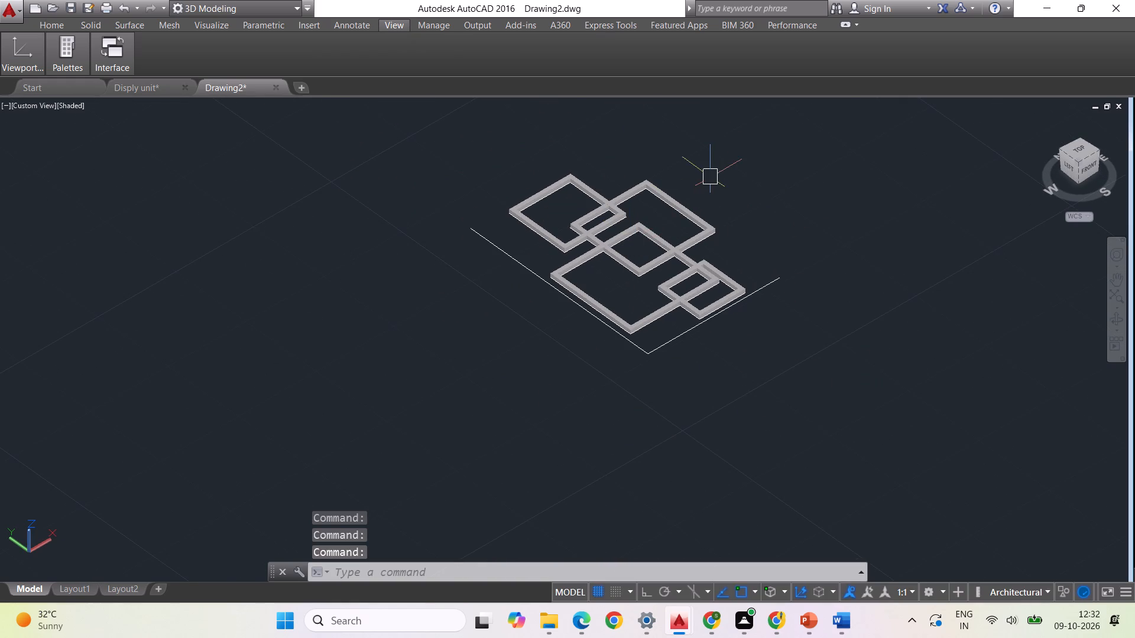
pyautogui.scroll(-1, 737, 135)
pyautogui.scroll(4, 735, 135)
pyautogui.scroll(-1, 730, 135)
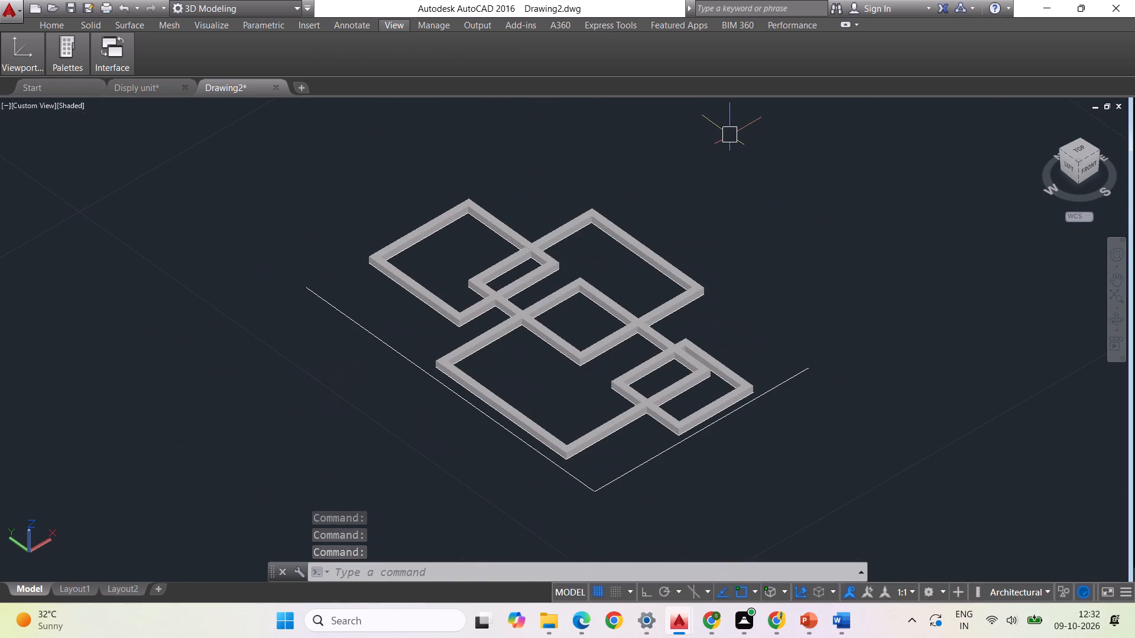
pyautogui.scroll(-1, 730, 135)
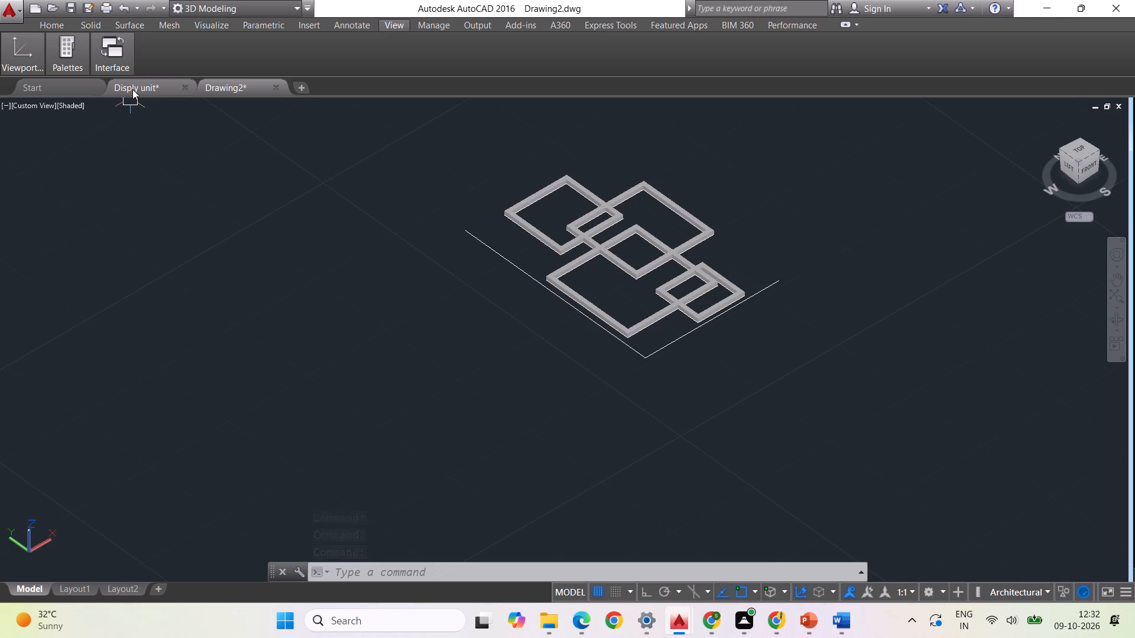
# Switch to the Disply unit drawing and capture a screen snip of the reference image's dimensioned shelf and styled shelf photo.
pyautogui.click(132, 89)
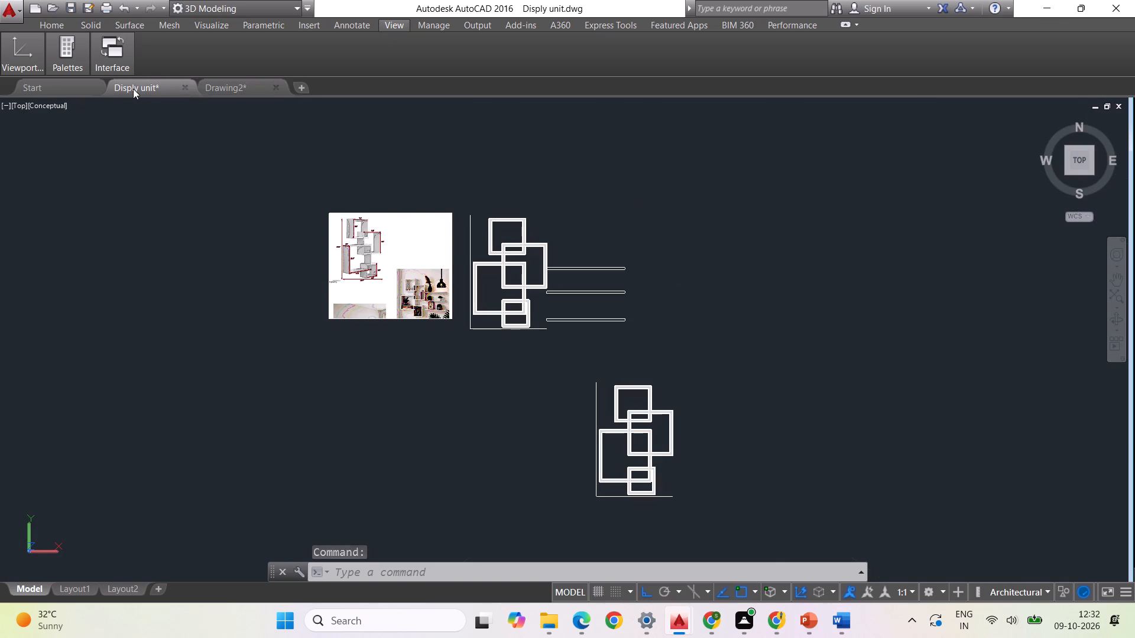
pyautogui.scroll(3, 354, 267)
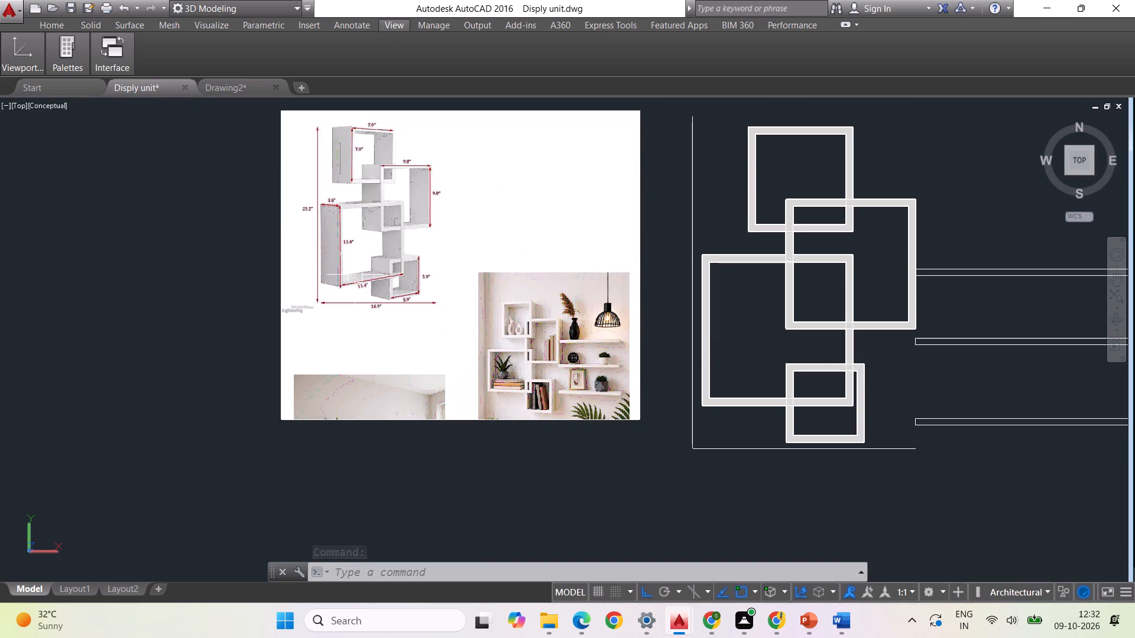
pyautogui.scroll(-1, 383, 338)
pyautogui.scroll(2, 411, 205)
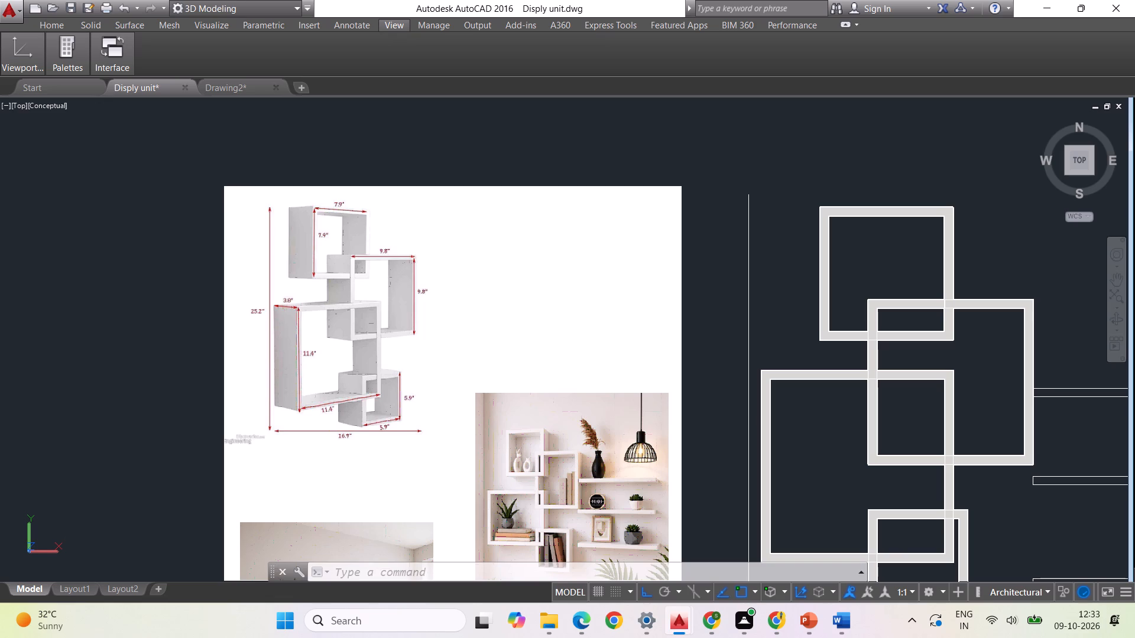
pyautogui.press('Print')
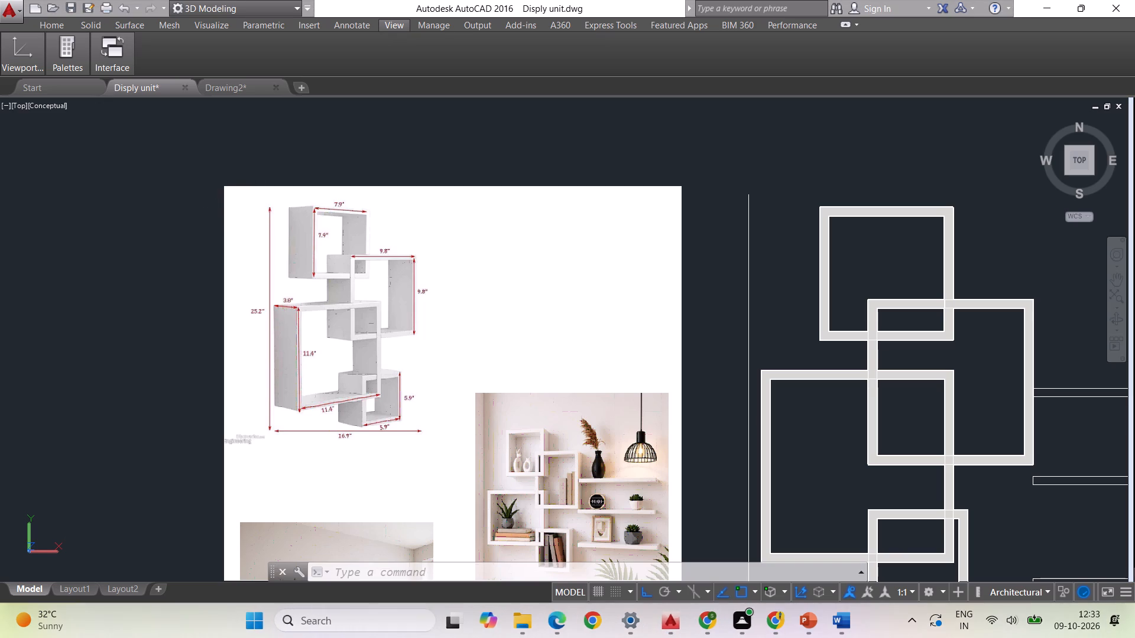
pyautogui.moveTo(244, 196); pyautogui.dragTo(661, 534)
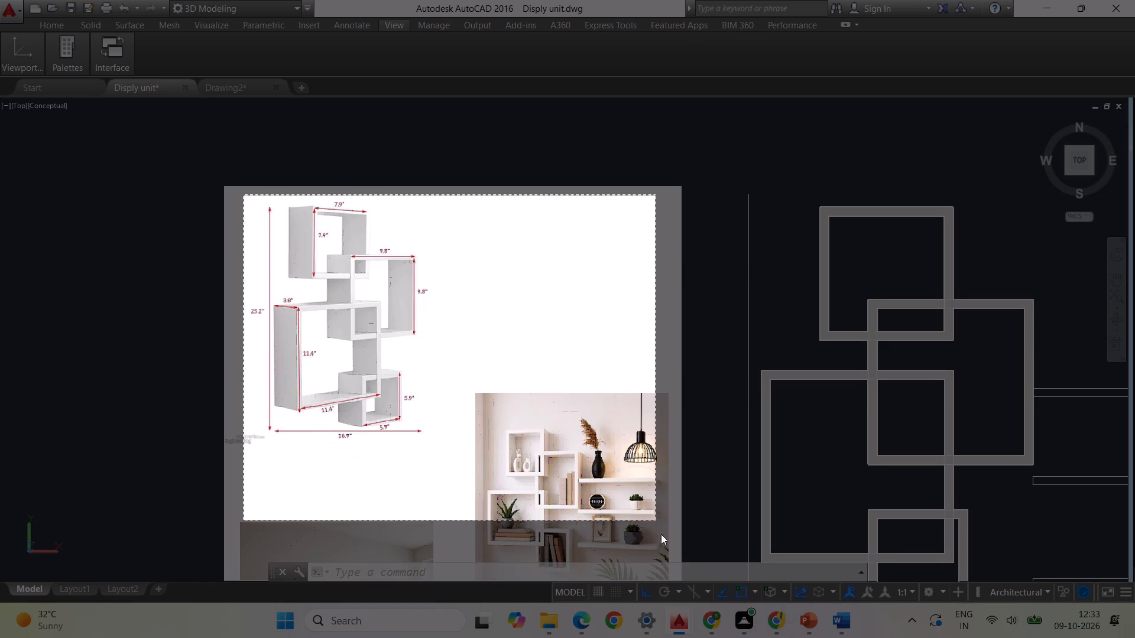
pyautogui.moveTo(661, 534); pyautogui.dragTo(667, 555)
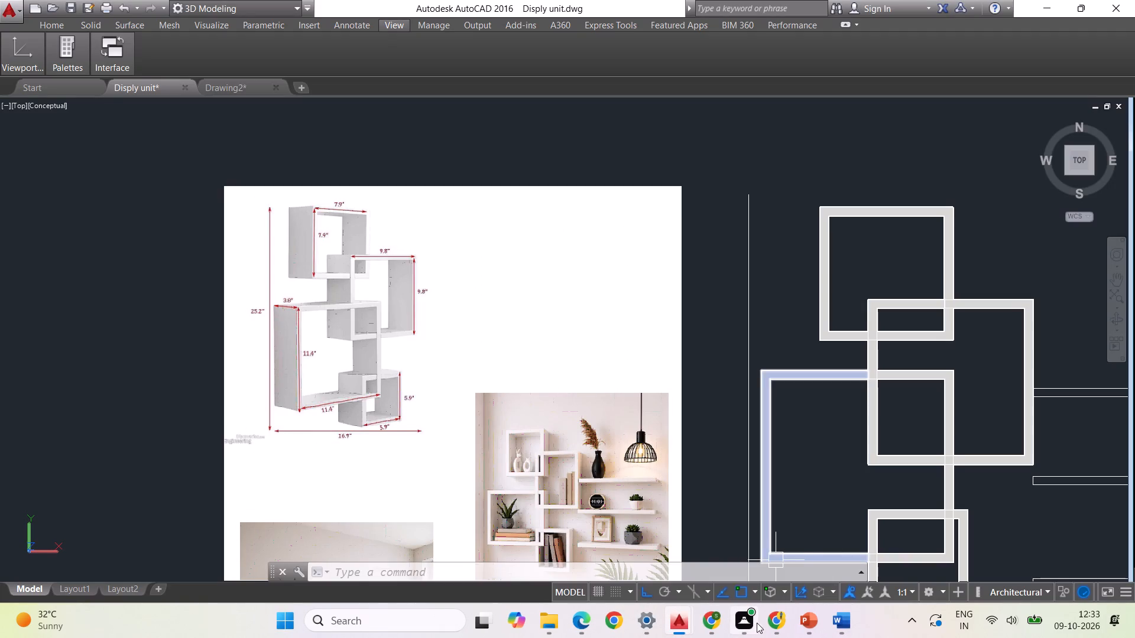
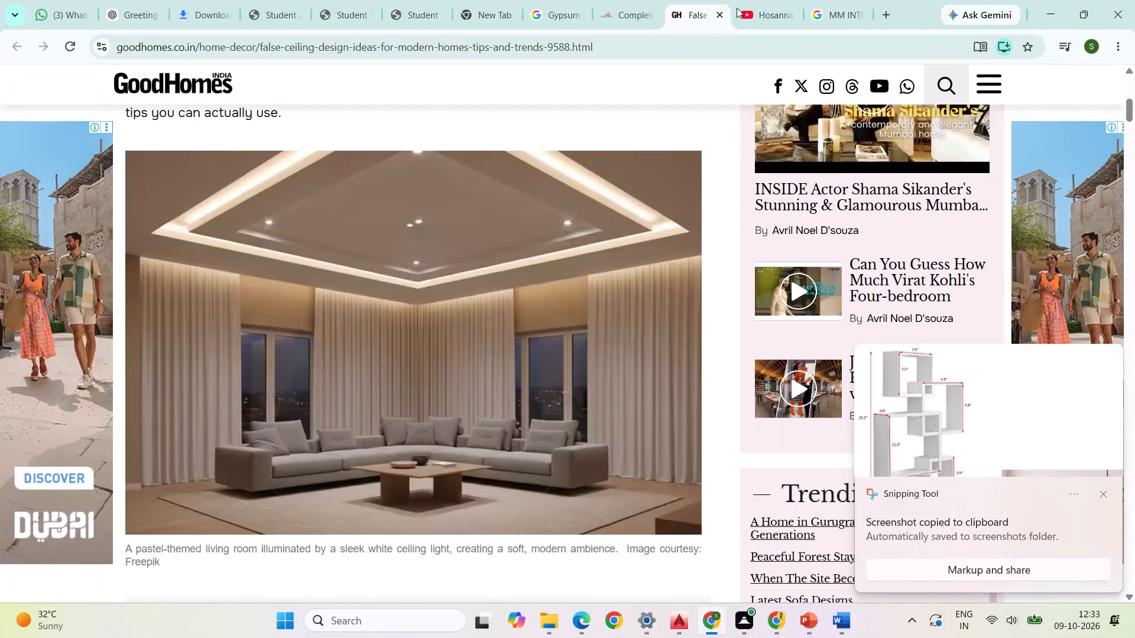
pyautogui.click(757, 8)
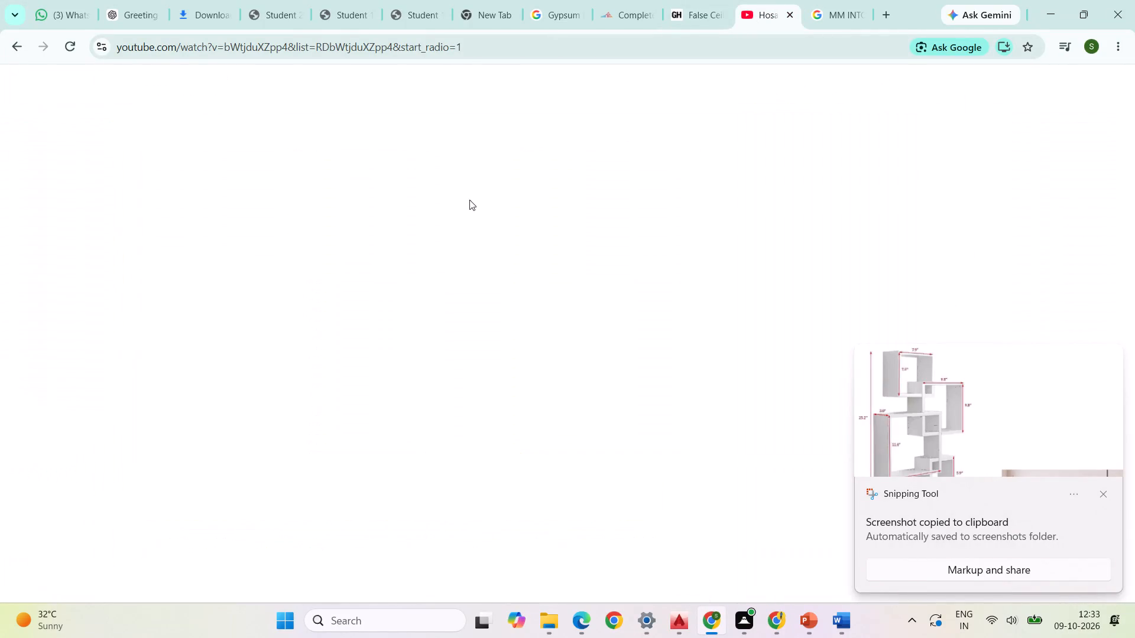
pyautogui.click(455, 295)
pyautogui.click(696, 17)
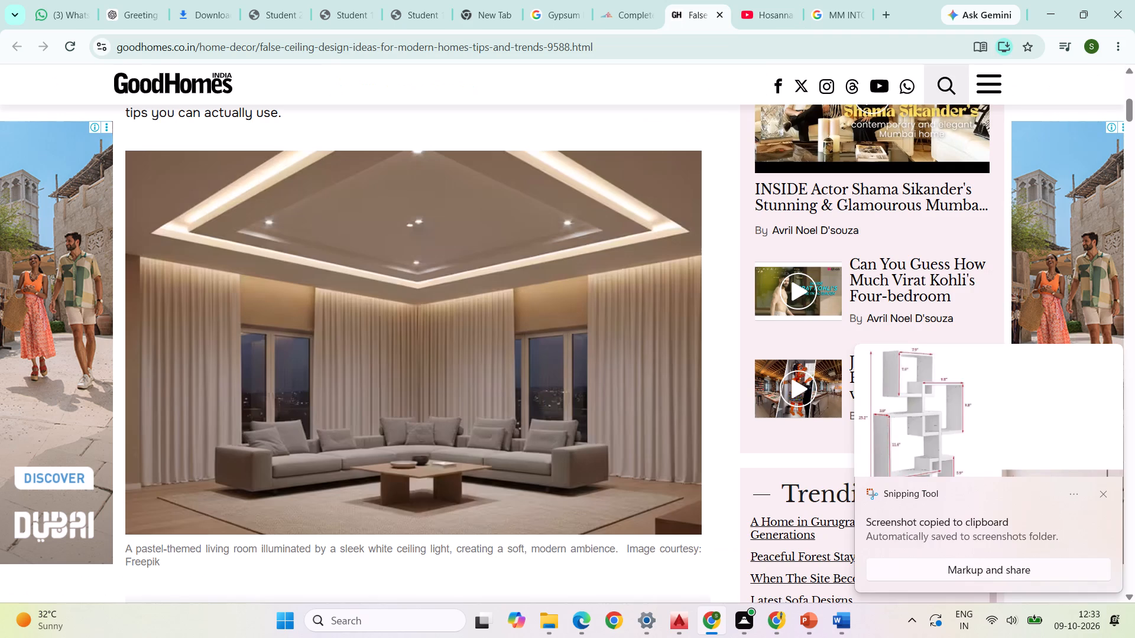
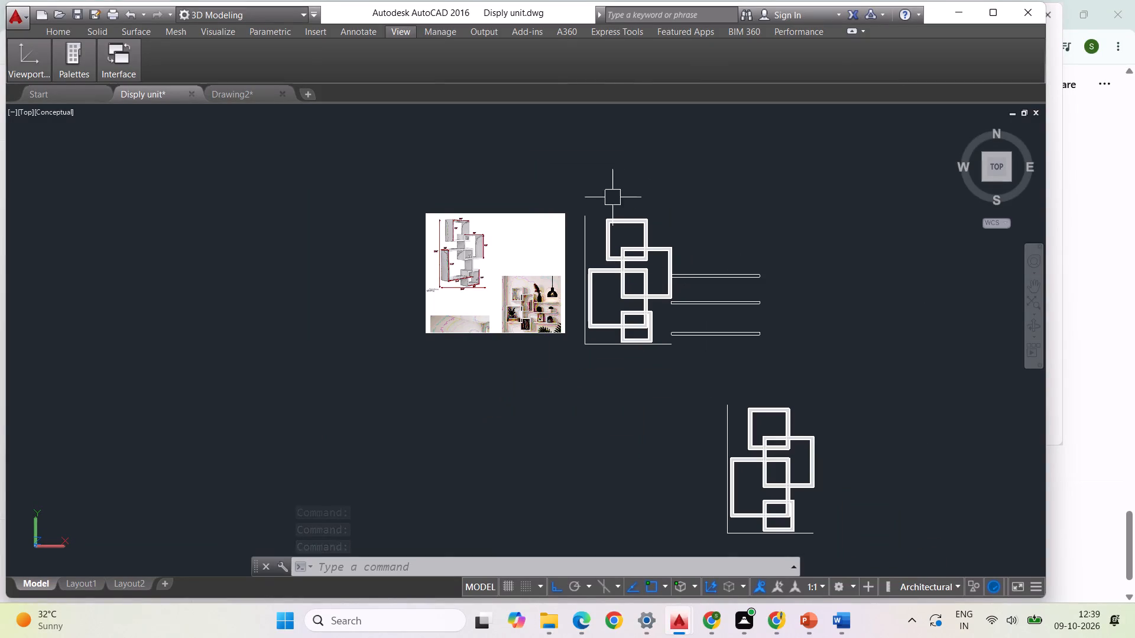
# Set the viewport's visual style to Shaded.
pyautogui.click(44, 111)
pyautogui.click(95, 207)
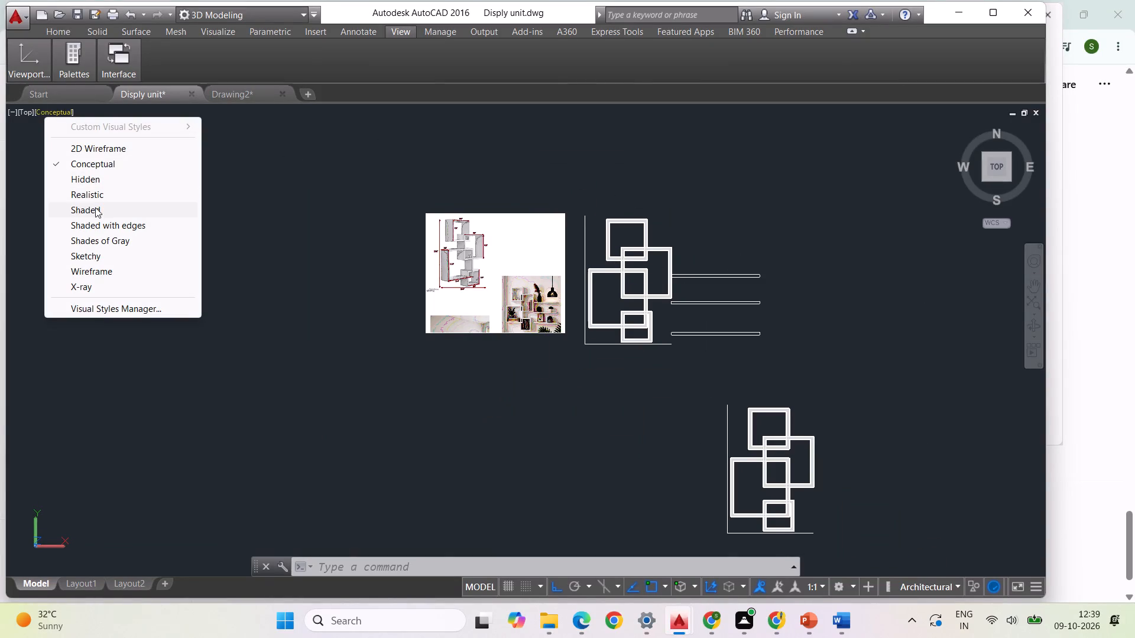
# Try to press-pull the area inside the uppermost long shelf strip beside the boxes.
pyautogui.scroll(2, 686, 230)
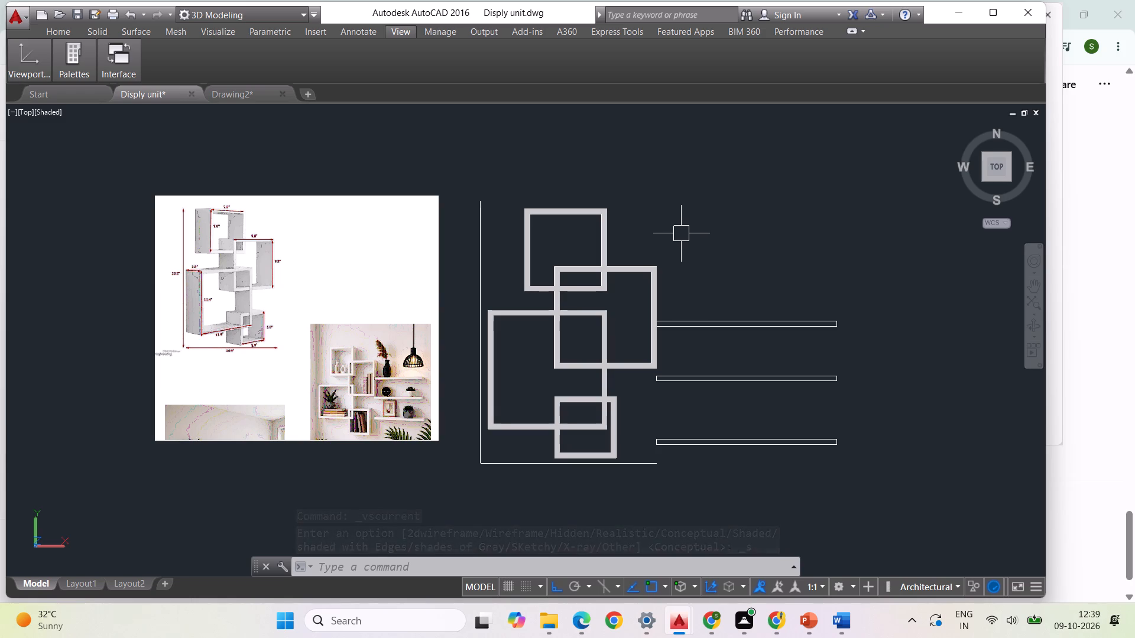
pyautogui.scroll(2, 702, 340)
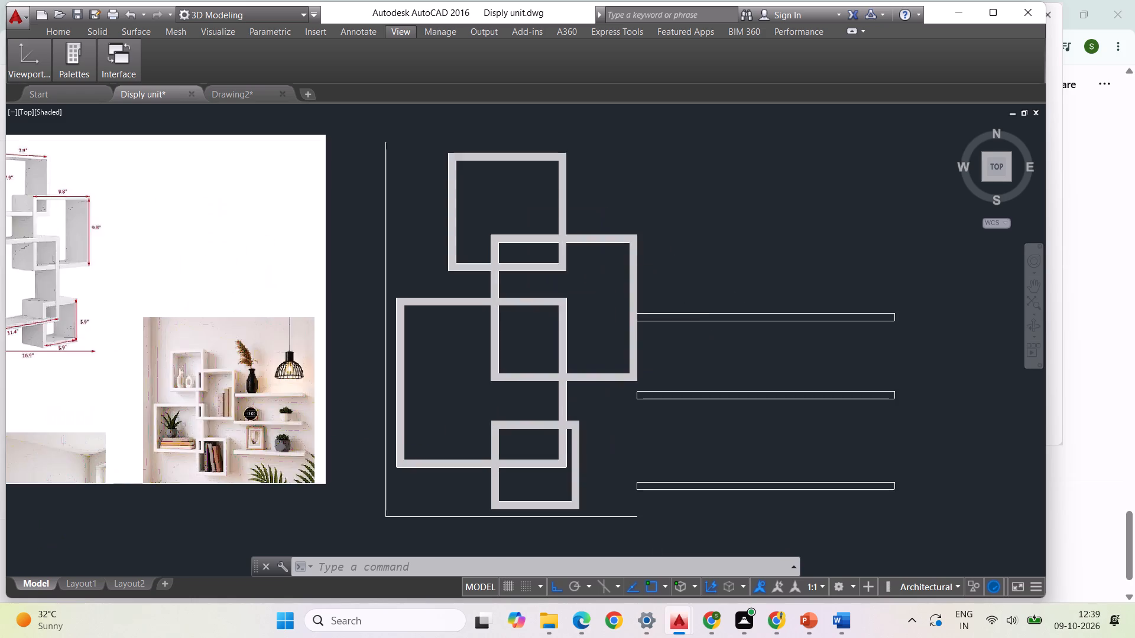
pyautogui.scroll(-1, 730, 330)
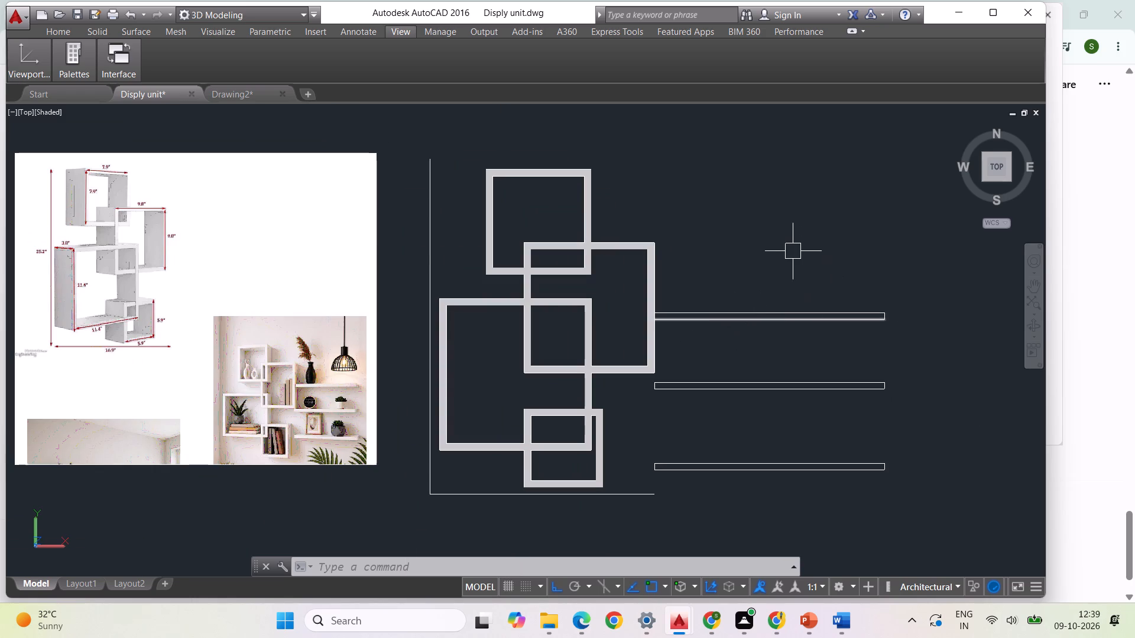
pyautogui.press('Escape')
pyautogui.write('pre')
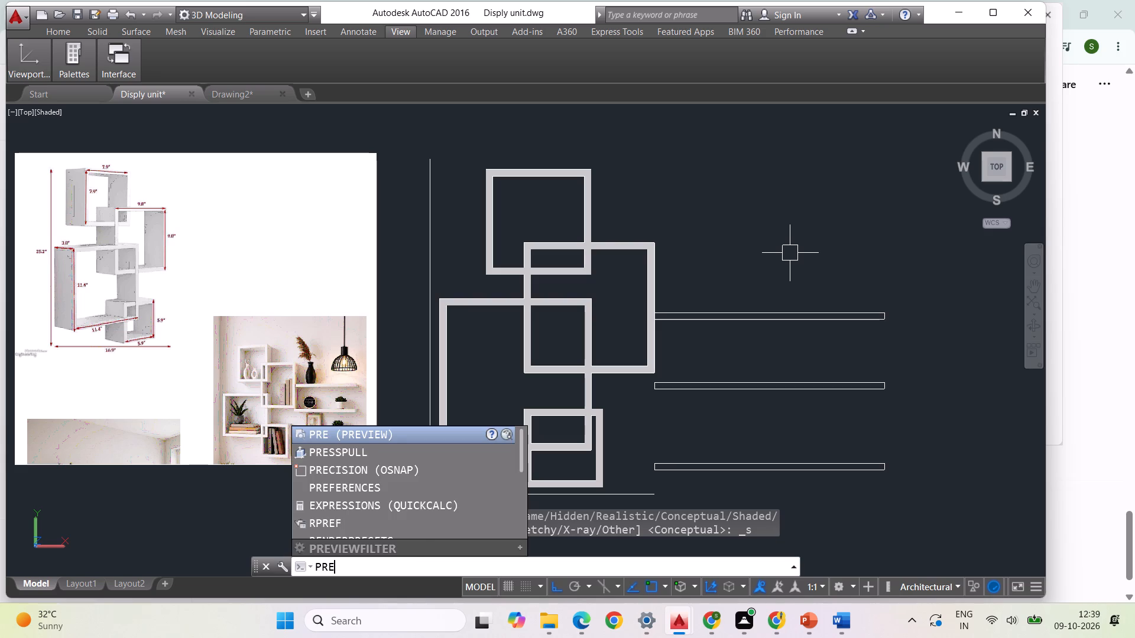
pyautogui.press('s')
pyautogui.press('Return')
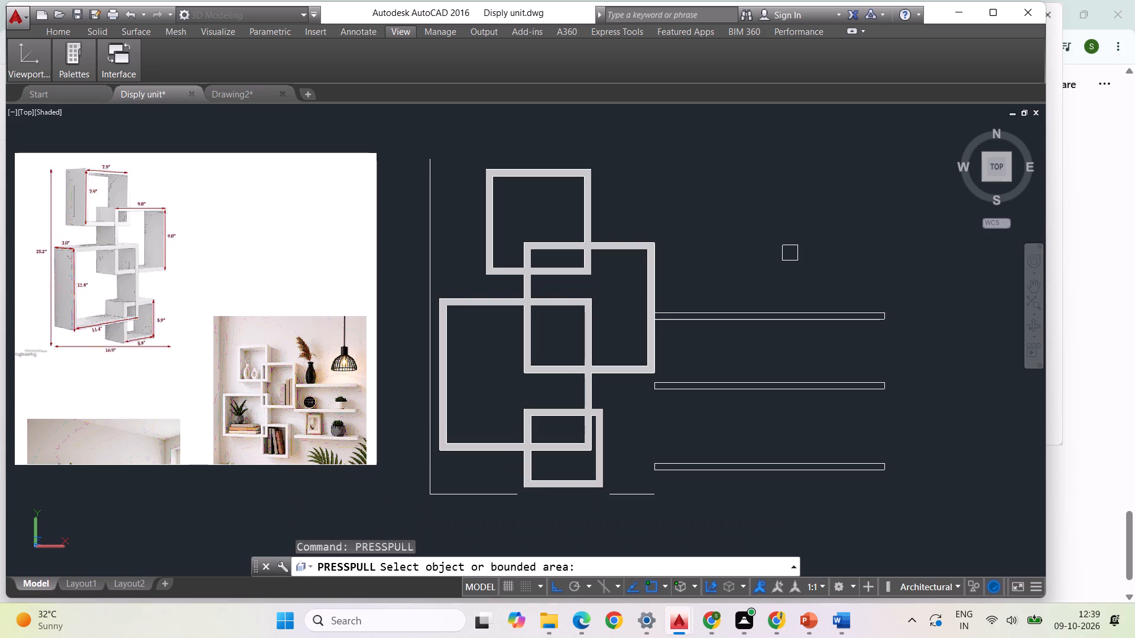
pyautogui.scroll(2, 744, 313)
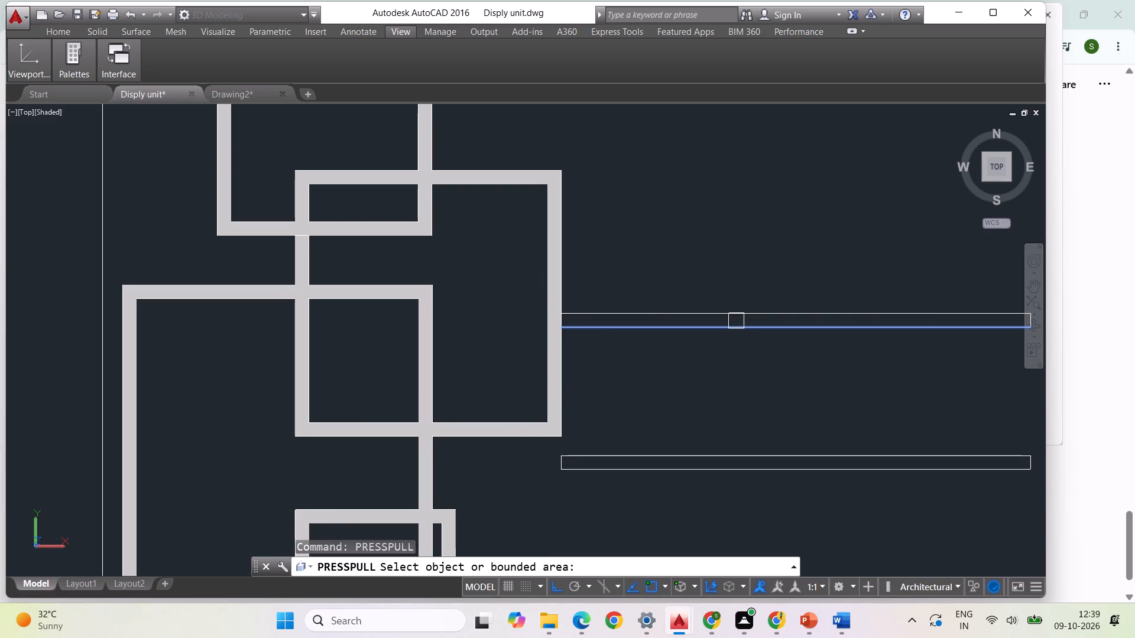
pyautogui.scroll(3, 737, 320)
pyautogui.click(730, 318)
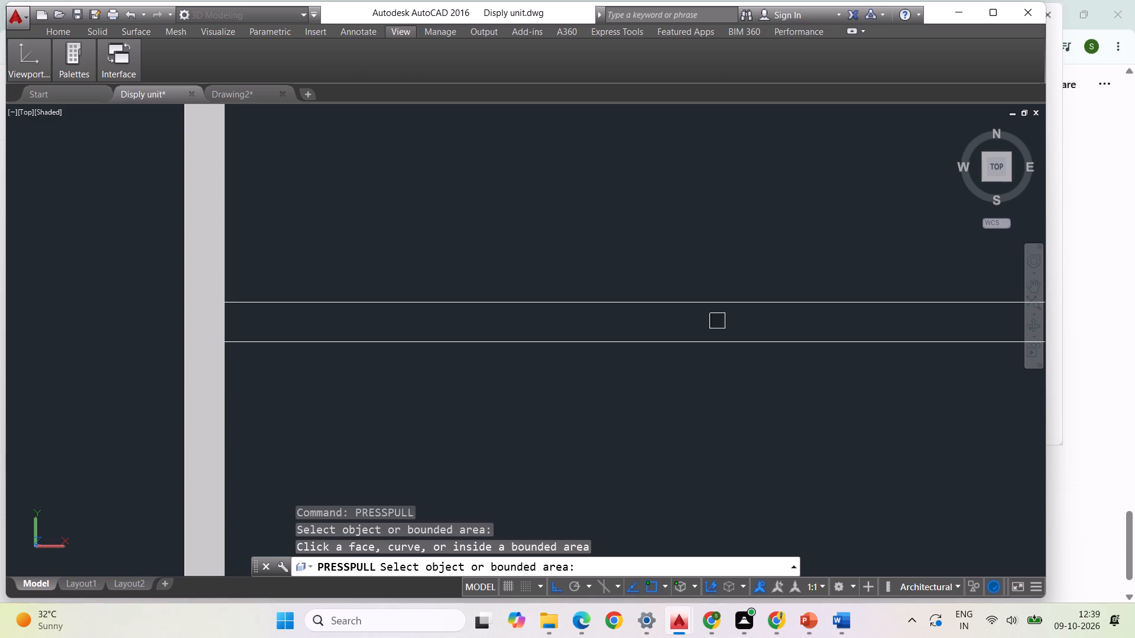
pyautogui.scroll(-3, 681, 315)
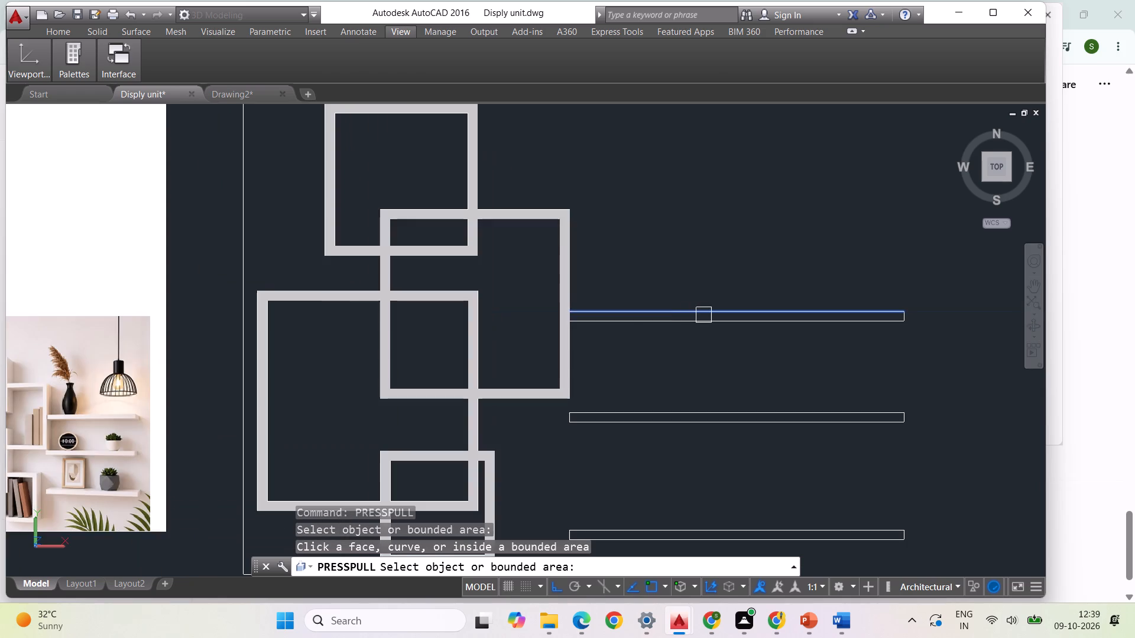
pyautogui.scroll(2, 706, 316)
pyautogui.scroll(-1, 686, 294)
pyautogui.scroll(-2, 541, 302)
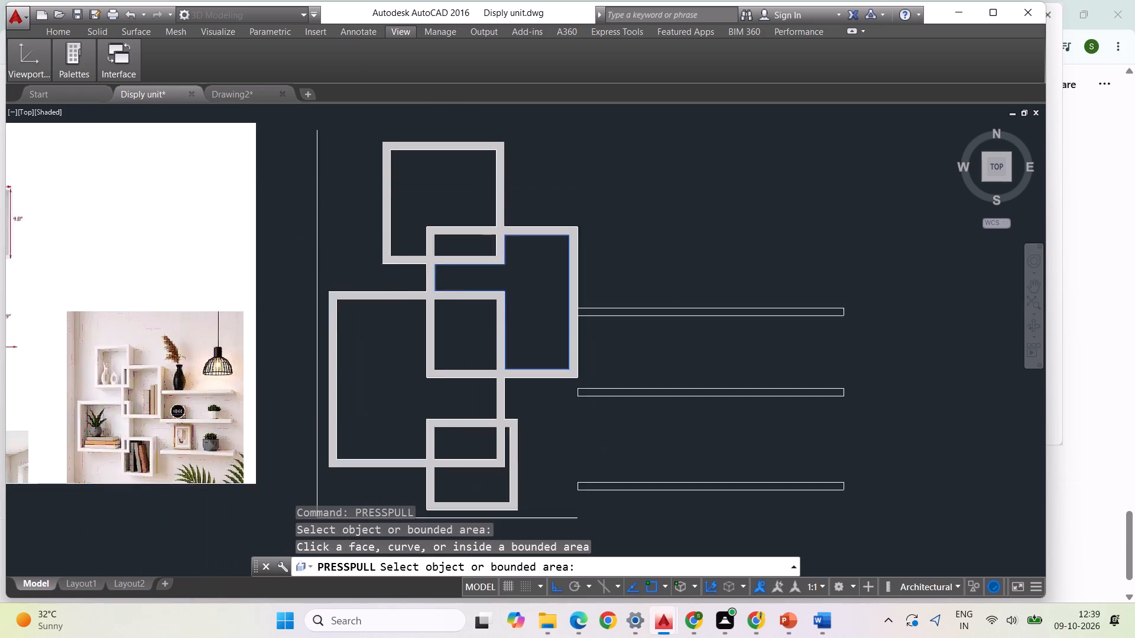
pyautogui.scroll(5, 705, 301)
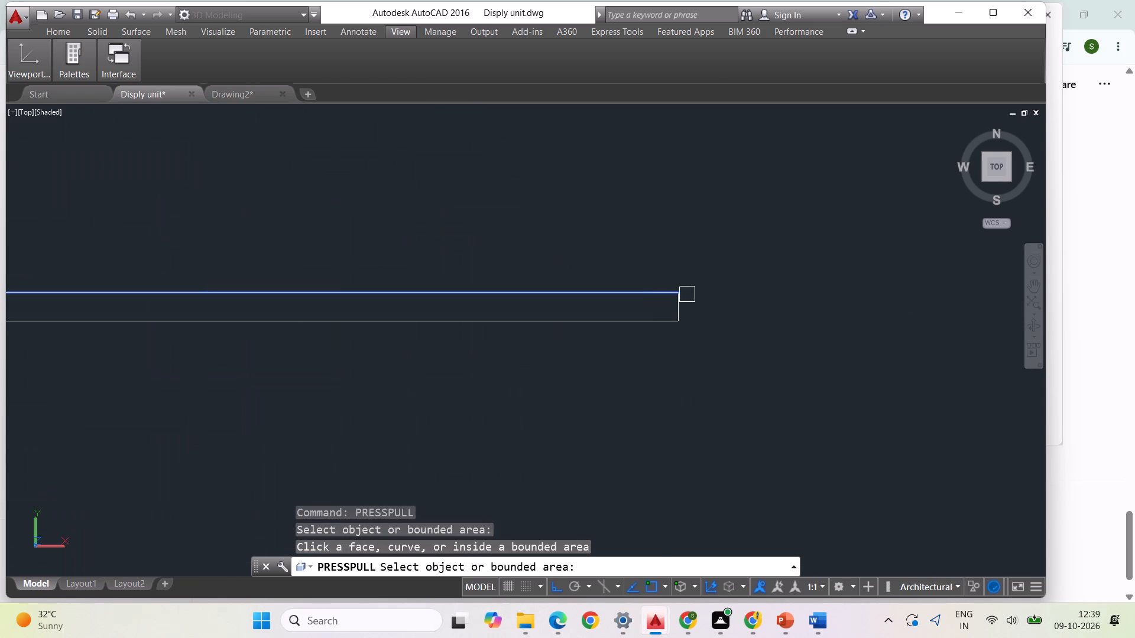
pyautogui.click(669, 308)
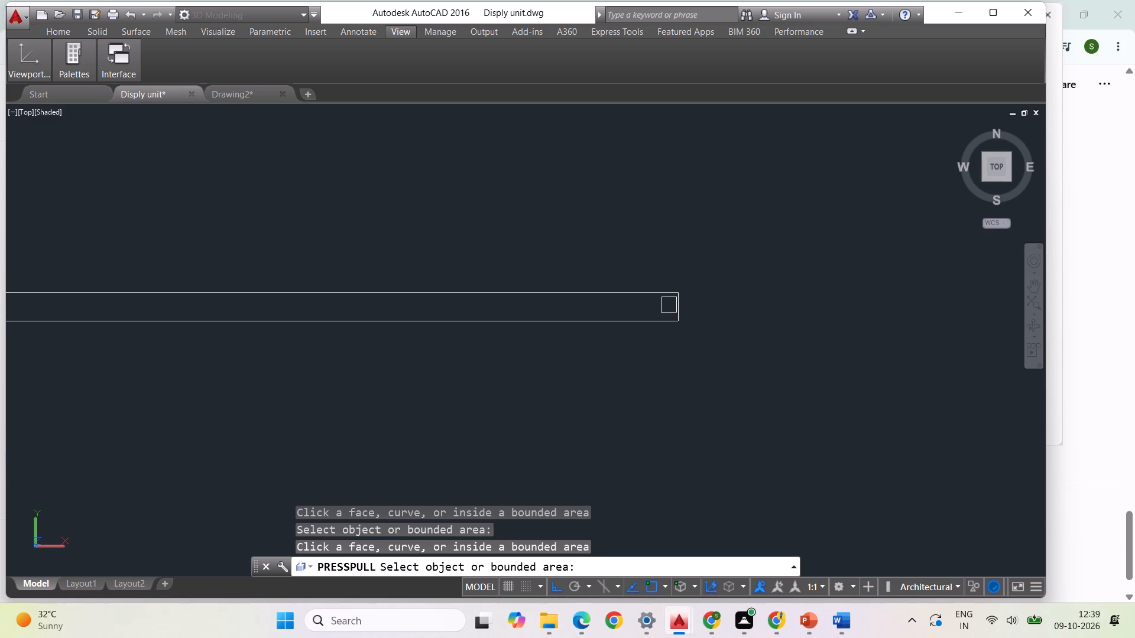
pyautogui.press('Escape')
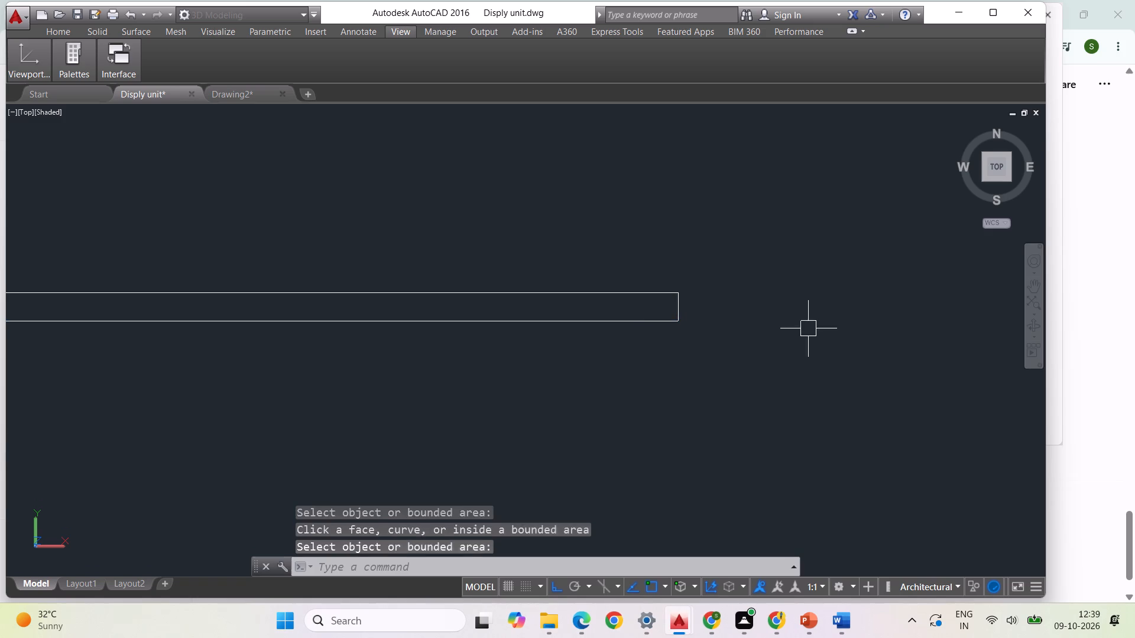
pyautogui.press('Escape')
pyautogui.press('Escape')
# Group the two long edge lines and the end line of the uppermost long shelf.
pyautogui.click(615, 291)
pyautogui.click(624, 320)
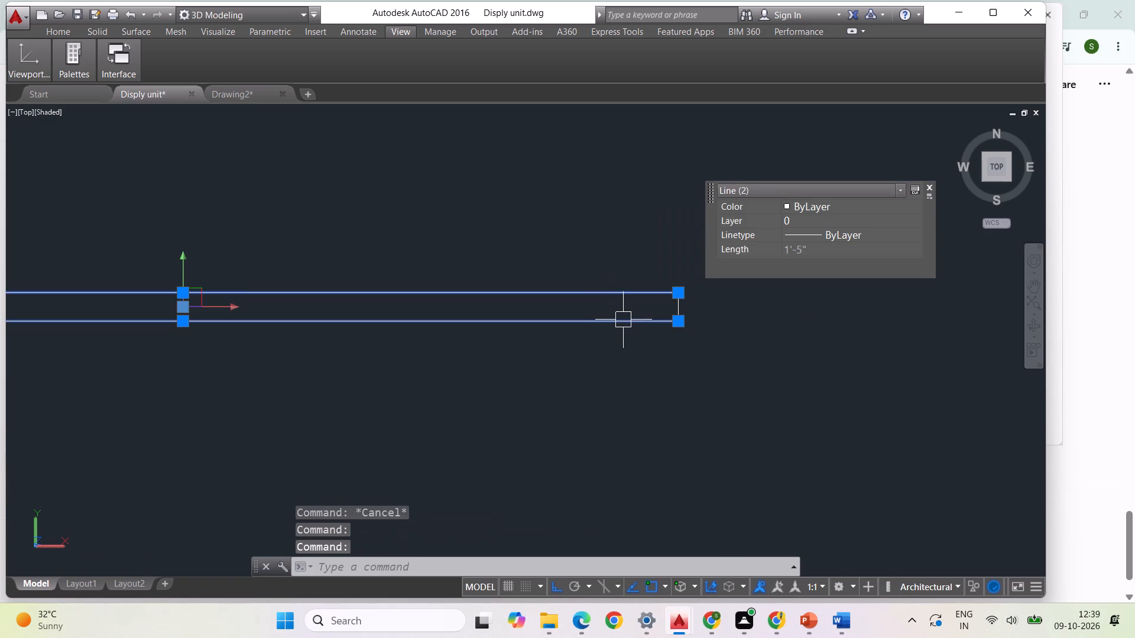
pyautogui.click(688, 308)
pyautogui.click(673, 308)
pyautogui.scroll(-2, 796, 310)
pyautogui.rightClick(572, 351)
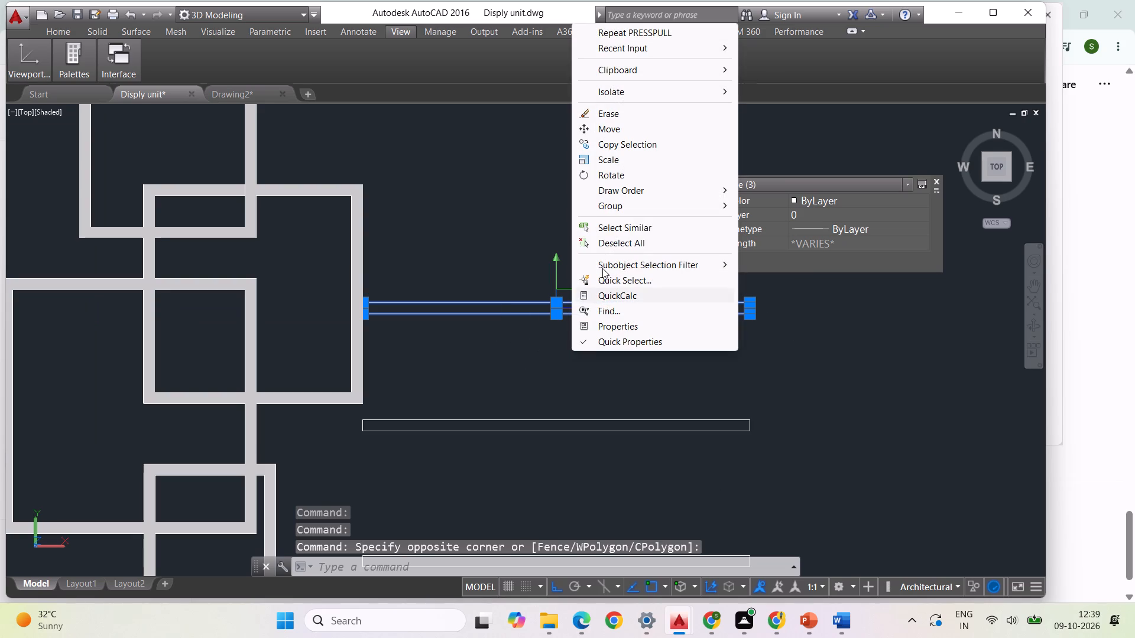
pyautogui.click(761, 203)
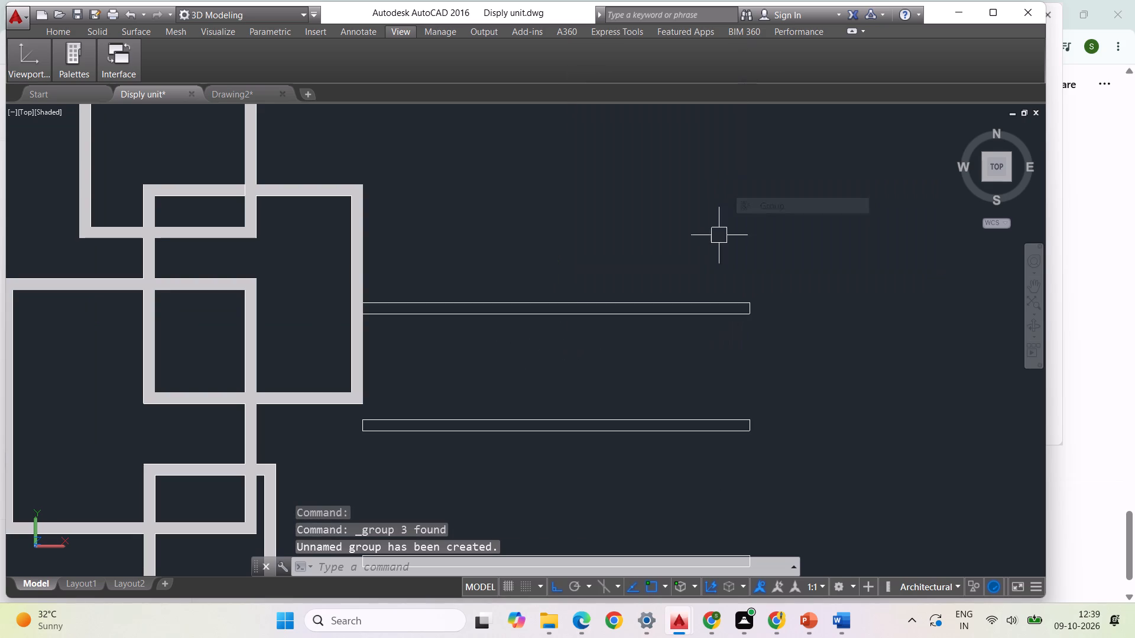
# Group the two long edge lines and both end lines of the middle long shelf.
pyautogui.click(577, 418)
pyautogui.click(576, 435)
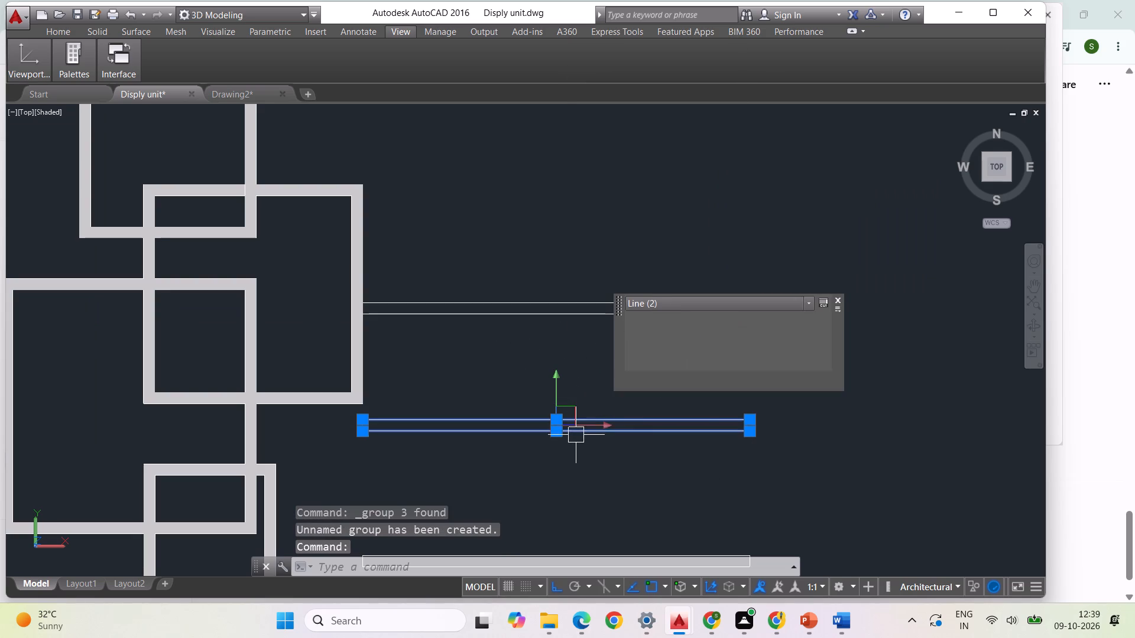
pyautogui.scroll(2, 735, 421)
pyautogui.scroll(2, 784, 431)
pyautogui.click(751, 431)
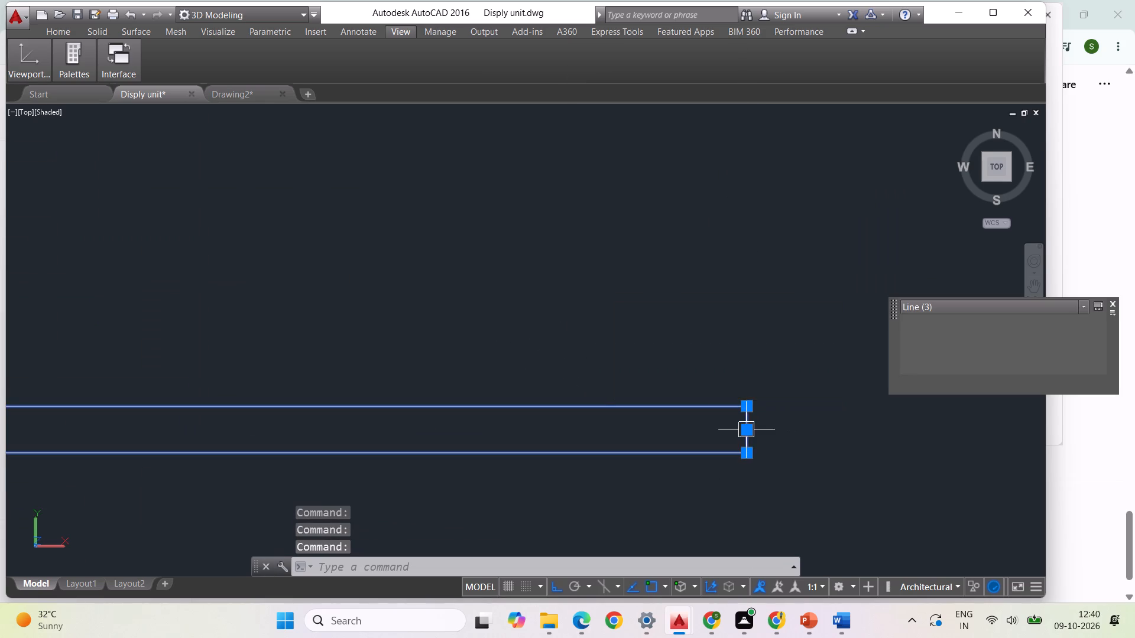
pyautogui.scroll(-3, 907, 427)
pyautogui.scroll(3, 210, 442)
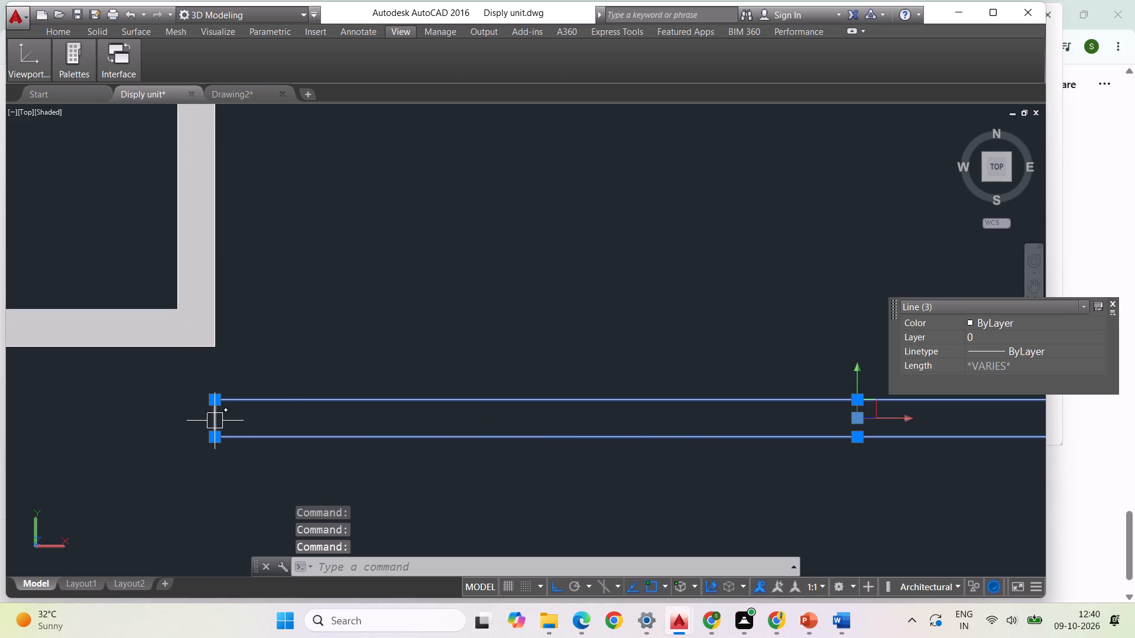
pyautogui.click(215, 421)
pyautogui.rightClick(386, 425)
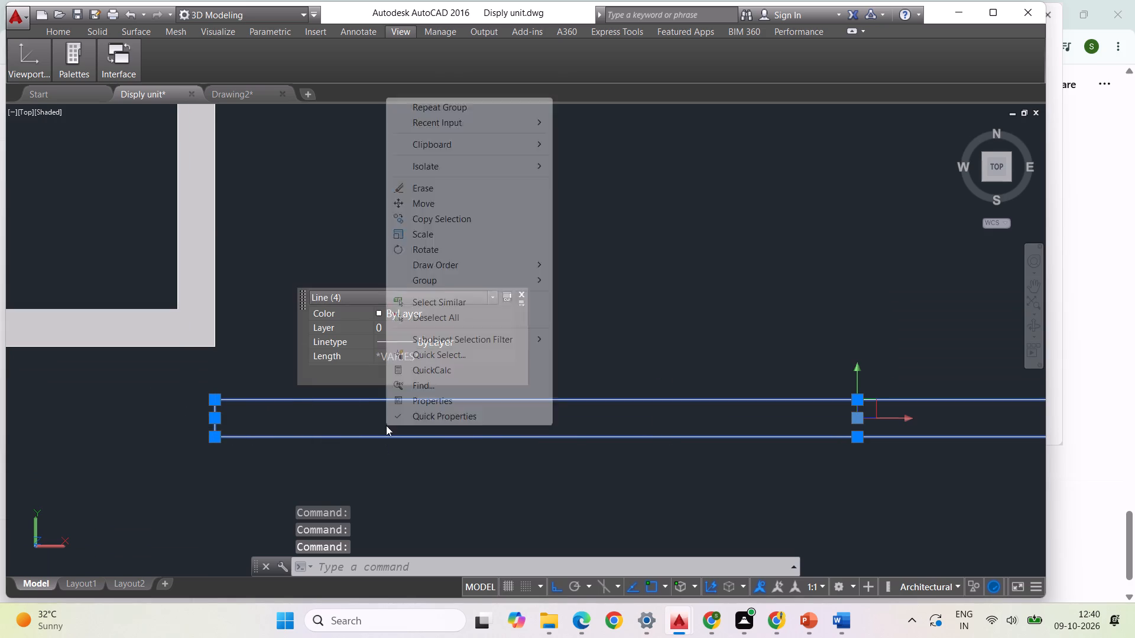
pyautogui.click(576, 276)
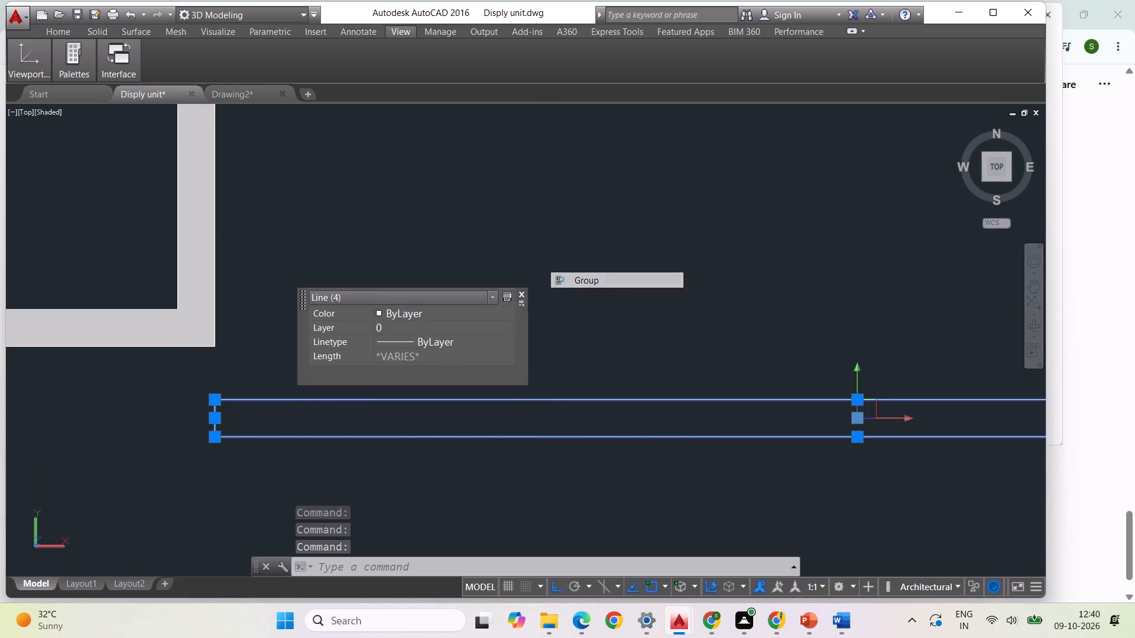
# Press-pull the uppermost long shelf outline, picking its extrusion height on the adjoining box frame.
pyautogui.scroll(-3, 514, 284)
pyautogui.write('pres')
pyautogui.press('Return')
pyautogui.press('Return')
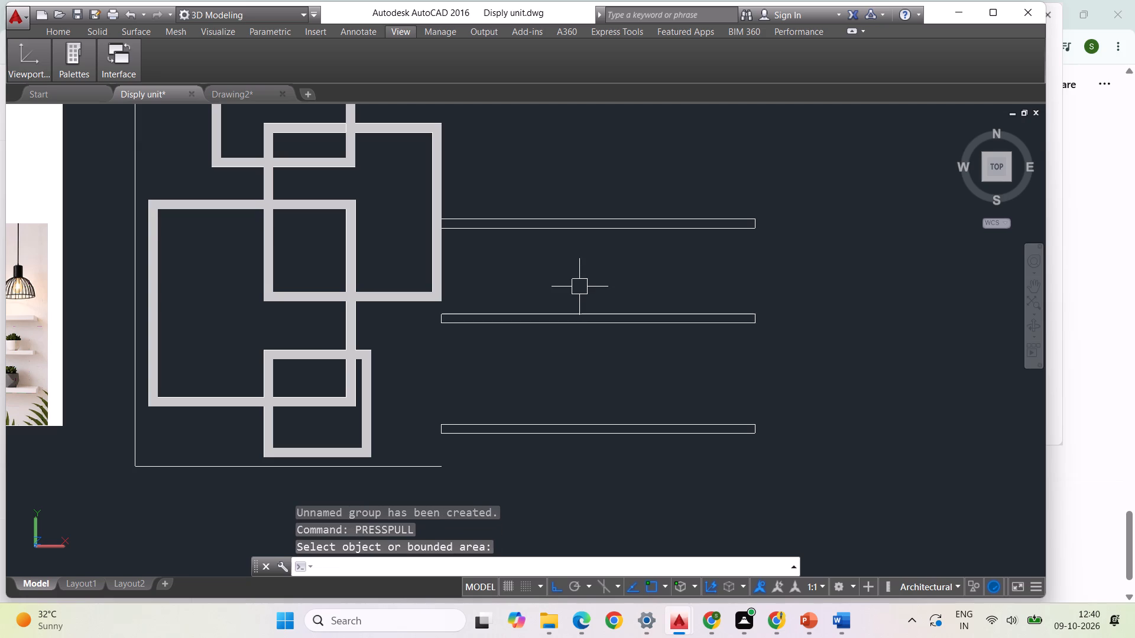
pyautogui.scroll(2, 606, 229)
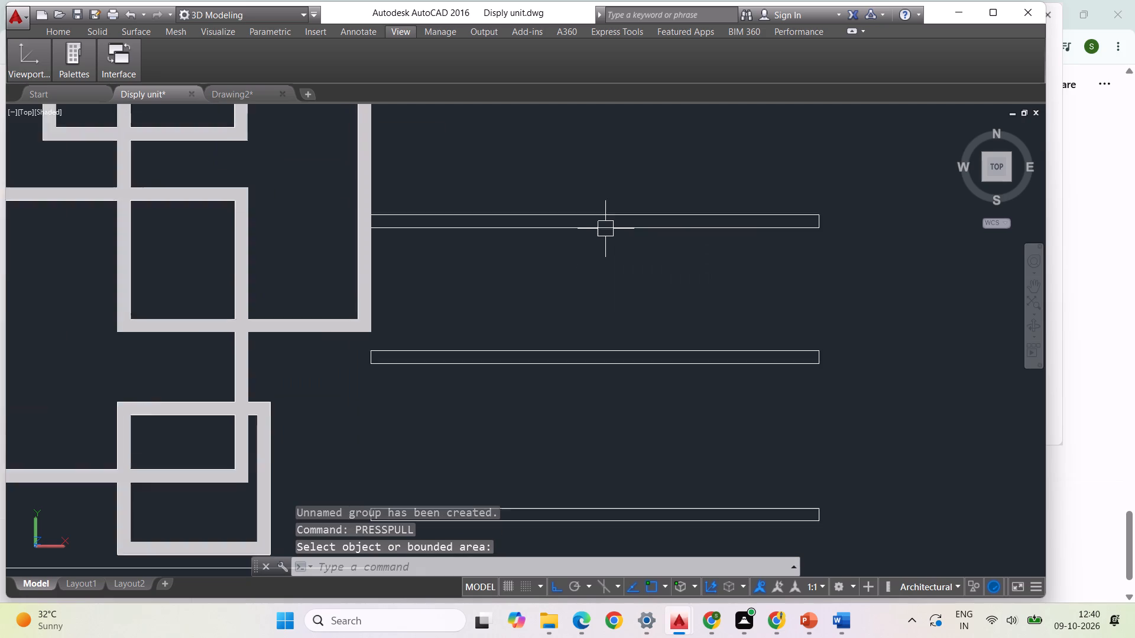
pyautogui.press('Escape')
pyautogui.press('Escape')
pyautogui.write('pres')
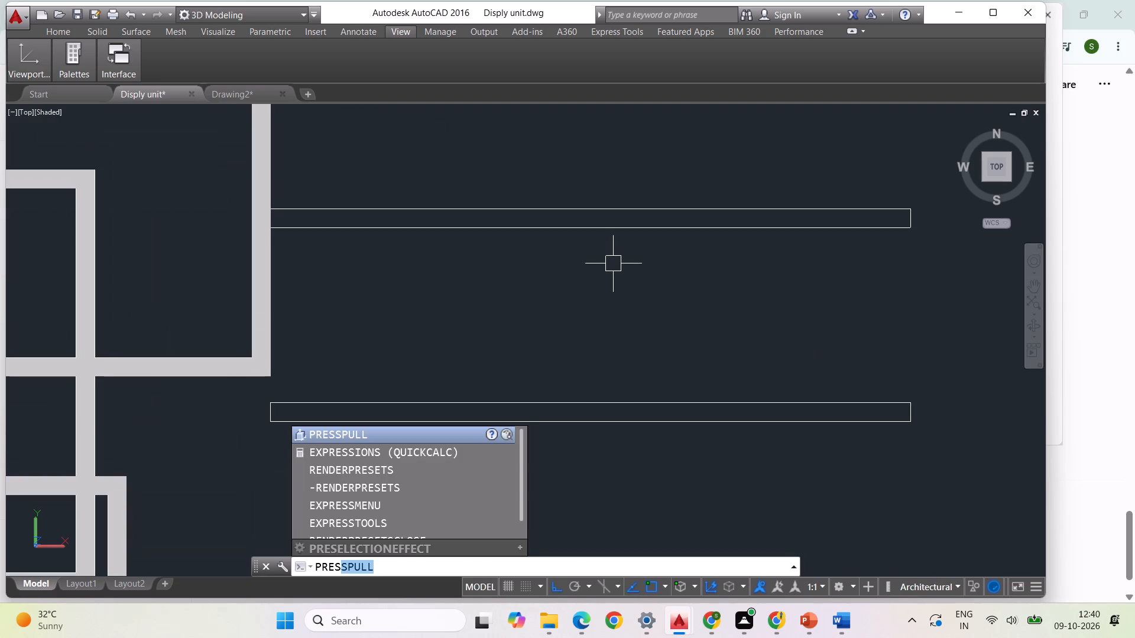
pyautogui.press('Return')
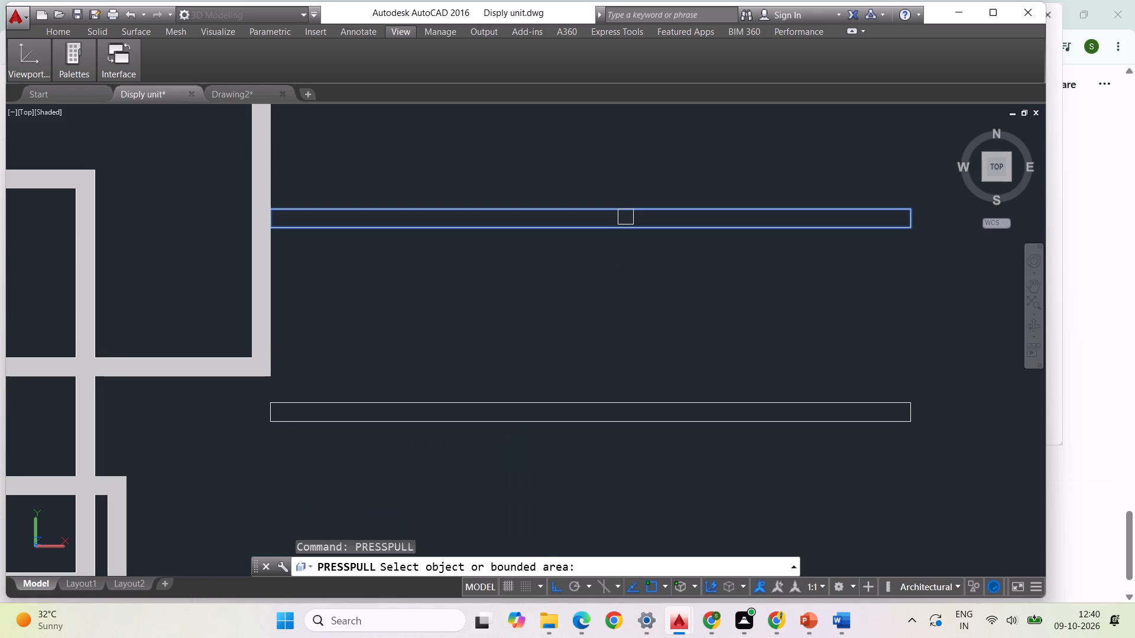
pyautogui.click(626, 217)
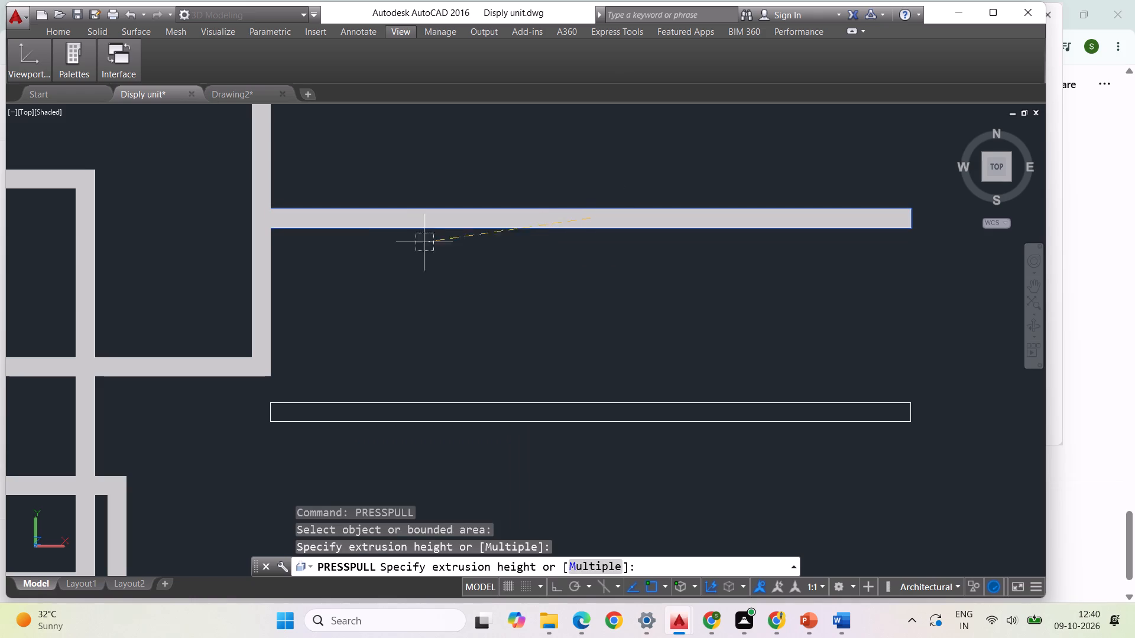
pyautogui.click(260, 220)
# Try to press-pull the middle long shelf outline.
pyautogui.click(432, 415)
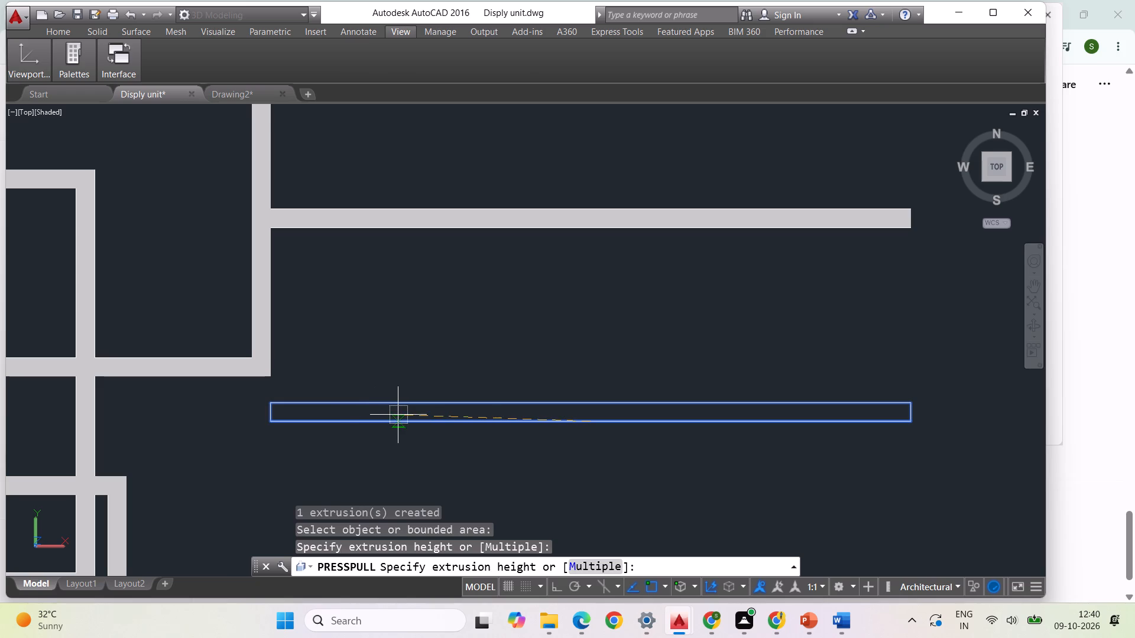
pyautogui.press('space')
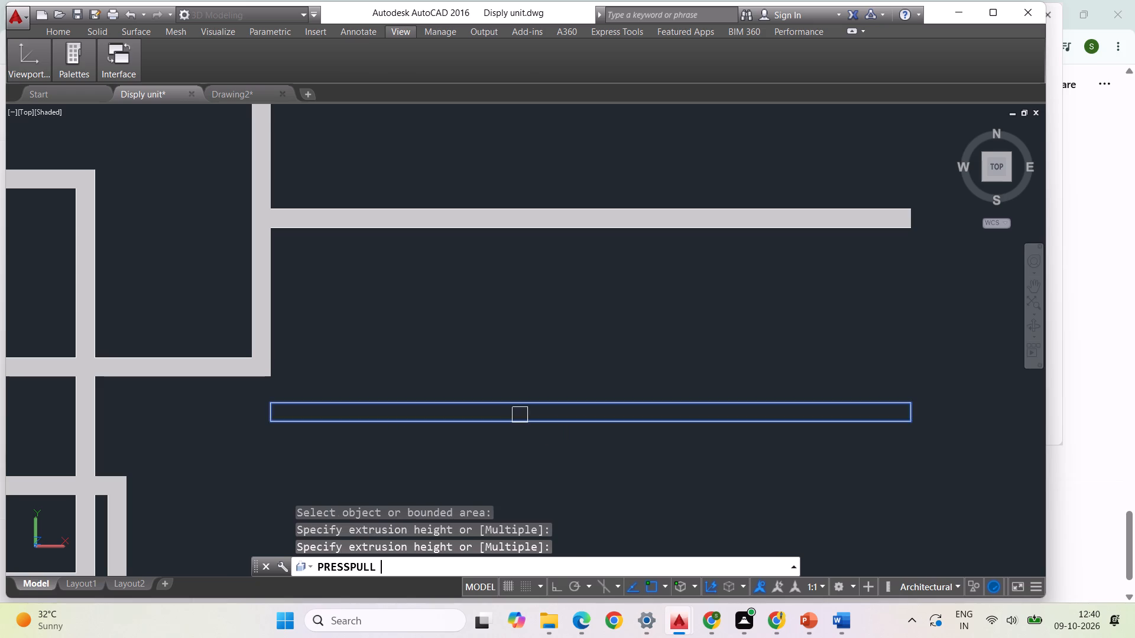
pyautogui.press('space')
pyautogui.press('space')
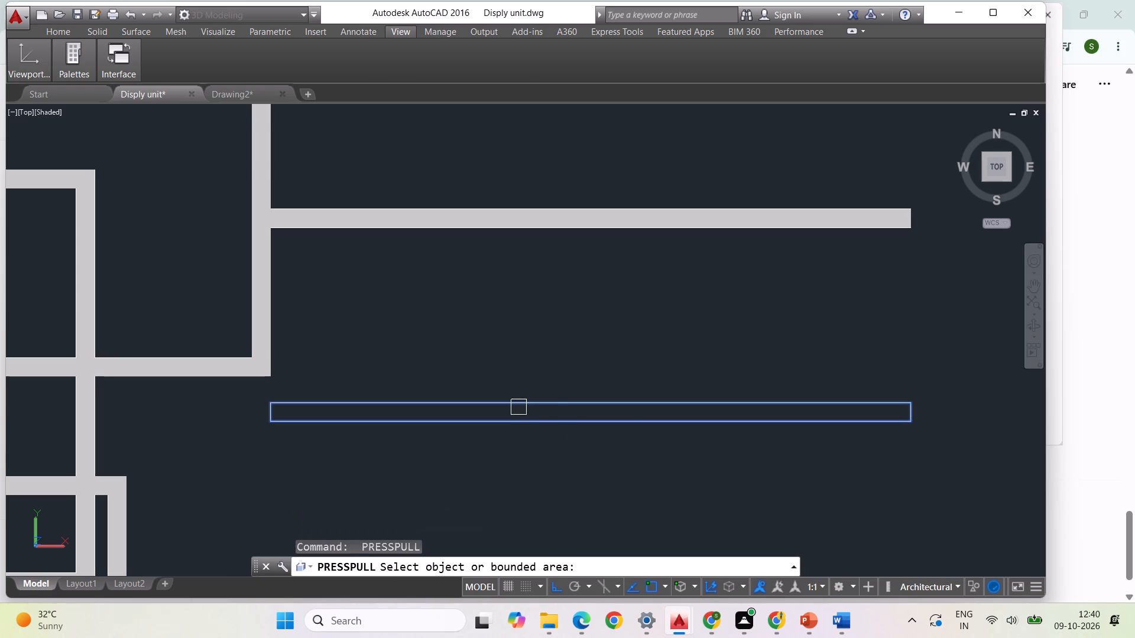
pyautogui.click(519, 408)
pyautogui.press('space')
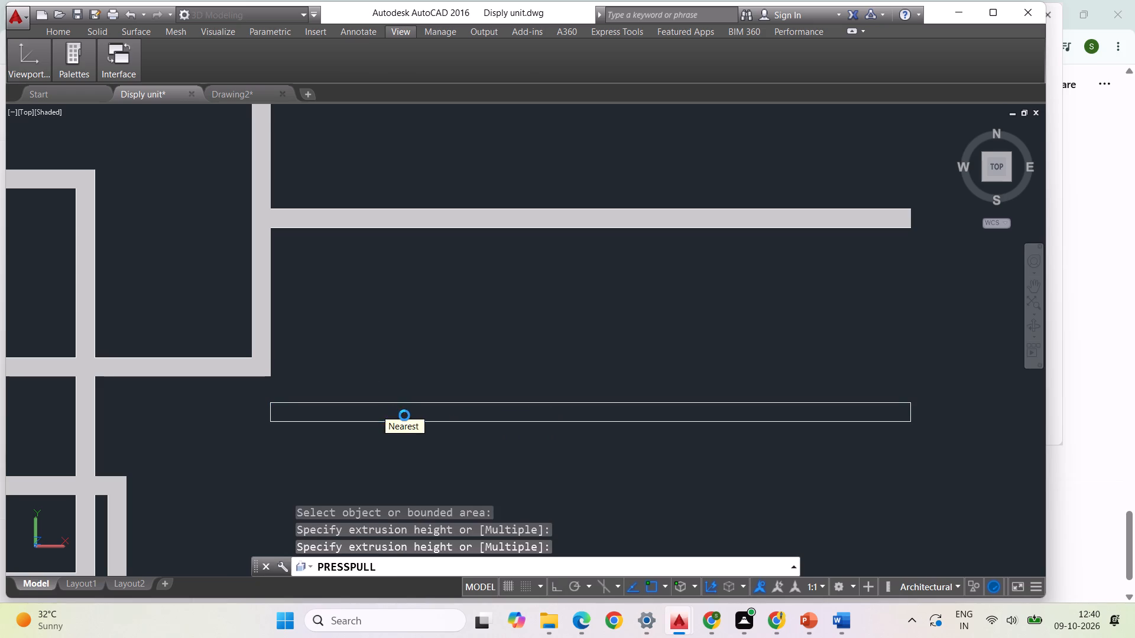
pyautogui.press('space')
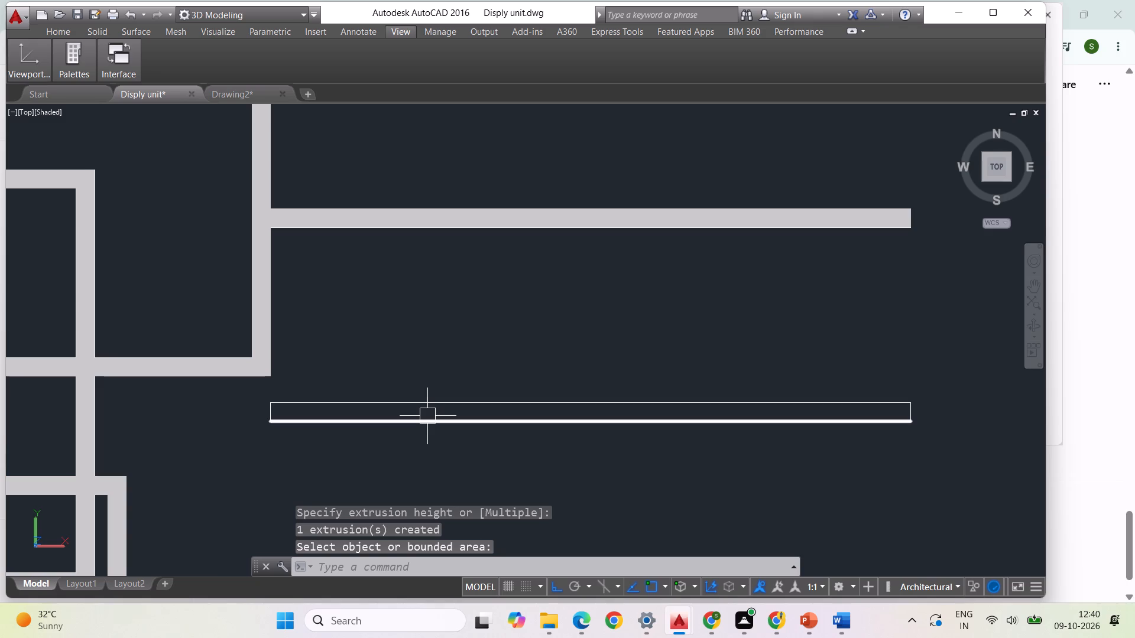
# Press-pull the middle long shelf outline, picking its extrusion height at the inner lower corner of the nearest box frame.
pyautogui.press('space')
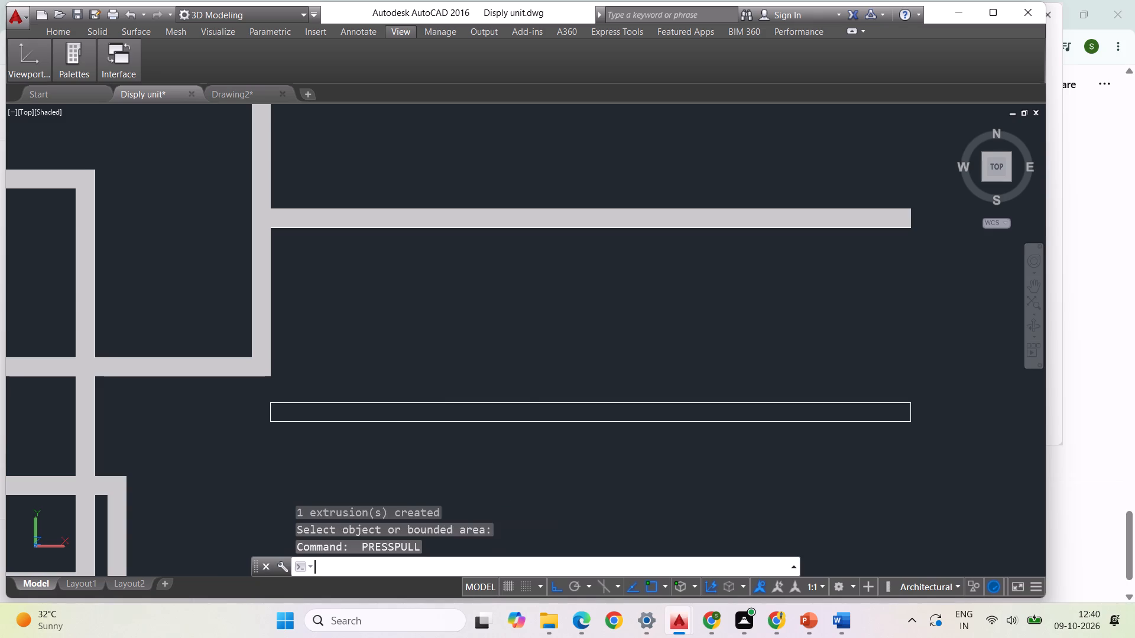
pyautogui.click(431, 412)
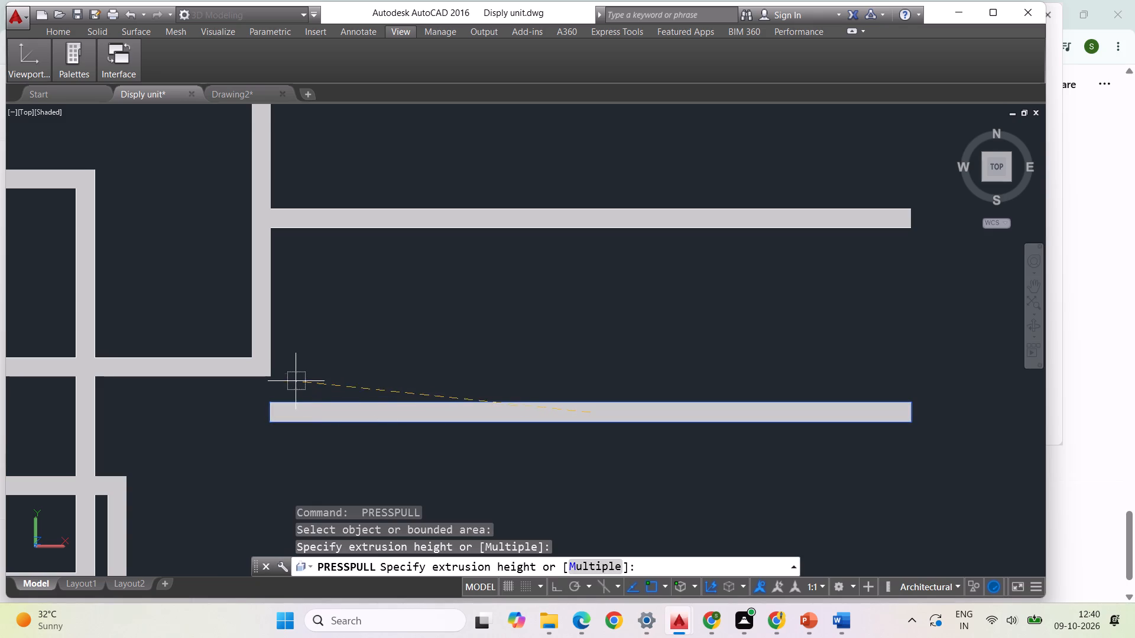
pyautogui.click(251, 359)
pyautogui.scroll(-2, 376, 369)
pyautogui.scroll(-1, 416, 309)
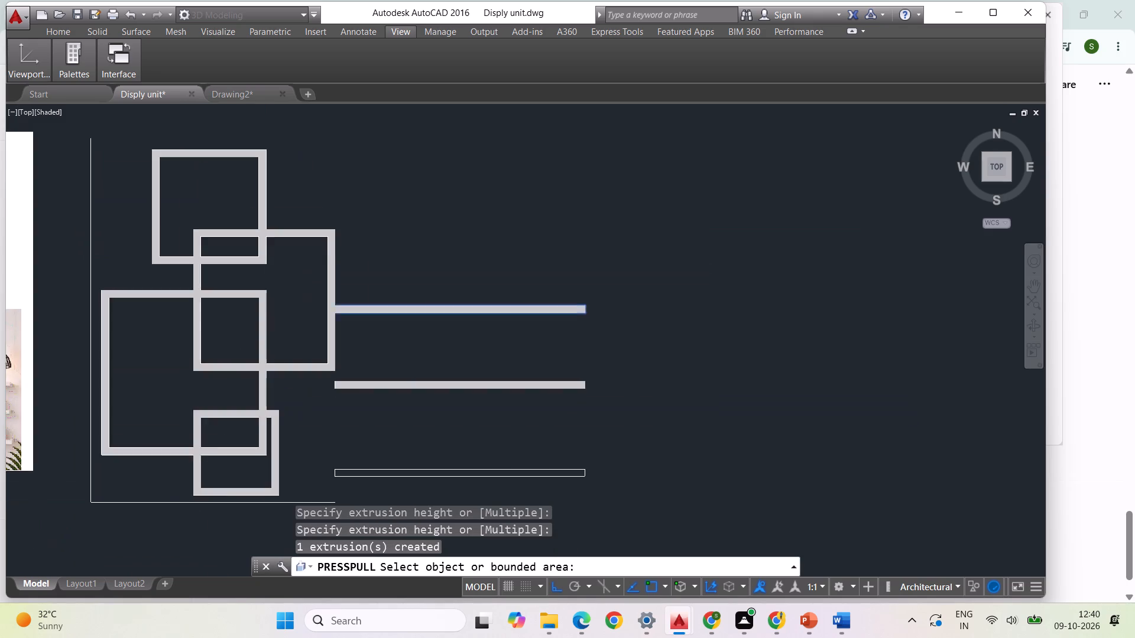
# Press-pull the lowest long shelf outline, picking its extrusion height on the inner edge of the smallest box frame.
pyautogui.scroll(4, 406, 408)
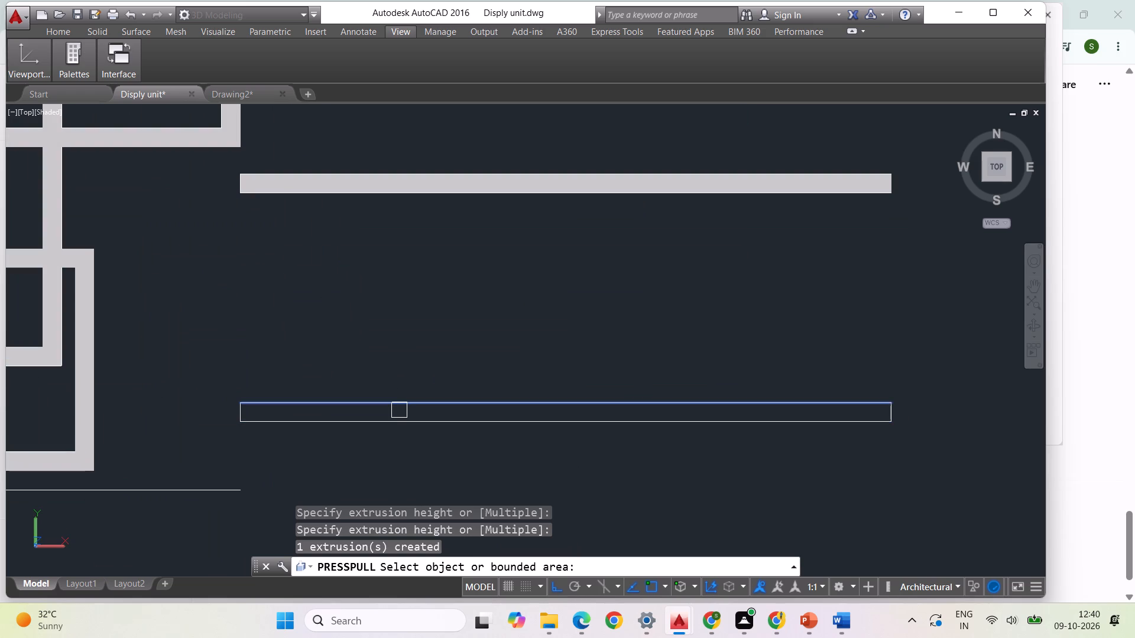
pyautogui.press('space')
pyautogui.press('space')
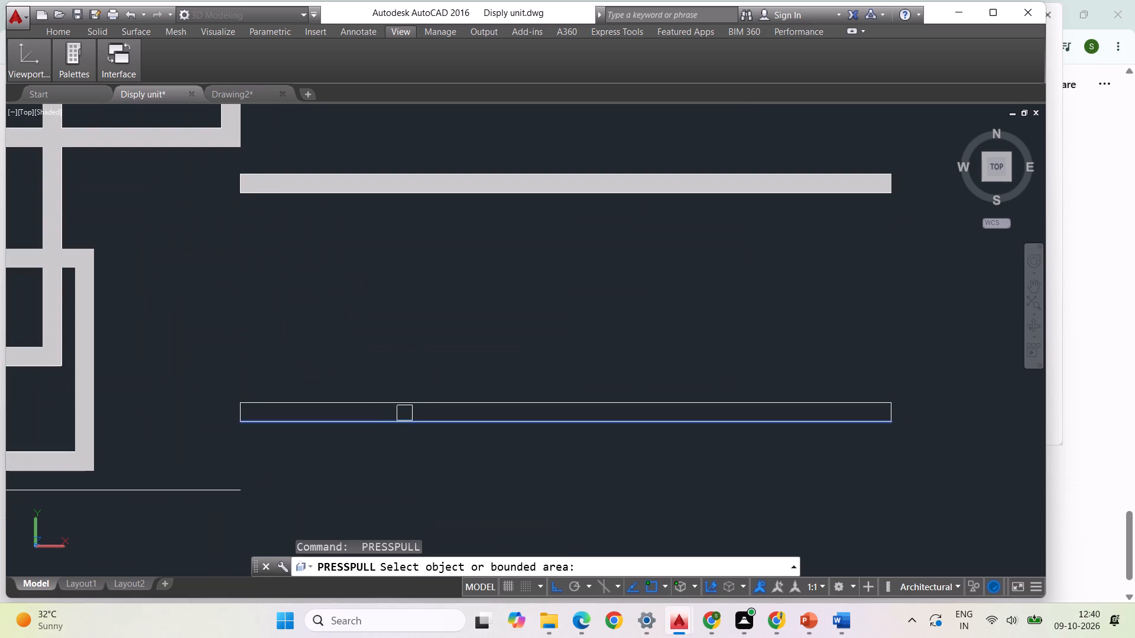
pyautogui.click(405, 412)
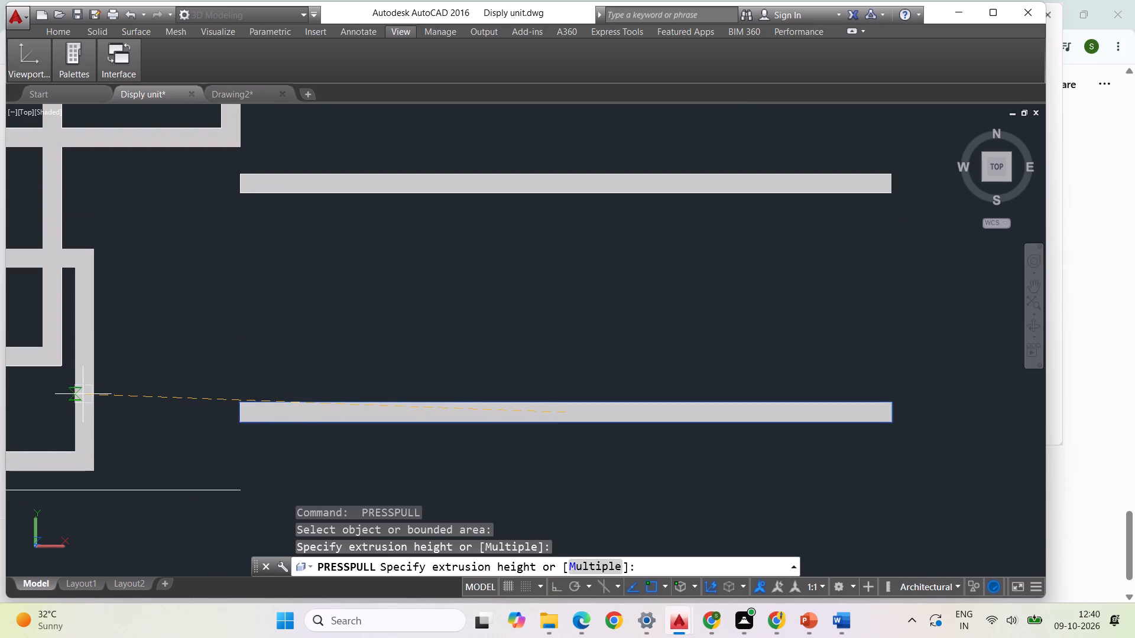
pyautogui.scroll(2, 72, 395)
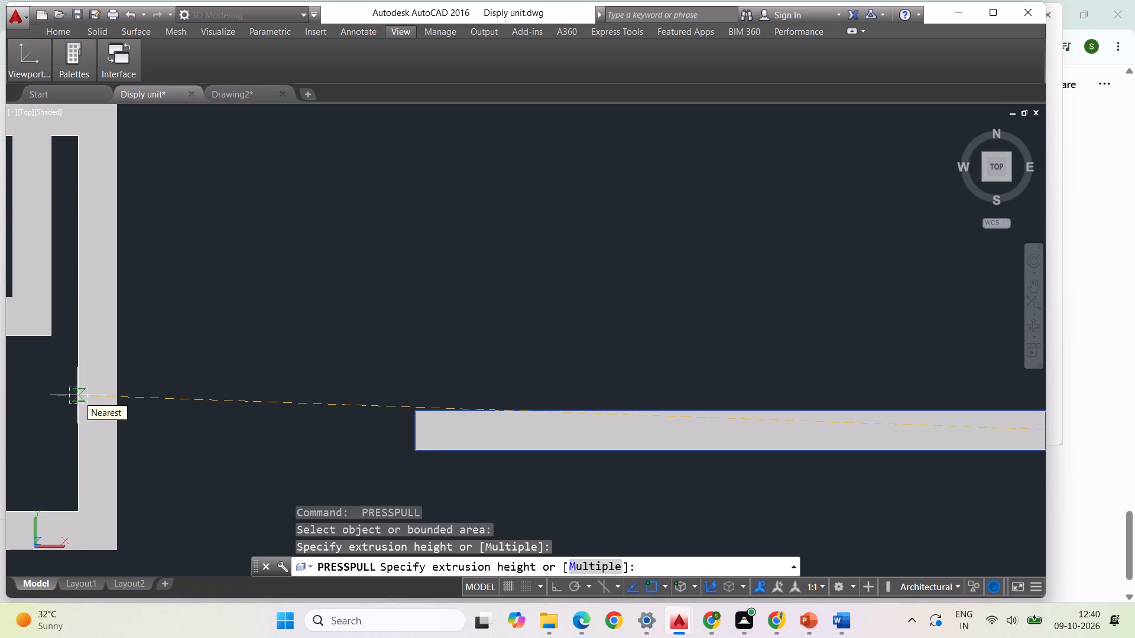
pyautogui.click(78, 396)
pyautogui.press('Escape')
# Move the uppermost long shelf solid slightly away from the adjoining box frame, using its near end's midpoint as base point.
pyautogui.scroll(-4, 481, 323)
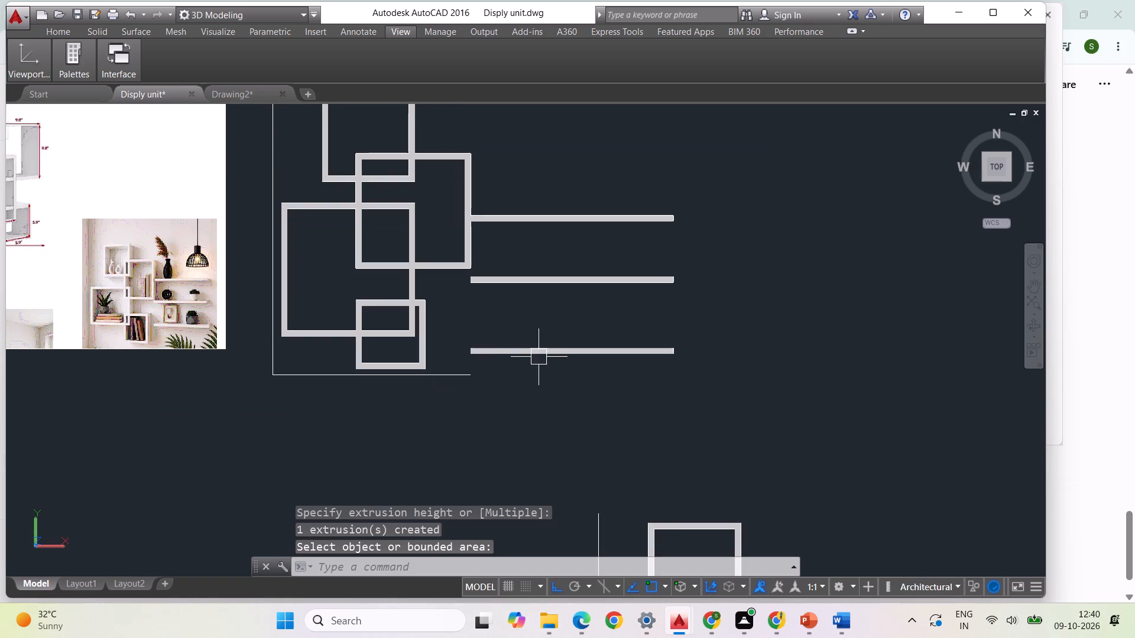
pyautogui.scroll(-2, 712, 426)
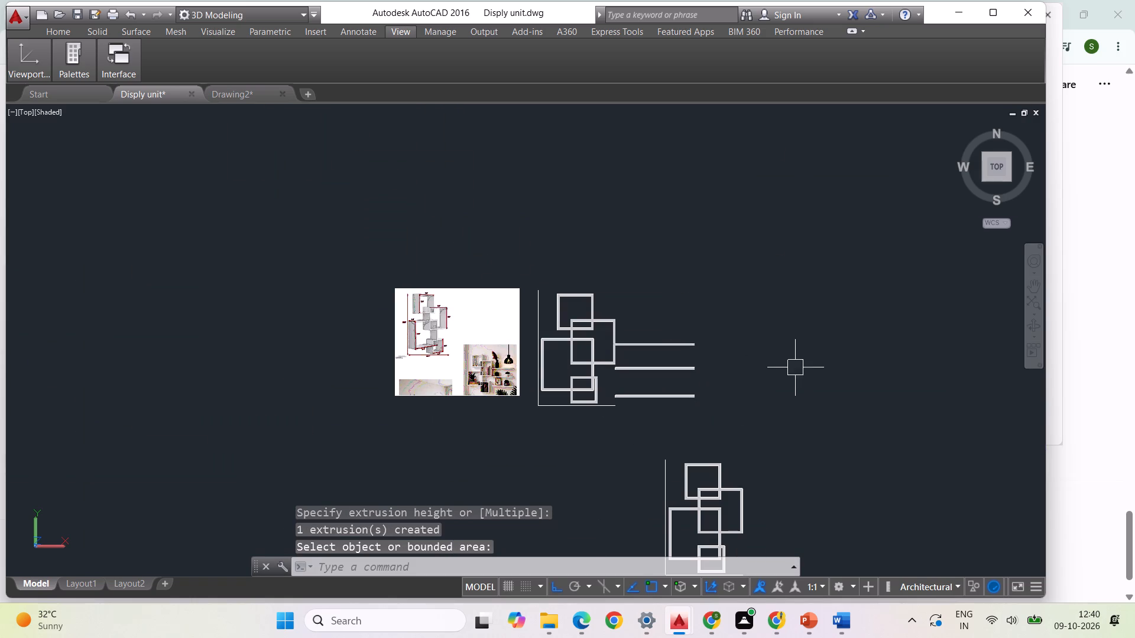
pyautogui.scroll(2, 482, 382)
pyautogui.scroll(-1, 138, 367)
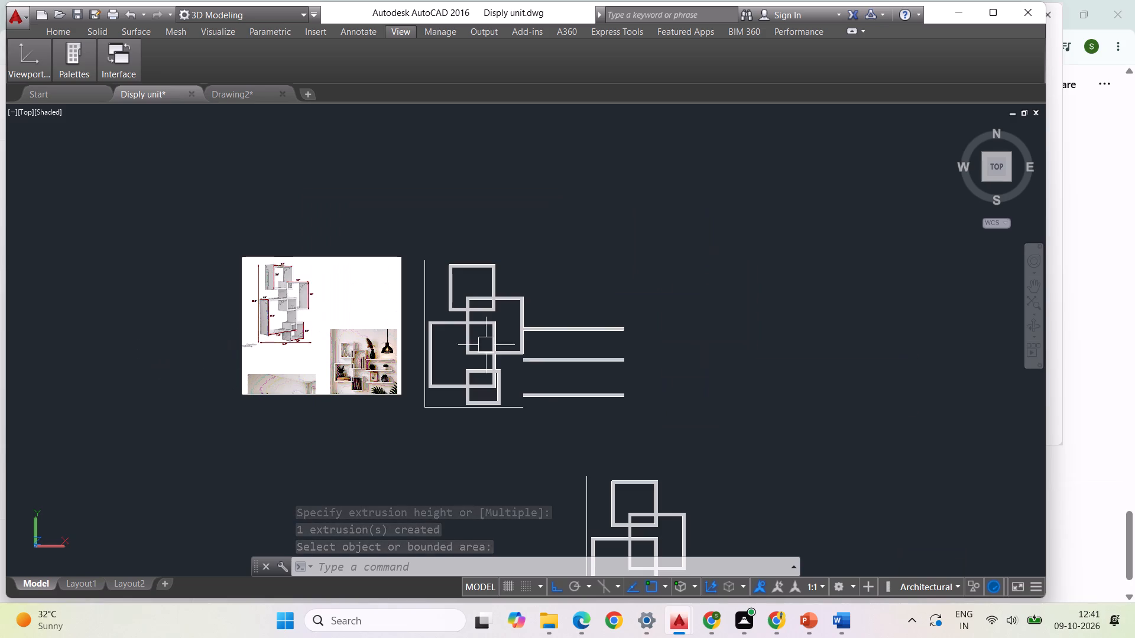
pyautogui.scroll(3, 509, 327)
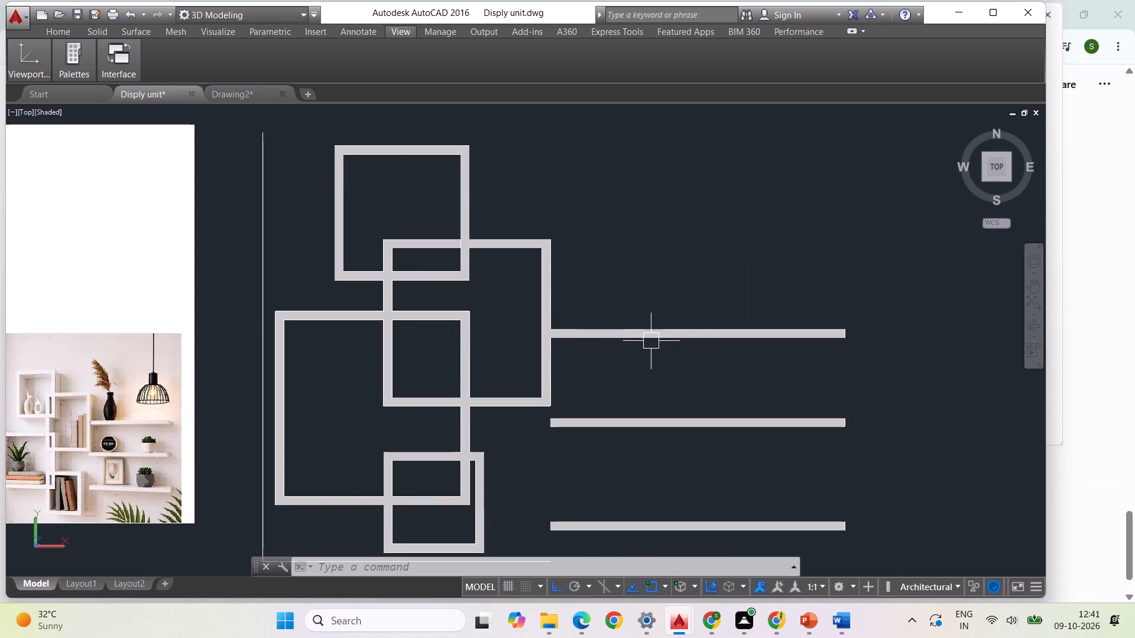
pyautogui.scroll(2, 605, 337)
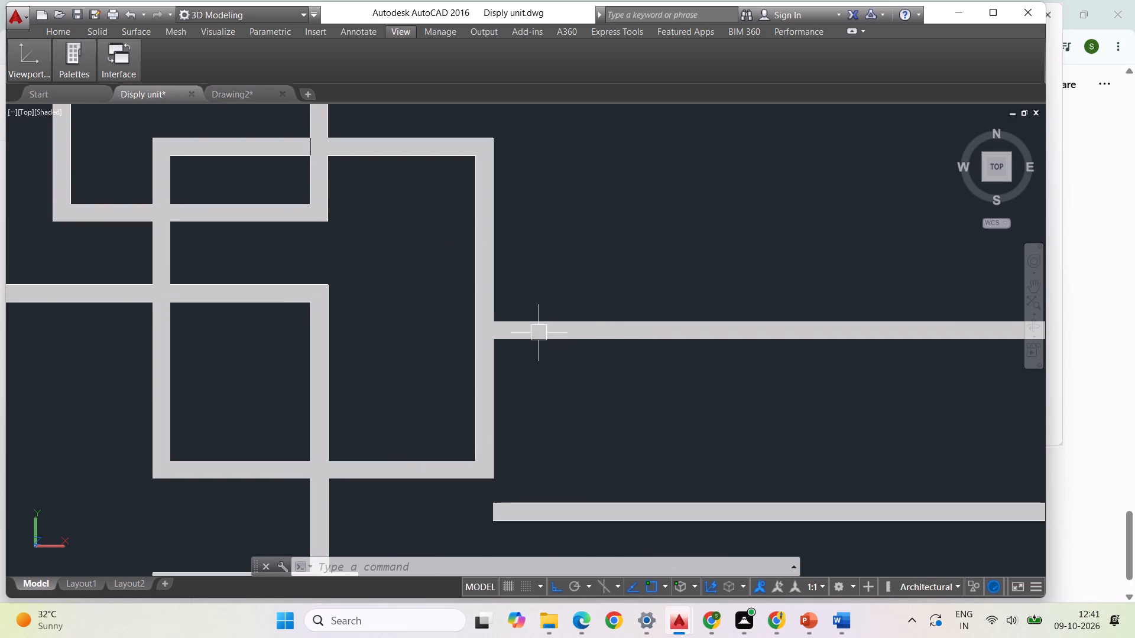
pyautogui.click(534, 328)
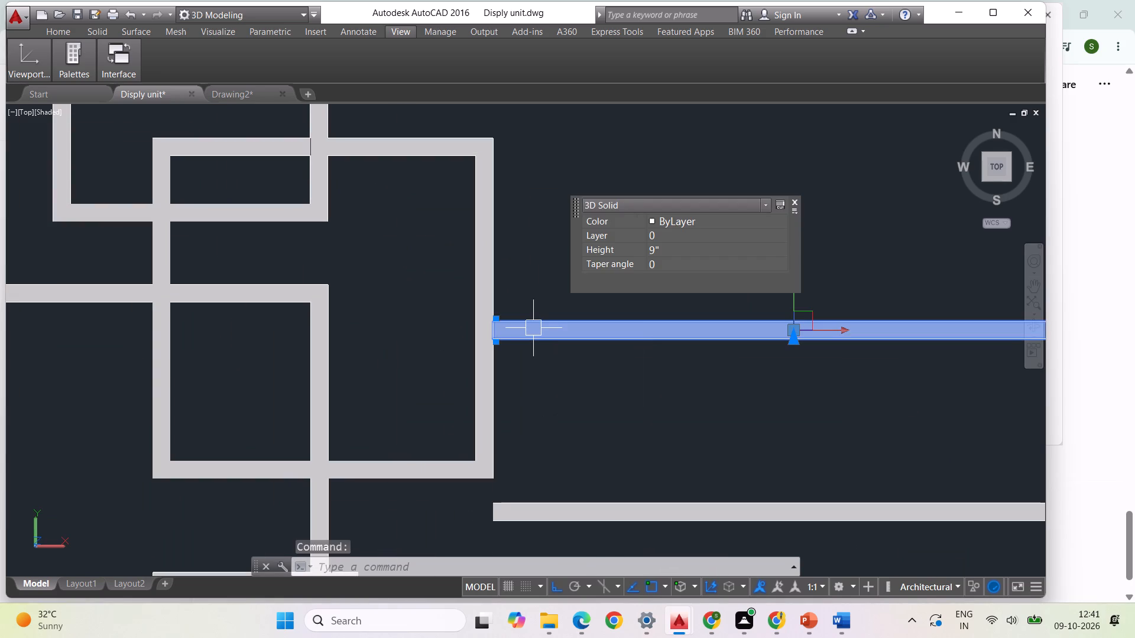
pyautogui.rightClick(534, 328)
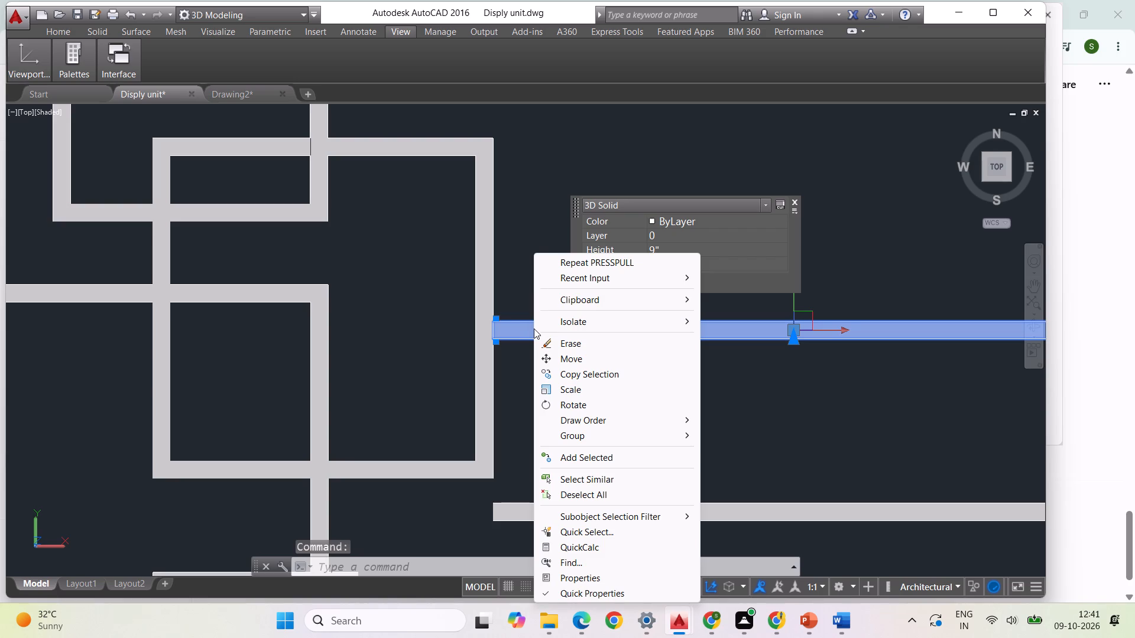
pyautogui.rightClick(513, 373)
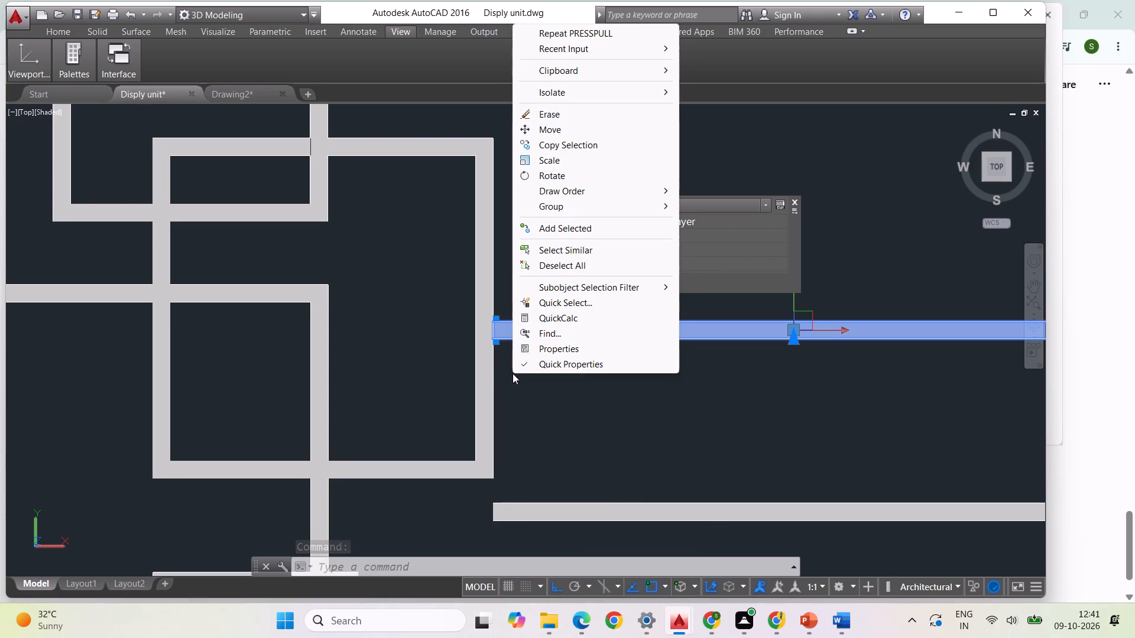
pyautogui.click(547, 128)
pyautogui.scroll(2, 492, 333)
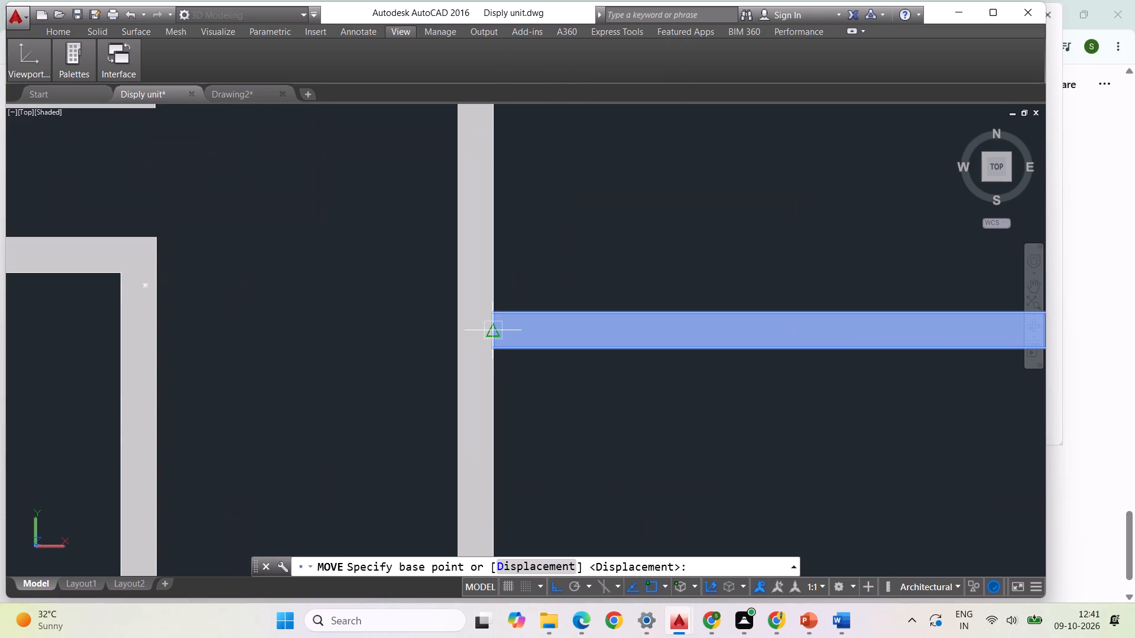
pyautogui.click(490, 333)
pyautogui.click(505, 330)
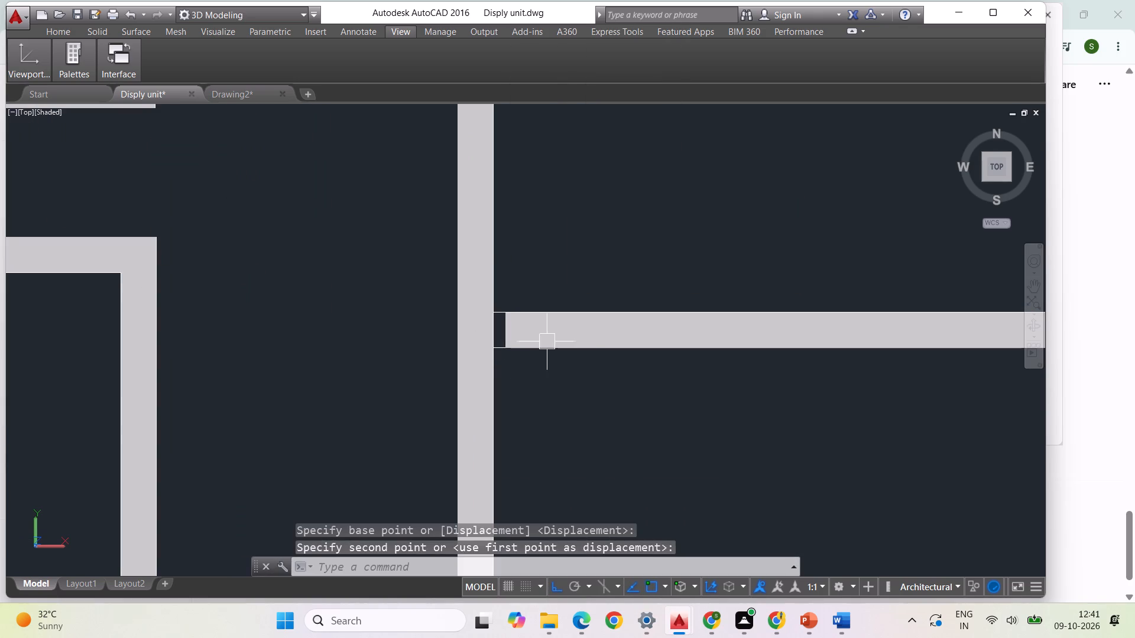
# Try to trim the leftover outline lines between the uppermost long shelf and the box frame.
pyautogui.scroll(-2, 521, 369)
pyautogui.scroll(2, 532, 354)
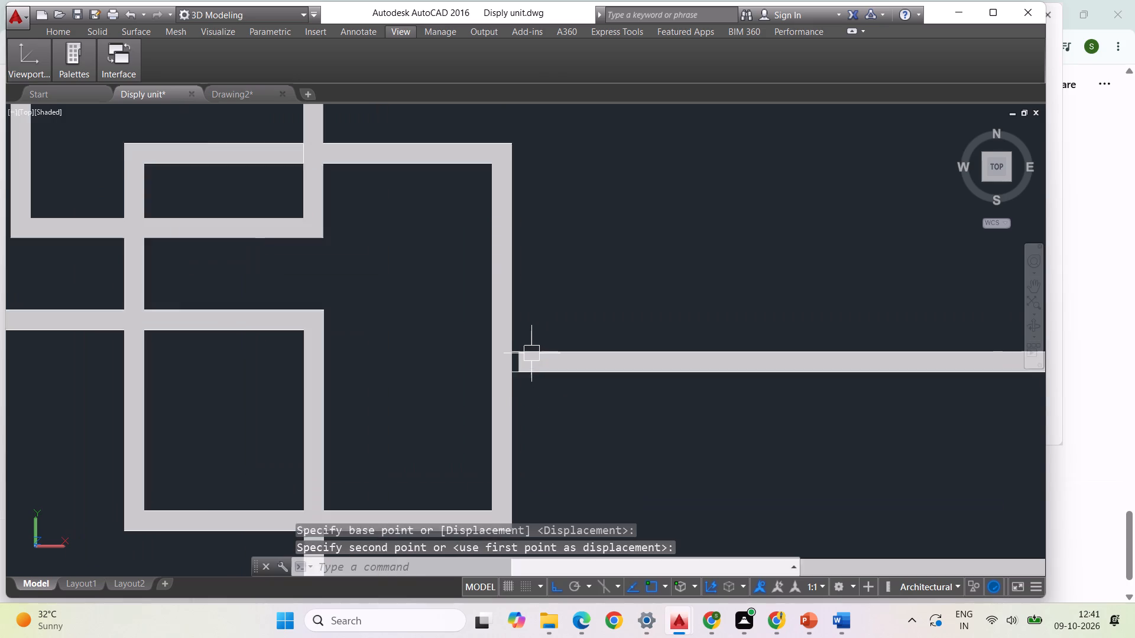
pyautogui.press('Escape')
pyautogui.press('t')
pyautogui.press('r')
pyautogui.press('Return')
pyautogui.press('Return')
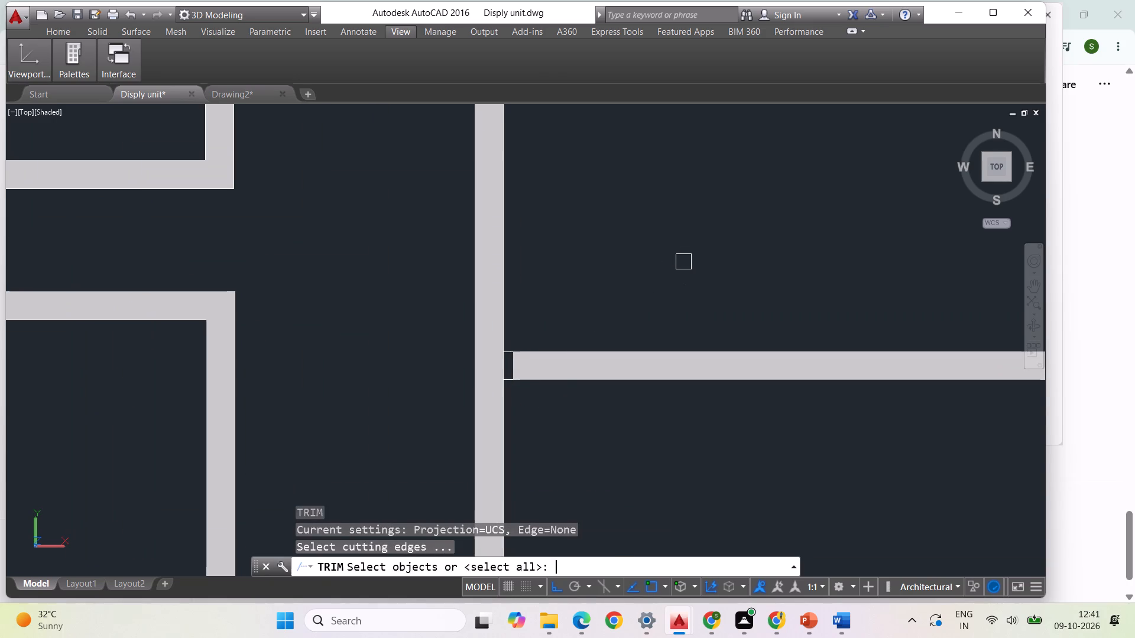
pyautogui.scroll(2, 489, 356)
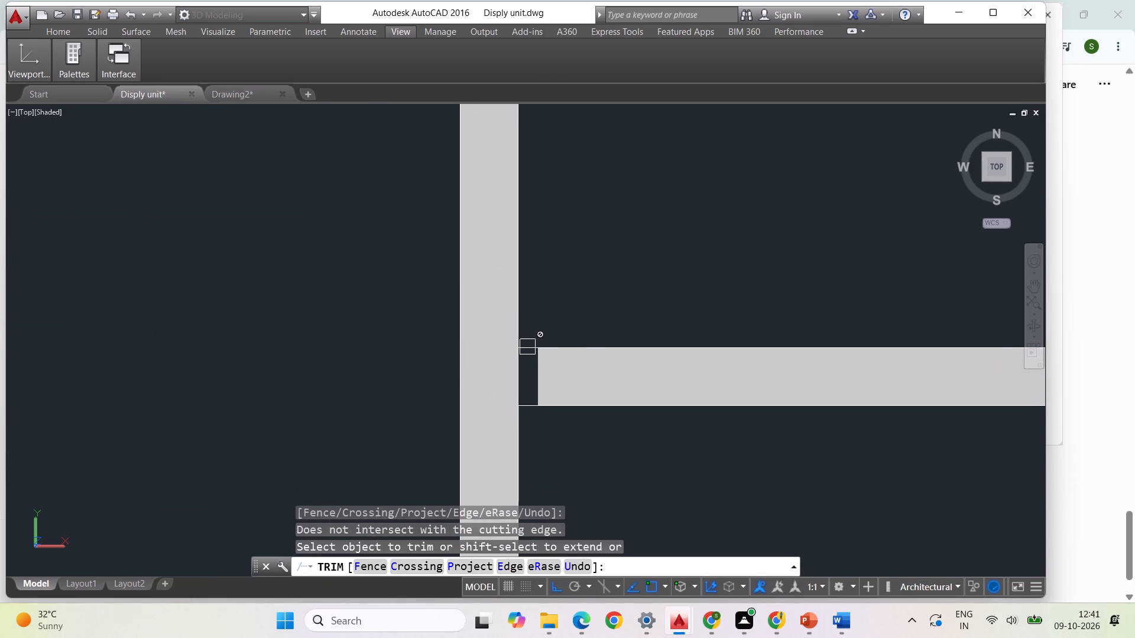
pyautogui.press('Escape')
# Delete the leftover grouped outline lines around the uppermost long shelf.
pyautogui.scroll(3, 526, 350)
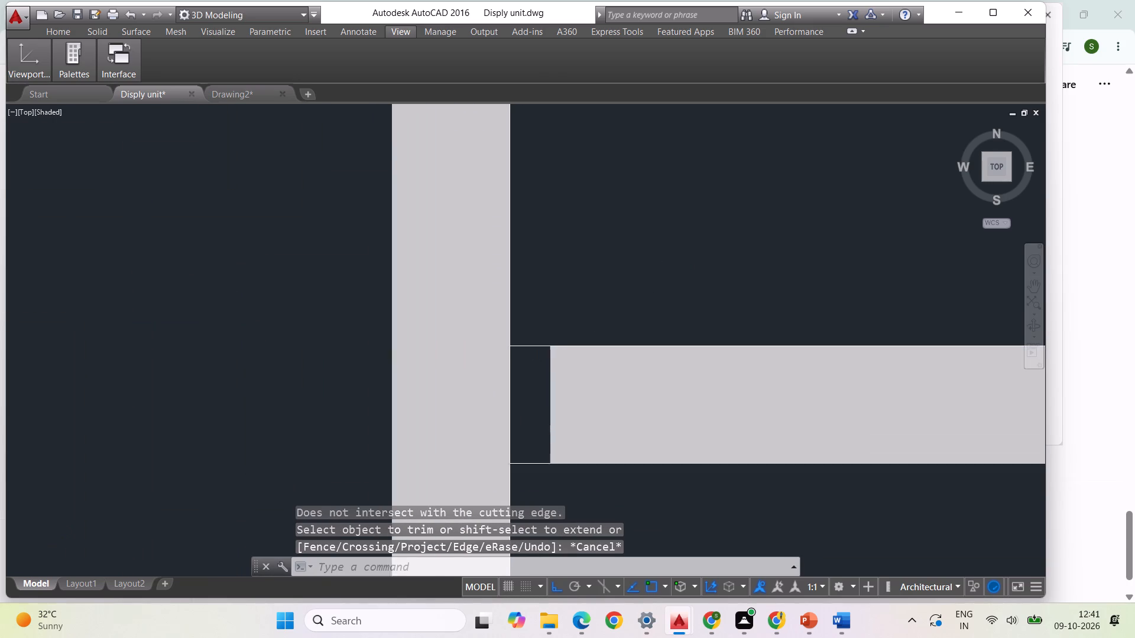
pyautogui.click(528, 347)
pyautogui.scroll(-2, 528, 312)
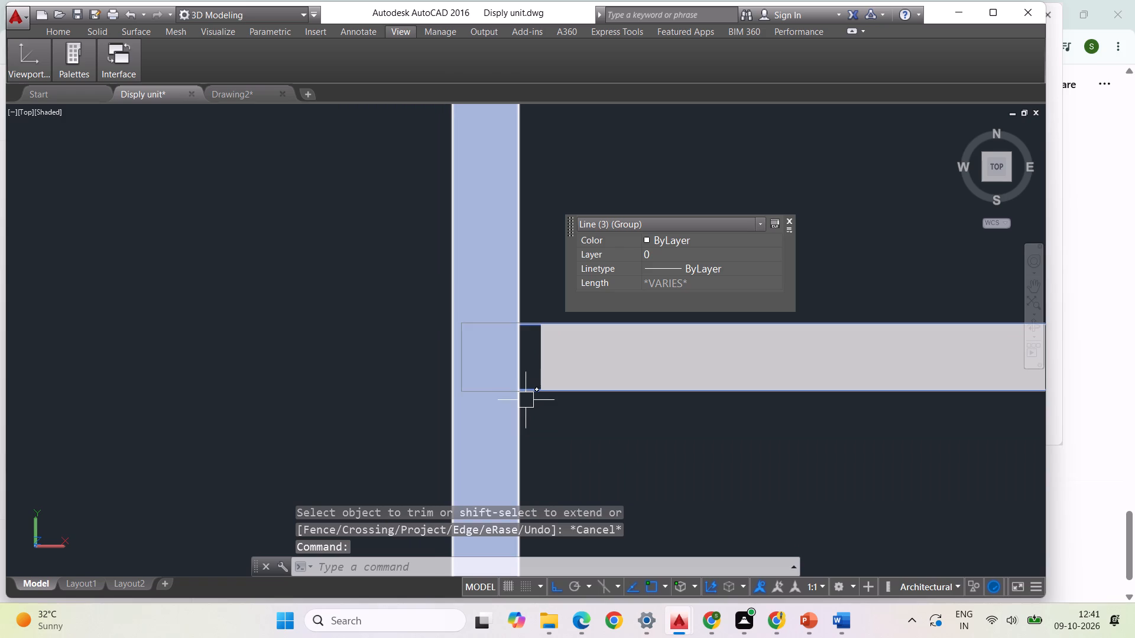
pyautogui.press('Delete')
# Compare the box frames and the three long shelves with the reference images.
pyautogui.scroll(-2, 472, 386)
pyautogui.scroll(-1, 421, 381)
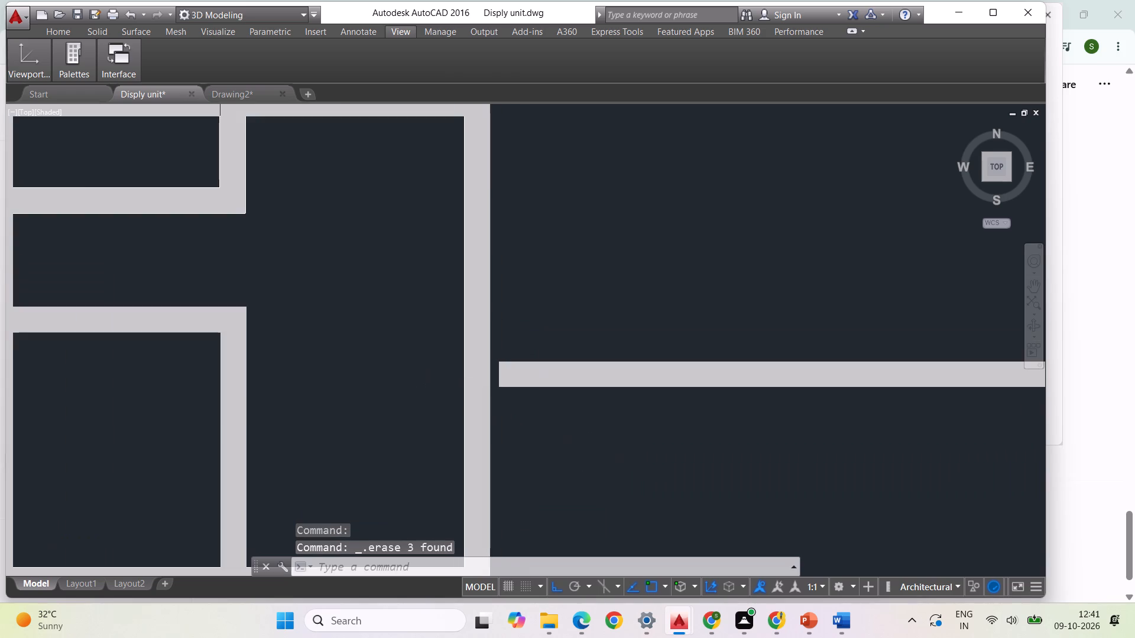
pyautogui.scroll(-1, 421, 381)
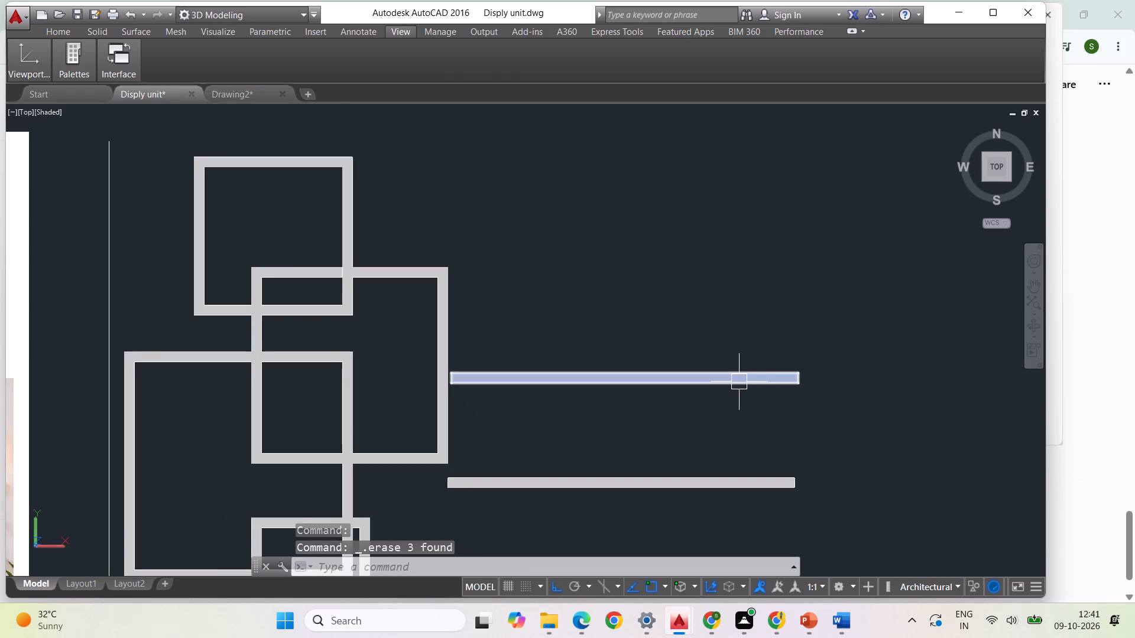
pyautogui.click(740, 382)
pyautogui.press('Escape')
pyautogui.scroll(-1, 659, 354)
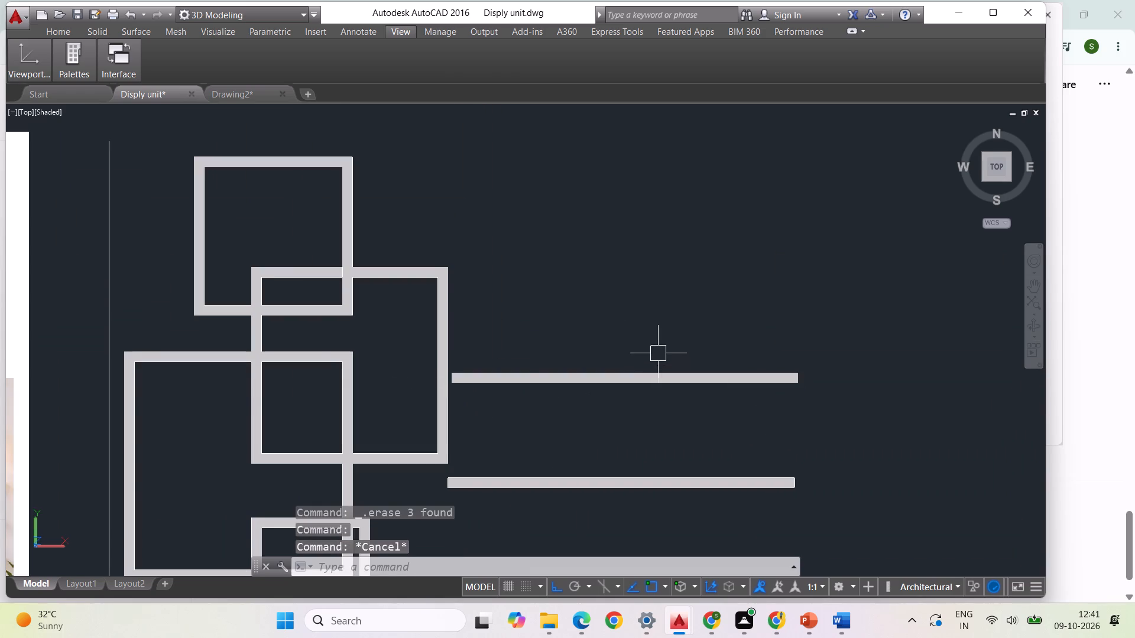
pyautogui.scroll(-1, 595, 402)
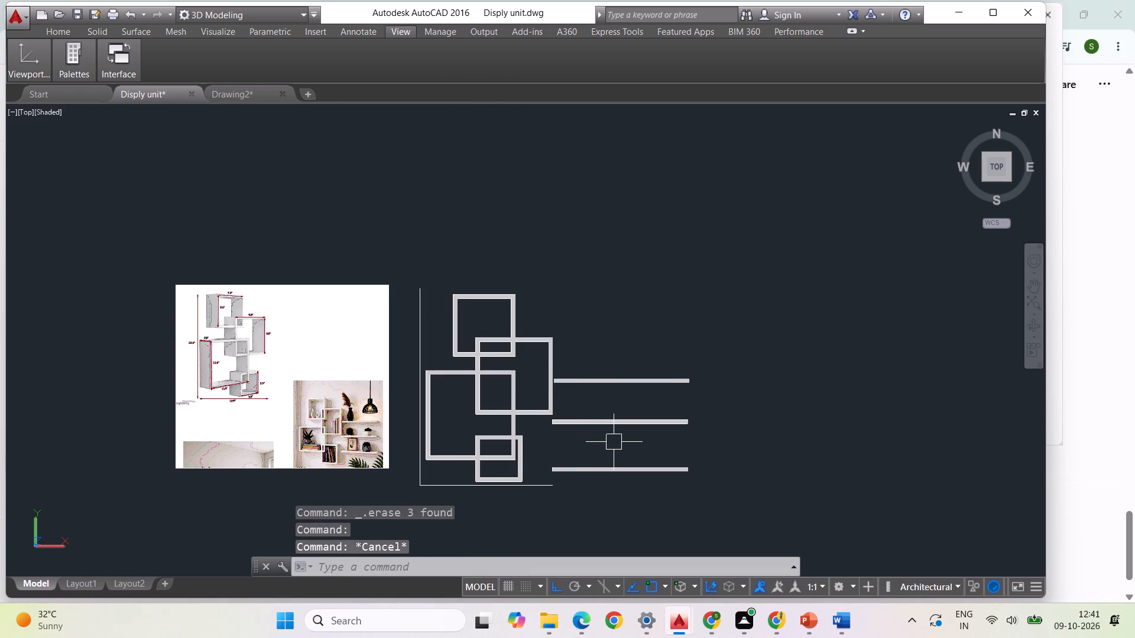
pyautogui.scroll(1, 617, 442)
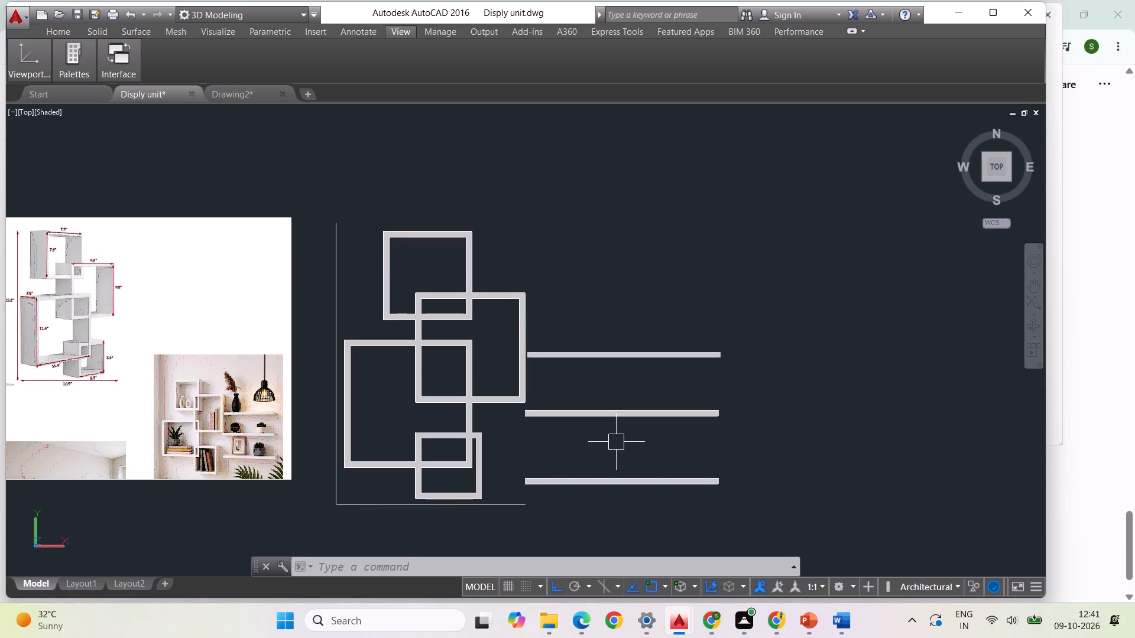
pyautogui.scroll(-1, 682, 397)
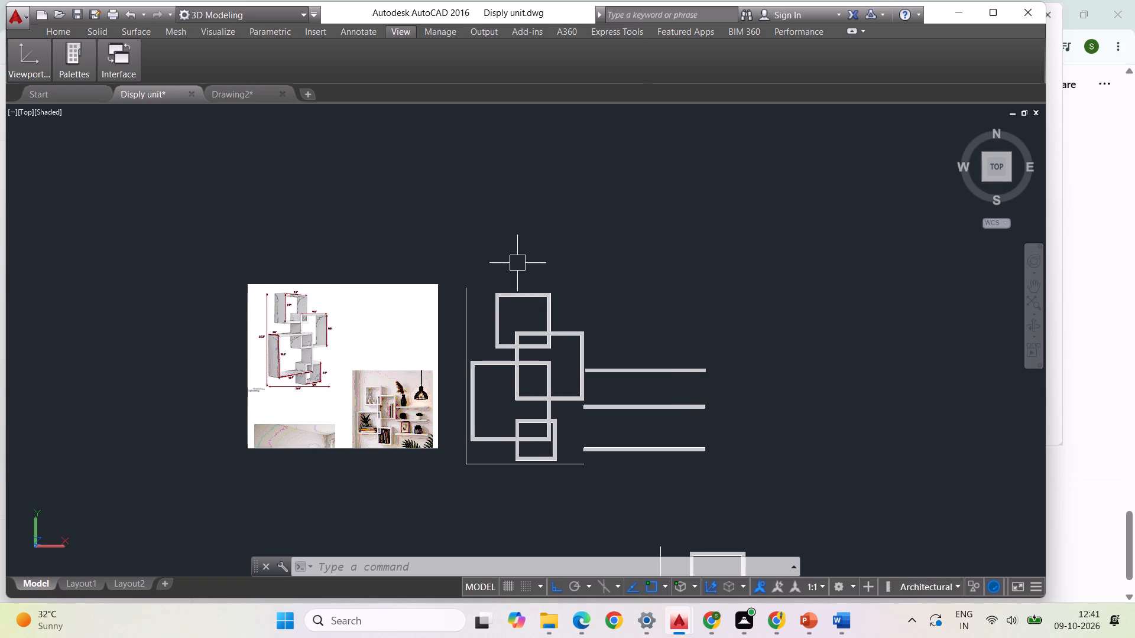
pyautogui.scroll(2, 418, 434)
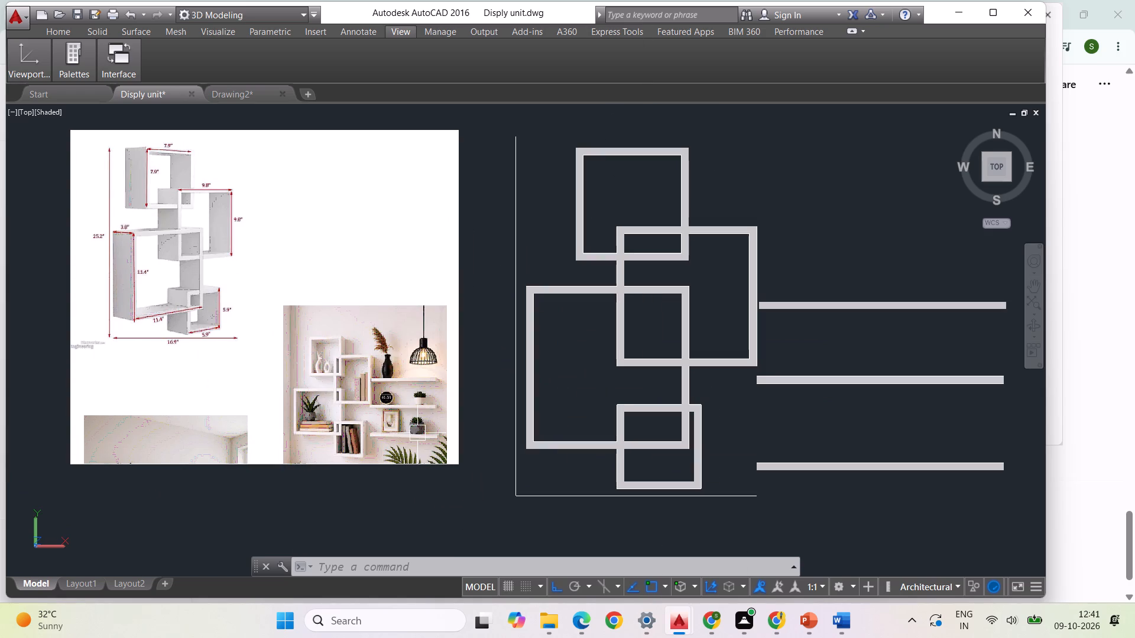
pyautogui.scroll(-1, 183, 333)
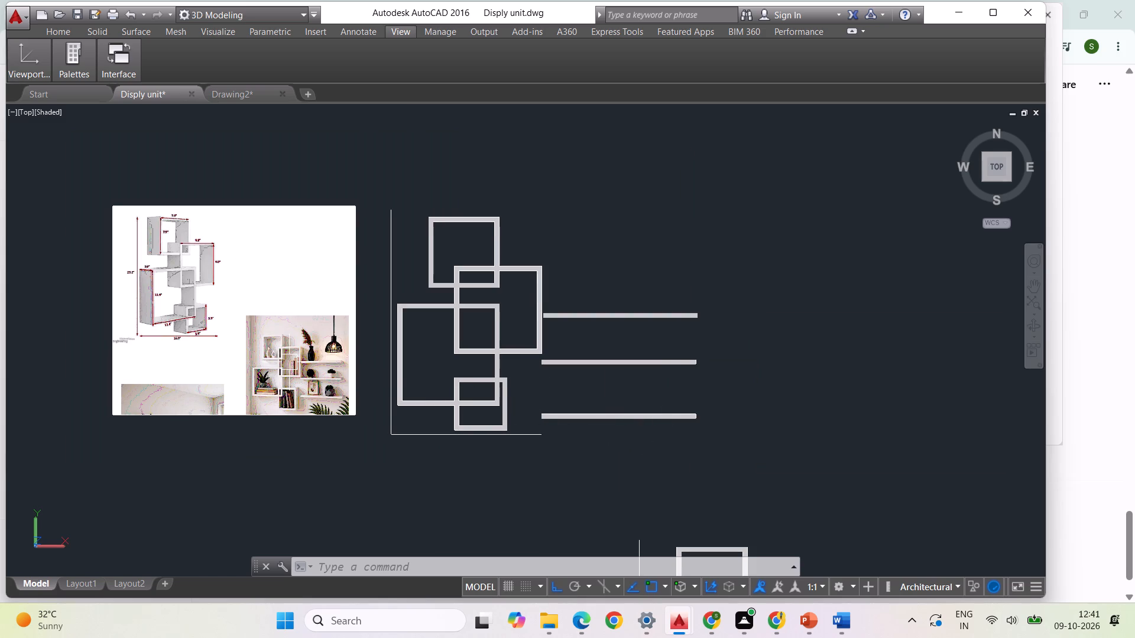
pyautogui.scroll(1, 275, 356)
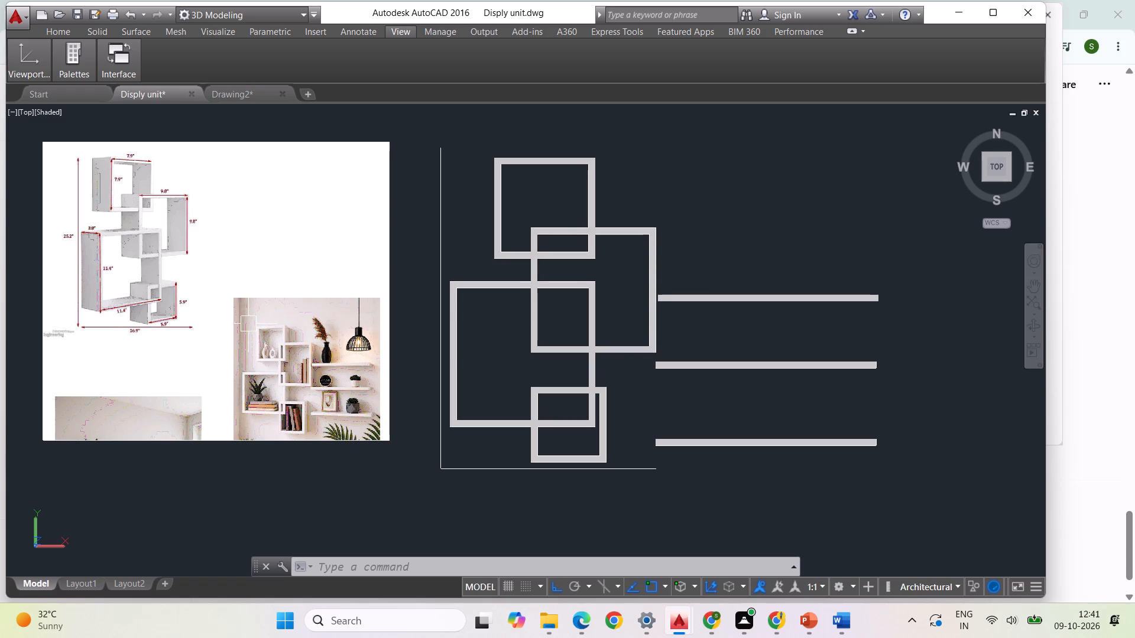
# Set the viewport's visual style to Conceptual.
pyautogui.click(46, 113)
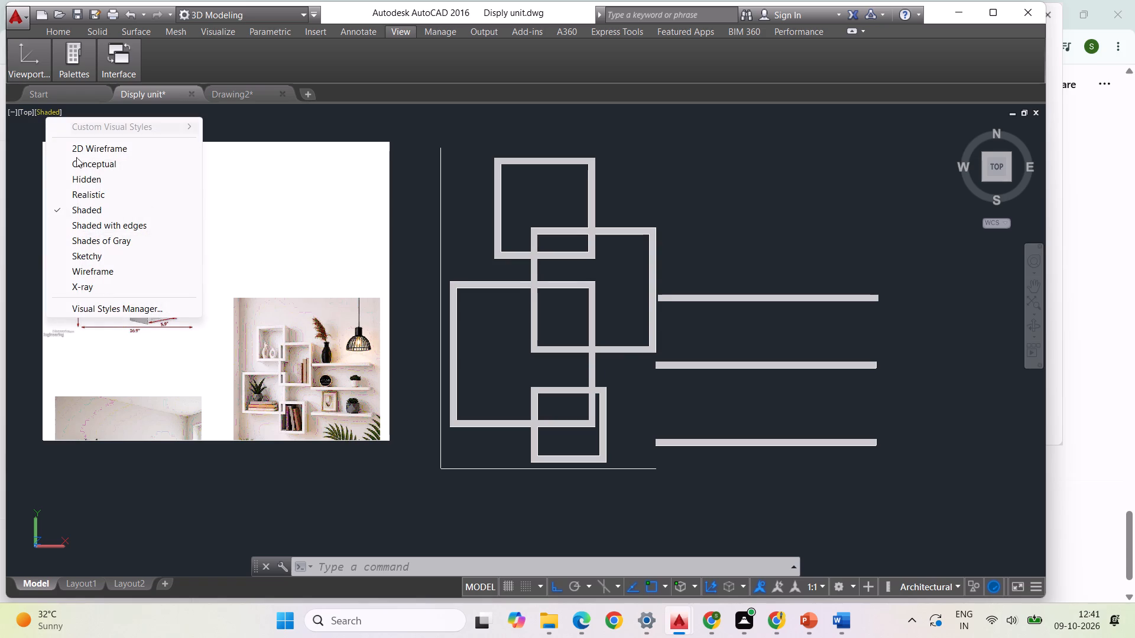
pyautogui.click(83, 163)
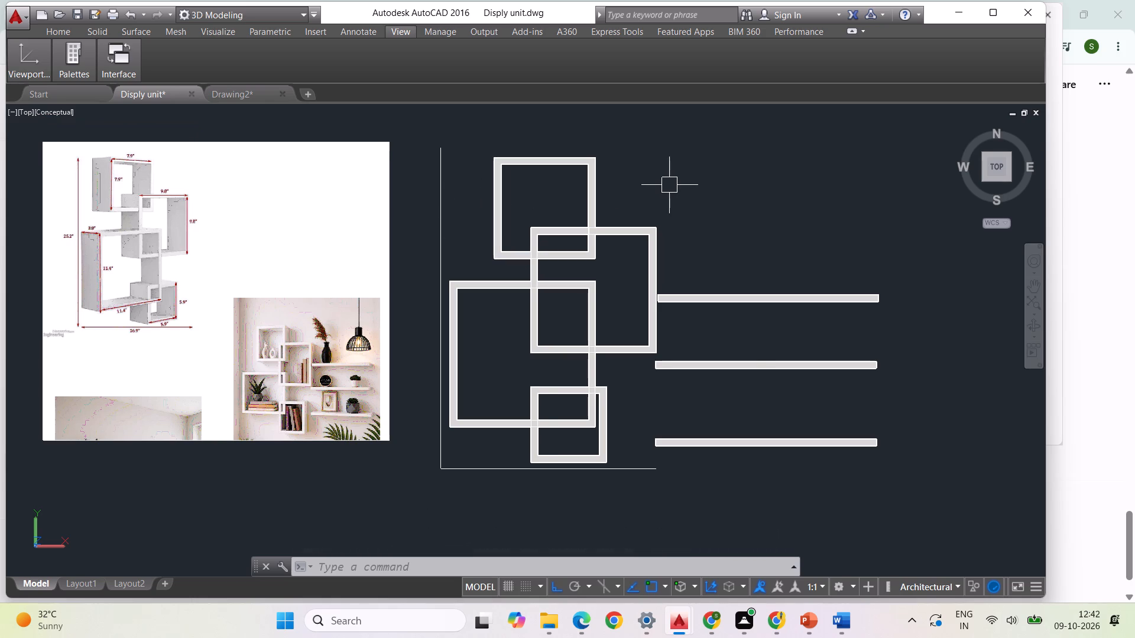
# Set the viewport's visual style to Realistic.
pyautogui.click(51, 111)
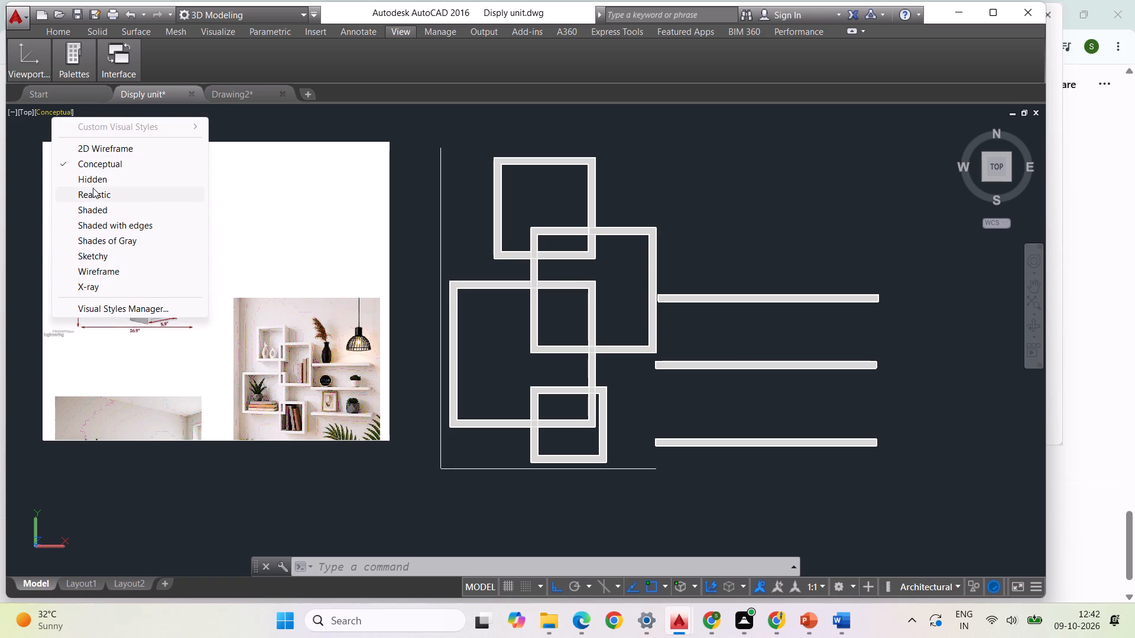
pyautogui.click(93, 188)
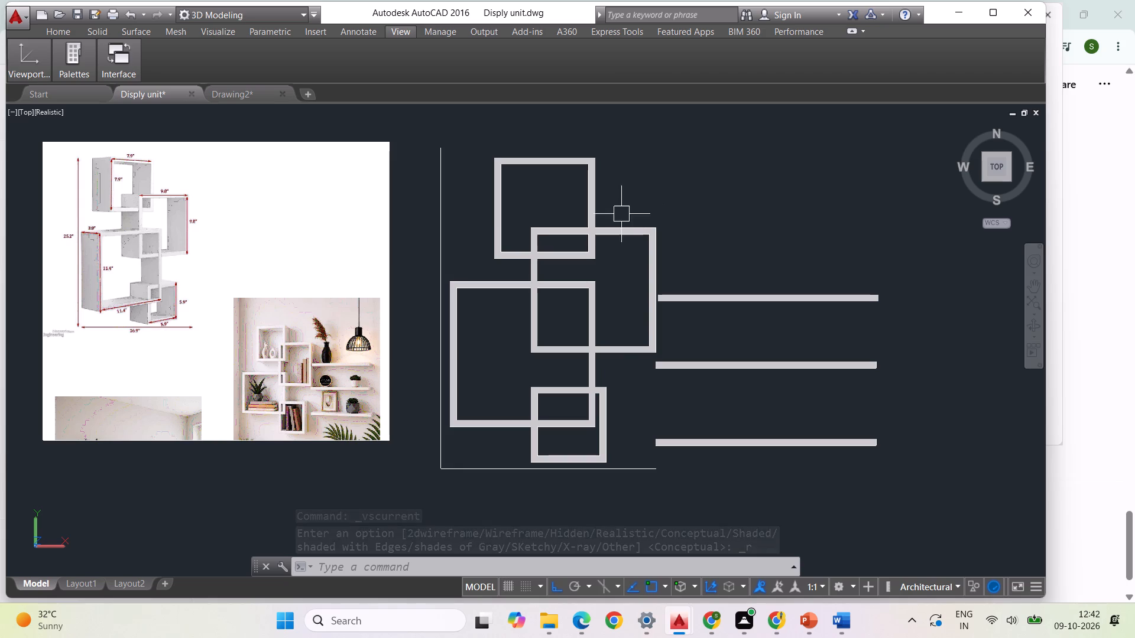
# Inspect the box frames and the three long shelves from several 3D angles, ending in the Top view.
pyautogui.keyDown('shift'); pyautogui.moveTo(458, 235); pyautogui.dragTo(491, 235, button='middle'); pyautogui.keyUp('shift')
pyautogui.keyDown('shift'); pyautogui.scroll(-2, 515, 228); pyautogui.keyUp('shift')
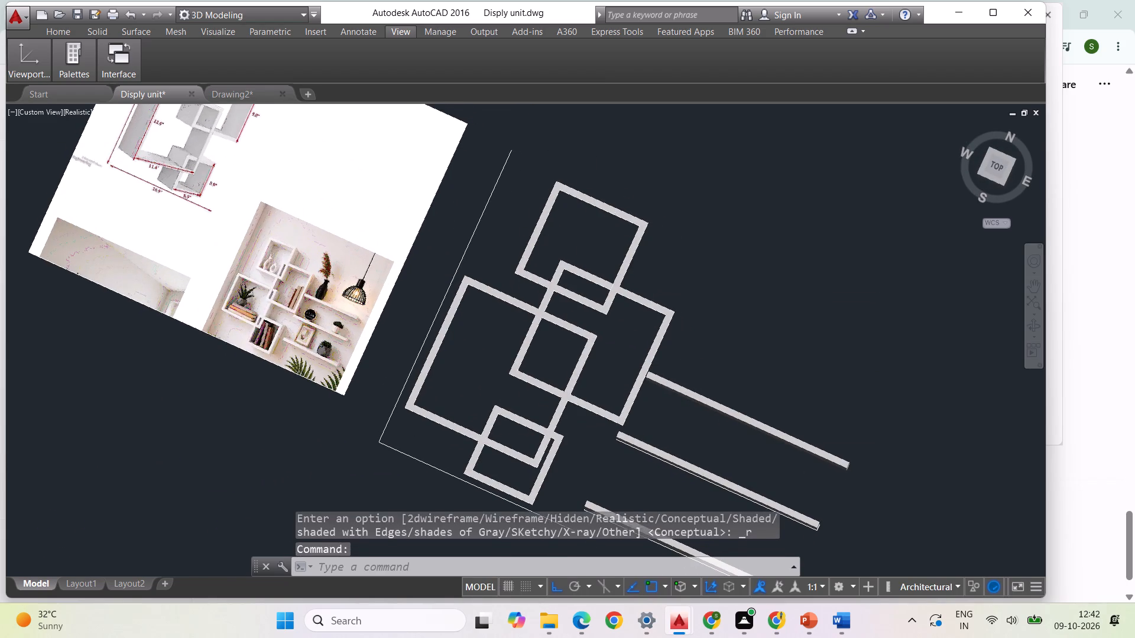
pyautogui.keyDown('shift'); pyautogui.moveTo(485, 317); pyautogui.dragTo(566, 321, button='middle'); pyautogui.keyUp('shift')
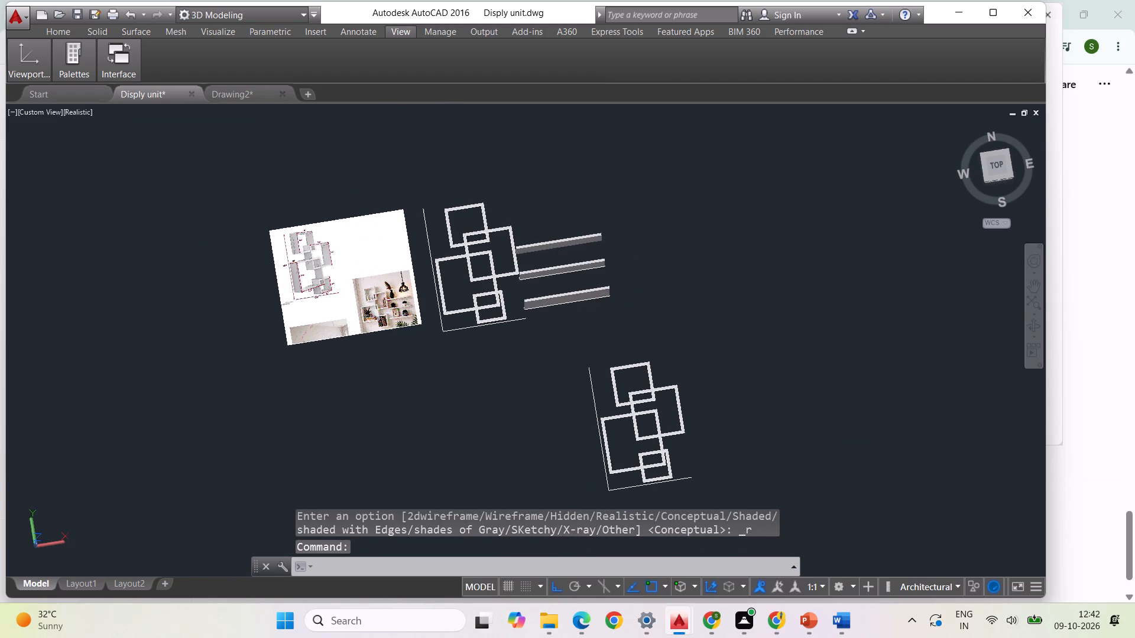
pyautogui.keyDown('shift'); pyautogui.scroll(3, 545, 291); pyautogui.keyUp('shift')
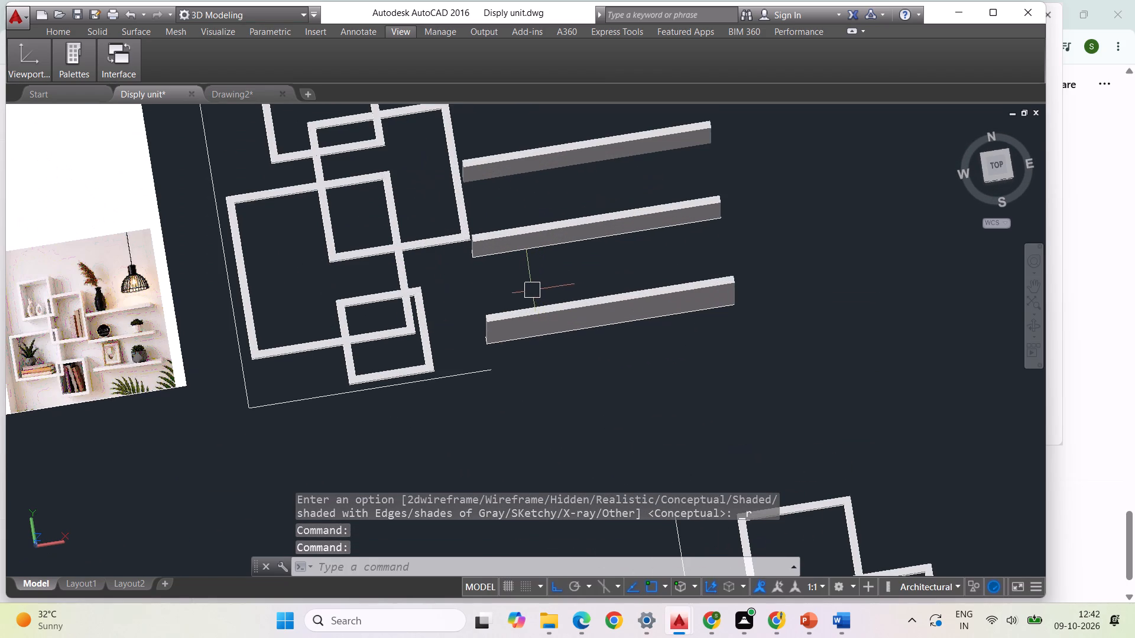
pyautogui.keyDown('shift'); pyautogui.moveTo(494, 283); pyautogui.dragTo(501, 323, button='middle'); pyautogui.keyUp('shift')
pyautogui.keyDown('shift'); pyautogui.scroll(-1, 494, 283); pyautogui.keyUp('shift')
pyautogui.keyDown('shift'); pyautogui.scroll(2, 297, 303); pyautogui.keyUp('shift')
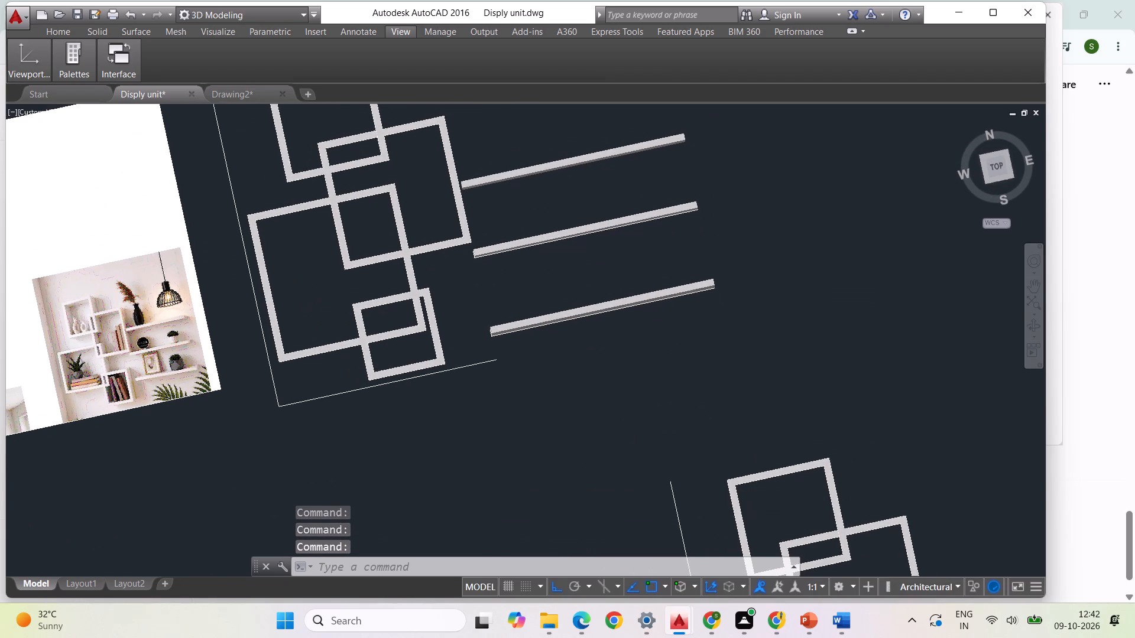
pyautogui.keyDown('shift'); pyautogui.moveTo(322, 323); pyautogui.dragTo(343, 250, button='middle'); pyautogui.keyUp('shift')
pyautogui.keyDown('shift'); pyautogui.scroll(1, 326, 321); pyautogui.keyUp('shift')
pyautogui.keyDown('shift'); pyautogui.scroll(-1, 362, 296); pyautogui.keyUp('shift')
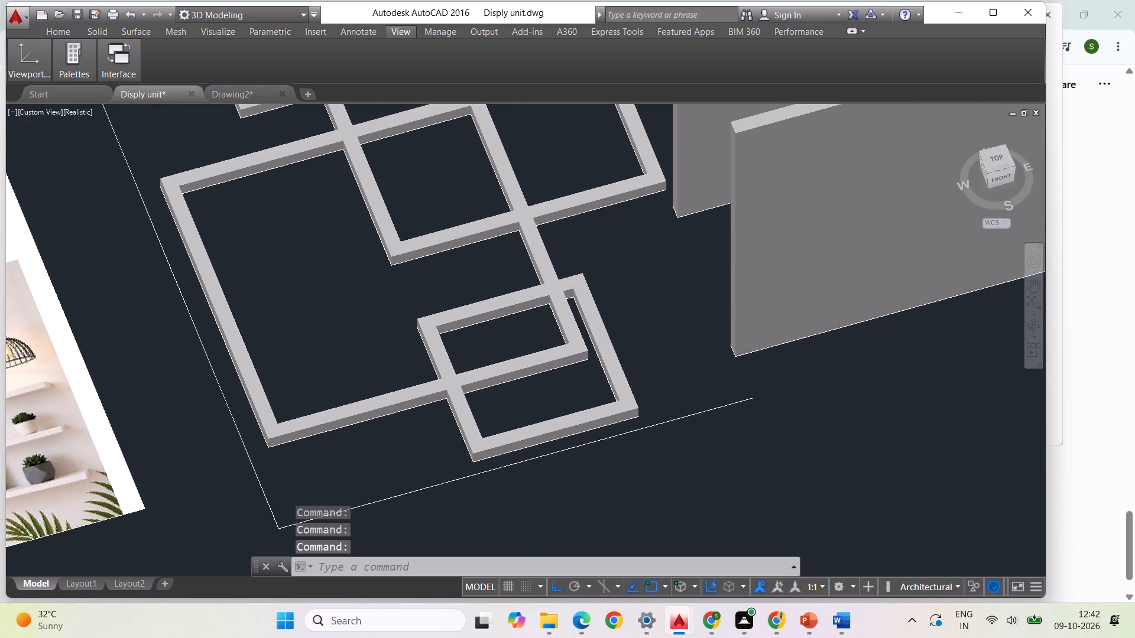
pyautogui.keyDown('shift'); pyautogui.scroll(-1, 395, 291); pyautogui.keyUp('shift')
pyautogui.keyDown('shift'); pyautogui.scroll(-1, 488, 294); pyautogui.keyUp('shift')
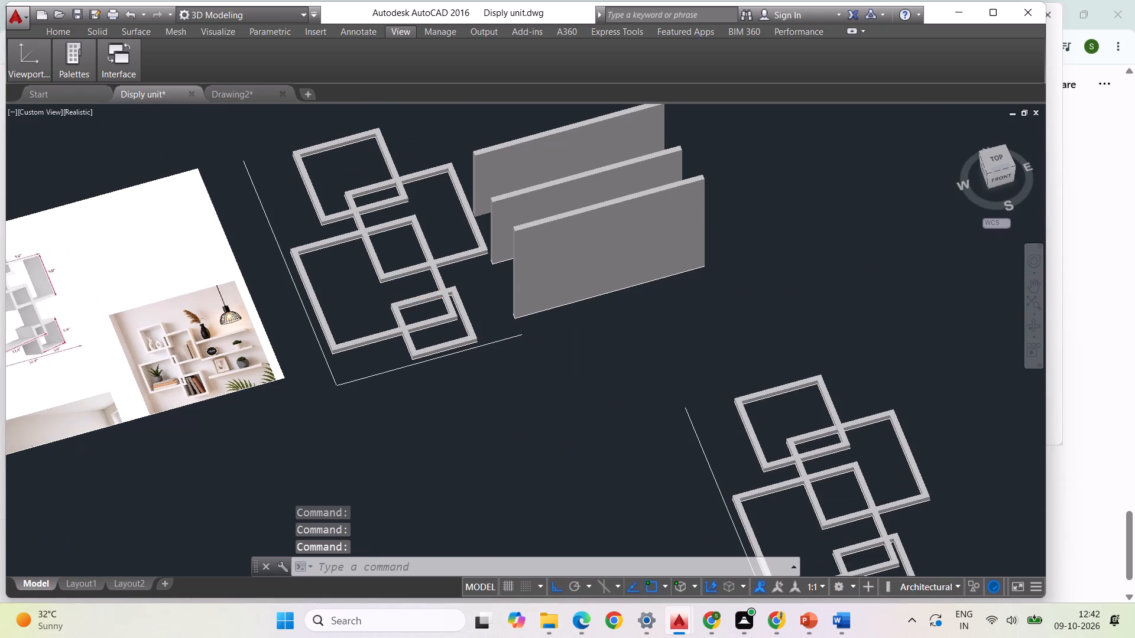
pyautogui.keyDown('shift'); pyautogui.moveTo(567, 317); pyautogui.dragTo(552, 407, button='middle'); pyautogui.keyUp('shift')
pyautogui.keyDown('shift'); pyautogui.scroll(-1, 567, 317); pyautogui.keyUp('shift')
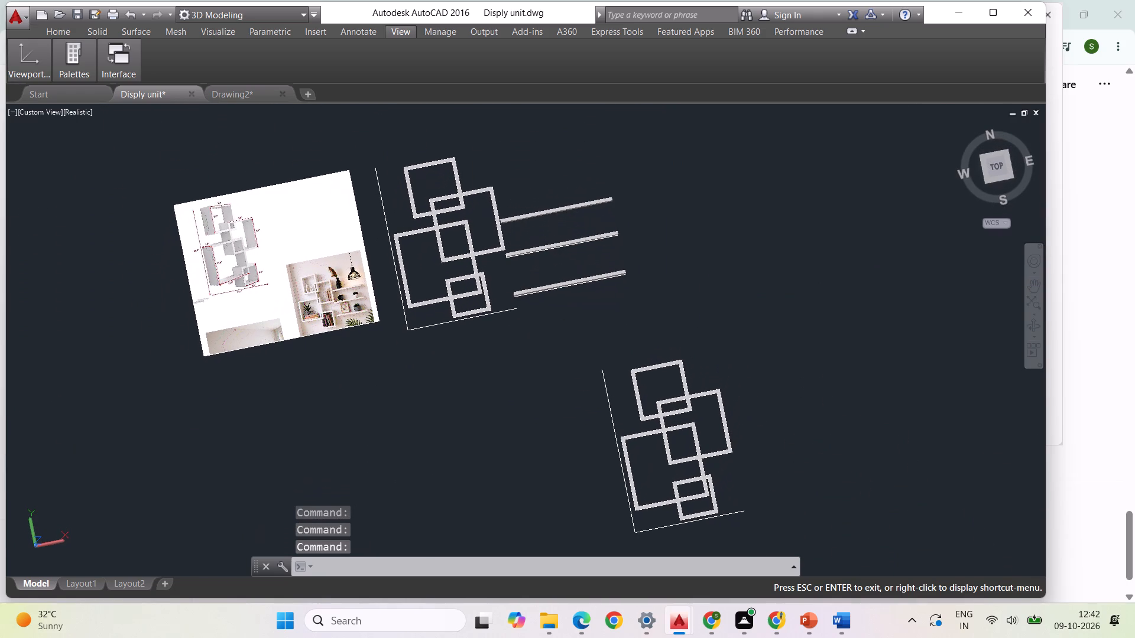
pyautogui.keyDown('shift'); pyautogui.moveTo(552, 407); pyautogui.dragTo(550, 419, button='middle'); pyautogui.keyUp('shift')
pyautogui.keyDown('shift'); pyautogui.moveTo(638, 288); pyautogui.dragTo(473, 306, button='middle'); pyautogui.keyUp('shift')
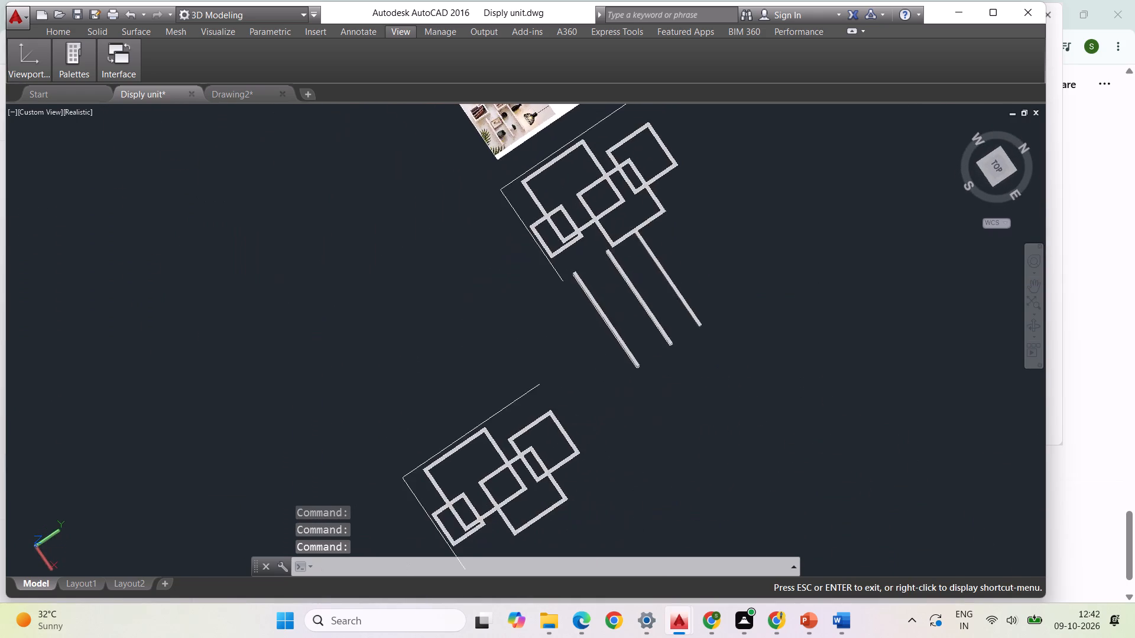
pyautogui.keyDown('shift'); pyautogui.moveTo(473, 306); pyautogui.dragTo(578, 257, button='middle'); pyautogui.keyUp('shift')
pyautogui.keyDown('shift'); pyautogui.scroll(2, 440, 239); pyautogui.keyUp('shift')
pyautogui.keyDown('shift'); pyautogui.moveTo(424, 248); pyautogui.dragTo(435, 252, button='middle'); pyautogui.keyUp('shift')
pyautogui.keyDown('shift'); pyautogui.scroll(-1, 429, 250); pyautogui.keyUp('shift')
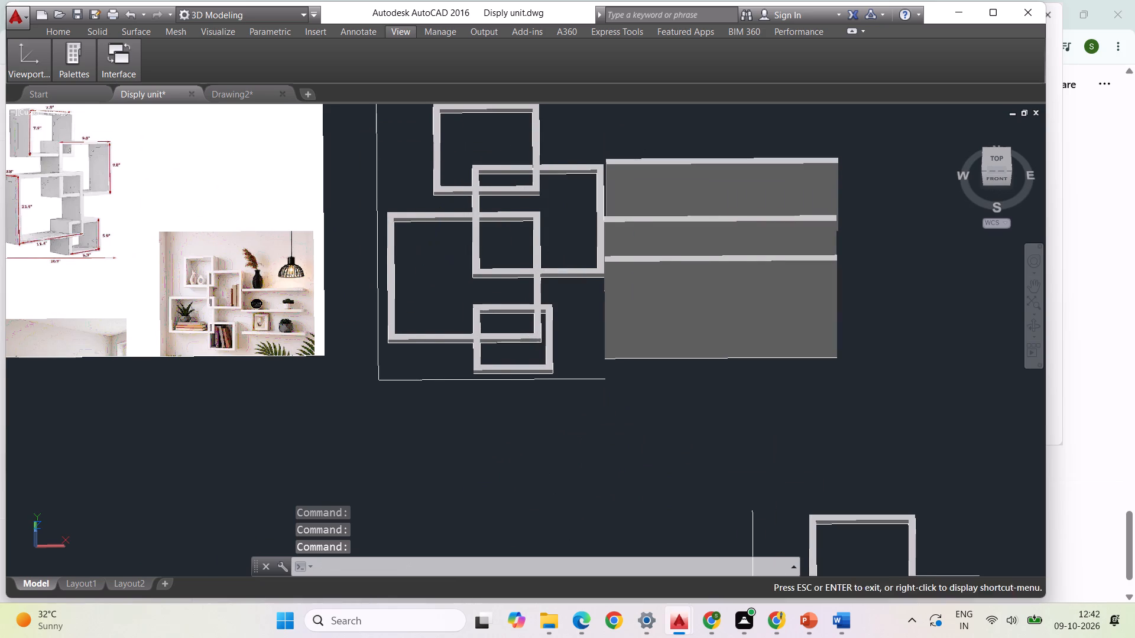
pyautogui.keyDown('shift'); pyautogui.moveTo(435, 252); pyautogui.dragTo(482, 261, button='middle'); pyautogui.keyUp('shift')
pyautogui.click(996, 156)
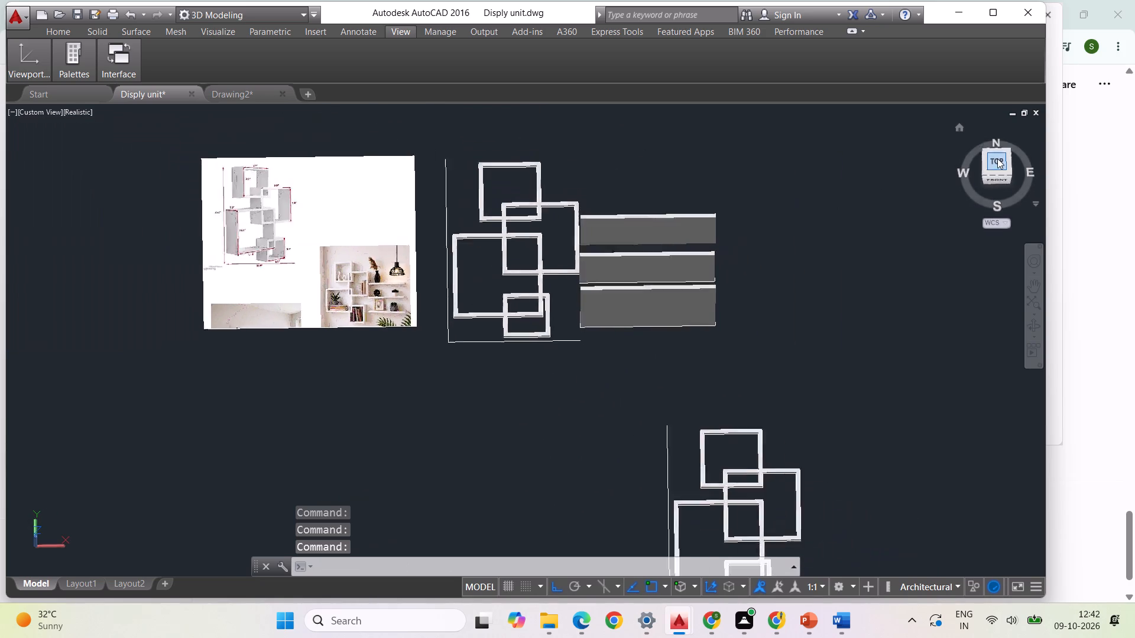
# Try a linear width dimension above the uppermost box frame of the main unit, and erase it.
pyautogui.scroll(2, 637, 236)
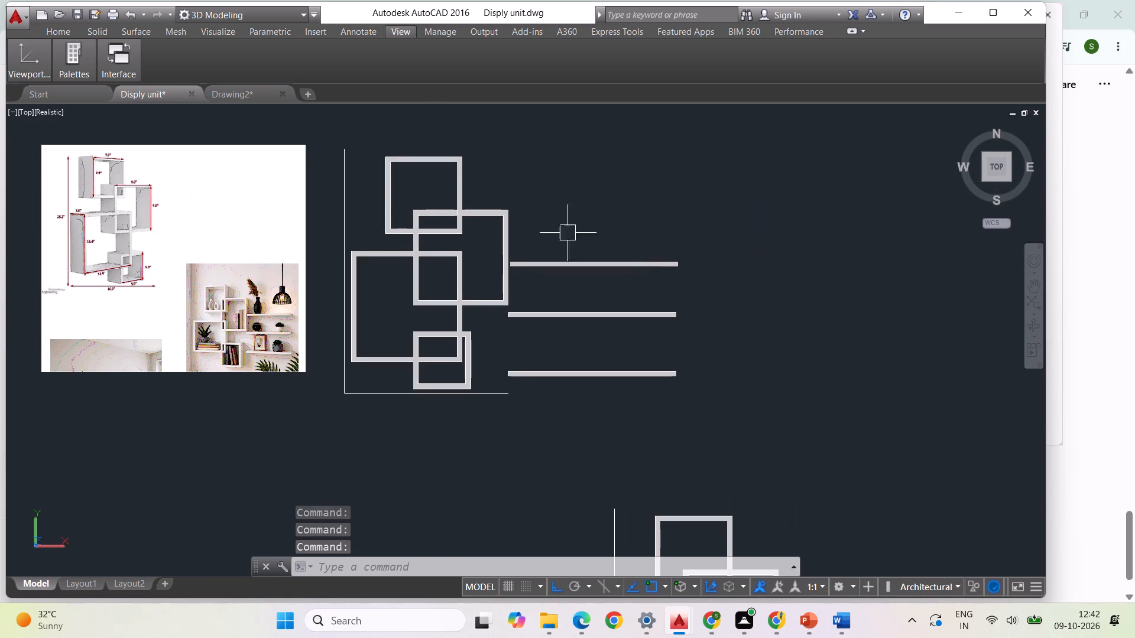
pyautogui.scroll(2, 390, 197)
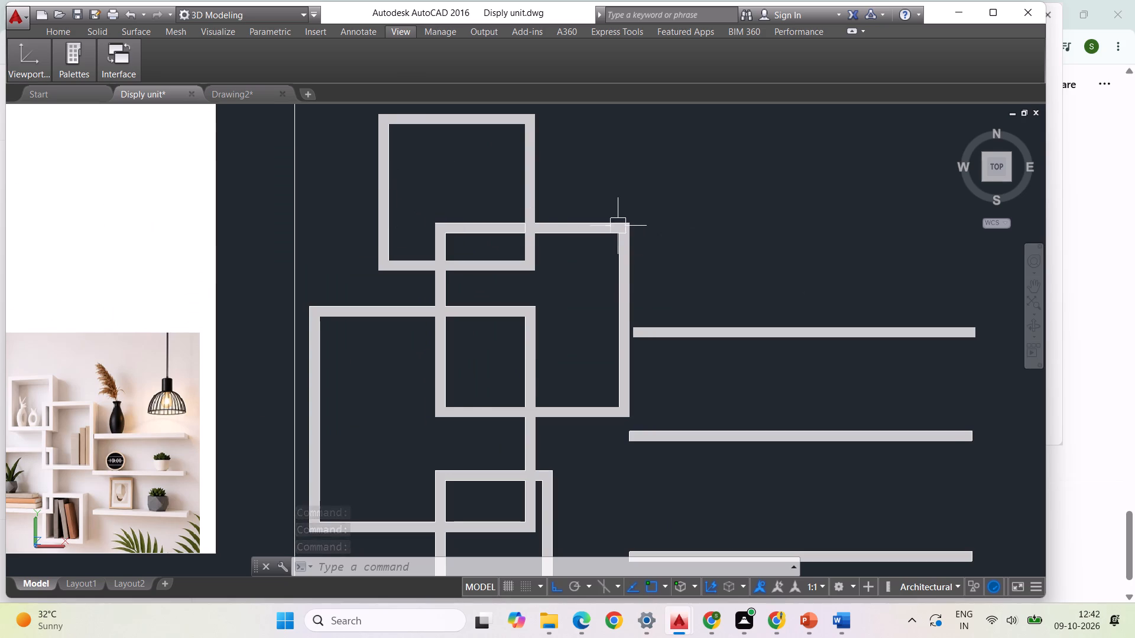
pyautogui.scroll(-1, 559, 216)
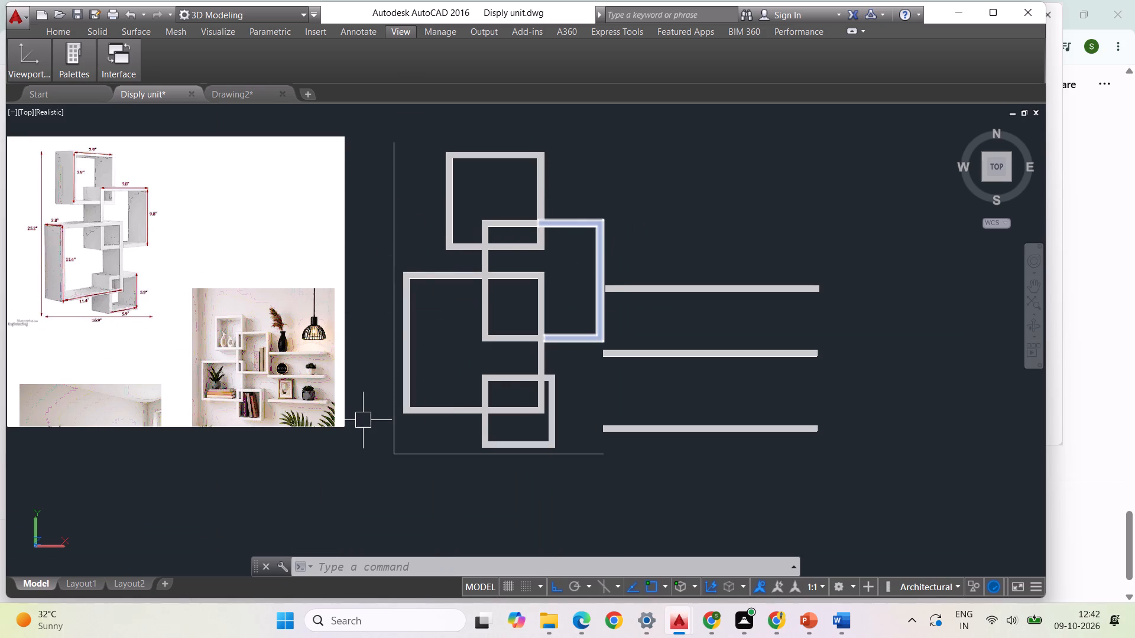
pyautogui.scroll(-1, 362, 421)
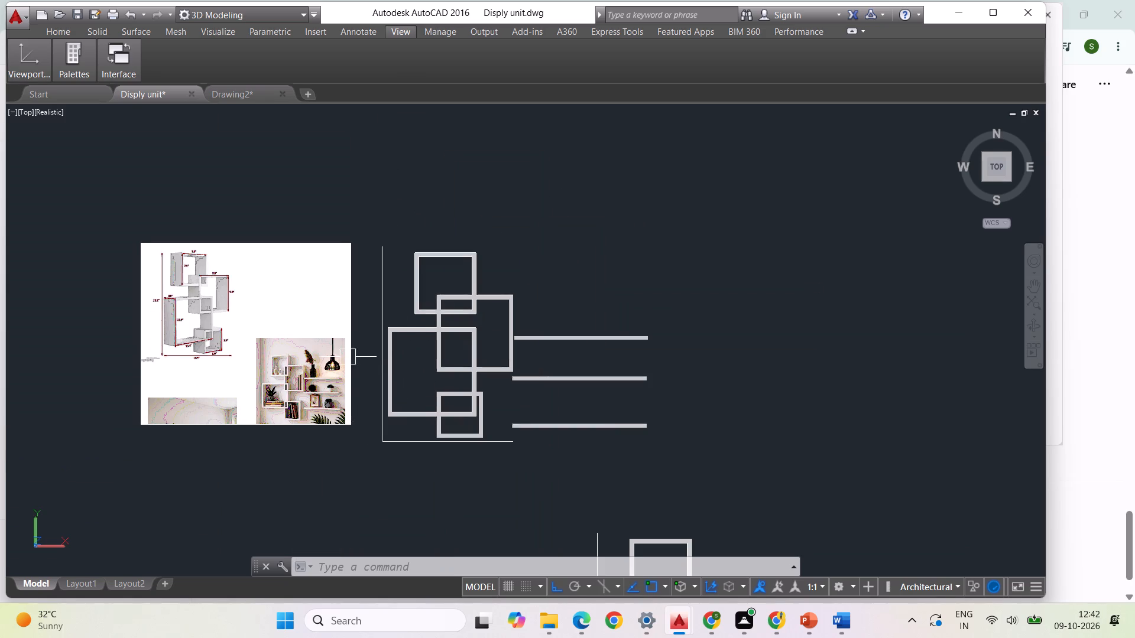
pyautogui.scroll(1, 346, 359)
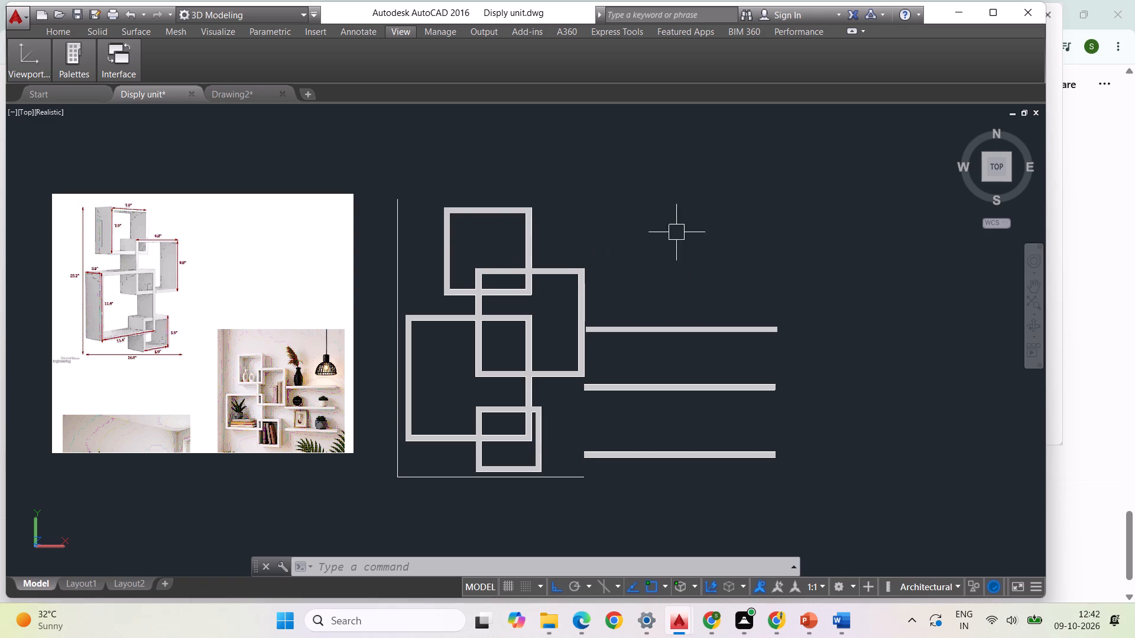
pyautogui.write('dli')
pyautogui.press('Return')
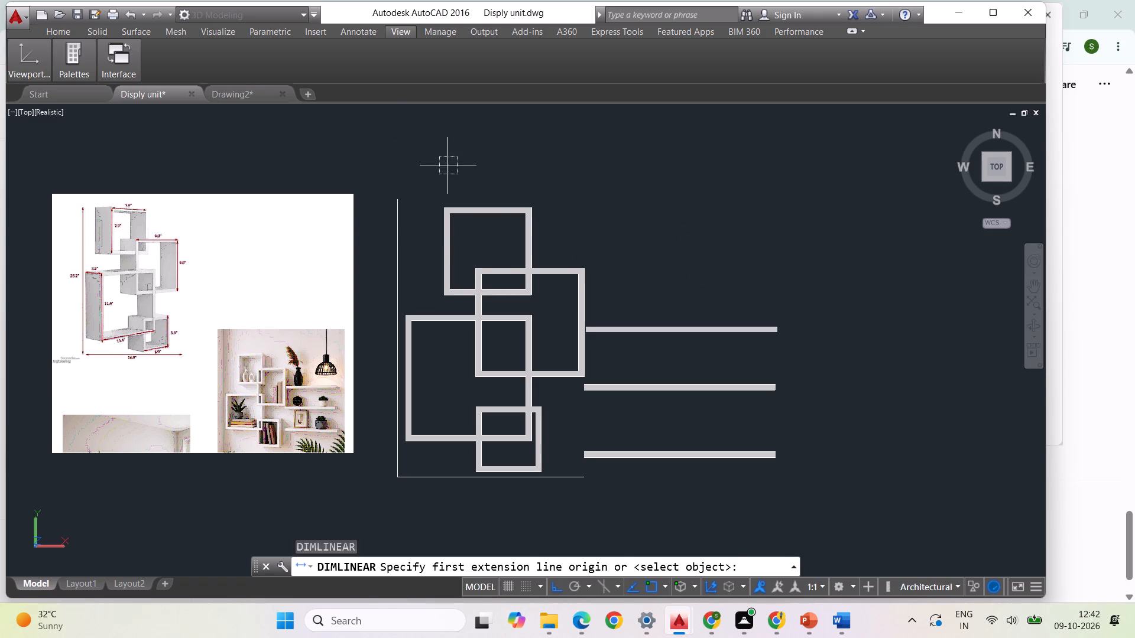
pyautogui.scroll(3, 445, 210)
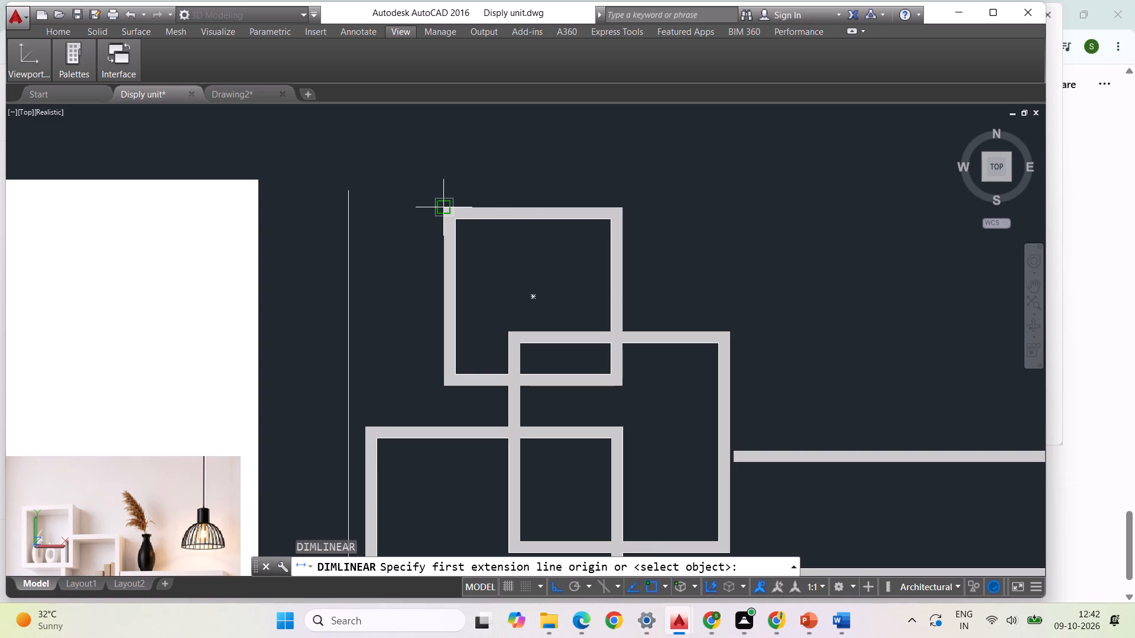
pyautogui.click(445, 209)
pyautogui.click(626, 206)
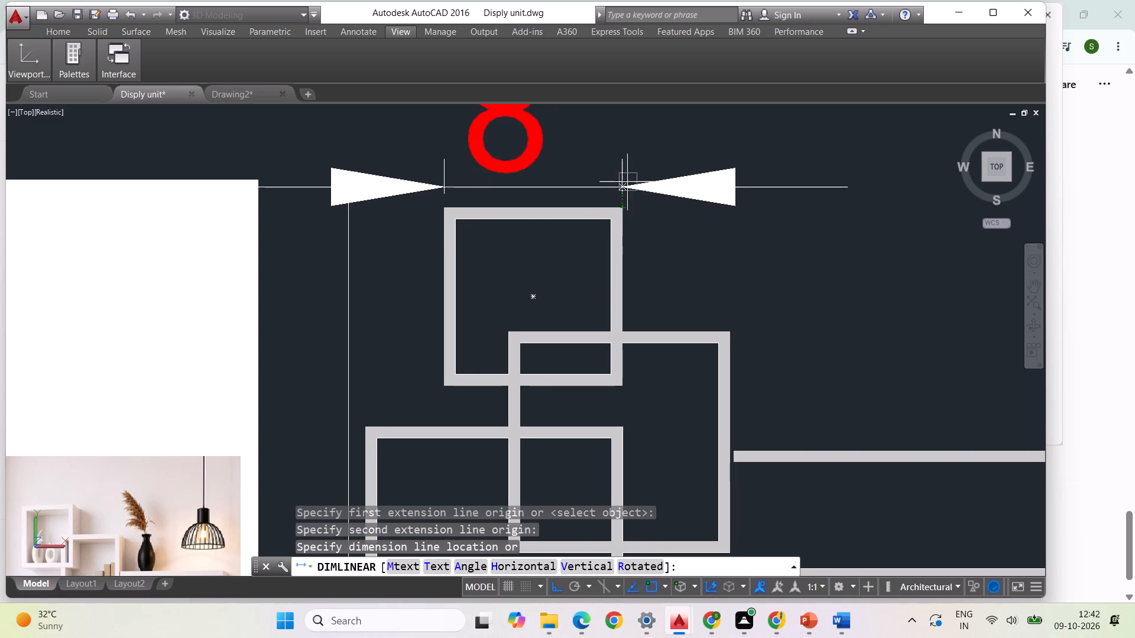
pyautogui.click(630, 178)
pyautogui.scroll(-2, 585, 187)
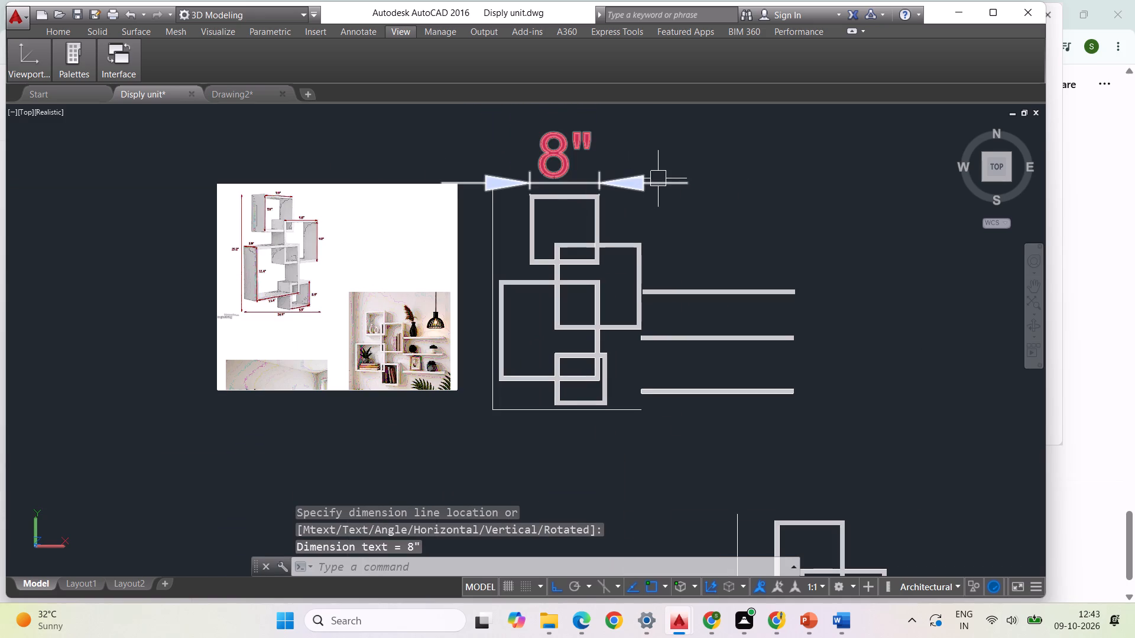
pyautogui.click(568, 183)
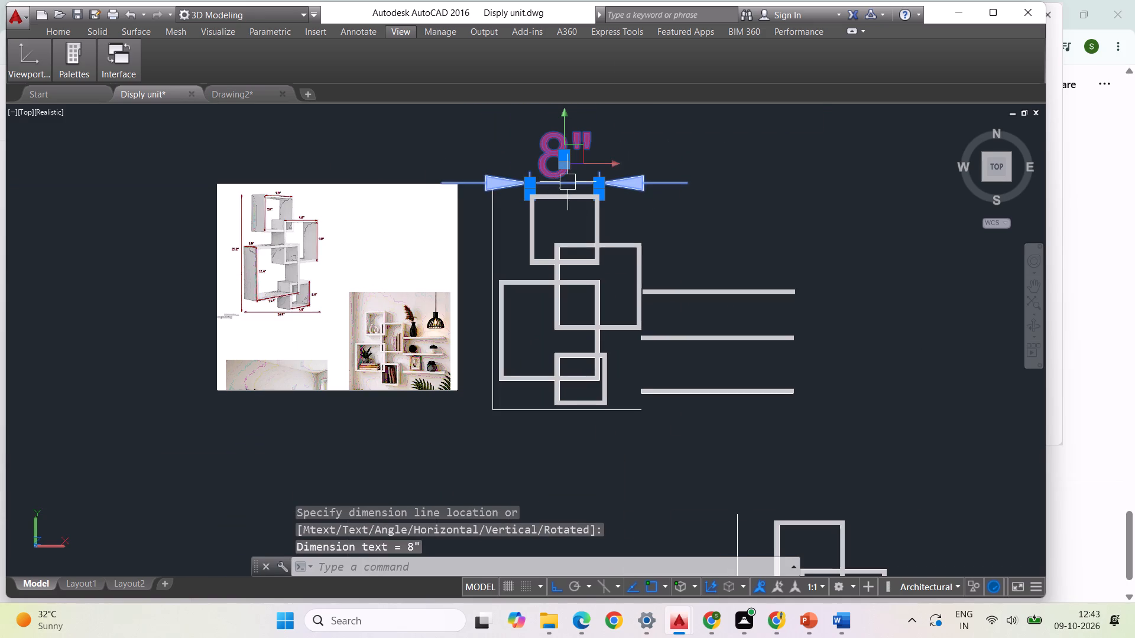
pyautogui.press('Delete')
# Modify the ISO-25 dimension style to text height 2 and arrow size 2, and make it current.
pyautogui.press('d')
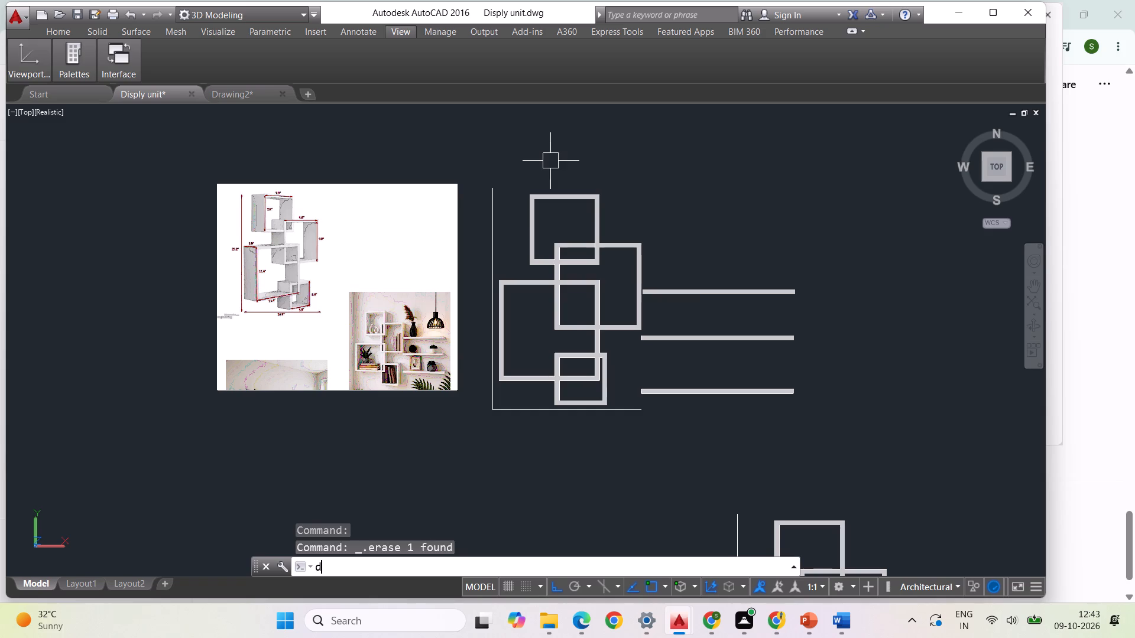
pyautogui.press('Return')
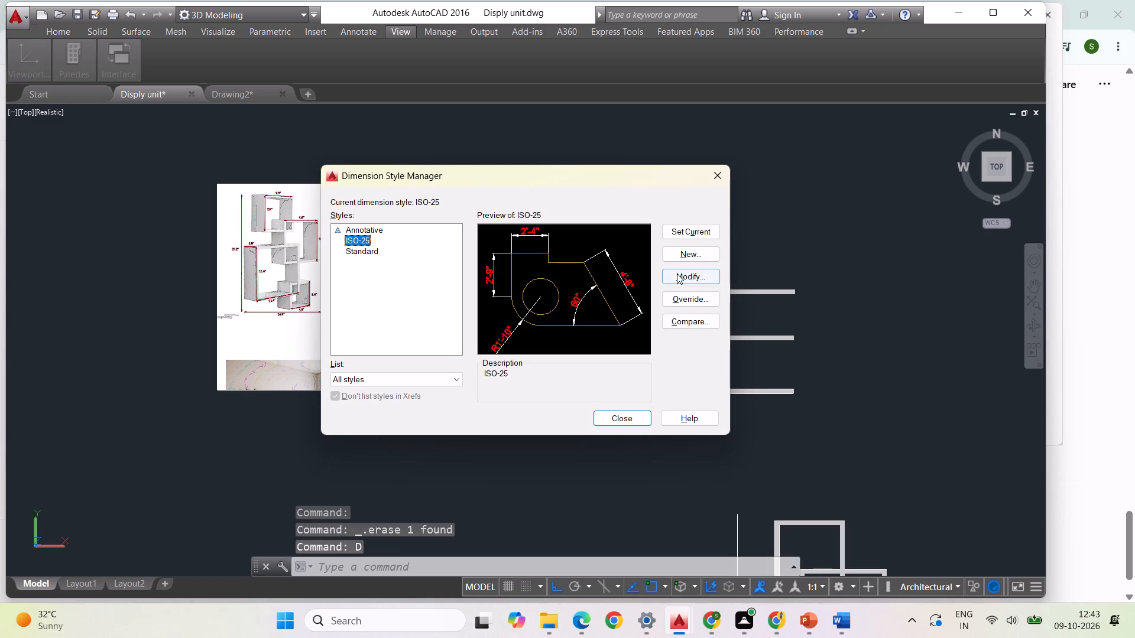
pyautogui.click(677, 274)
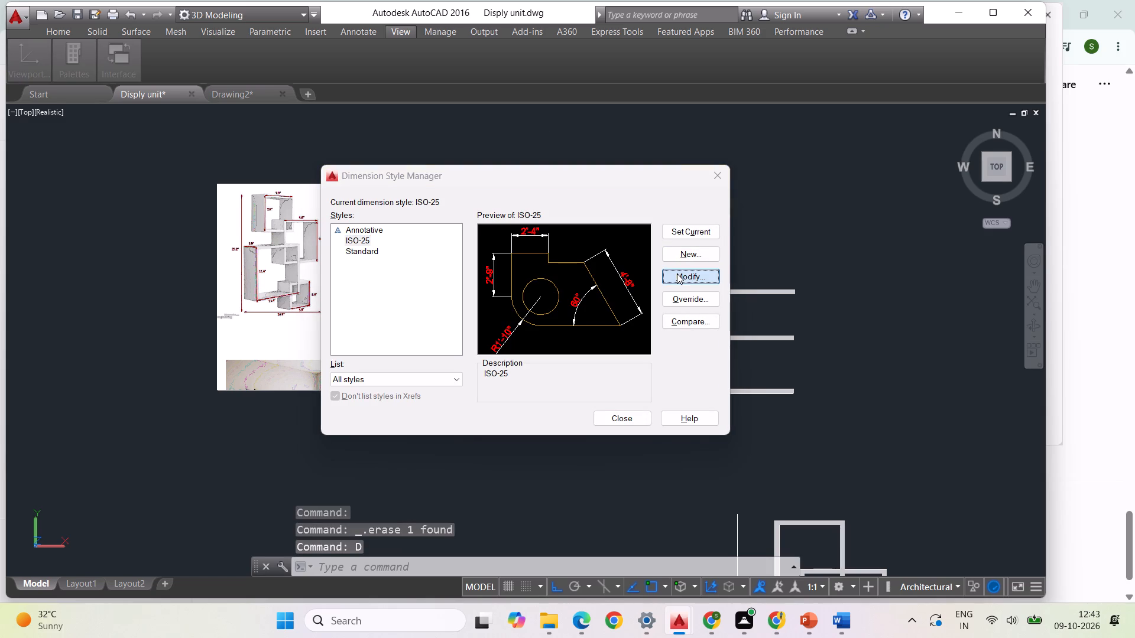
pyautogui.click(692, 278)
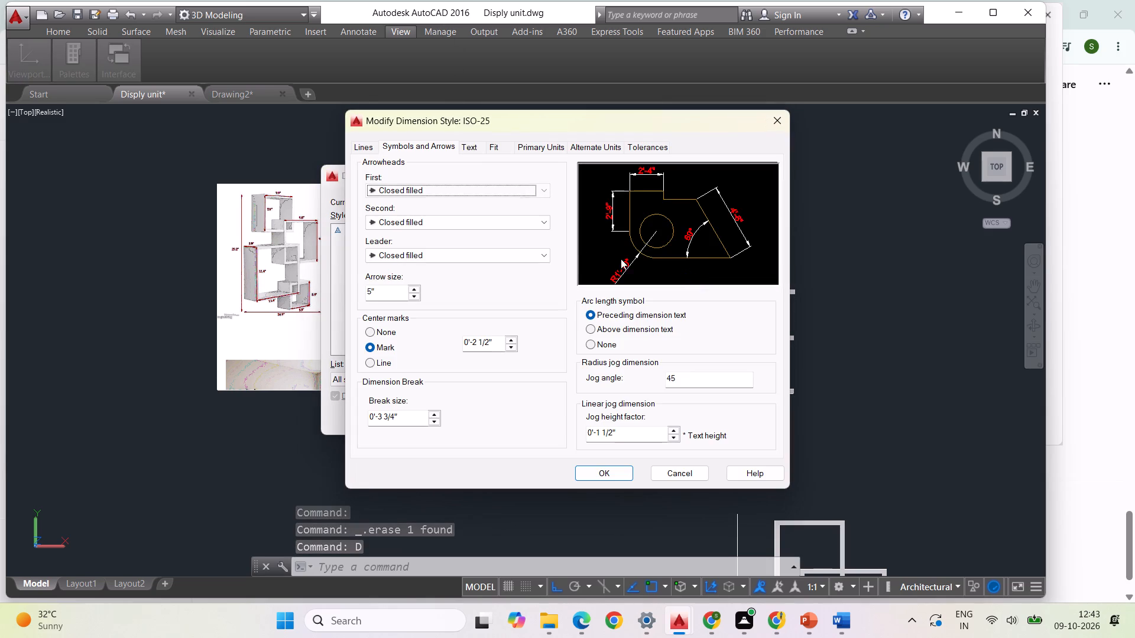
pyautogui.click(472, 146)
pyautogui.moveTo(528, 247); pyautogui.dragTo(495, 250)
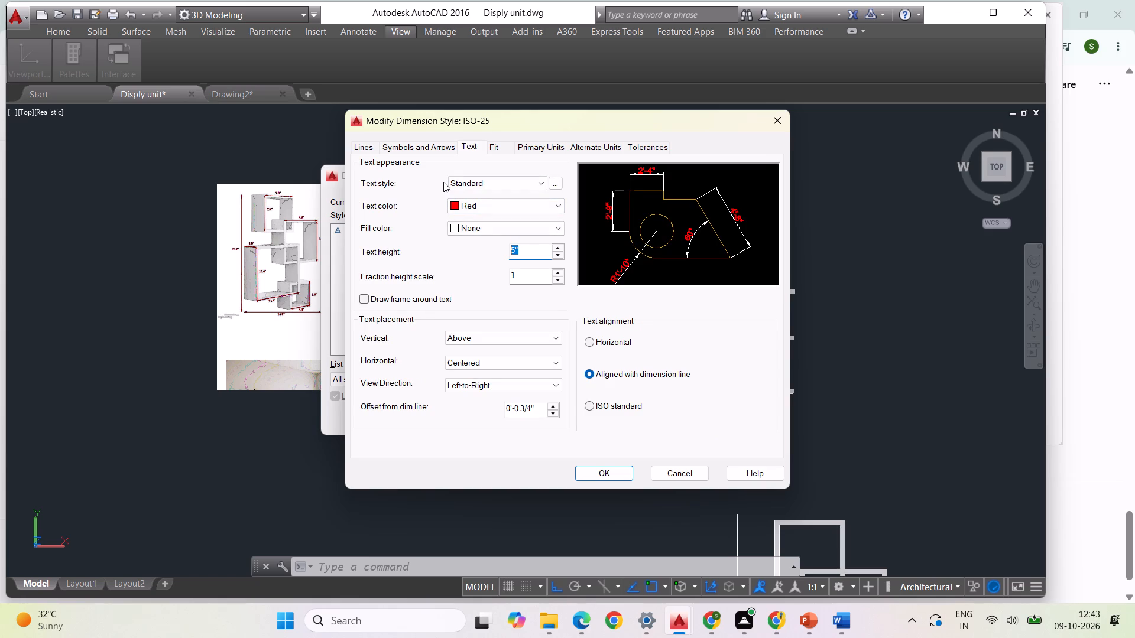
pyautogui.press('2')
pyautogui.click(411, 147)
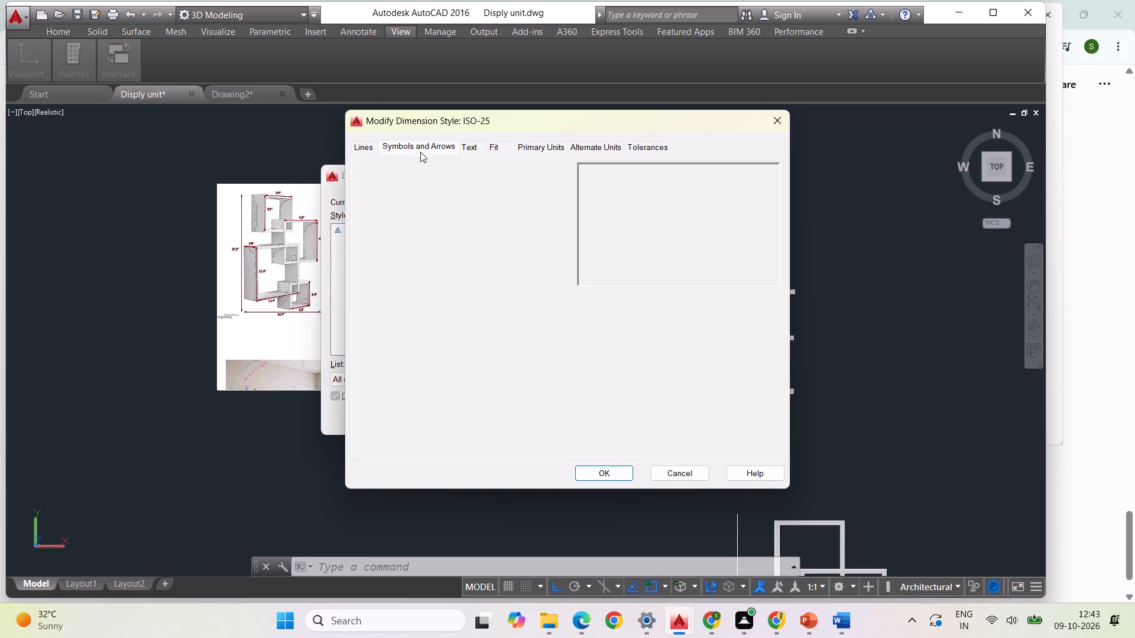
pyautogui.moveTo(385, 288); pyautogui.dragTo(365, 291)
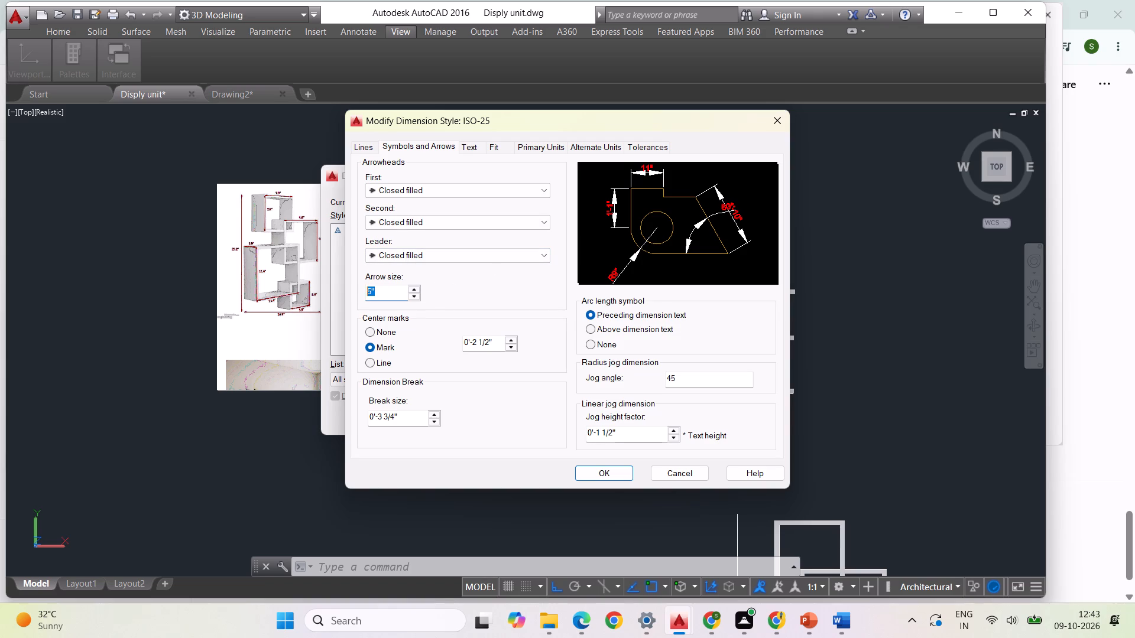
pyautogui.moveTo(365, 291); pyautogui.dragTo(362, 291)
pyautogui.press('2')
pyautogui.click(602, 474)
pyautogui.click(695, 235)
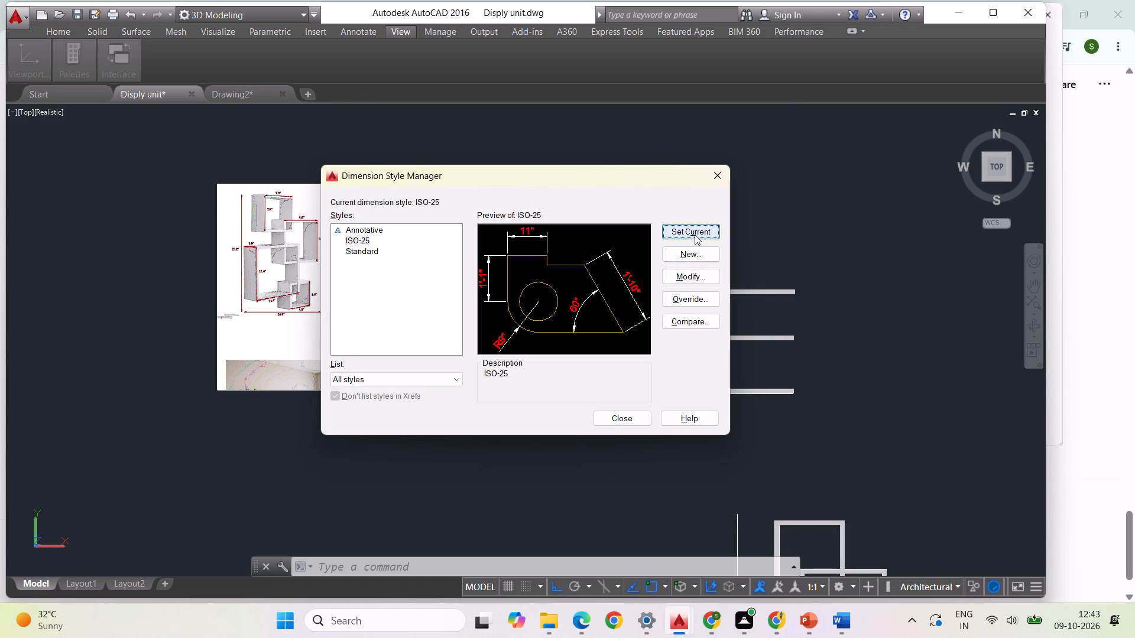
pyautogui.click(622, 422)
# Add linear dimensions for the outer width and height of the uppermost box frame, placed above and to the right of it.
pyautogui.write('dli')
pyautogui.press('Return')
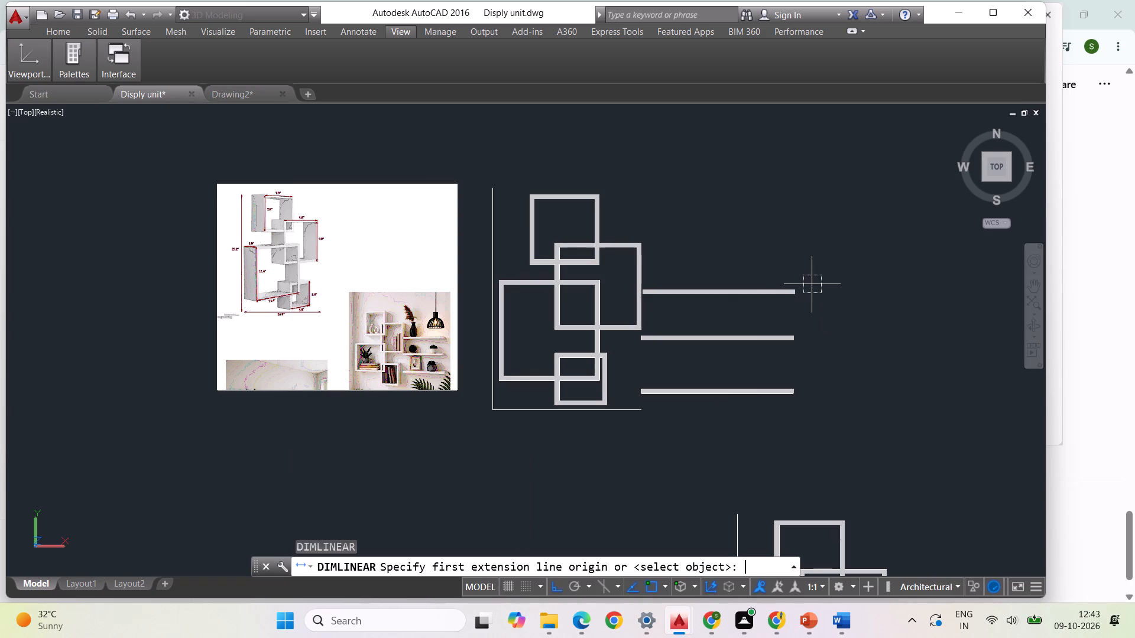
pyautogui.scroll(2, 510, 188)
pyautogui.click(552, 197)
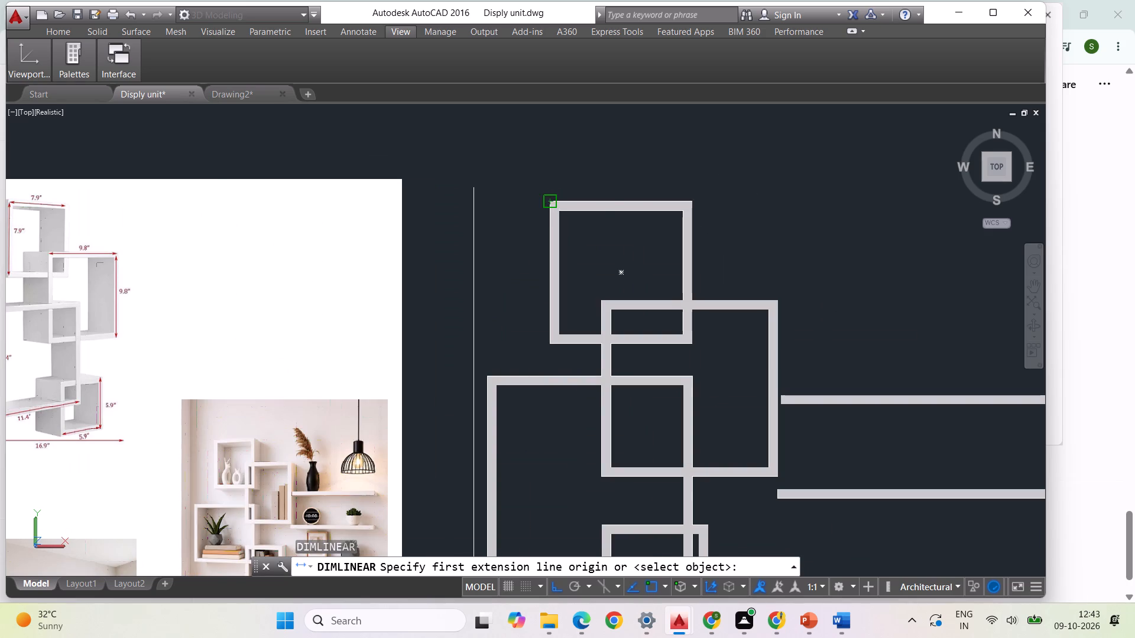
pyautogui.click(693, 200)
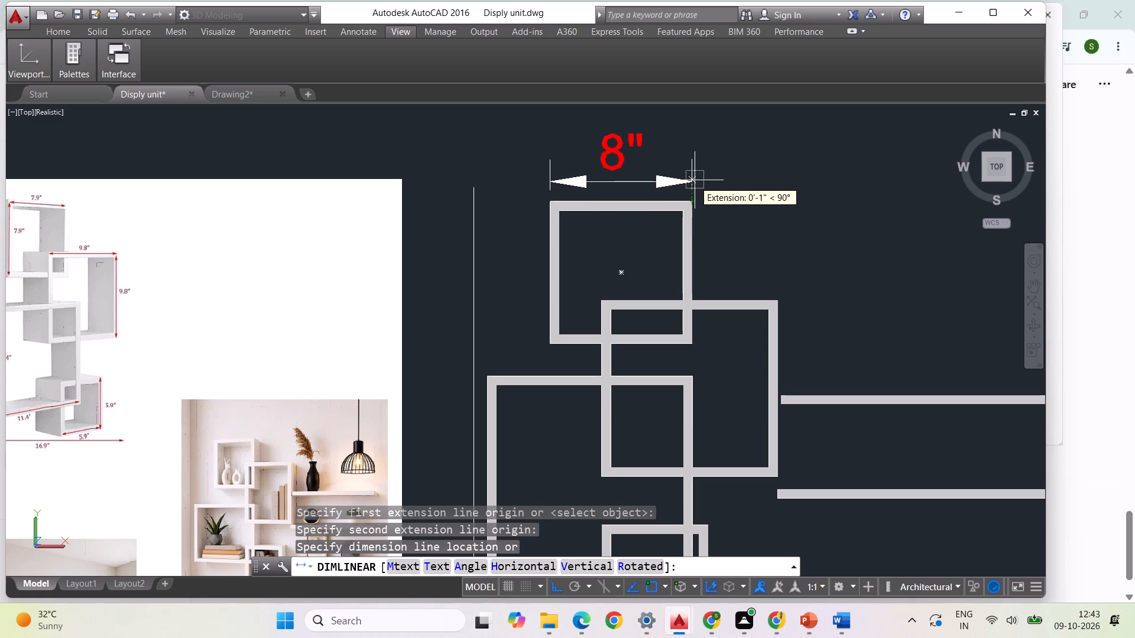
pyautogui.click(695, 175)
pyautogui.press('space')
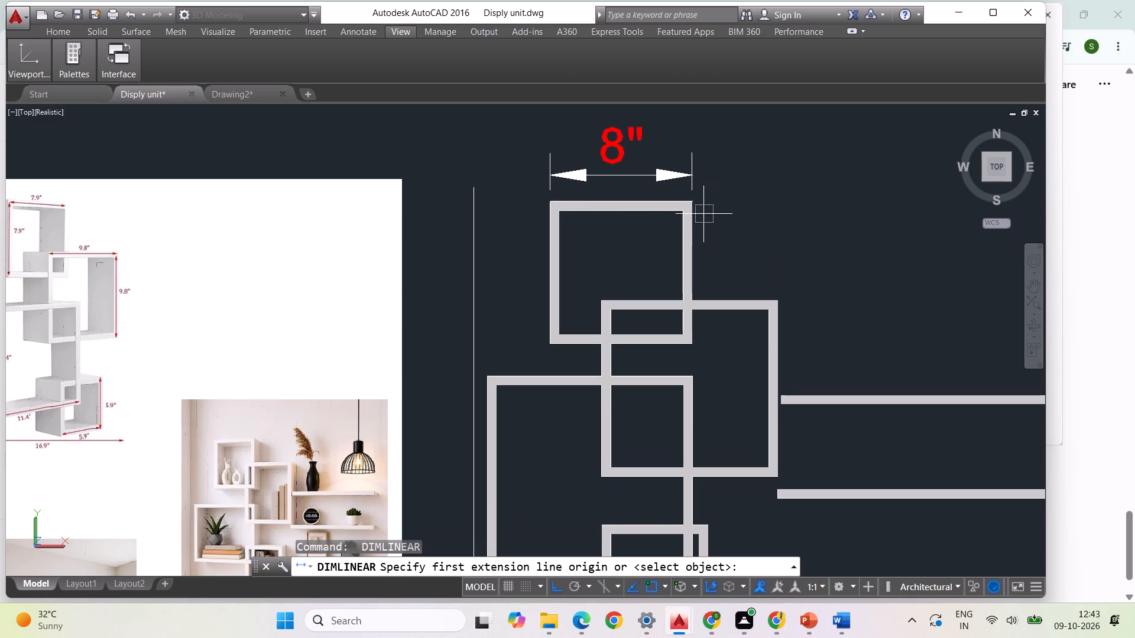
pyautogui.click(698, 200)
pyautogui.click(693, 338)
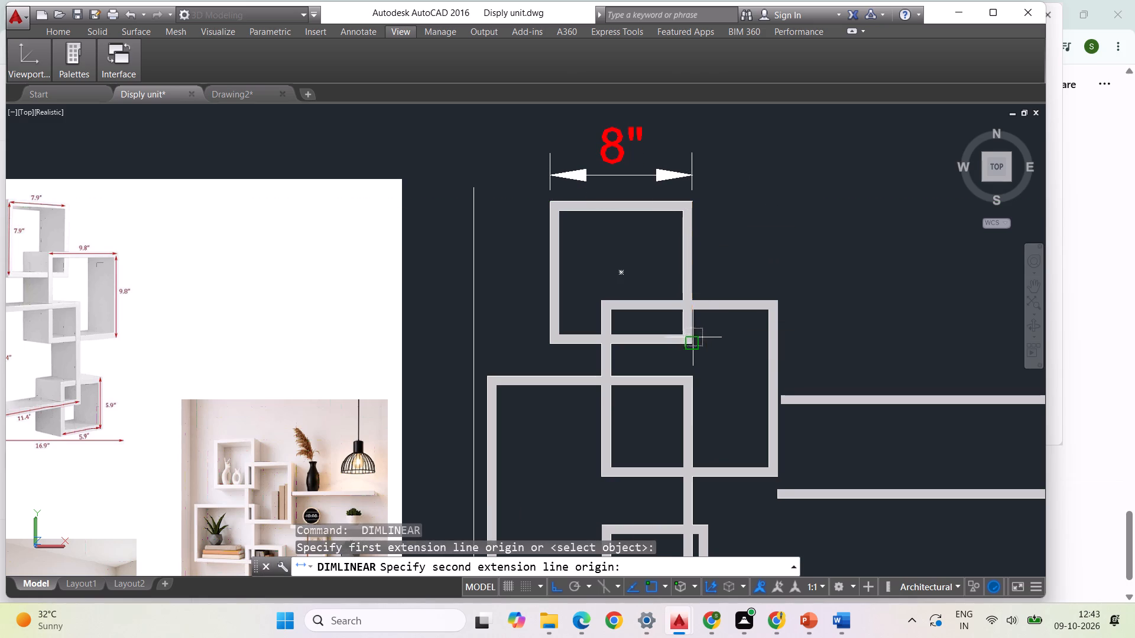
pyautogui.click(750, 333)
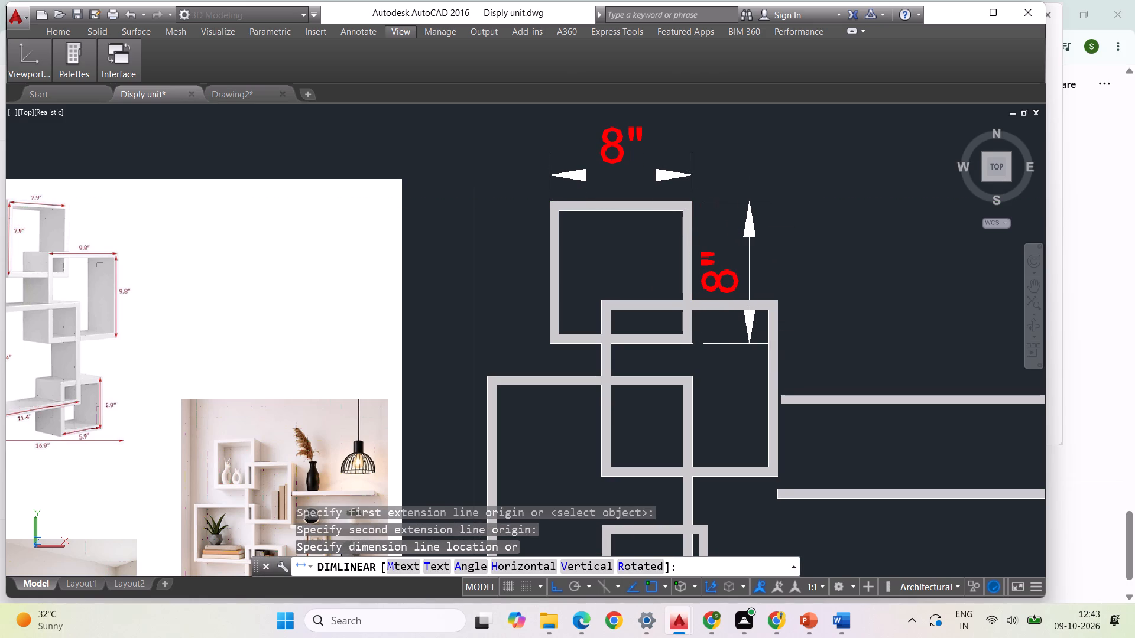
# Erase the width and height dimensions of the uppermost box frame in the main unit.
pyautogui.scroll(-1, 553, 203)
pyautogui.scroll(-1, 683, 212)
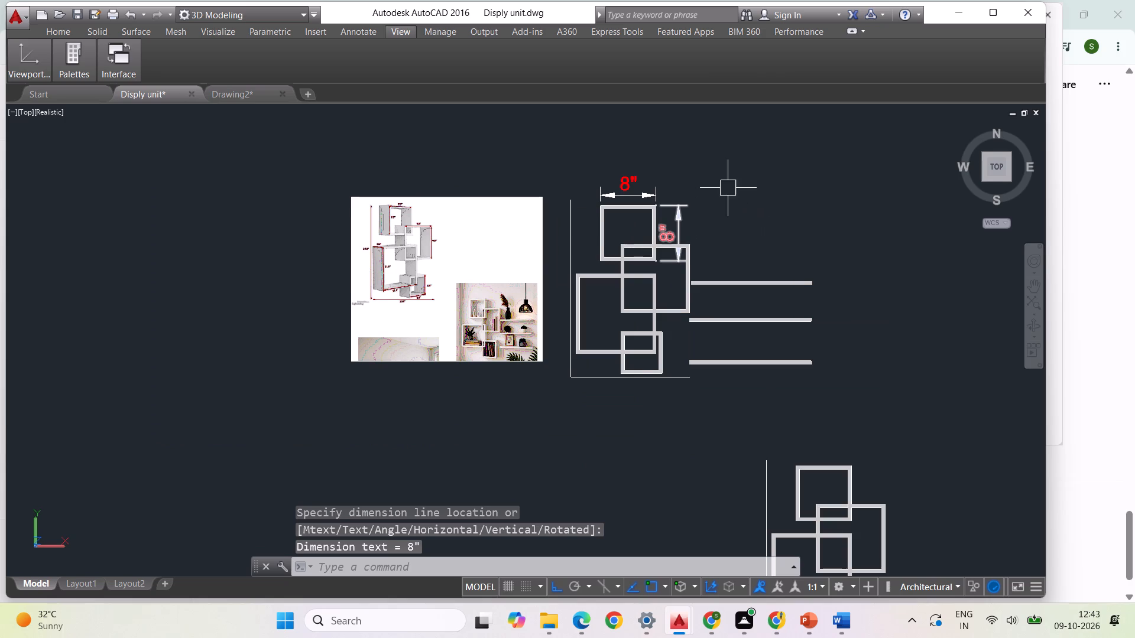
pyautogui.scroll(1, 685, 171)
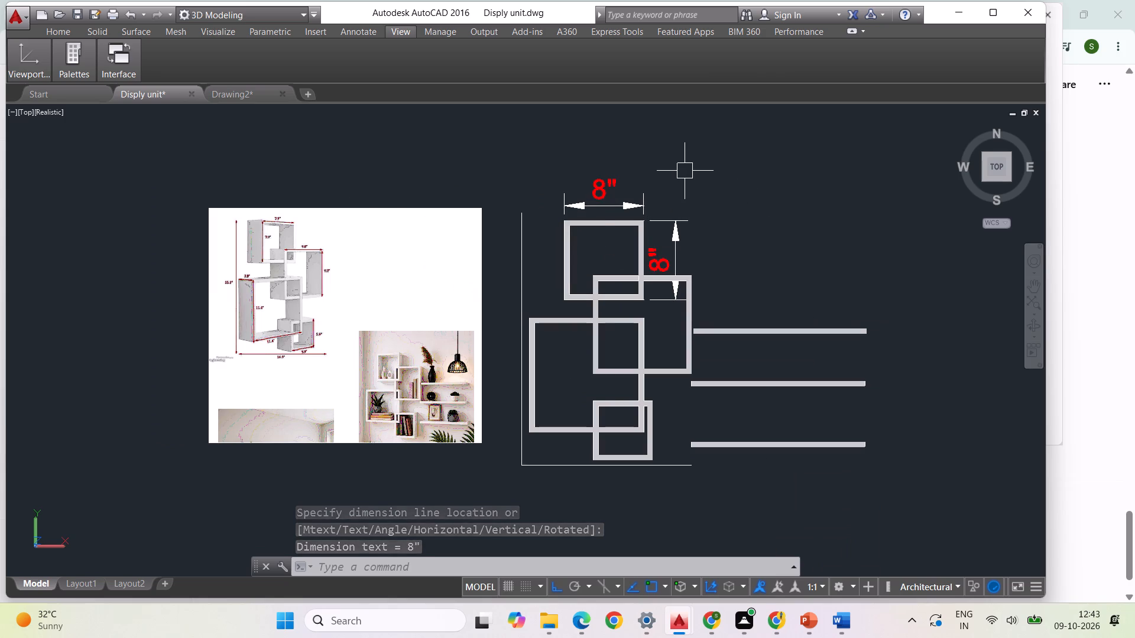
pyautogui.press('Escape')
pyautogui.click(605, 206)
pyautogui.click(671, 248)
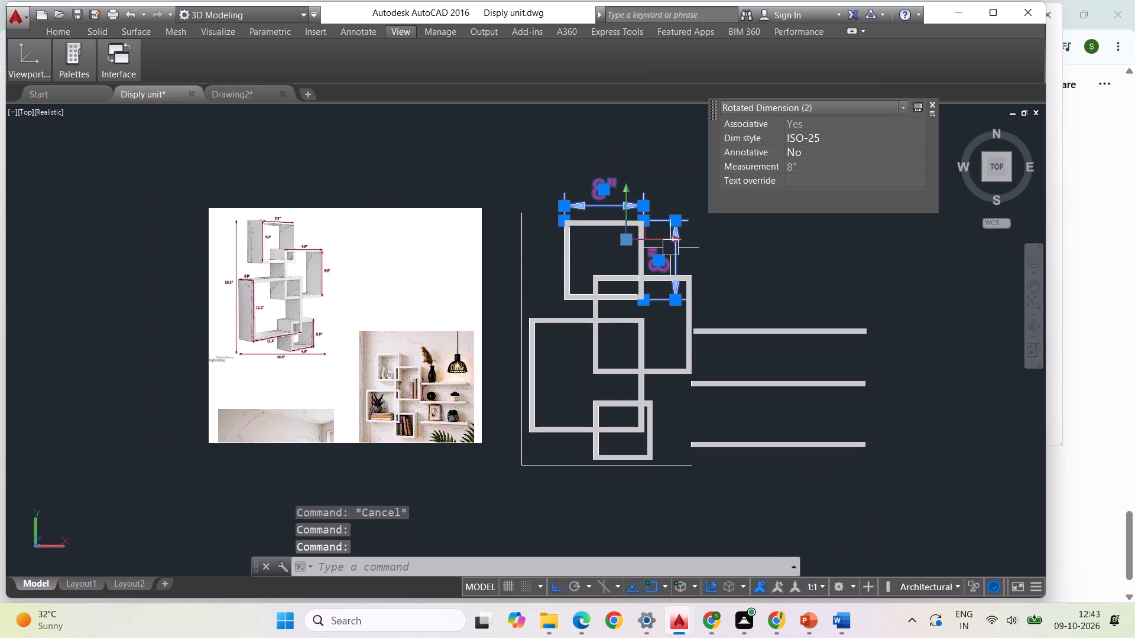
pyautogui.press('Delete')
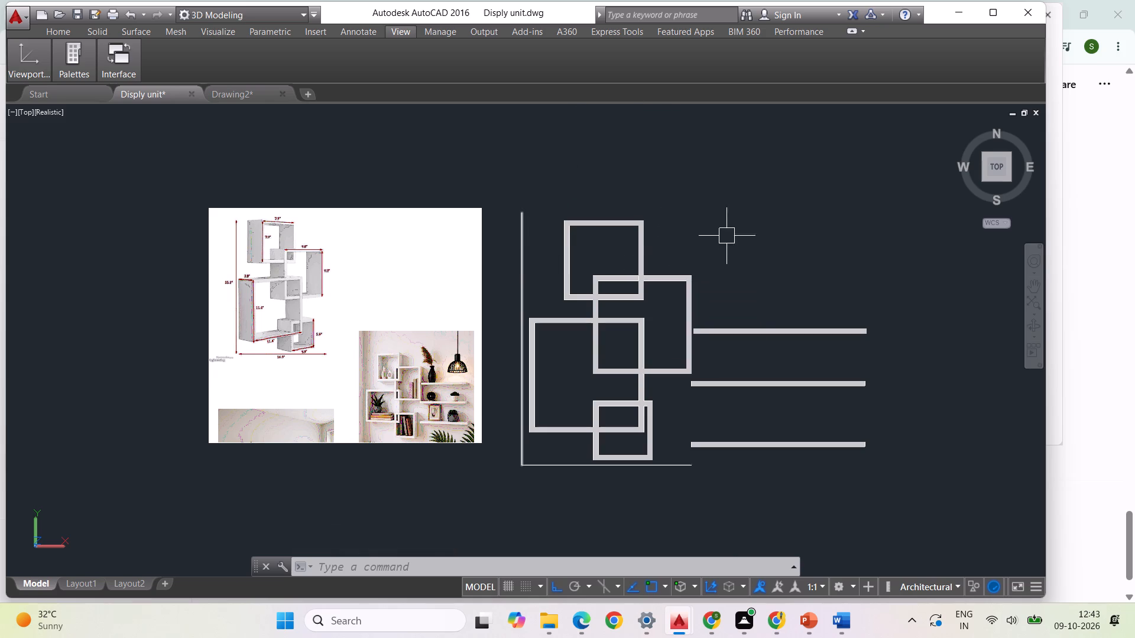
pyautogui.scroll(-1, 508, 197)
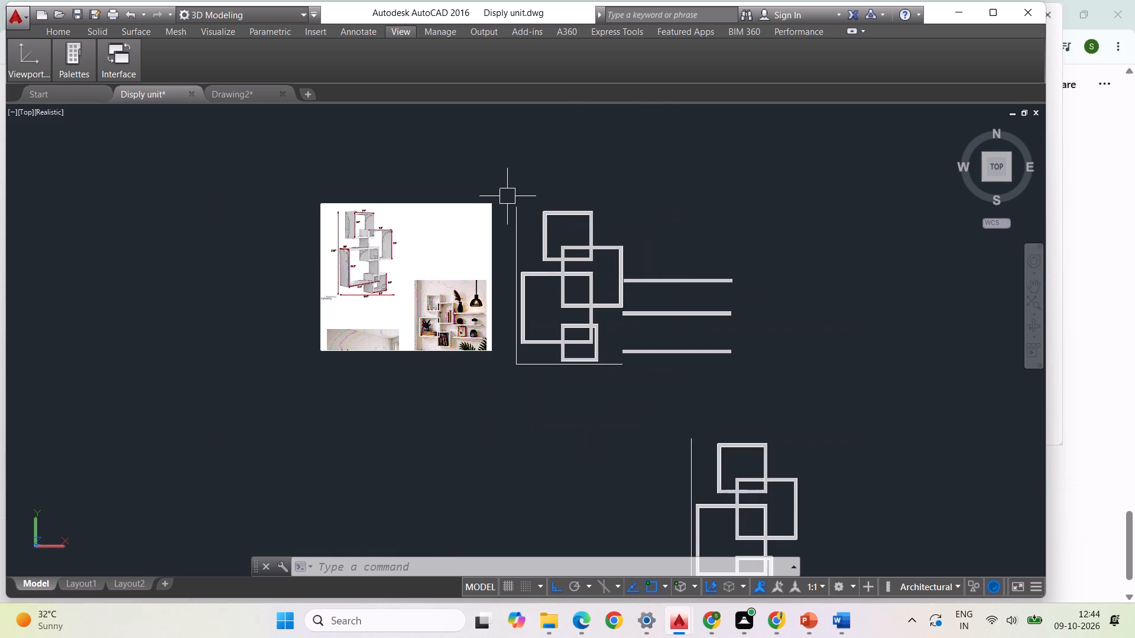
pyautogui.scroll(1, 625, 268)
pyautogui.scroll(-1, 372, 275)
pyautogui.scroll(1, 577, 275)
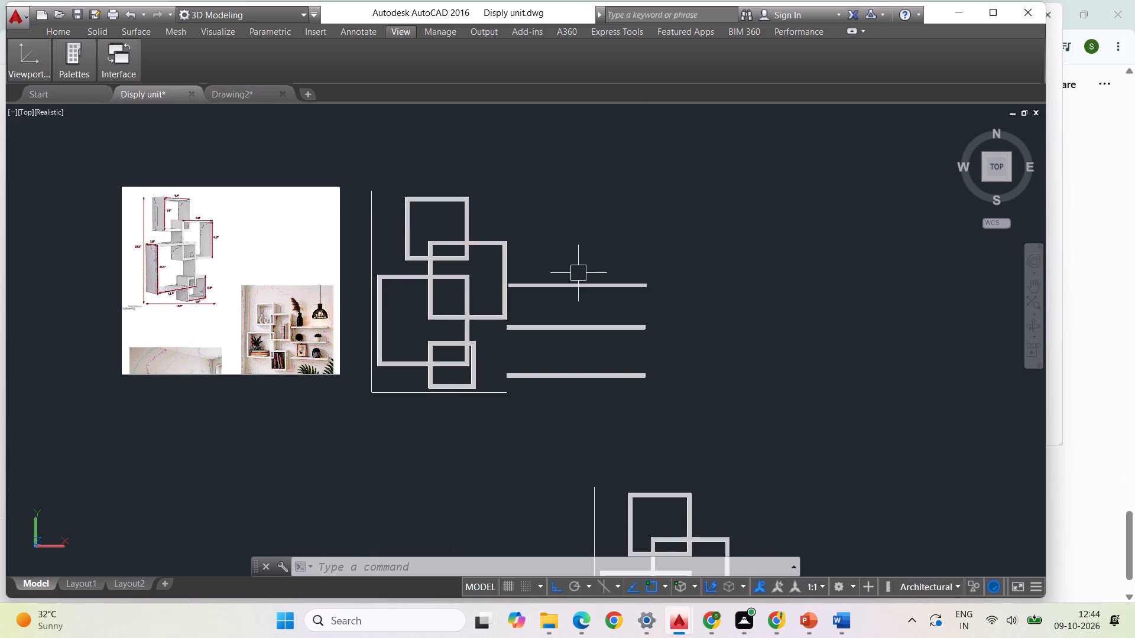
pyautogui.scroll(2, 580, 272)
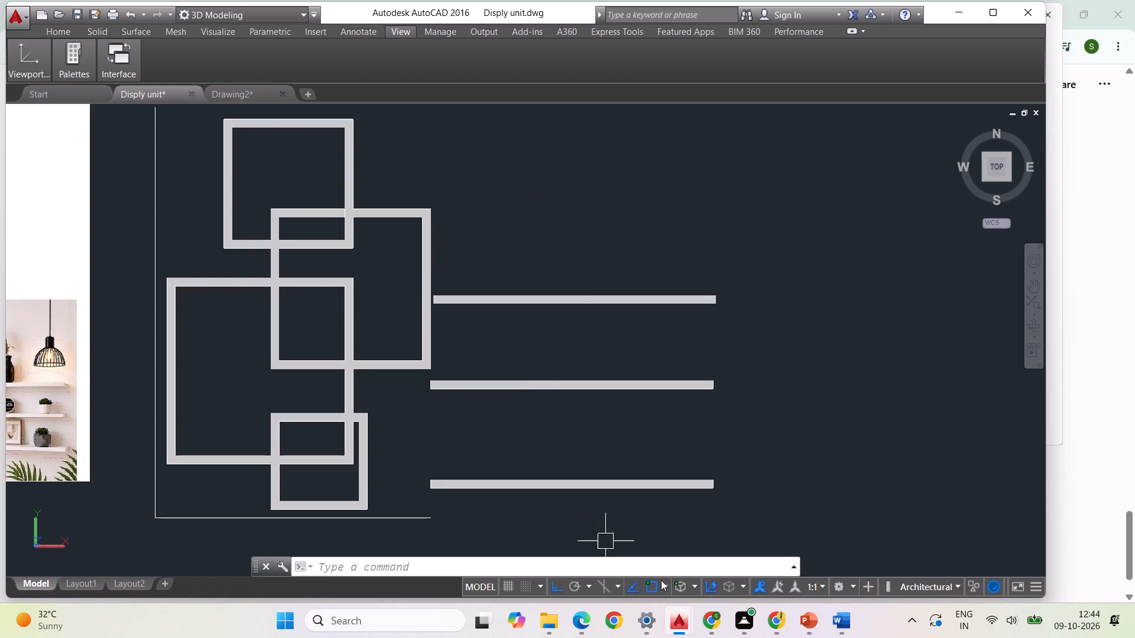
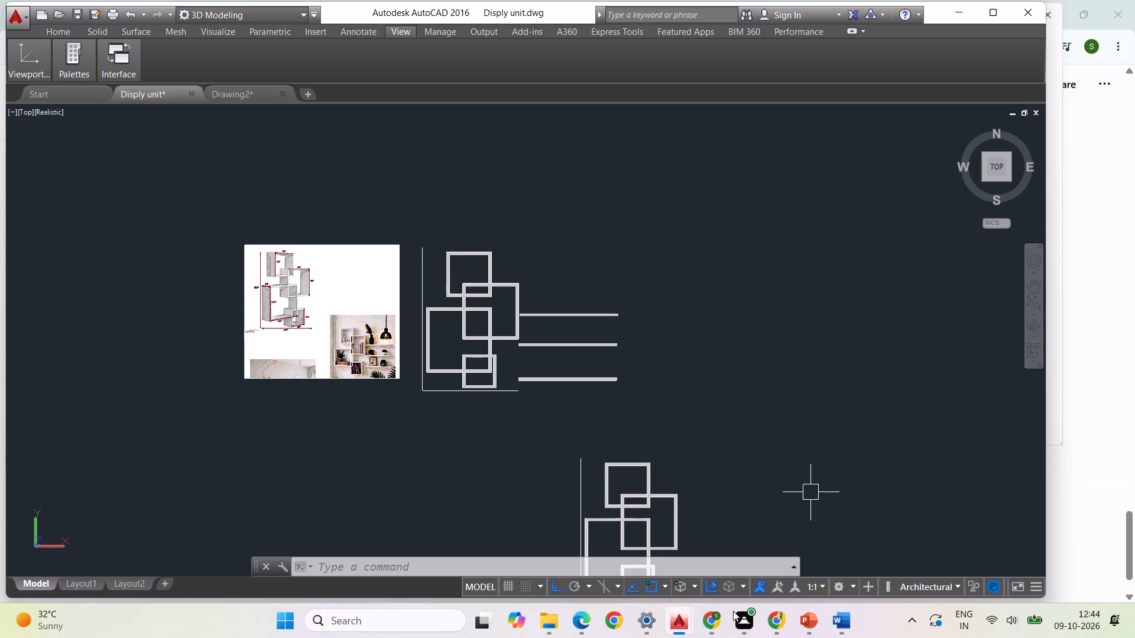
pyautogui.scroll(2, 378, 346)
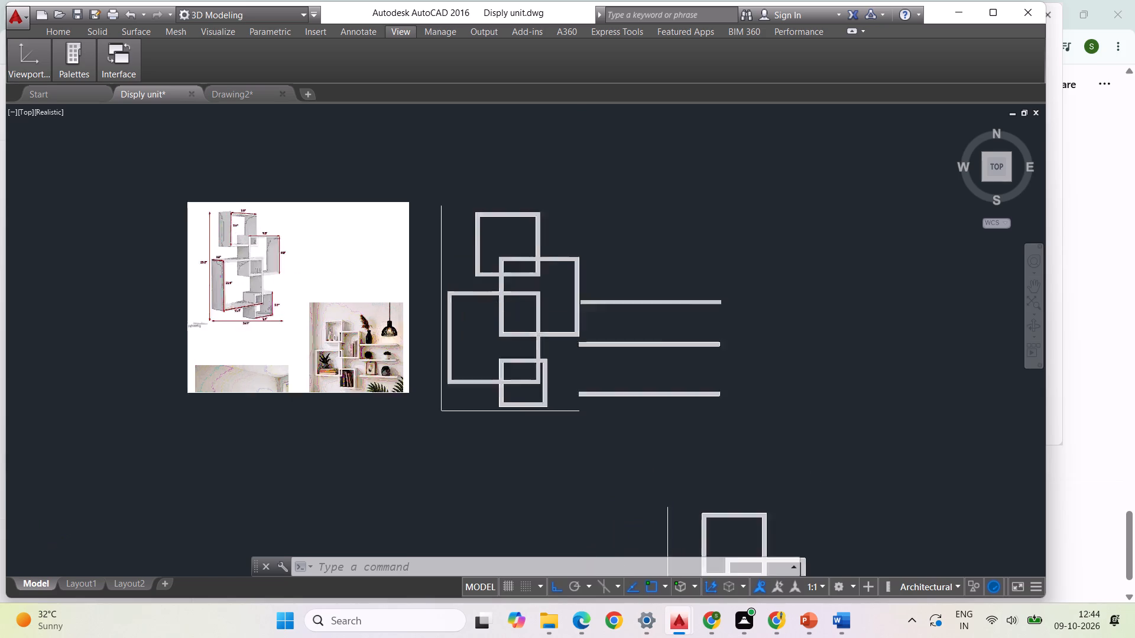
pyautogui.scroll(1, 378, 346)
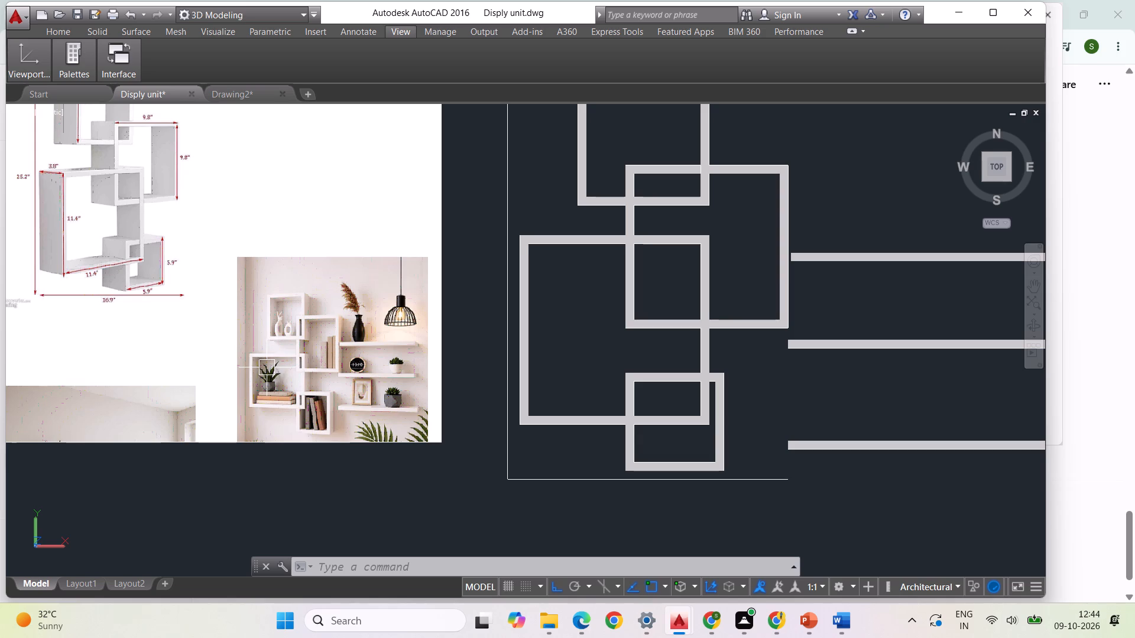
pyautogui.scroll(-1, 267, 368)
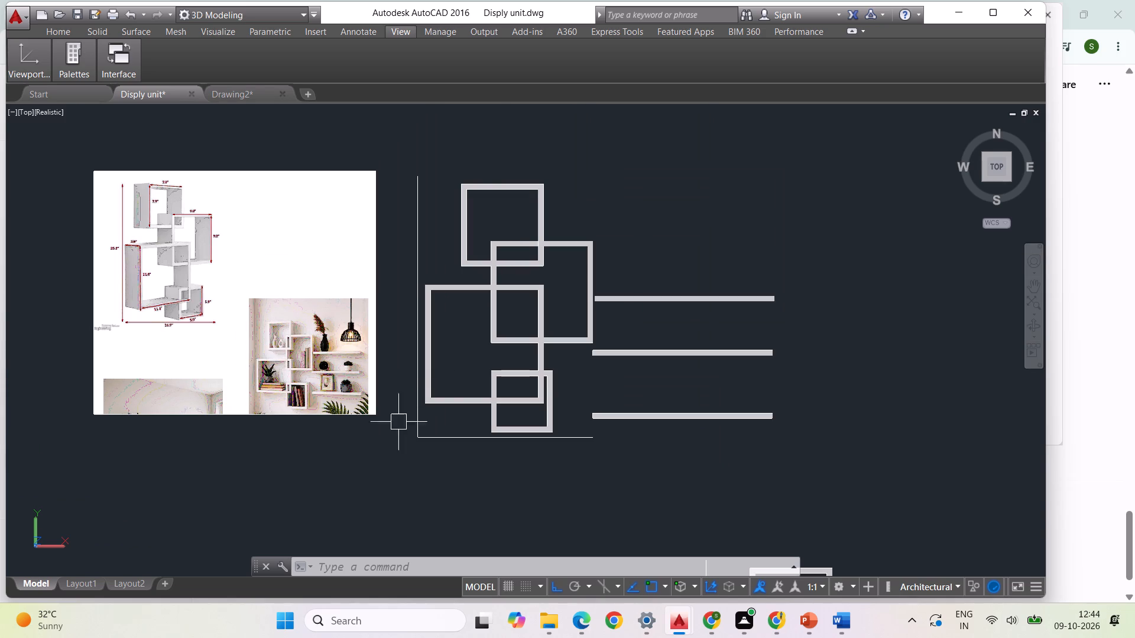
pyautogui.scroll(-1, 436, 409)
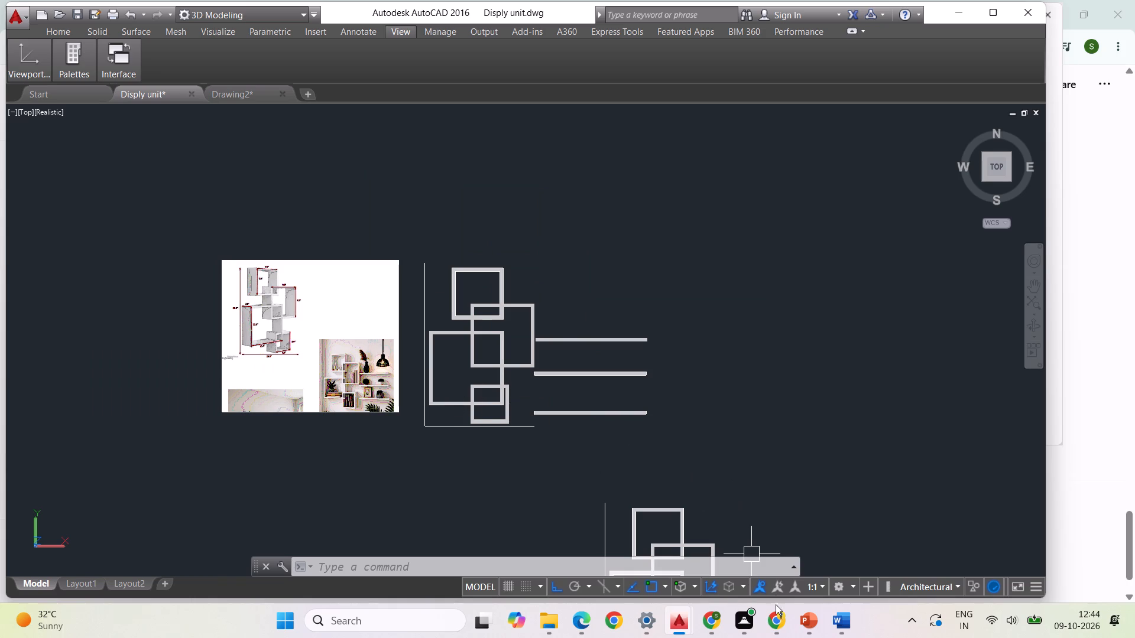
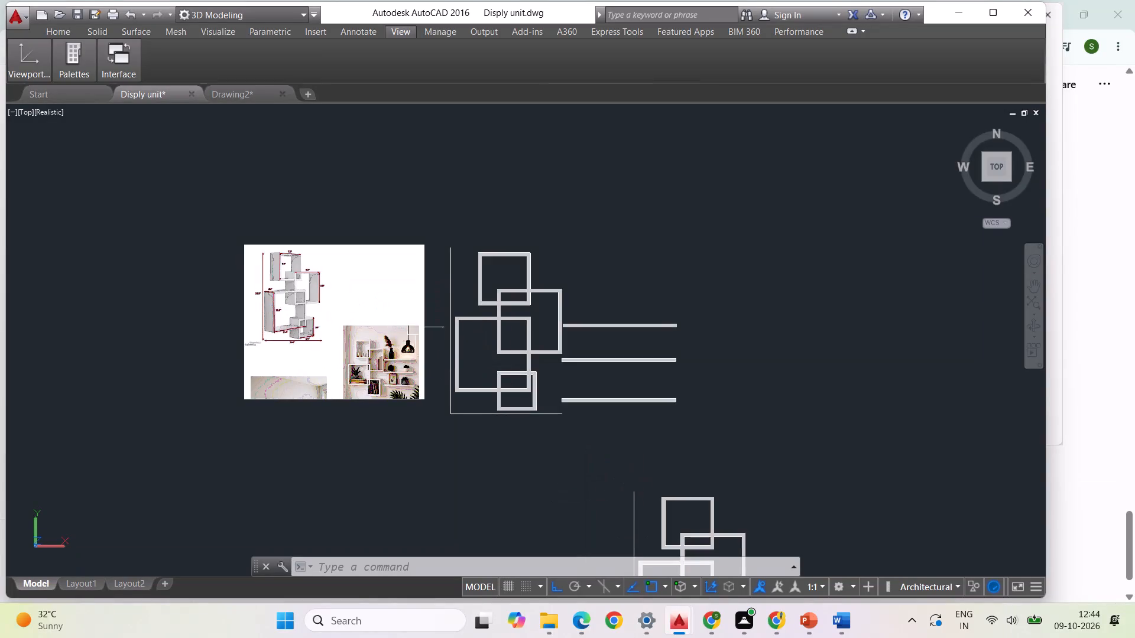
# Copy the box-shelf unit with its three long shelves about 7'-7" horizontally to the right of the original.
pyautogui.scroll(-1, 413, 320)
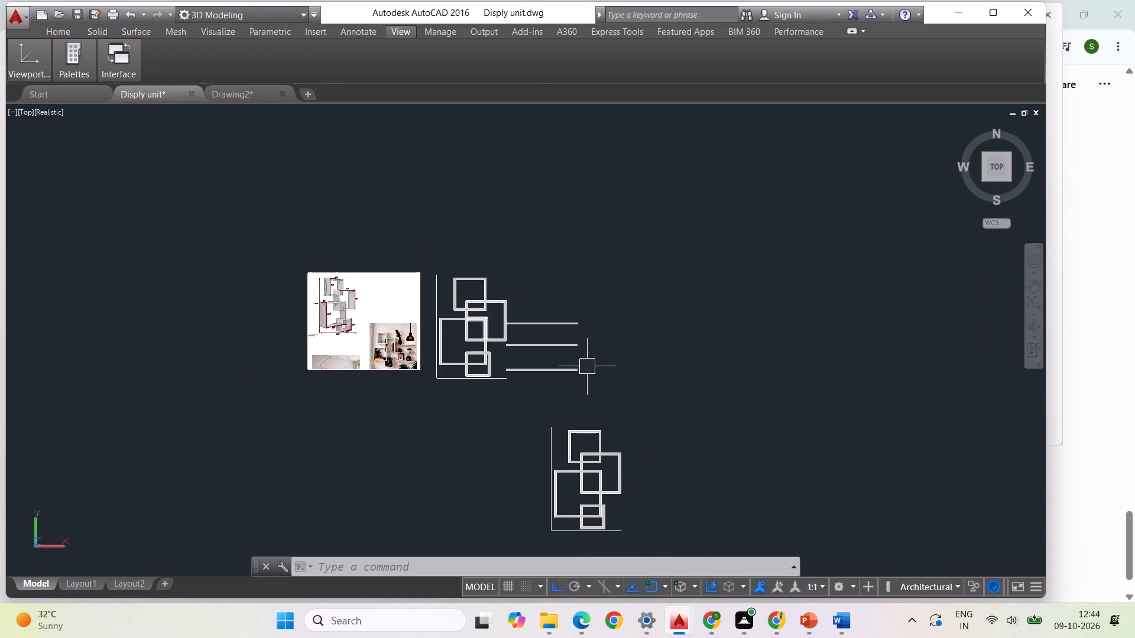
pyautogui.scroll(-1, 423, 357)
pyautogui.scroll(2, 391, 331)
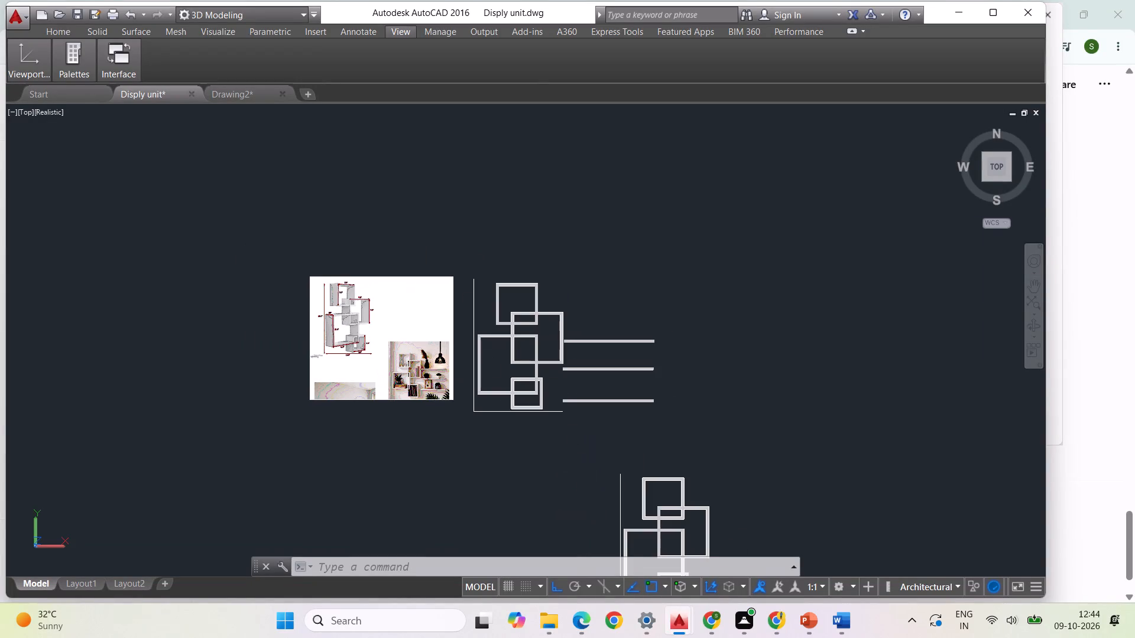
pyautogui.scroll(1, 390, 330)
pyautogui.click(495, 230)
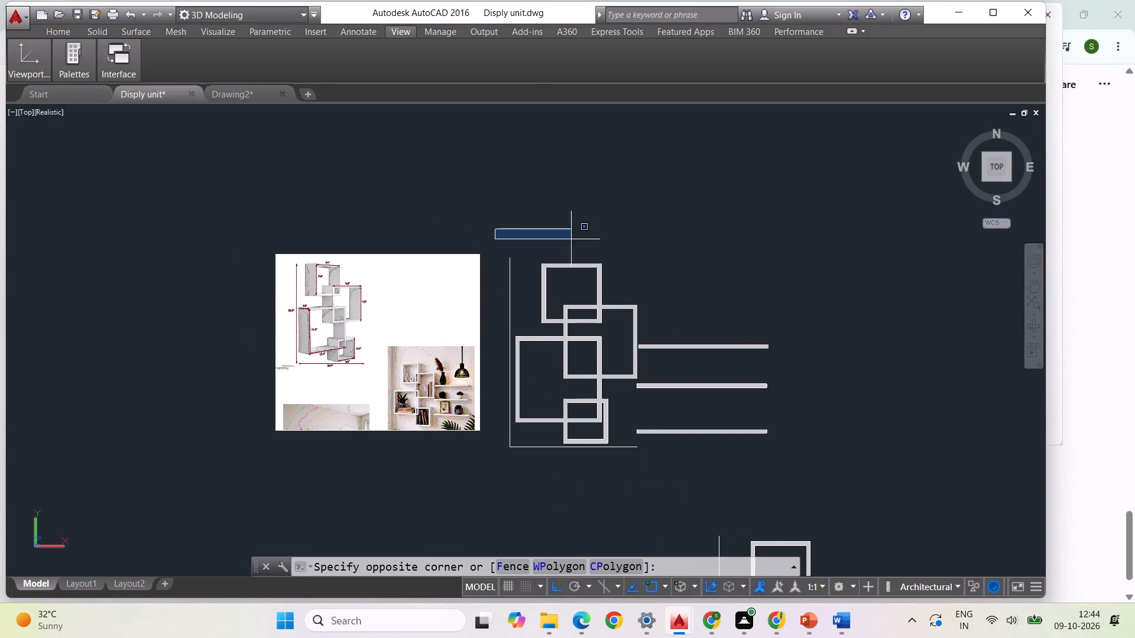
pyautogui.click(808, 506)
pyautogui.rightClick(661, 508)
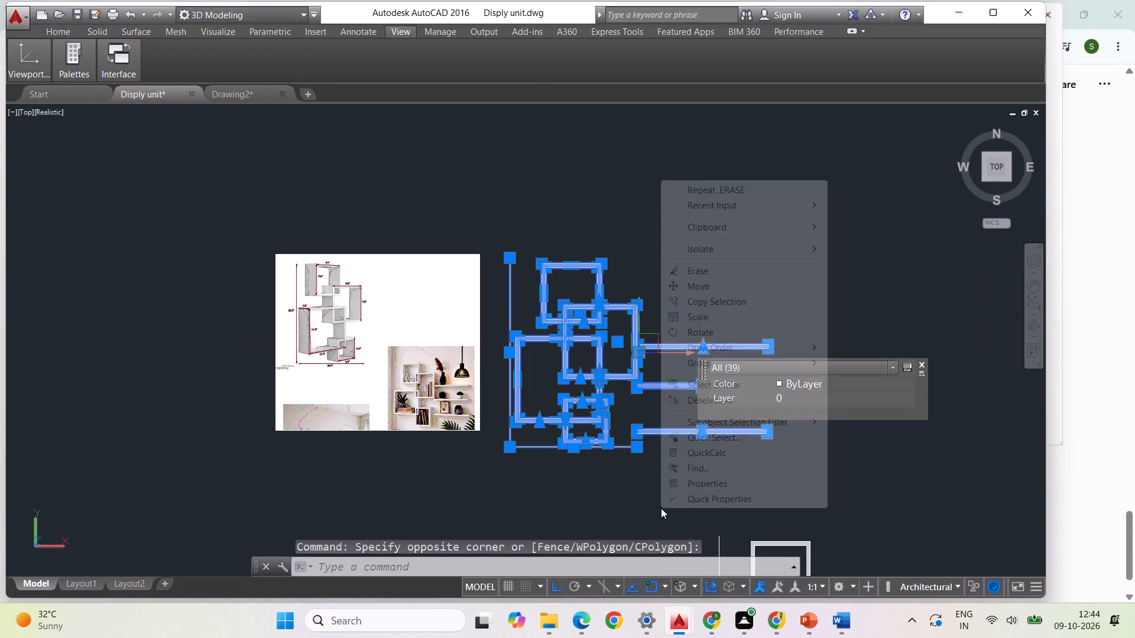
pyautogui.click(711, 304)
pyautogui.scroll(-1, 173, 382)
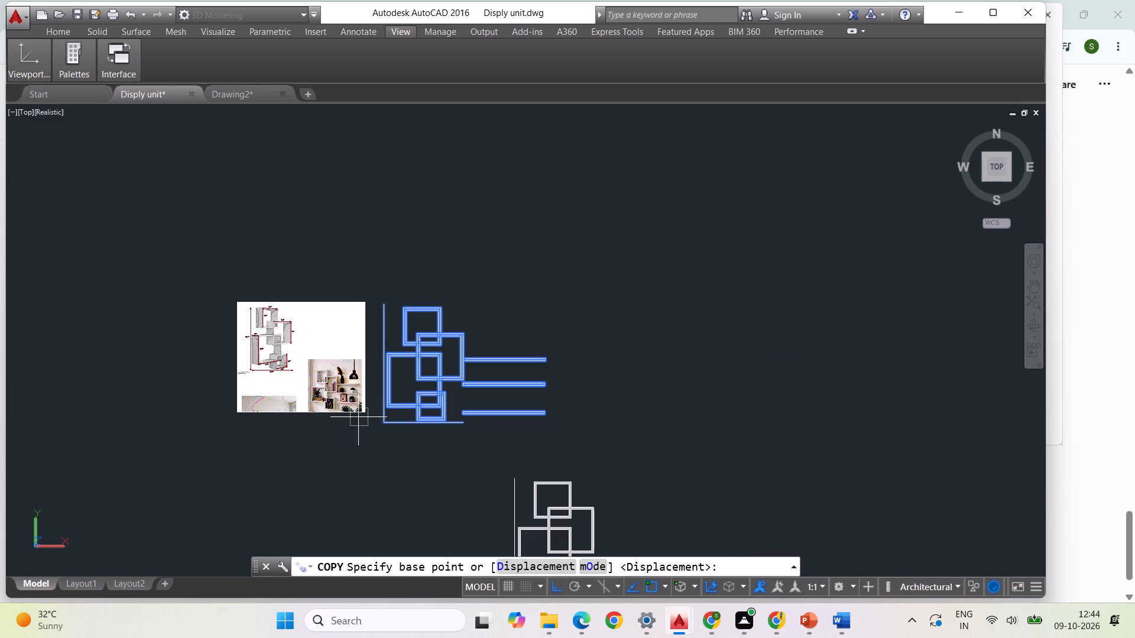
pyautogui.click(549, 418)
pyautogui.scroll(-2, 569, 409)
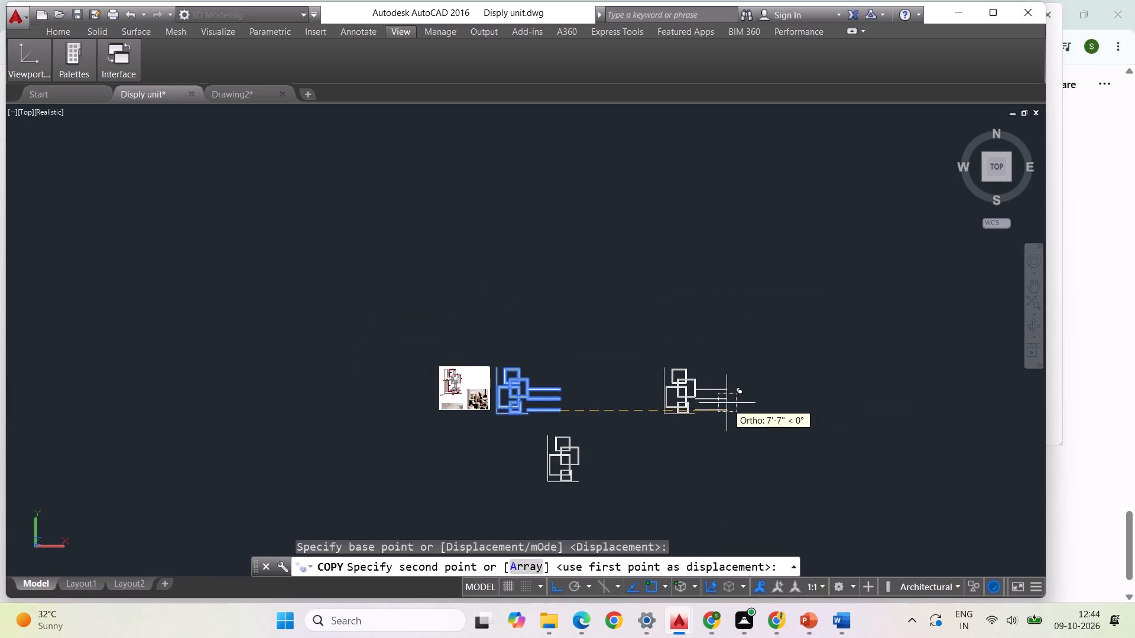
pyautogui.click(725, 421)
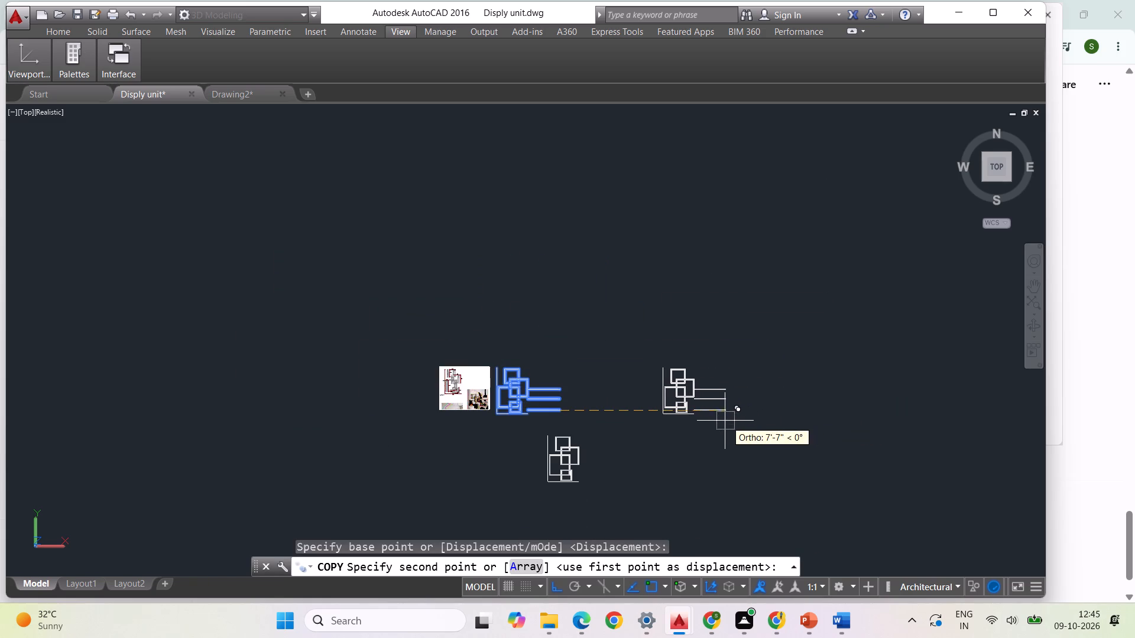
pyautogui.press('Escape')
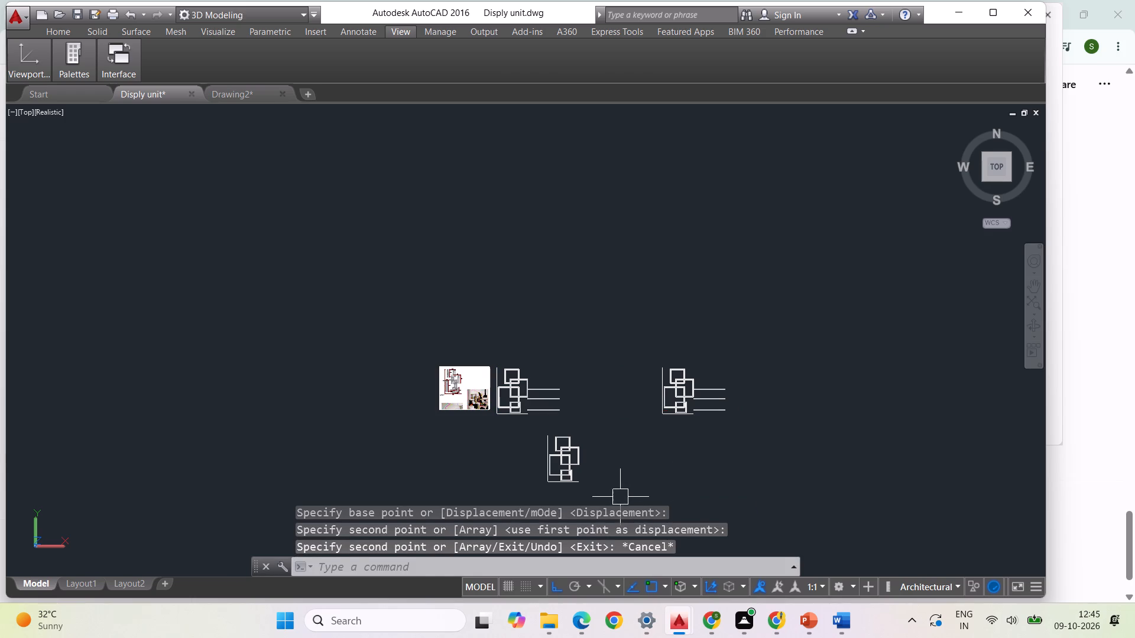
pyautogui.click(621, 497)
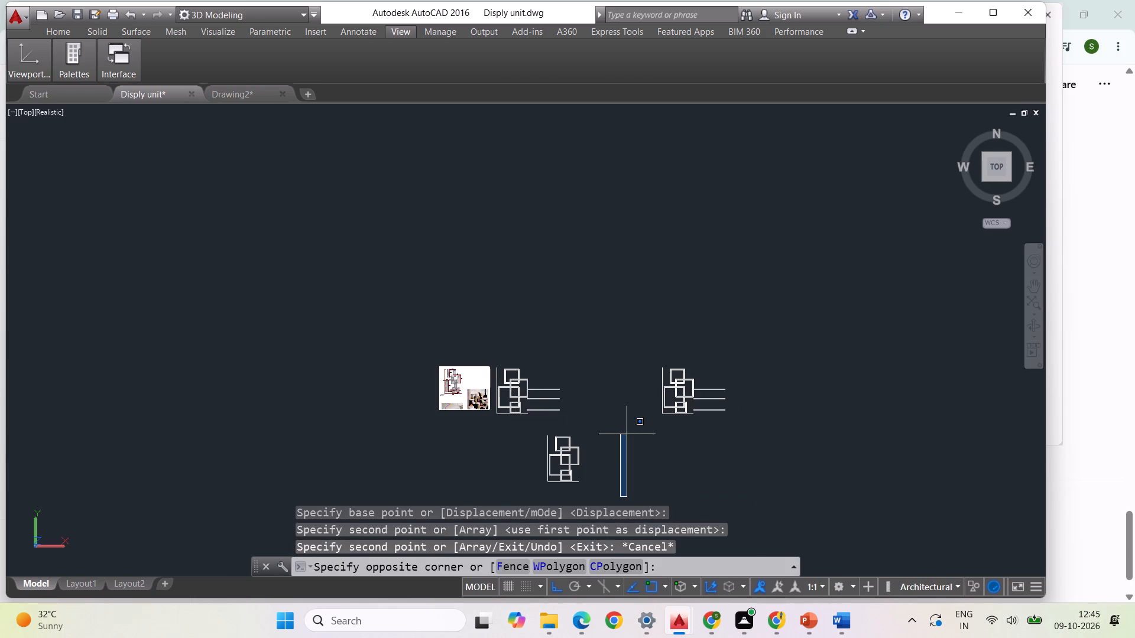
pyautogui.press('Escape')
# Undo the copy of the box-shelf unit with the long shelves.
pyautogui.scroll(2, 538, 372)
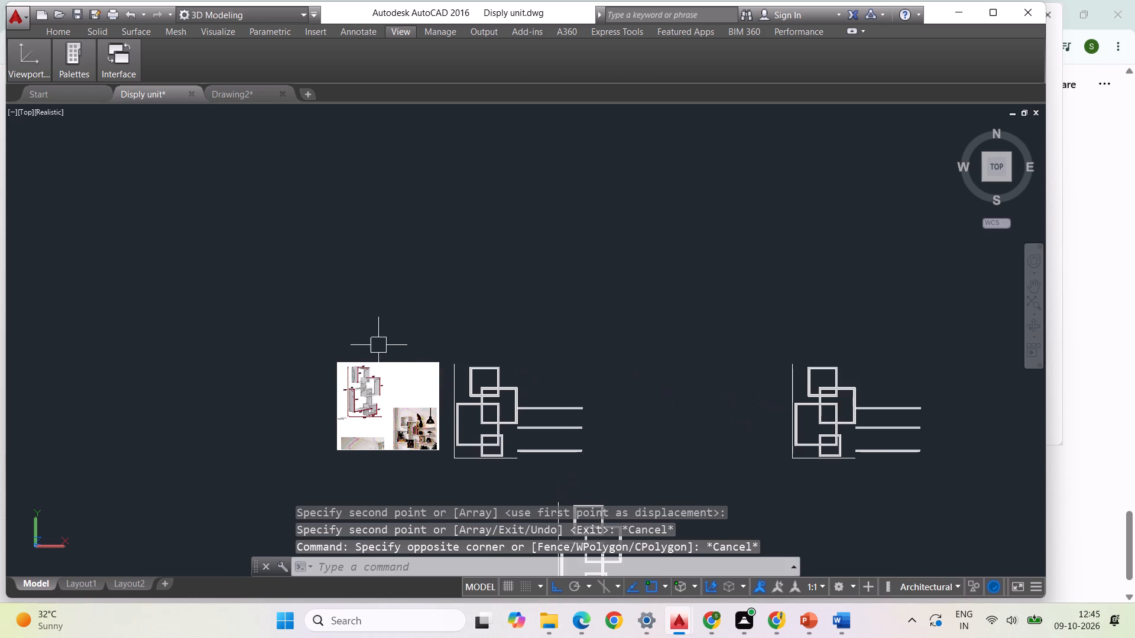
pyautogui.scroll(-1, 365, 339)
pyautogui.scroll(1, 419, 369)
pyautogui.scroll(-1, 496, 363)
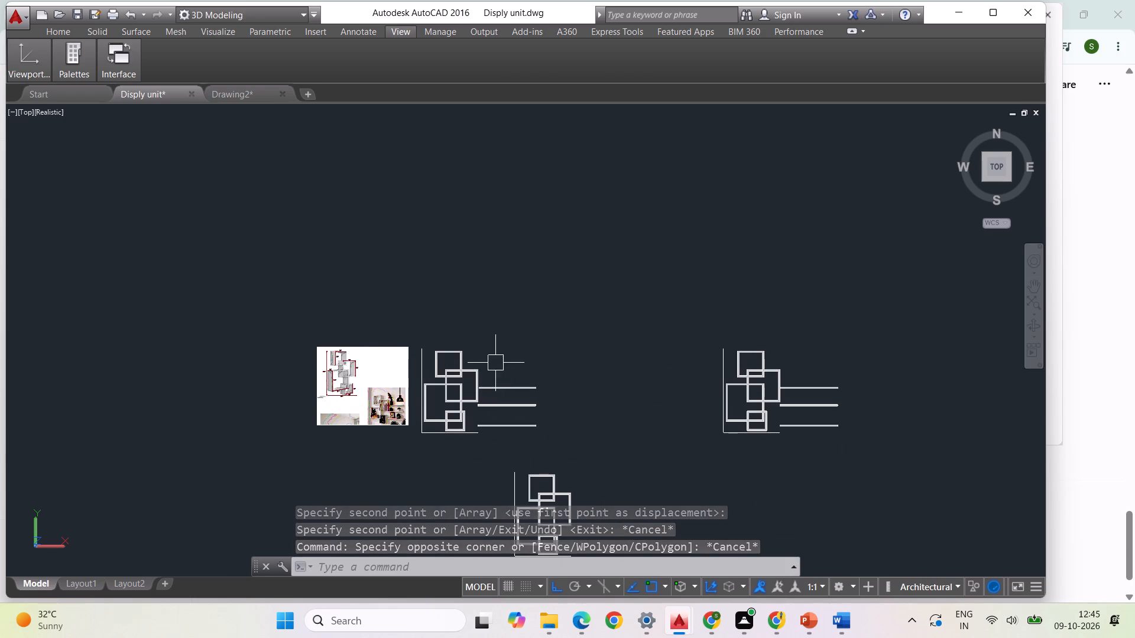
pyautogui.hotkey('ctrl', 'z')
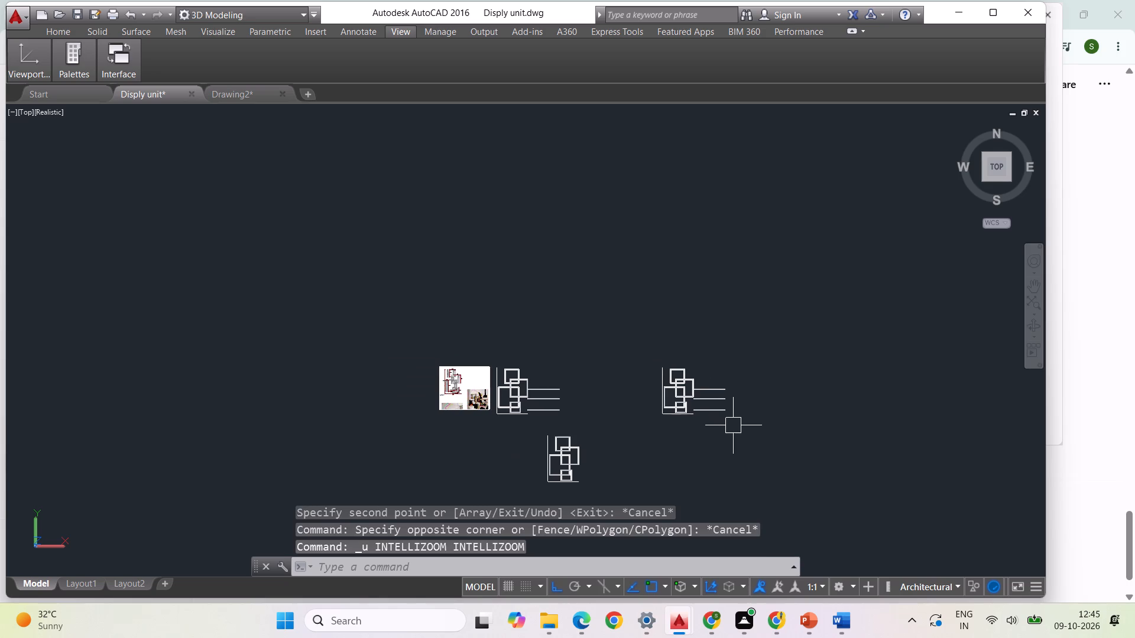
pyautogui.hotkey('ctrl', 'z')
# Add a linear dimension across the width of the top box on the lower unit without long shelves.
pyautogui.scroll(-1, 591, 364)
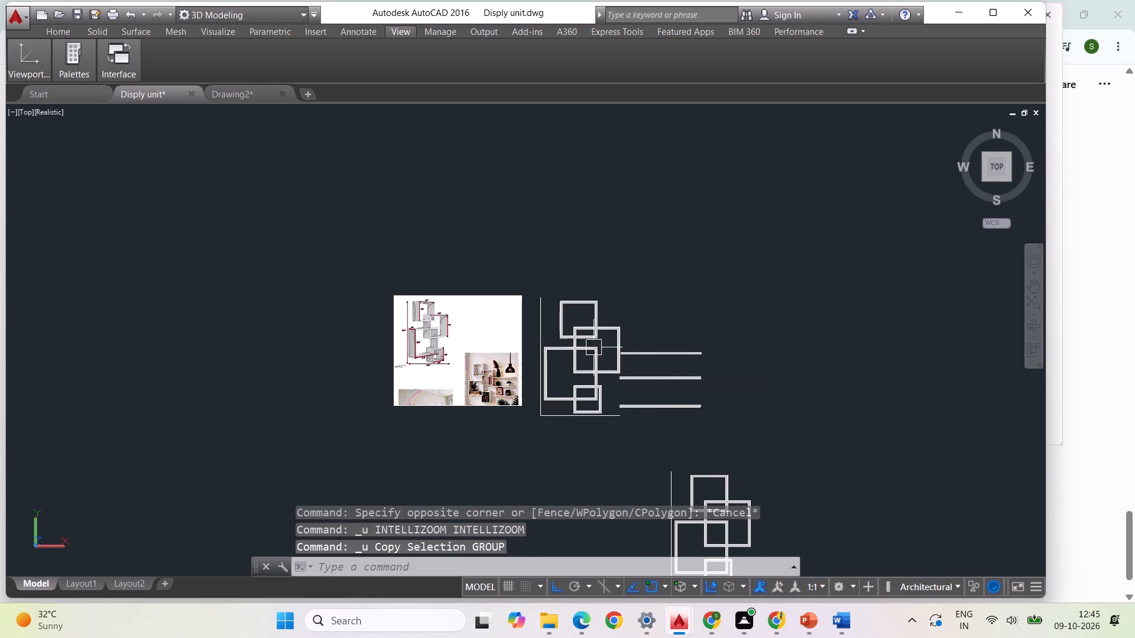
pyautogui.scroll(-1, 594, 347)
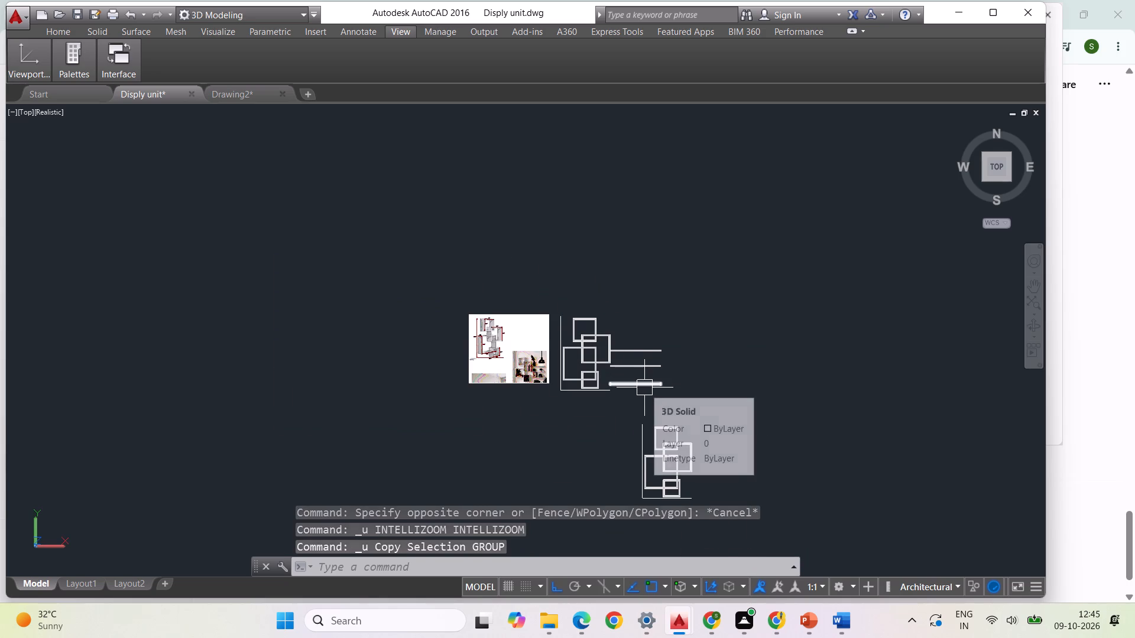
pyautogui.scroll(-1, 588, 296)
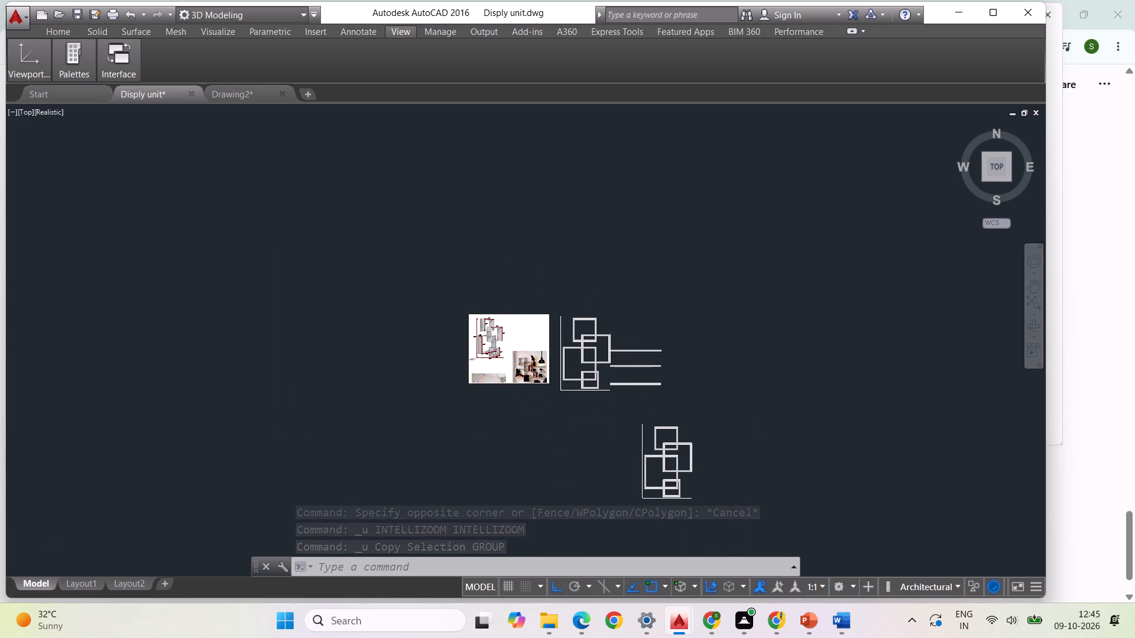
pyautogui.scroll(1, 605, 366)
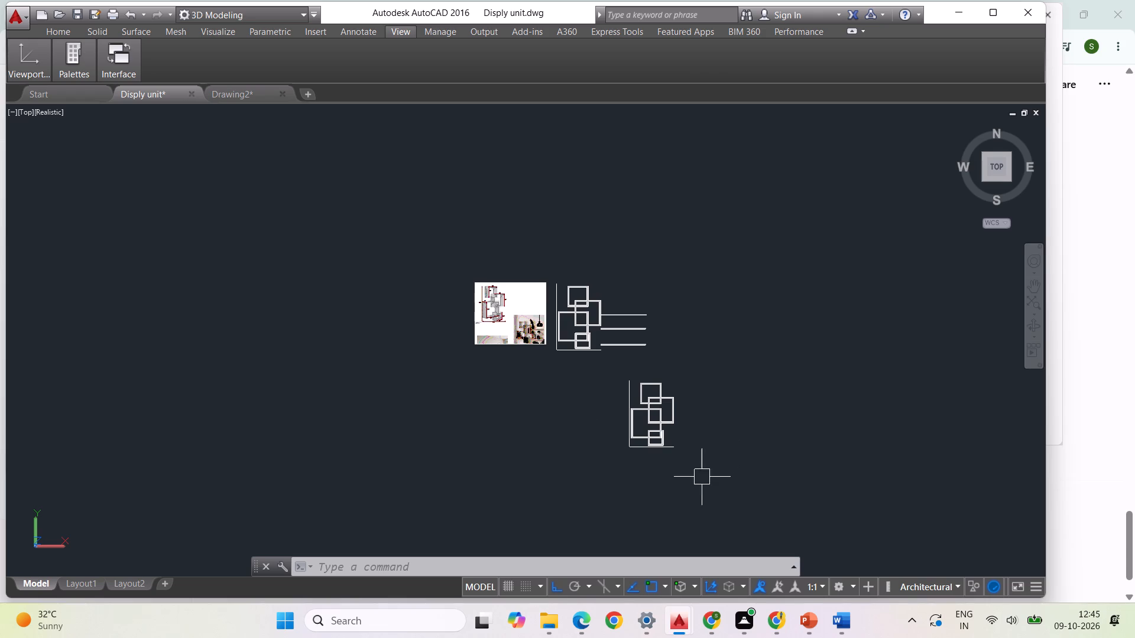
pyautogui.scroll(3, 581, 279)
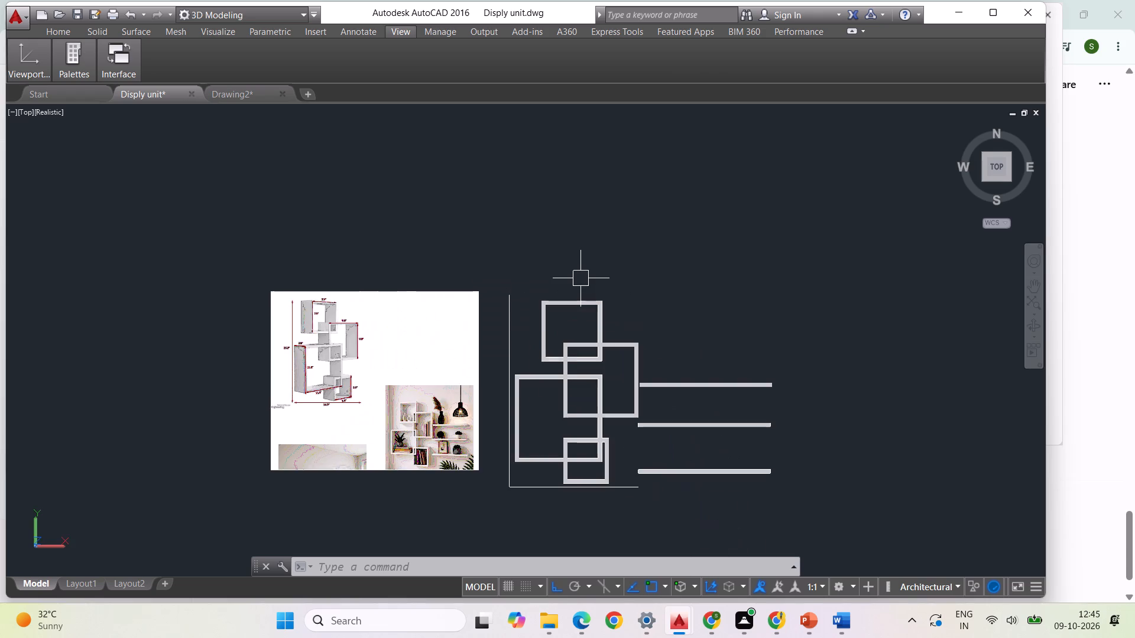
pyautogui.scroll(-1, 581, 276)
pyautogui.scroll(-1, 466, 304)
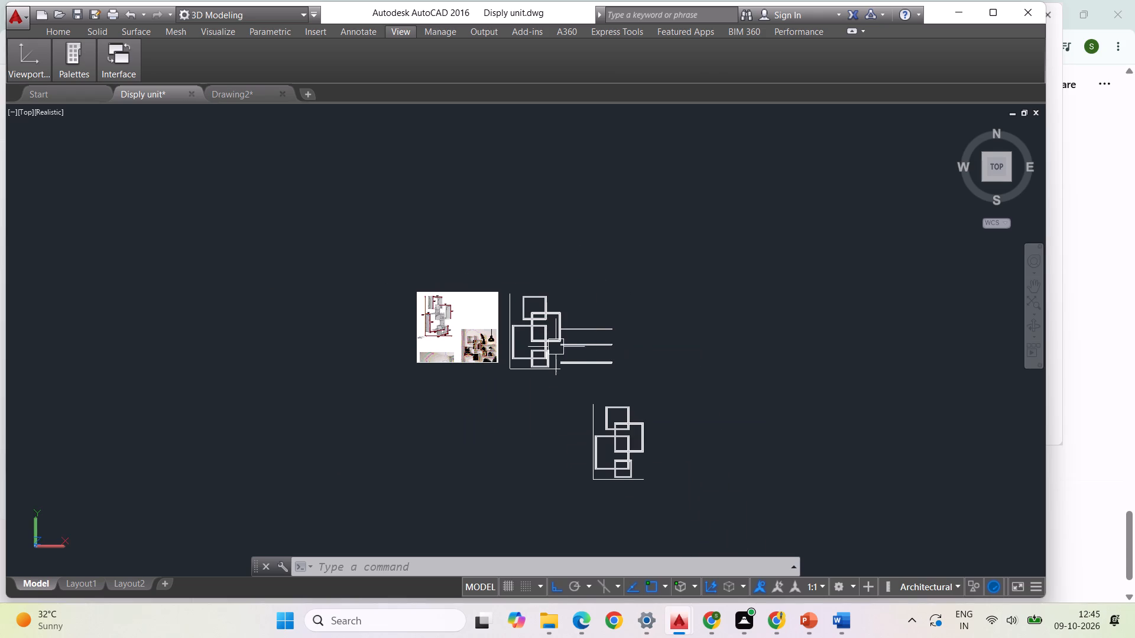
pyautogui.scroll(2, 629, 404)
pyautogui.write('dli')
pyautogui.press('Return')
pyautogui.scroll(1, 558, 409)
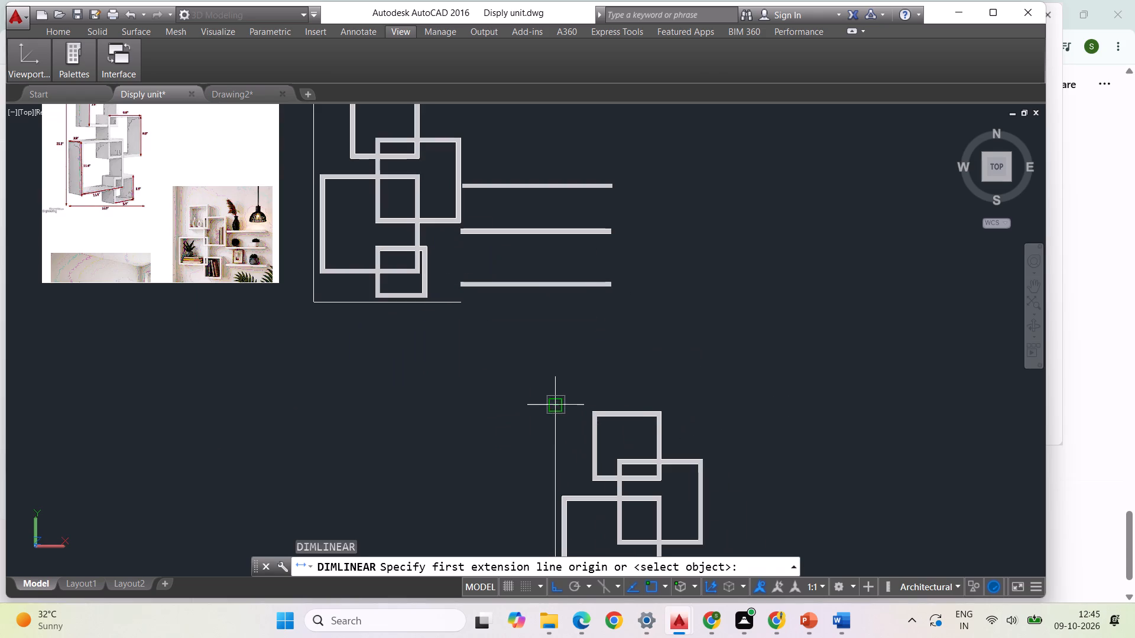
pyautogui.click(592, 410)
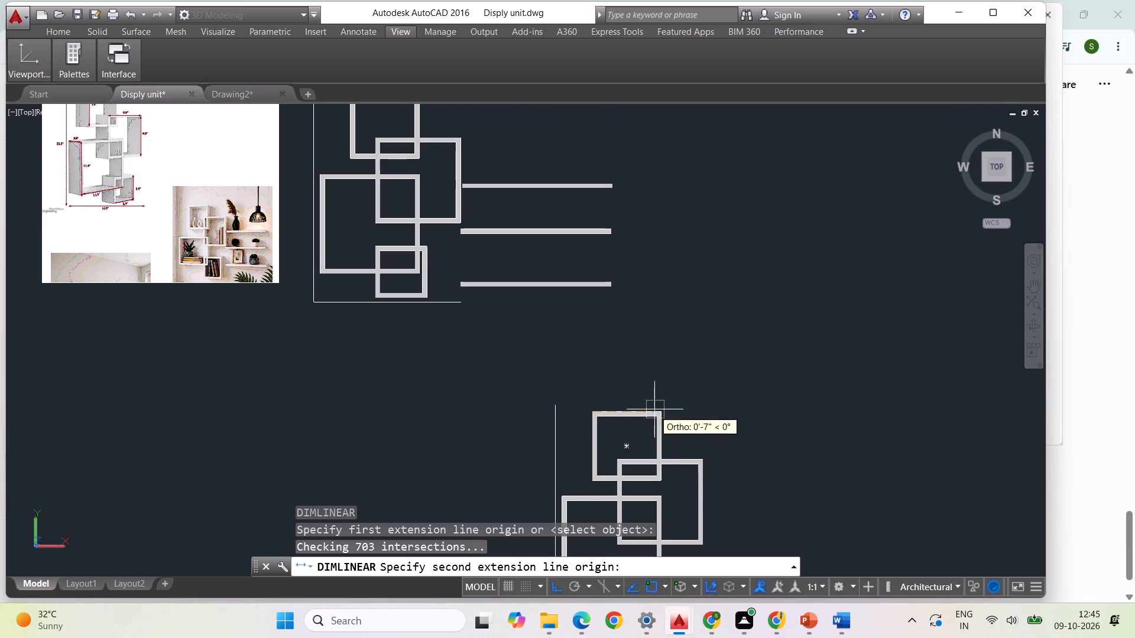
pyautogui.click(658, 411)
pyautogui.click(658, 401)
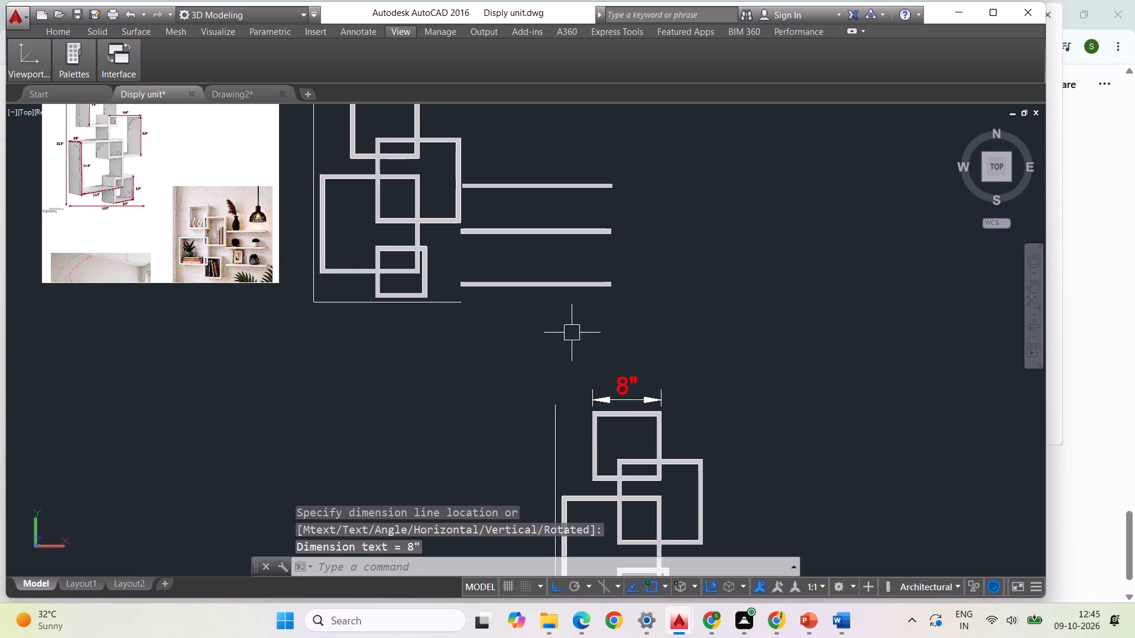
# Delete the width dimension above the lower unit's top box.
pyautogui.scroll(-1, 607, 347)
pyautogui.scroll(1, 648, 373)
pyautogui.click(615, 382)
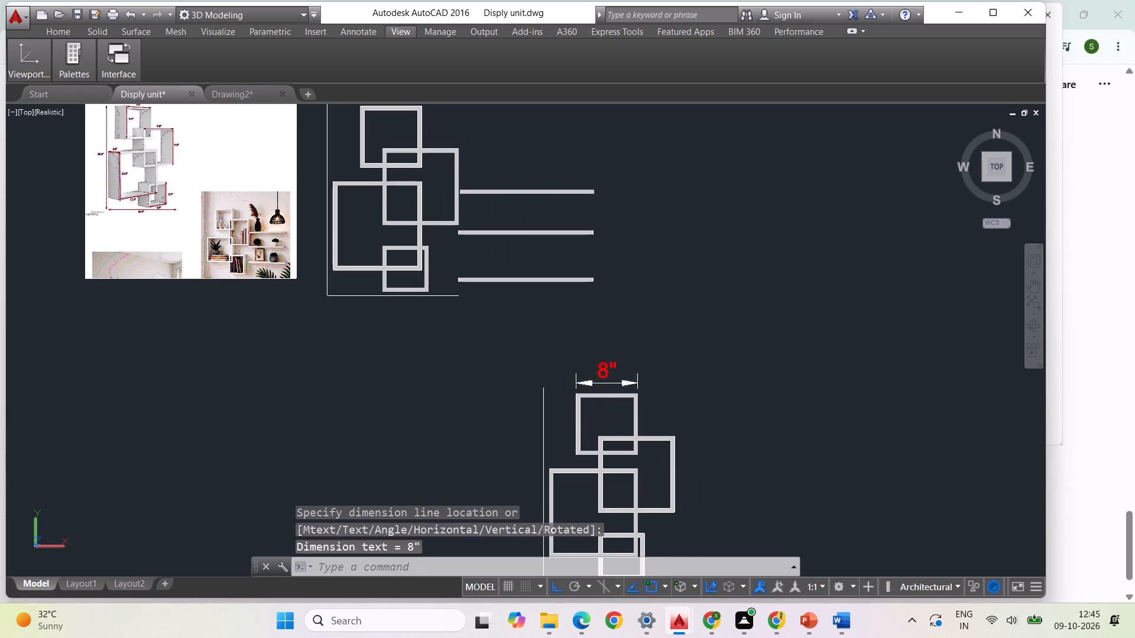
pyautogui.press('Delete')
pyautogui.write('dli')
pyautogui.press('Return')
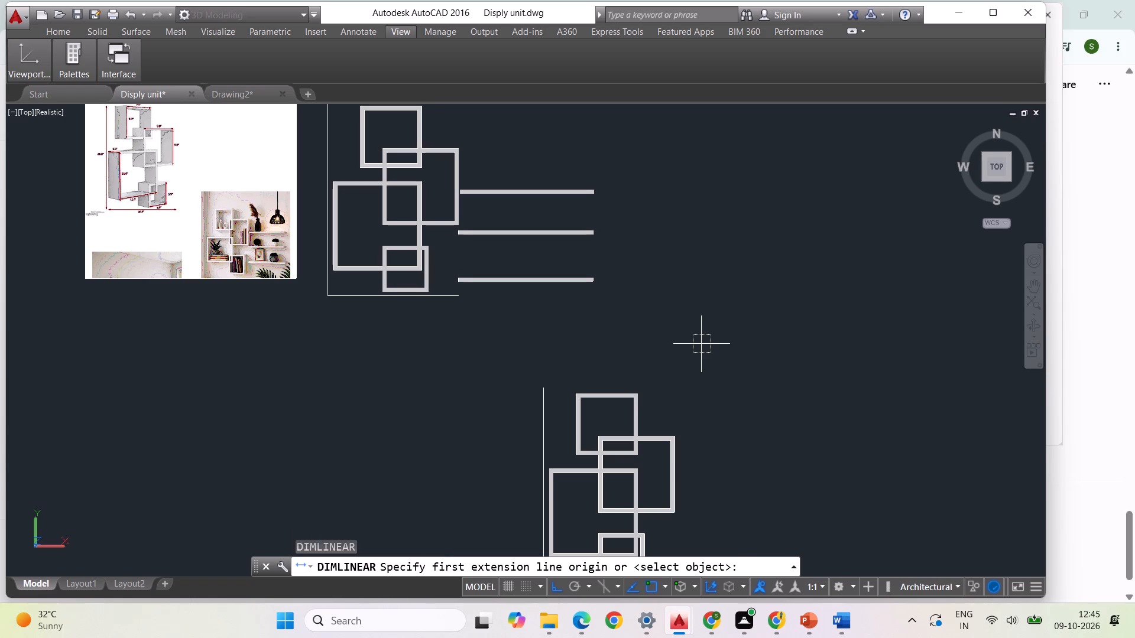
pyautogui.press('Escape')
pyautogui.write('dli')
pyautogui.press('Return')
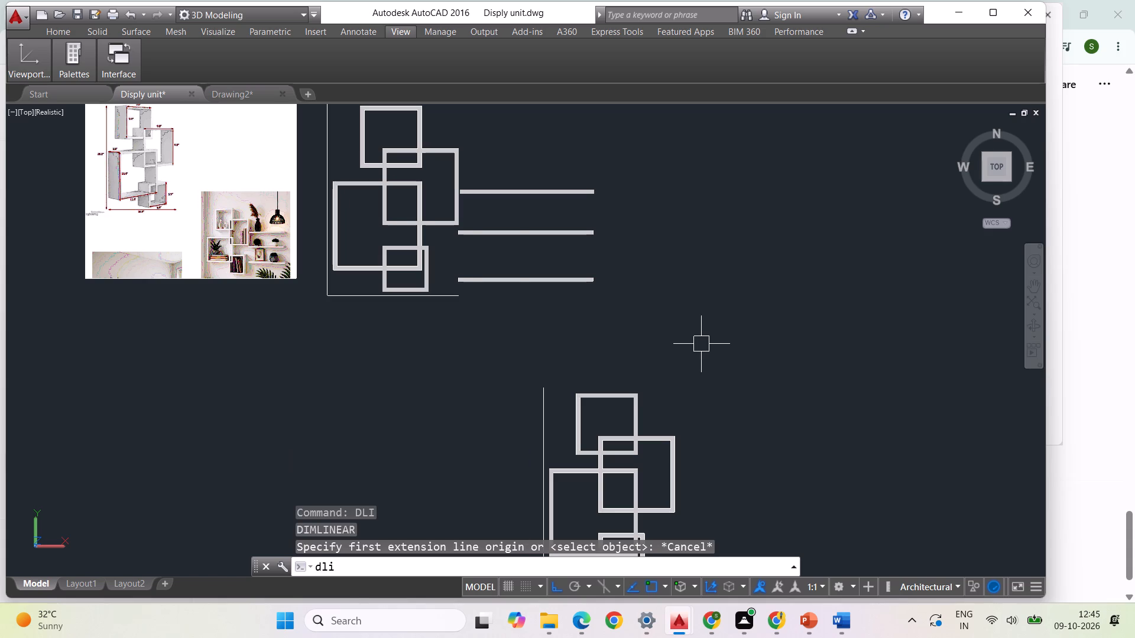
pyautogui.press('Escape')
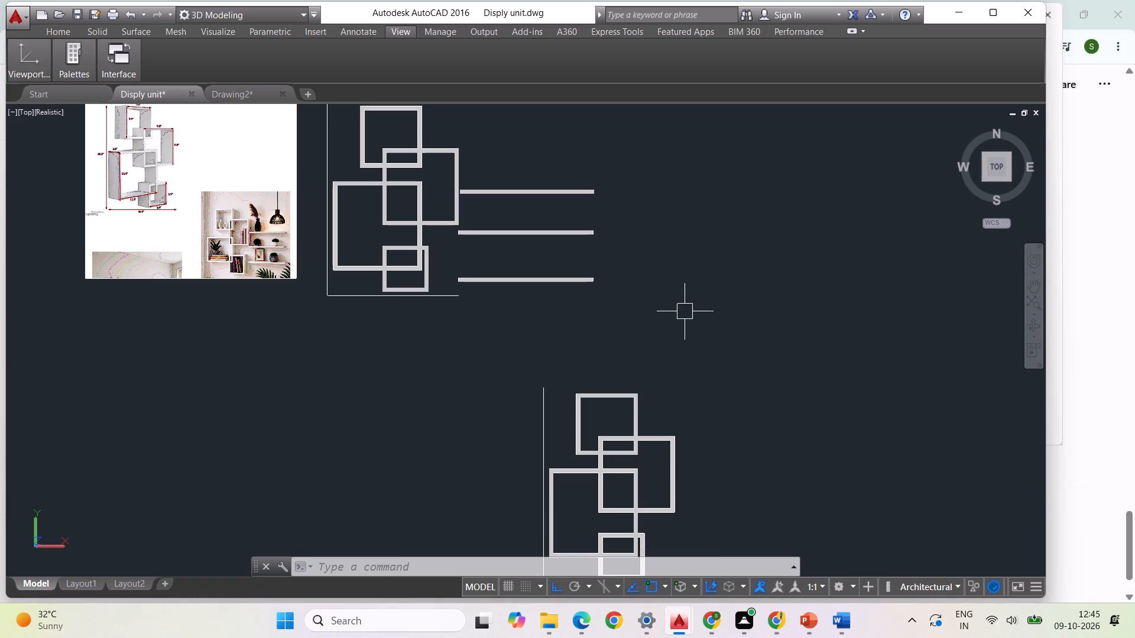
# Modify the ISO-25 dimension style to arrow size 1 and text height 1, and set the style current.
pyautogui.press('d')
pyautogui.press('Return')
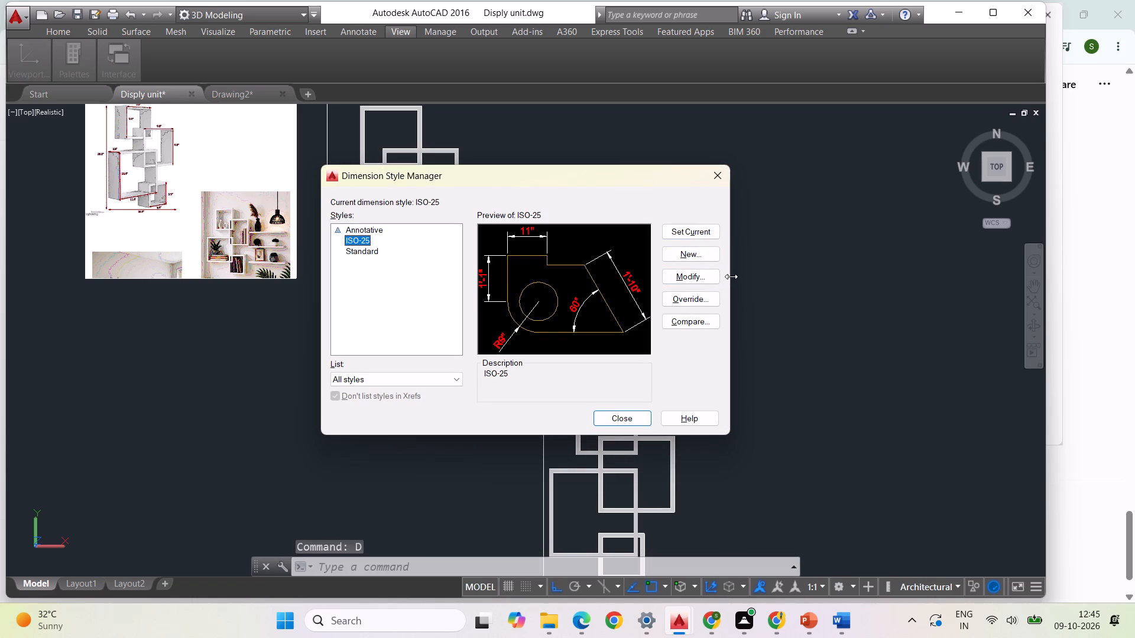
pyautogui.click(680, 278)
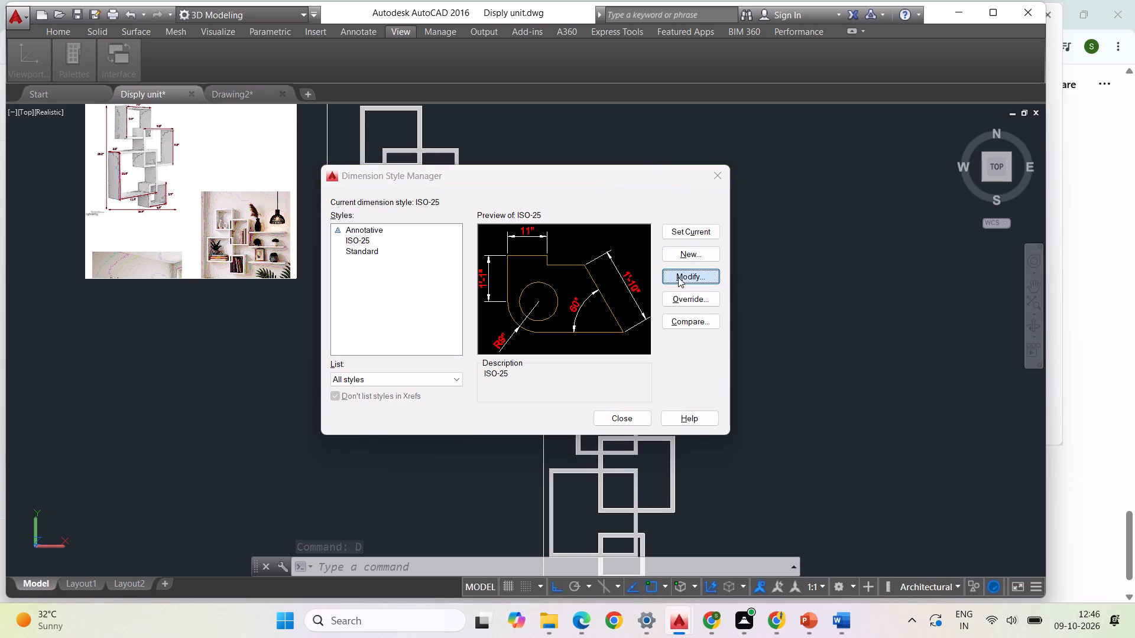
pyautogui.click(686, 273)
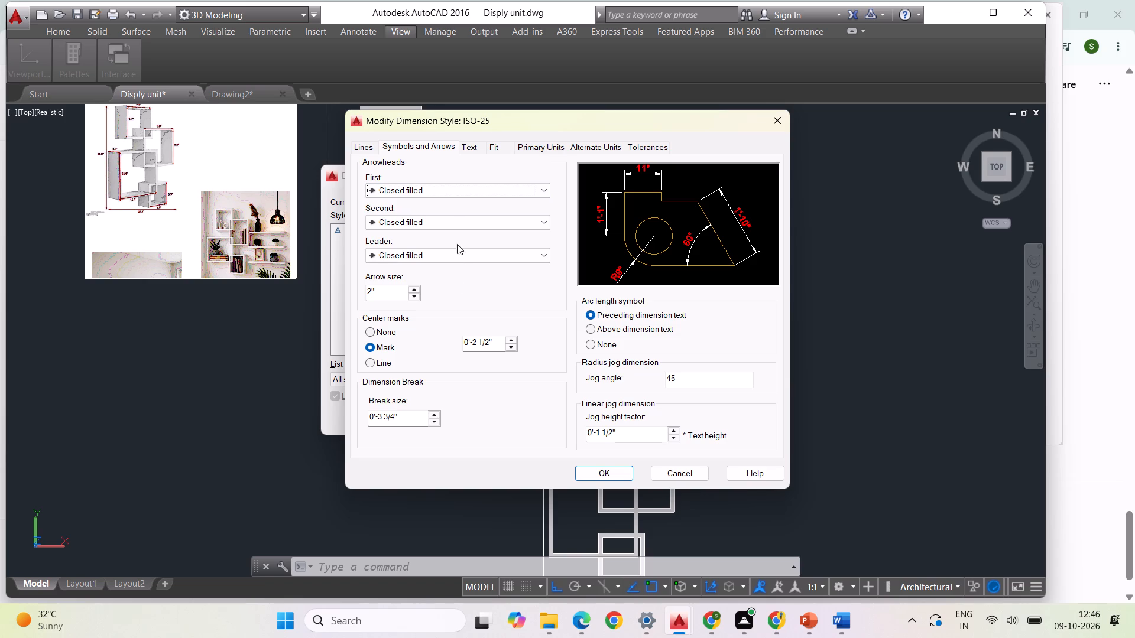
pyautogui.moveTo(377, 295); pyautogui.dragTo(351, 295)
pyautogui.press('1')
pyautogui.click(492, 146)
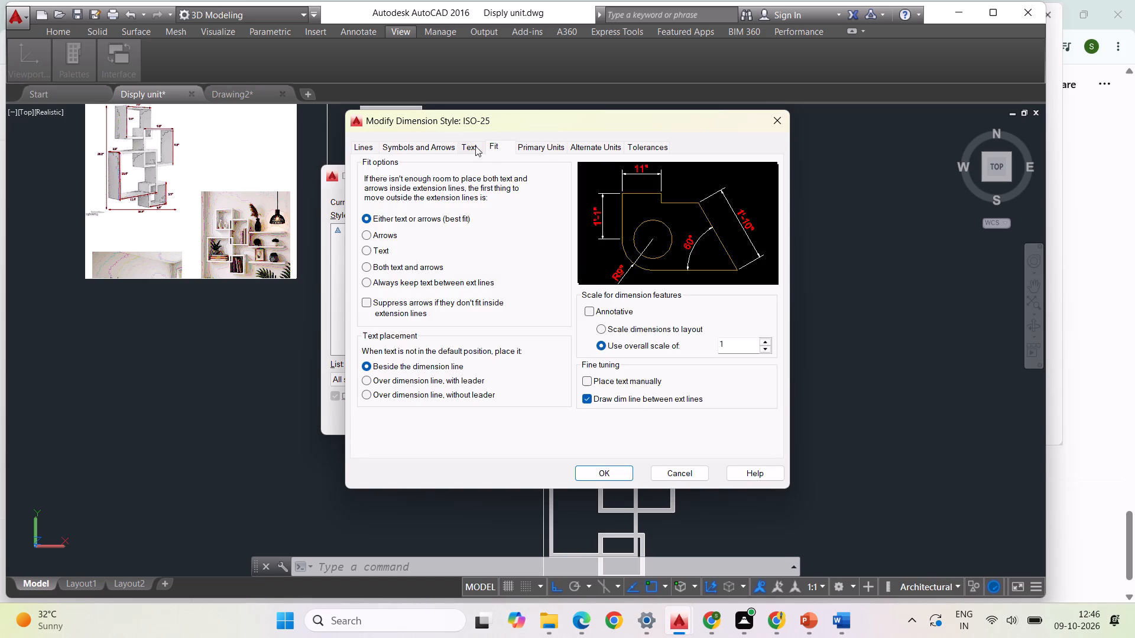
pyautogui.click(469, 146)
pyautogui.moveTo(526, 250); pyautogui.dragTo(474, 264)
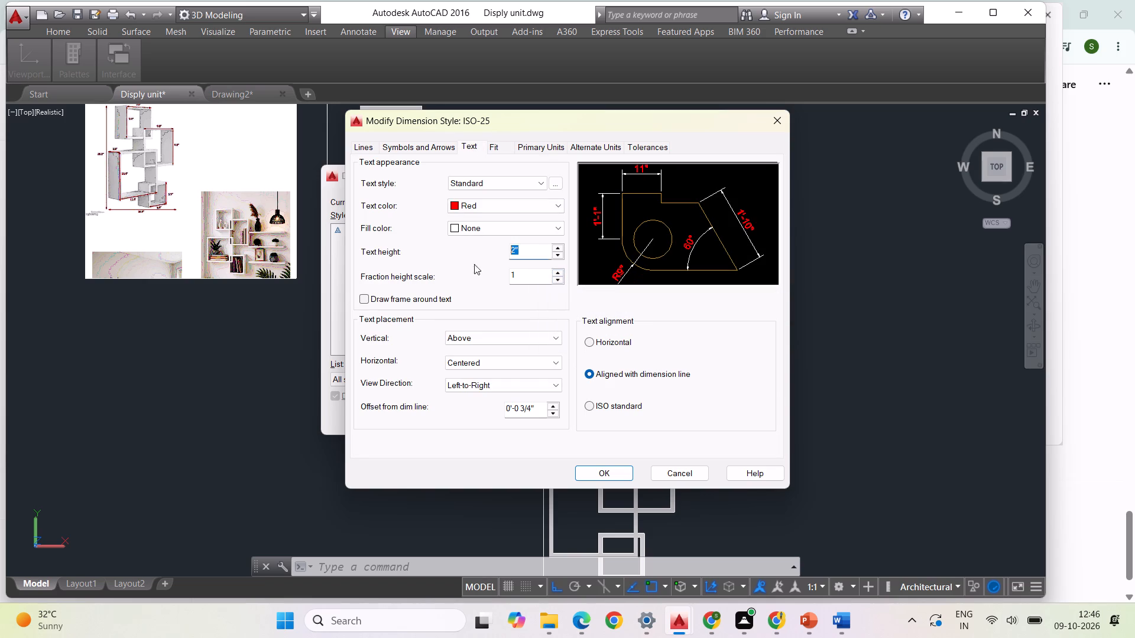
pyautogui.press('1')
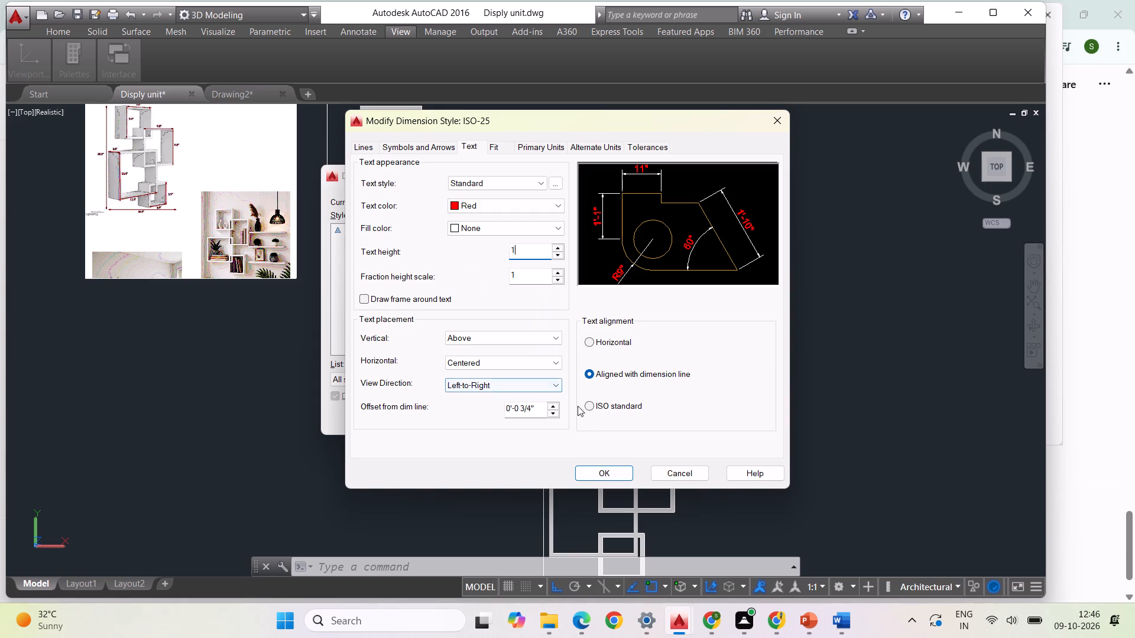
pyautogui.click(601, 466)
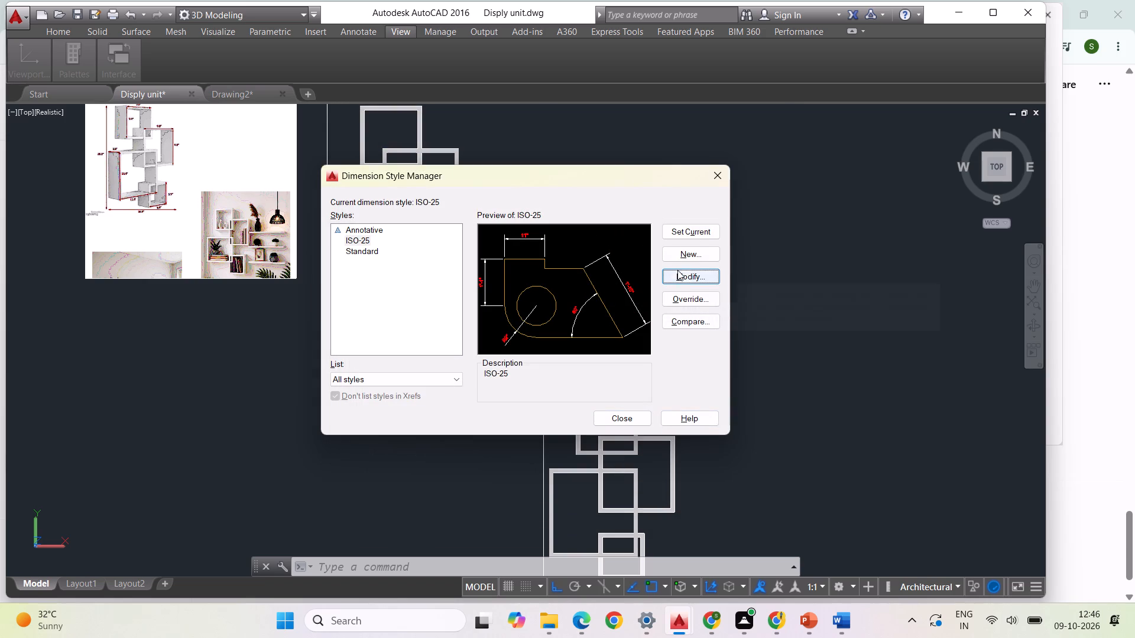
pyautogui.click(693, 232)
pyautogui.click(624, 415)
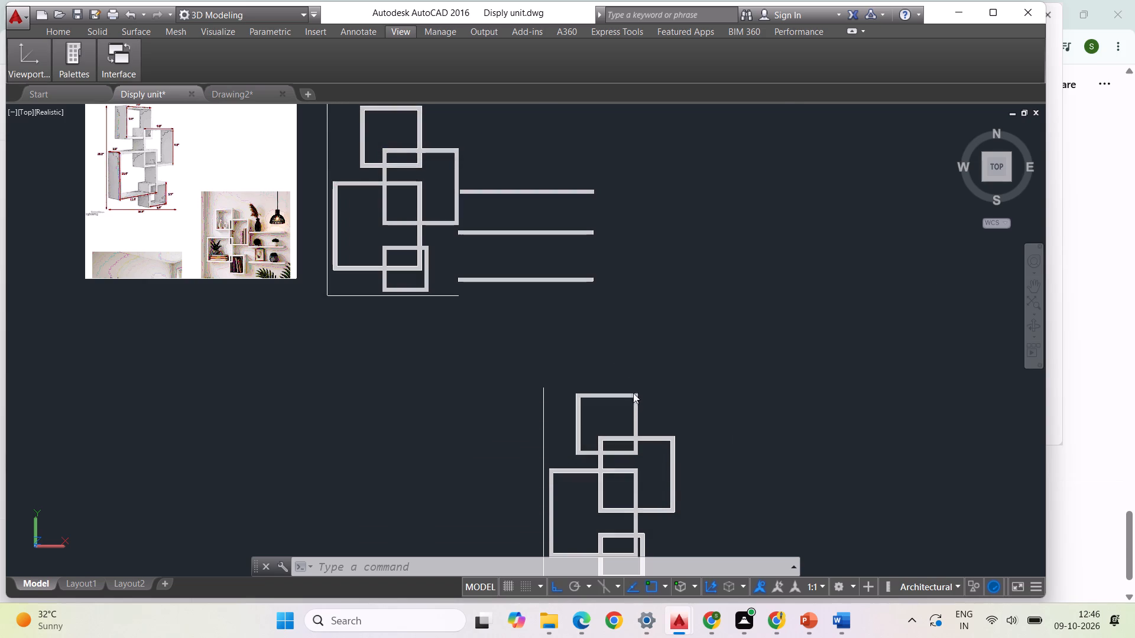
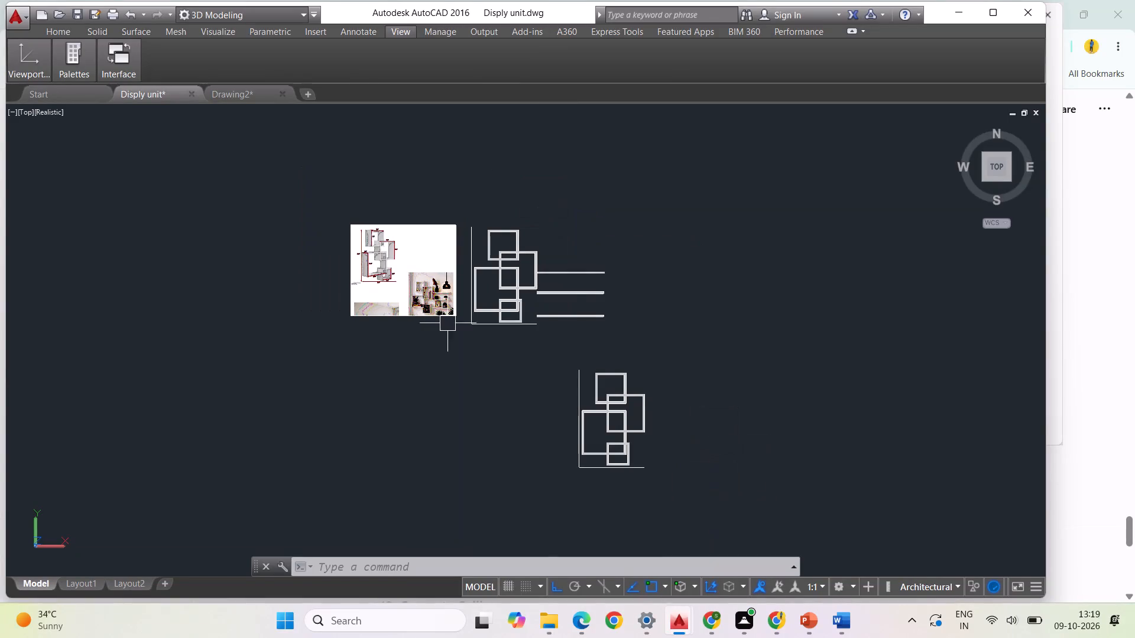
# Delete the thin vertical and horizontal reference lines bordering the upper box-shelf unit with the long shelves.
pyautogui.scroll(2, 638, 482)
pyautogui.scroll(-2, 825, 319)
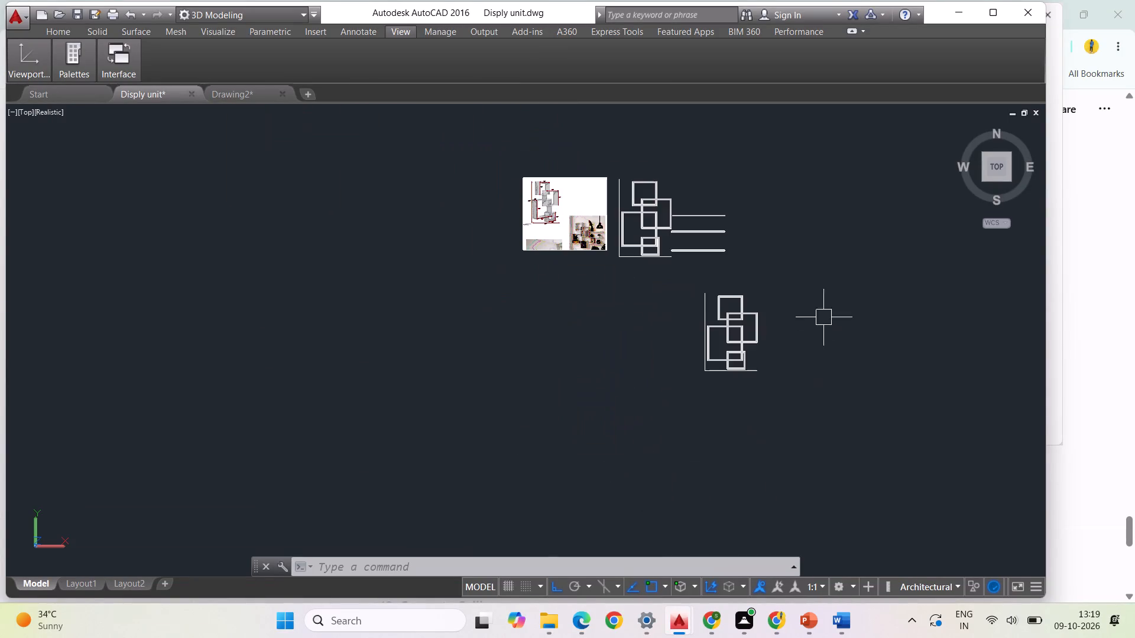
pyautogui.scroll(2, 732, 233)
pyautogui.scroll(-2, 392, 328)
pyautogui.scroll(3, 484, 258)
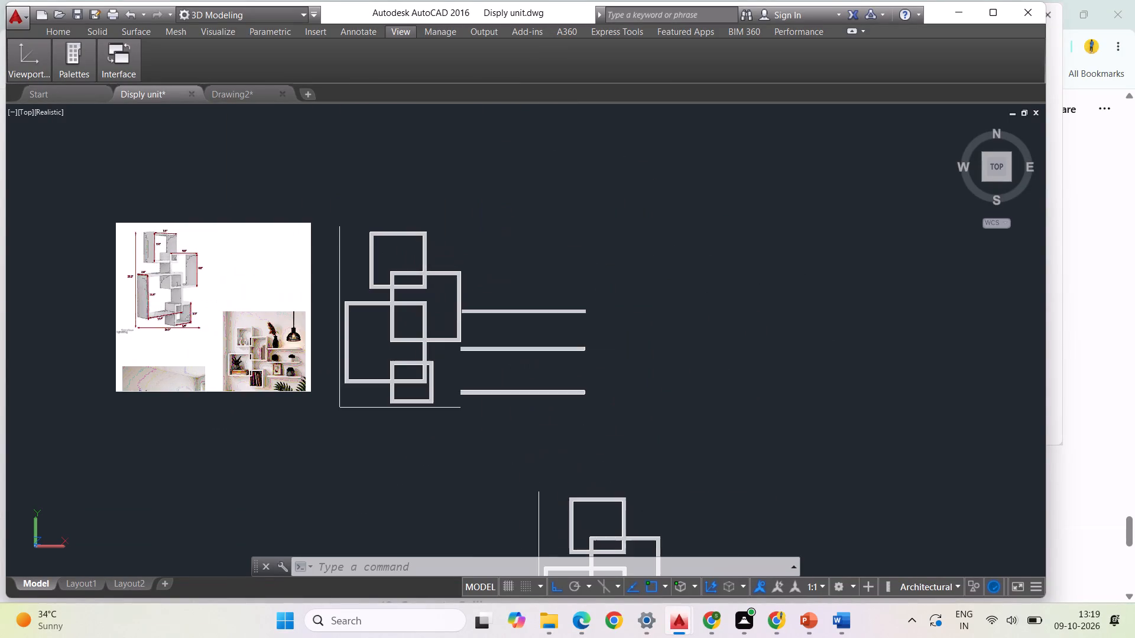
pyautogui.scroll(-1, 777, 296)
pyautogui.scroll(2, 570, 306)
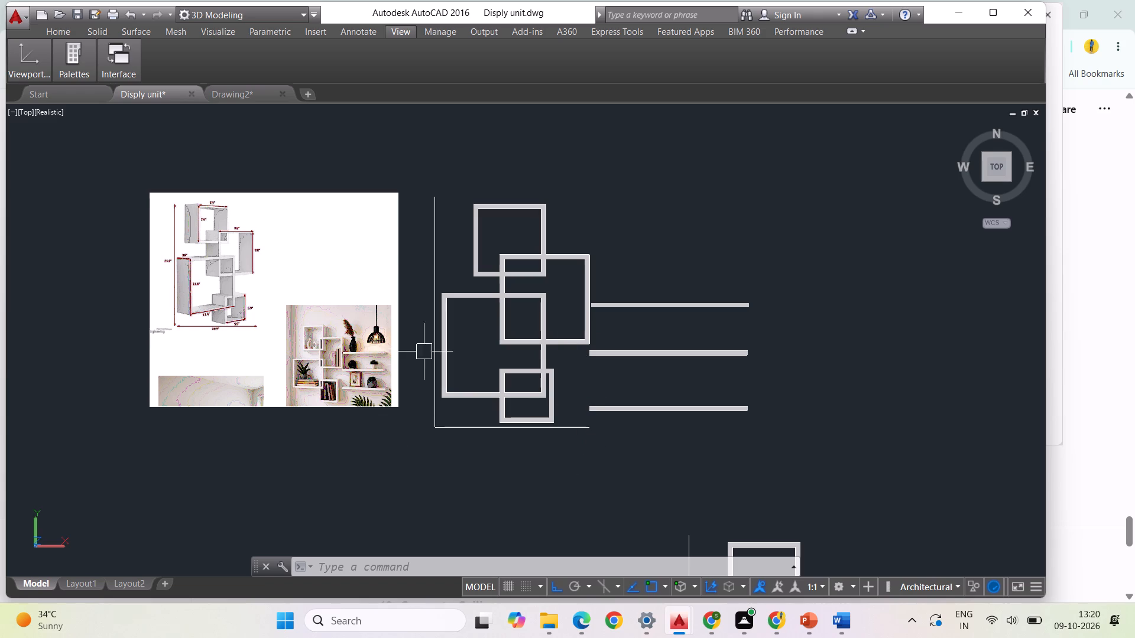
pyautogui.click(581, 425)
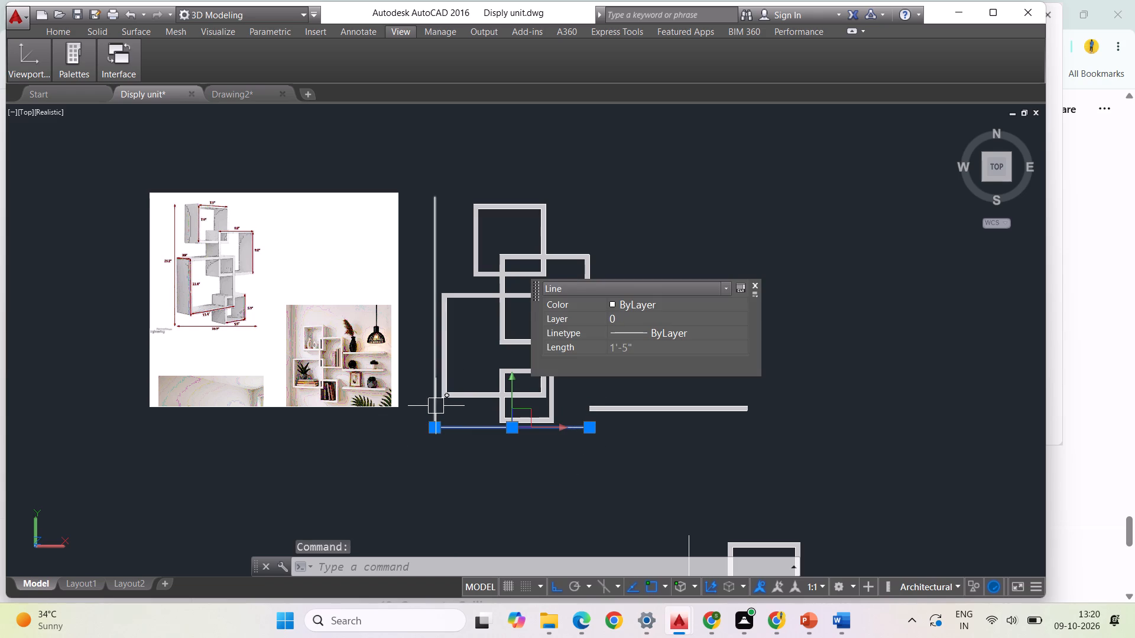
pyautogui.click(436, 406)
pyautogui.press('Delete')
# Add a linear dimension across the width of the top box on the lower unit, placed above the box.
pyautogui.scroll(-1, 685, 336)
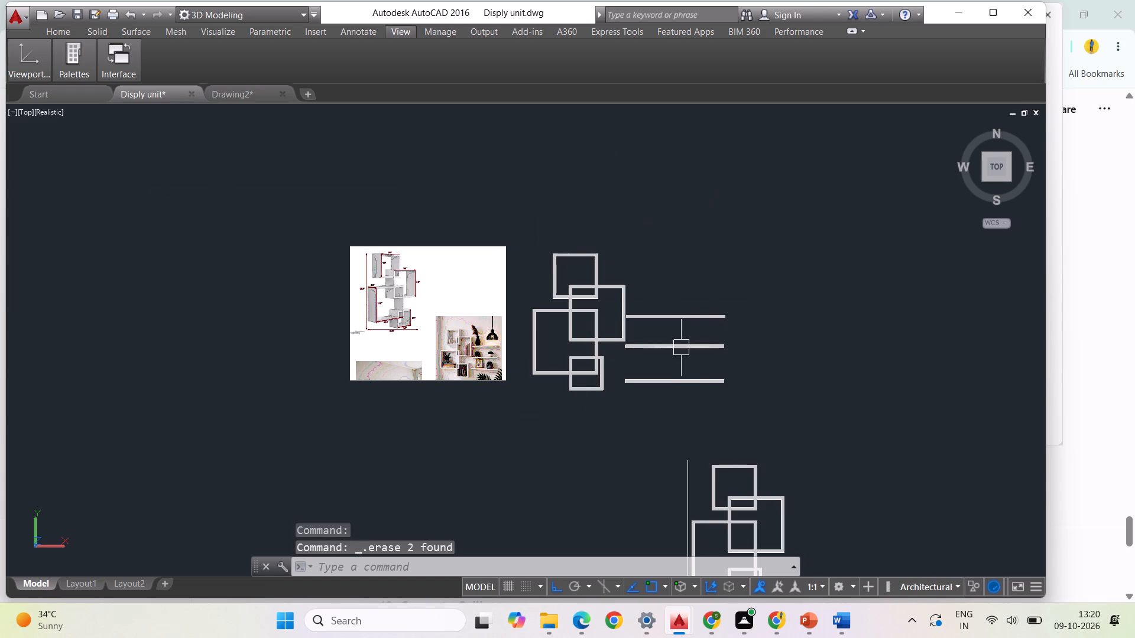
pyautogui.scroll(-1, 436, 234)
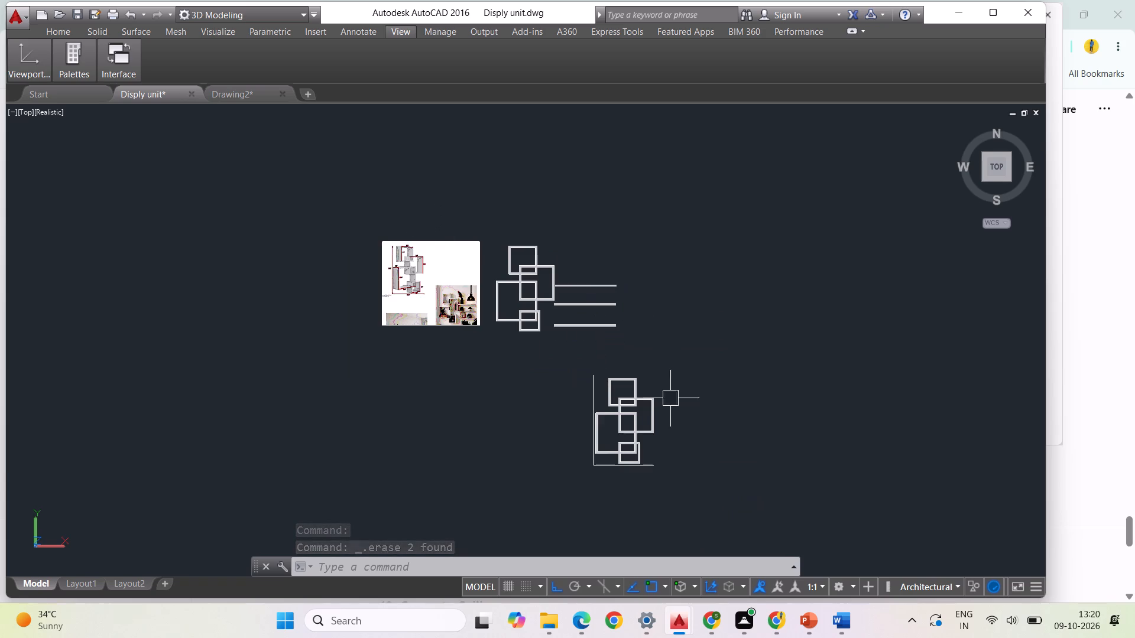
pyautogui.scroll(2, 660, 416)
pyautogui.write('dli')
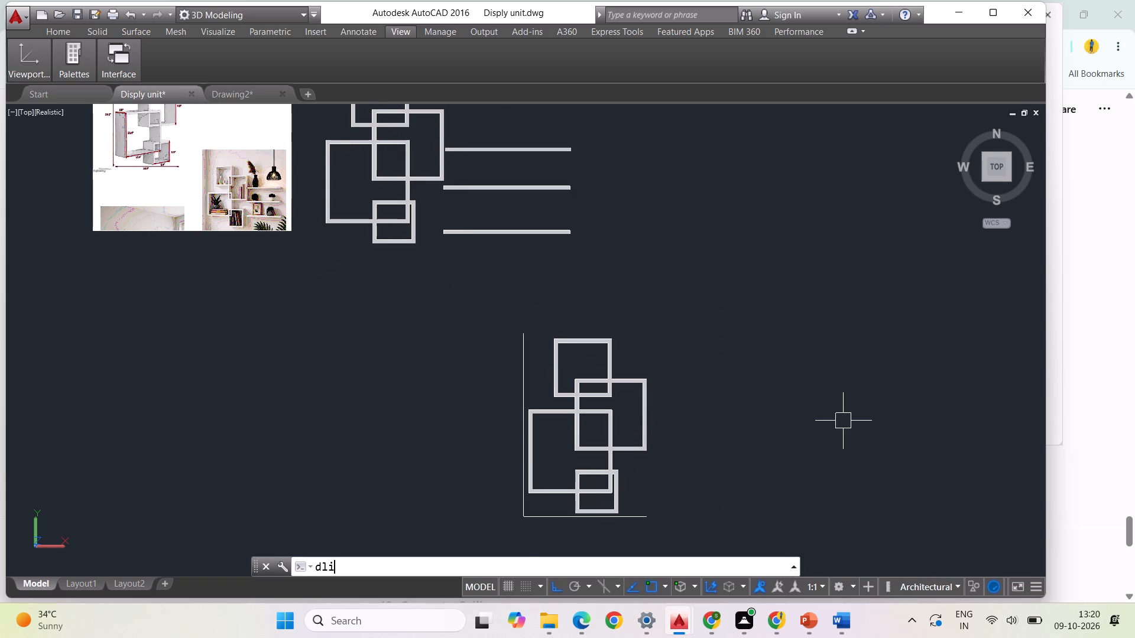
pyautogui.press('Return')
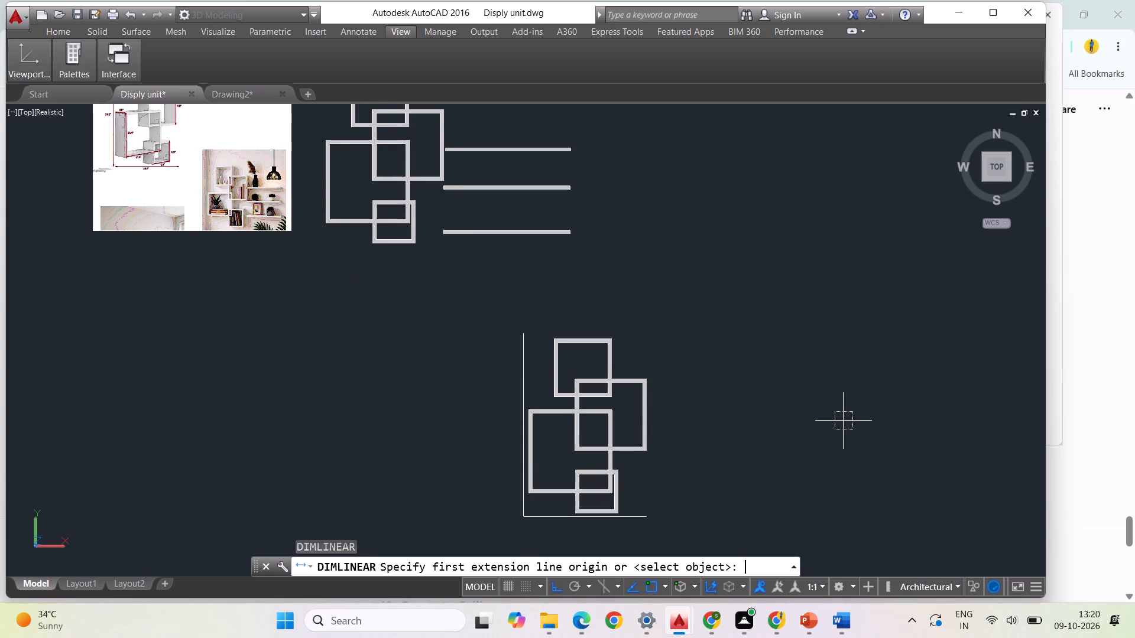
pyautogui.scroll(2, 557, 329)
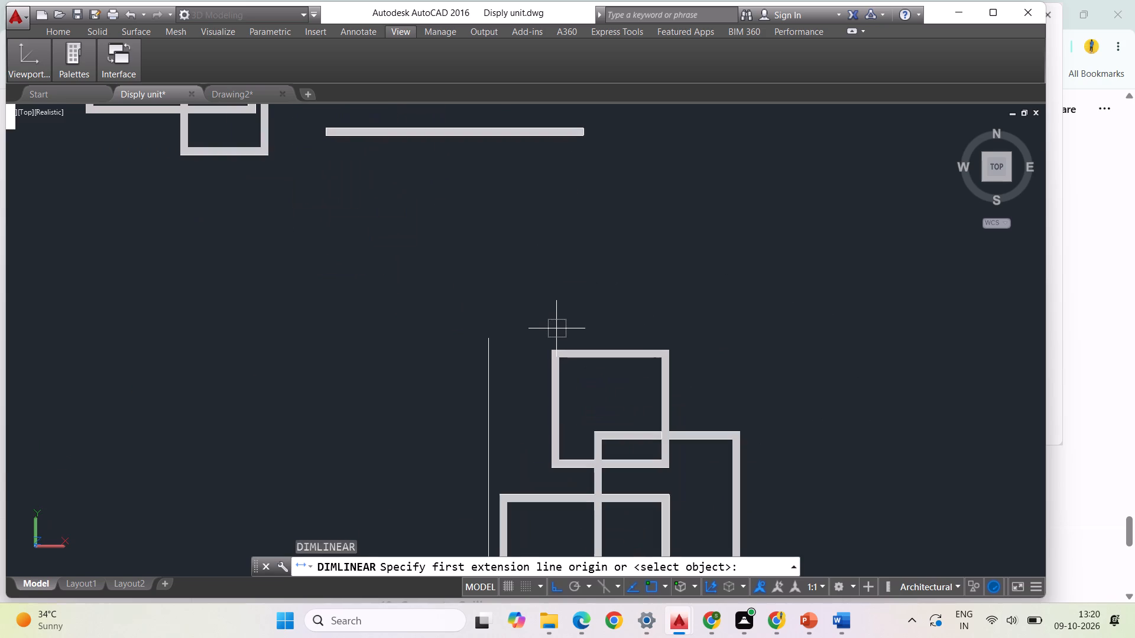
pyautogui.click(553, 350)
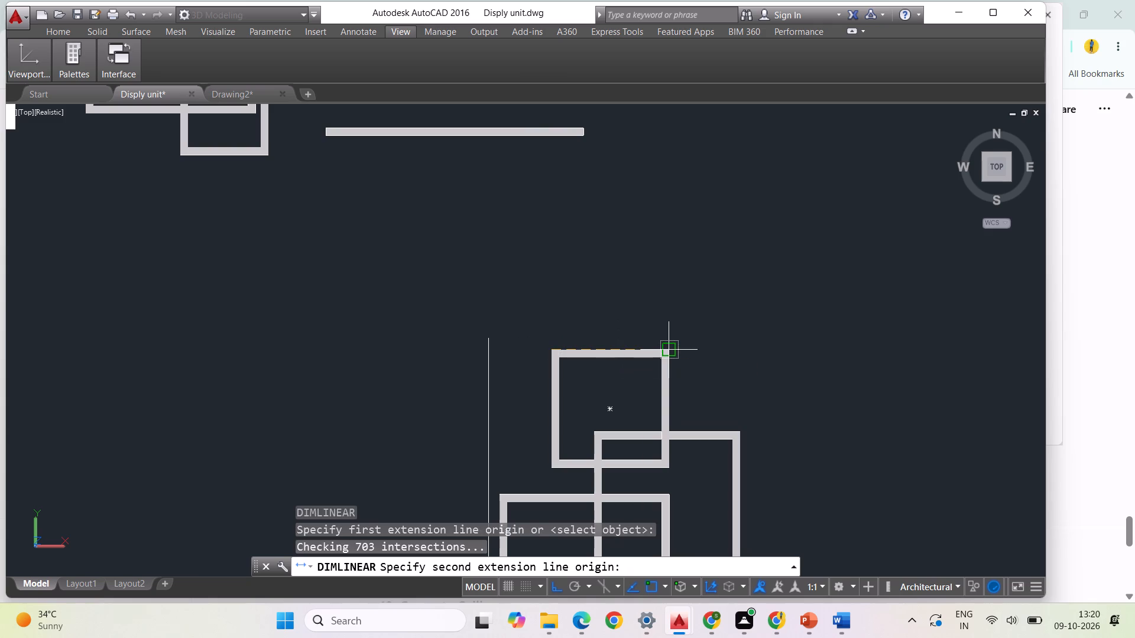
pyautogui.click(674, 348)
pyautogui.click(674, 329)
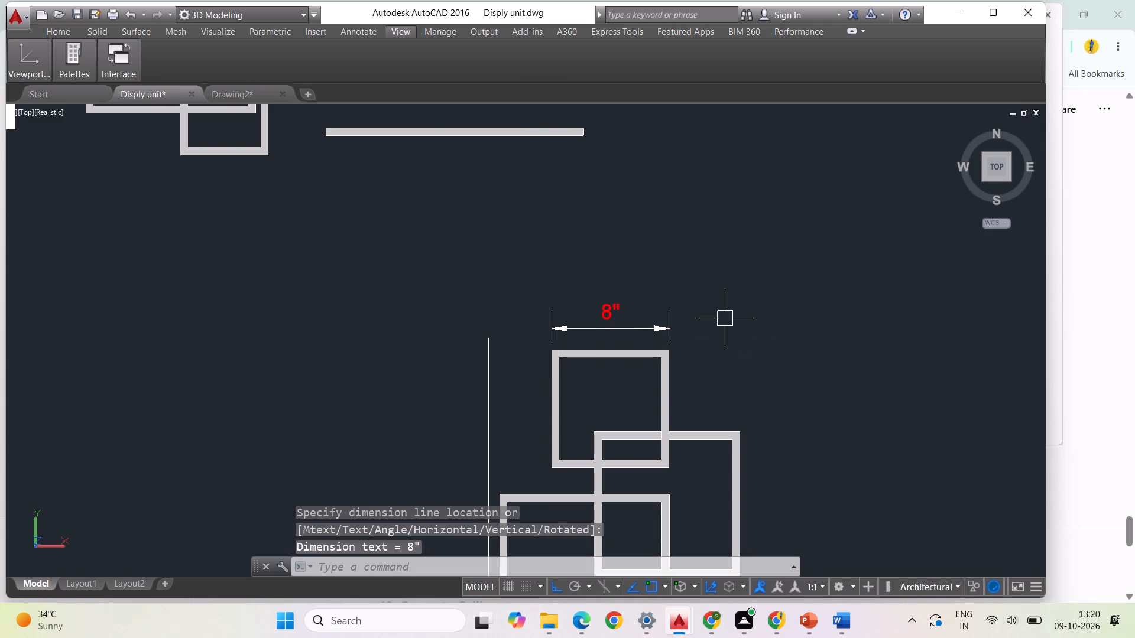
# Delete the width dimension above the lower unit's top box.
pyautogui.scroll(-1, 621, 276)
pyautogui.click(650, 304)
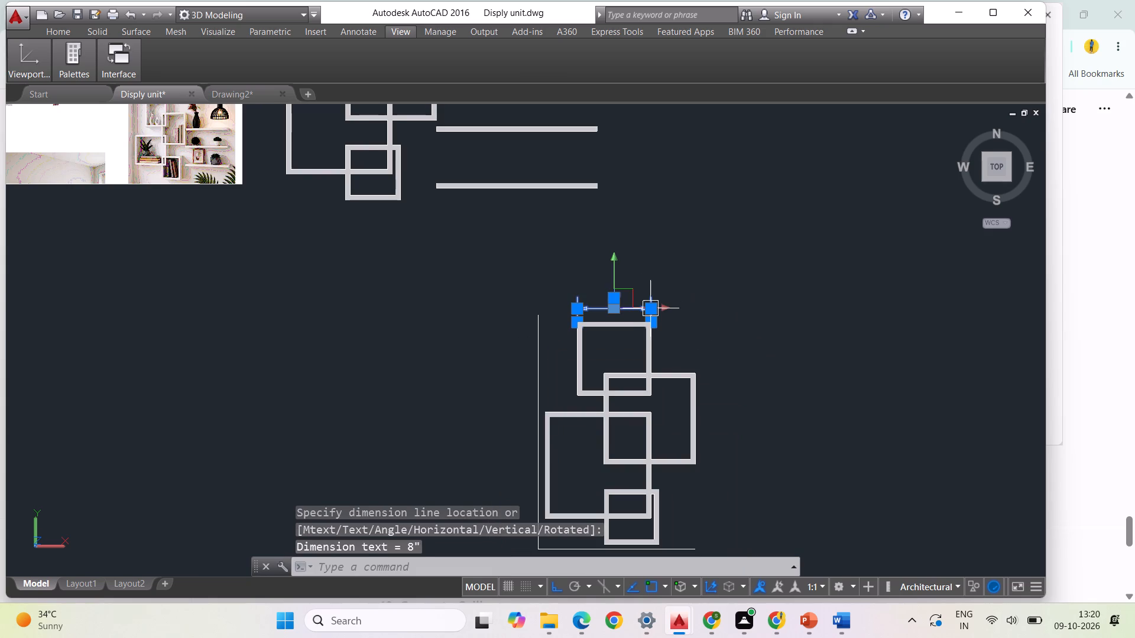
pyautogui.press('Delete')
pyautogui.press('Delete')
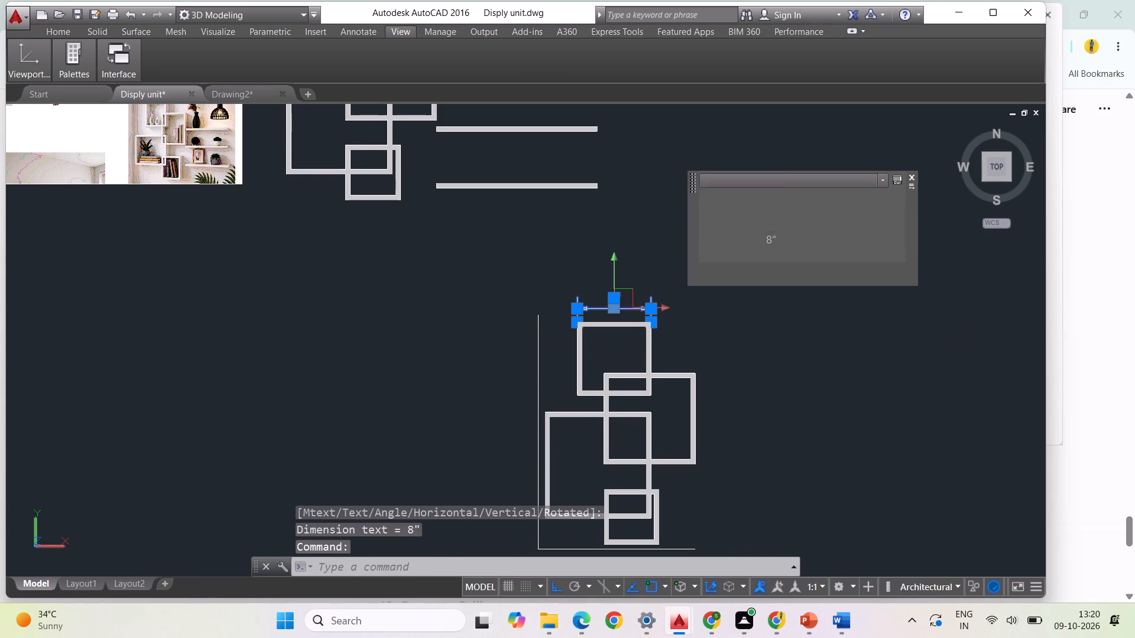
# Add a linear width dimension to the lower unit's top box, placed close above its upper edge.
pyautogui.write('dli')
pyautogui.press('Return')
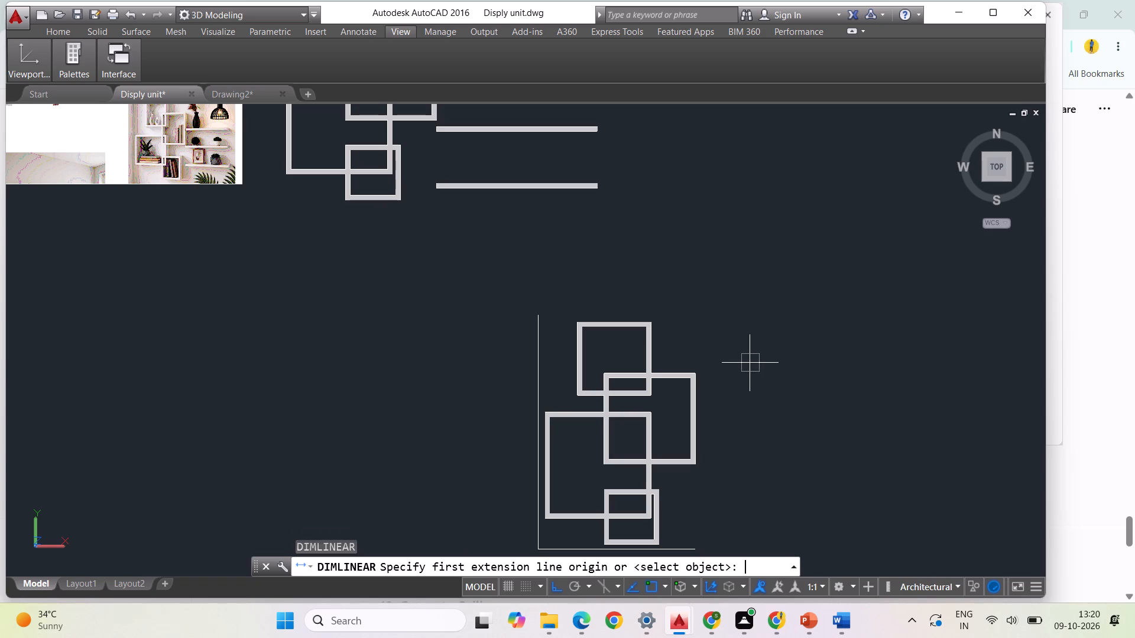
pyautogui.scroll(2, 576, 325)
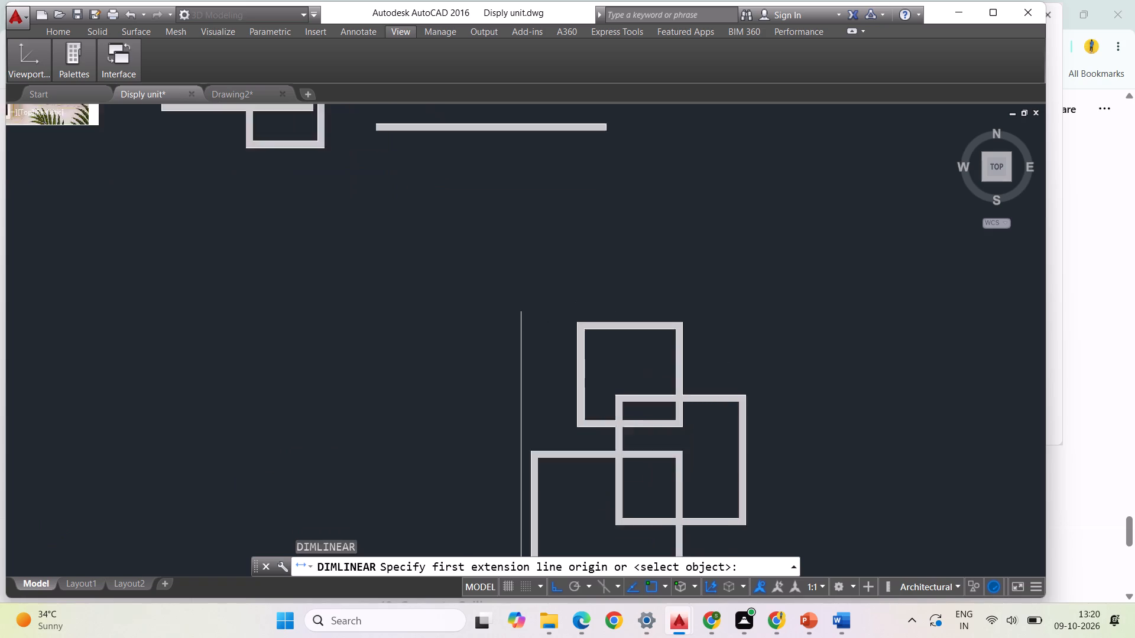
pyautogui.scroll(1, 576, 325)
pyautogui.click(575, 326)
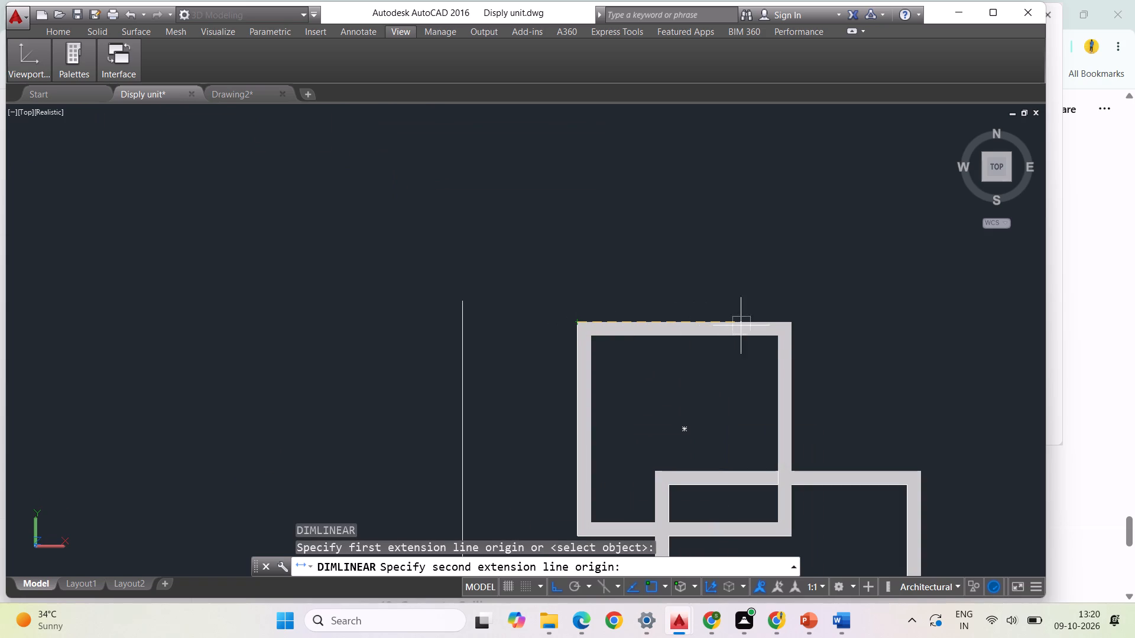
pyautogui.click(787, 325)
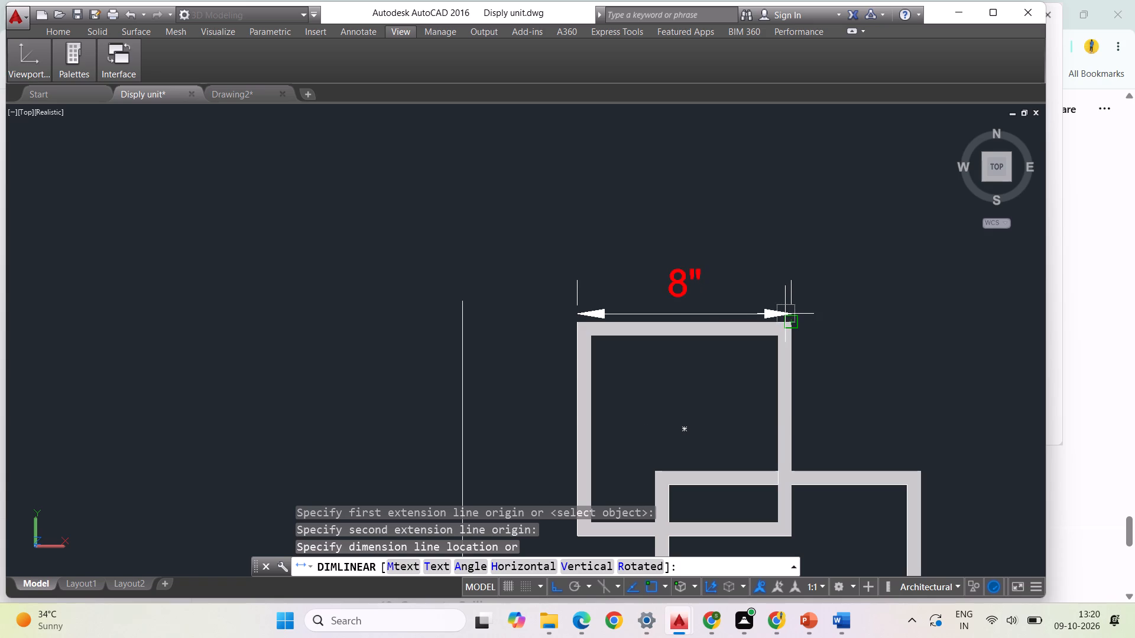
pyautogui.click(786, 311)
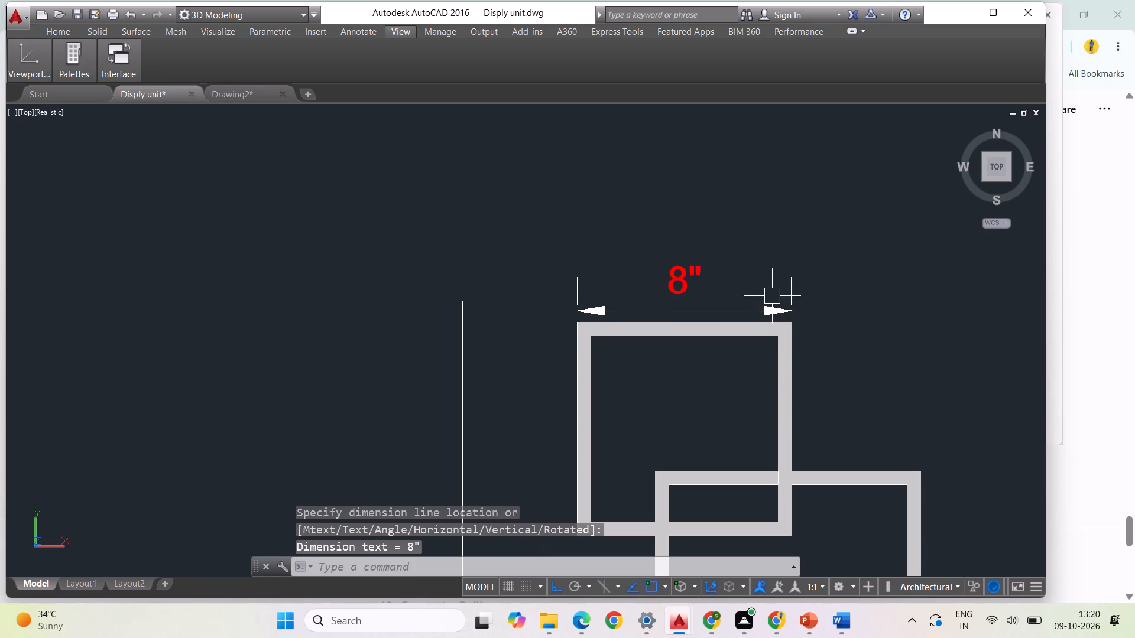
# Add a vertical linear dimension for the height of the lower unit's top box, placed on the box's left side.
pyautogui.scroll(-1, 574, 258)
pyautogui.press('space')
pyautogui.press('space')
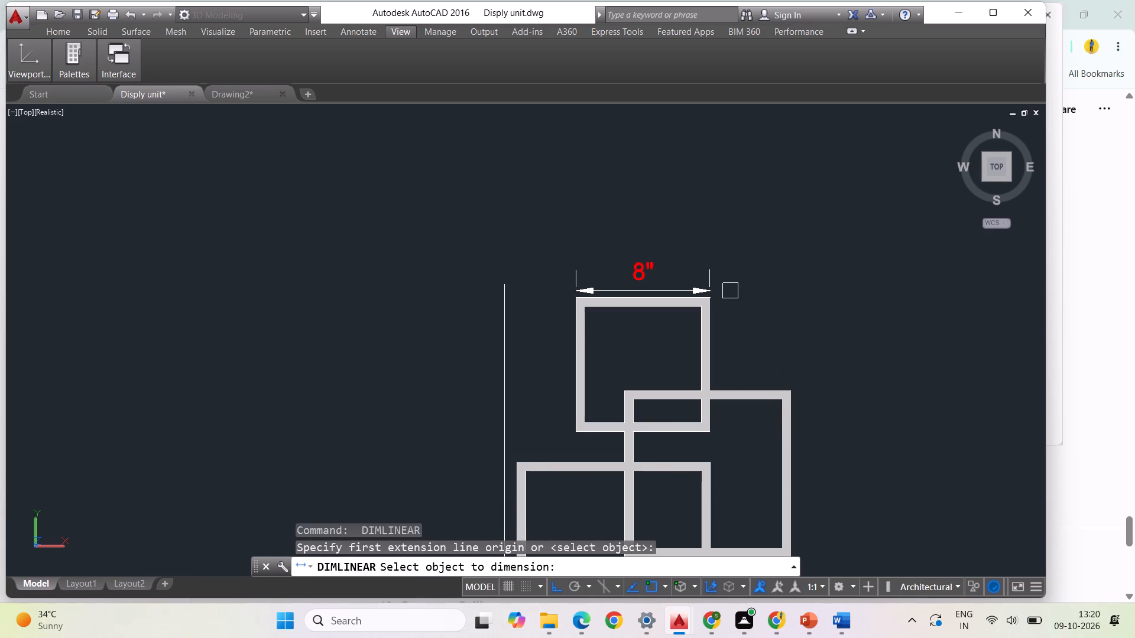
pyautogui.press('space')
pyautogui.press('space')
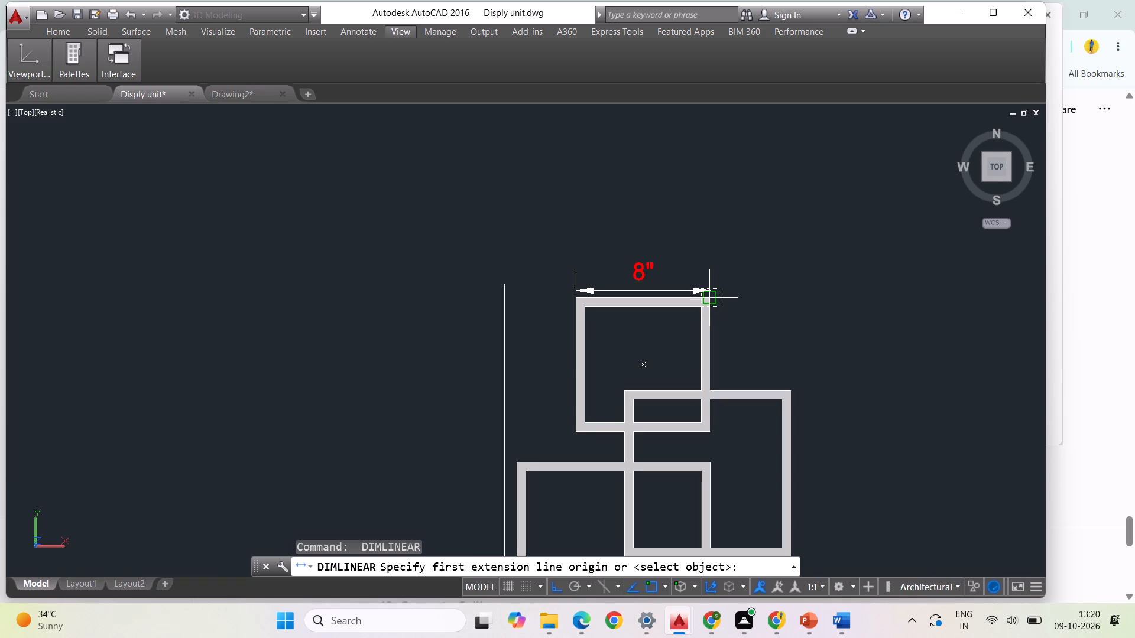
pyautogui.click(712, 298)
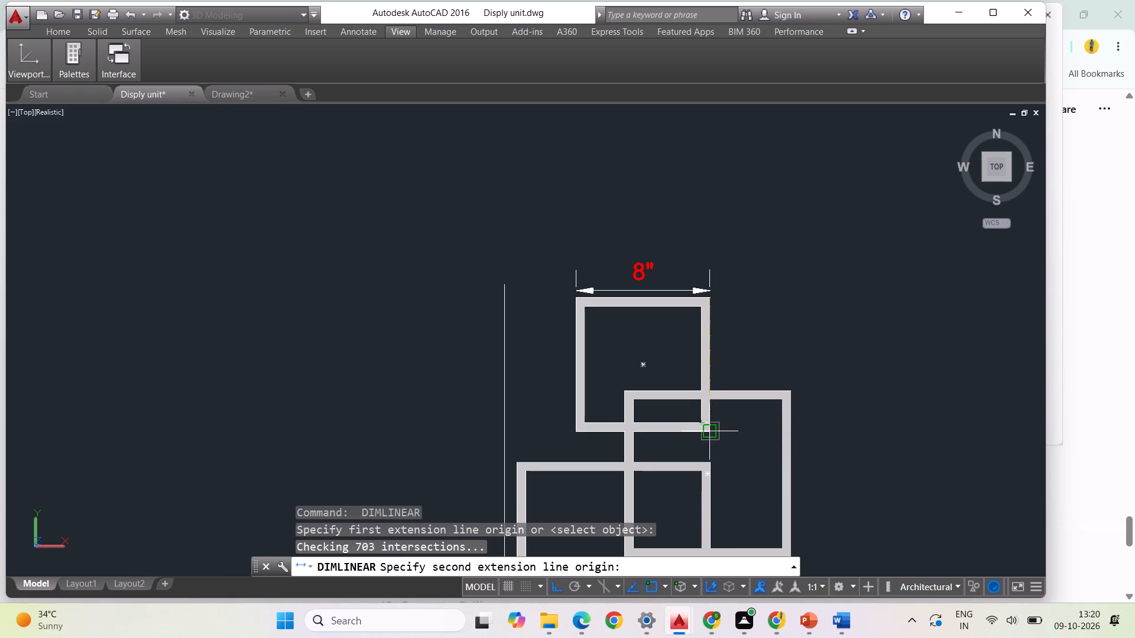
pyautogui.click(710, 432)
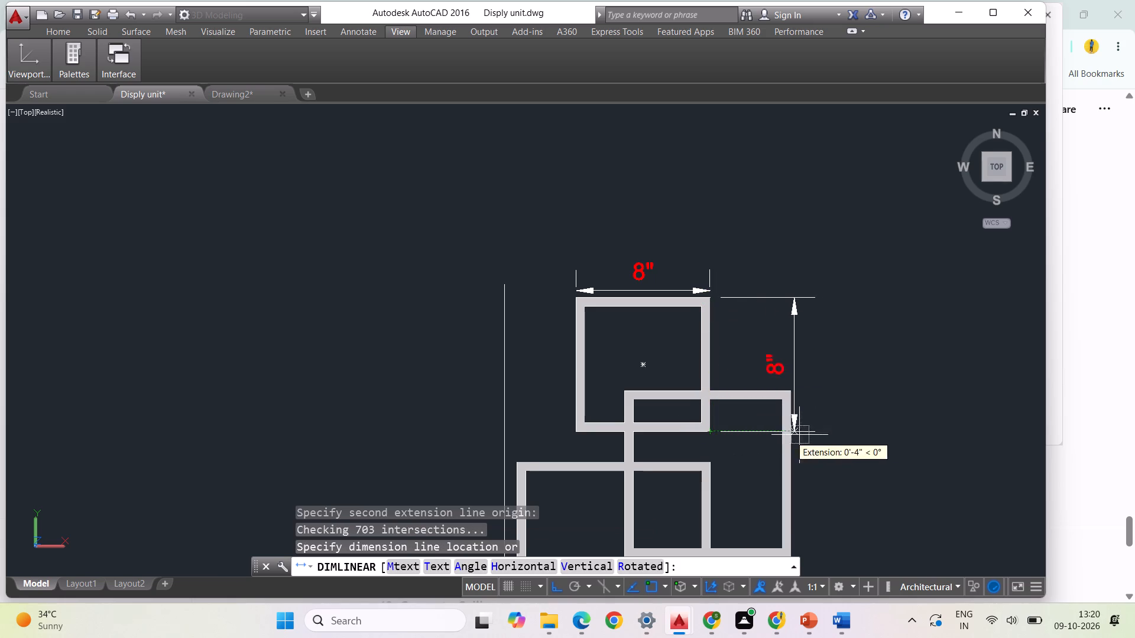
pyautogui.click(552, 434)
# Add a vertical linear dimension for the height of the lower unit's second box, placed outside its right edge.
pyautogui.scroll(-2, 541, 185)
pyautogui.scroll(1, 638, 296)
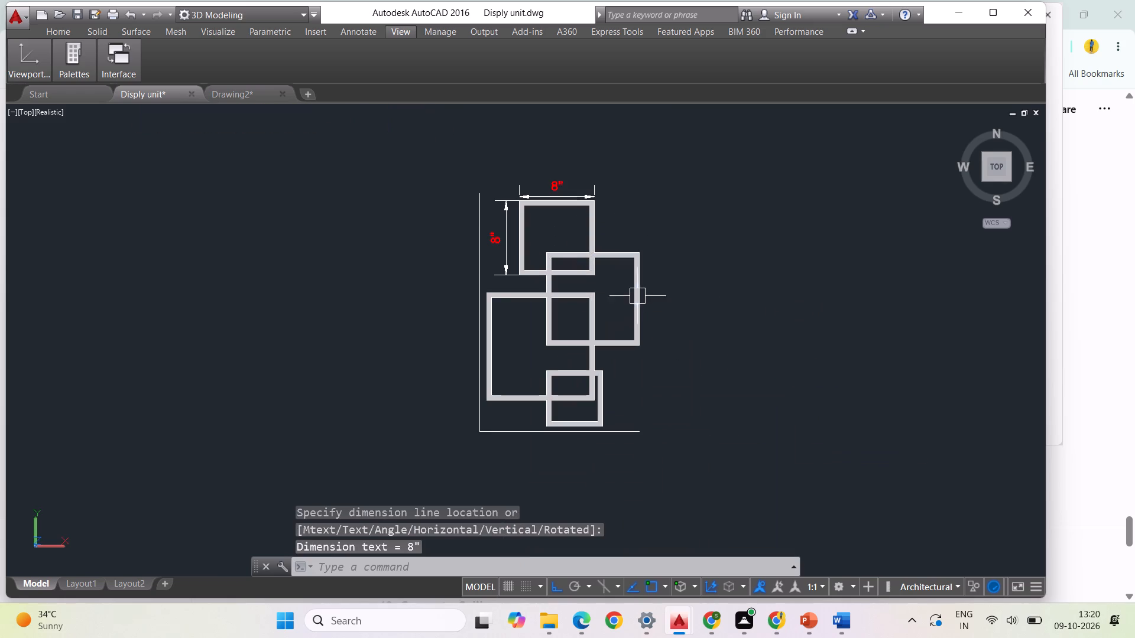
pyautogui.press('space')
pyautogui.press('space')
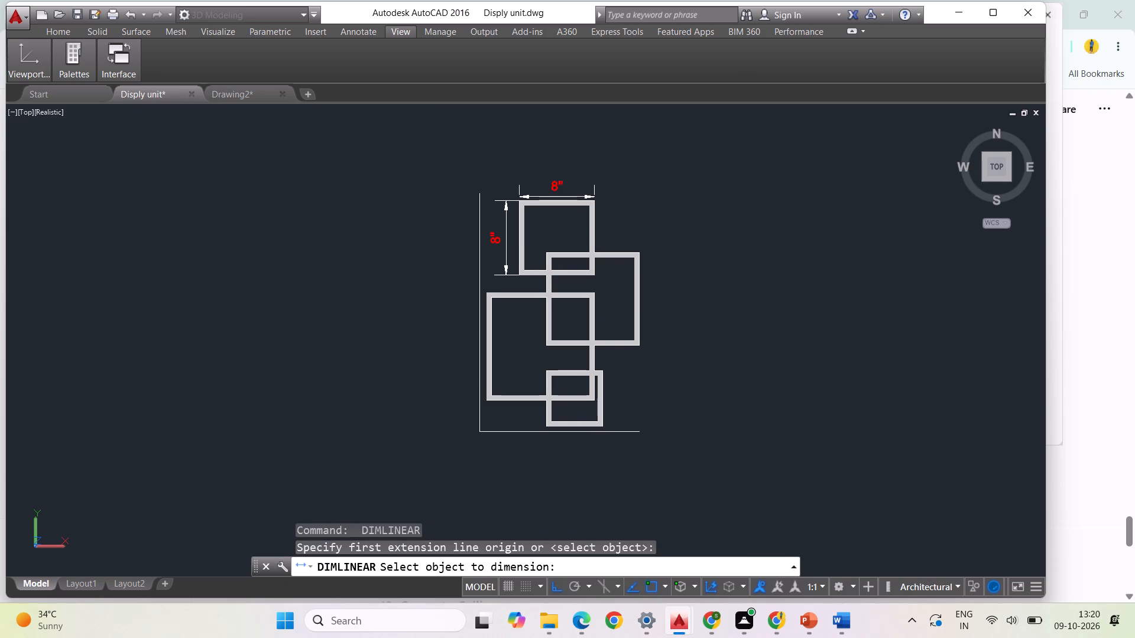
pyautogui.press('space')
pyautogui.press('space')
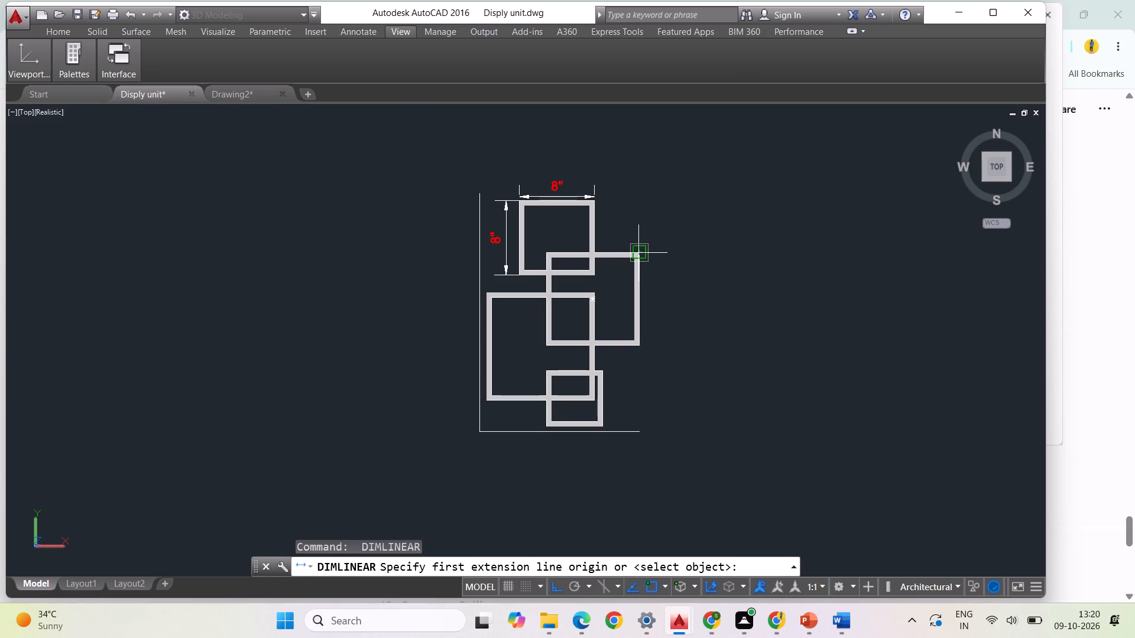
pyautogui.scroll(3, 640, 254)
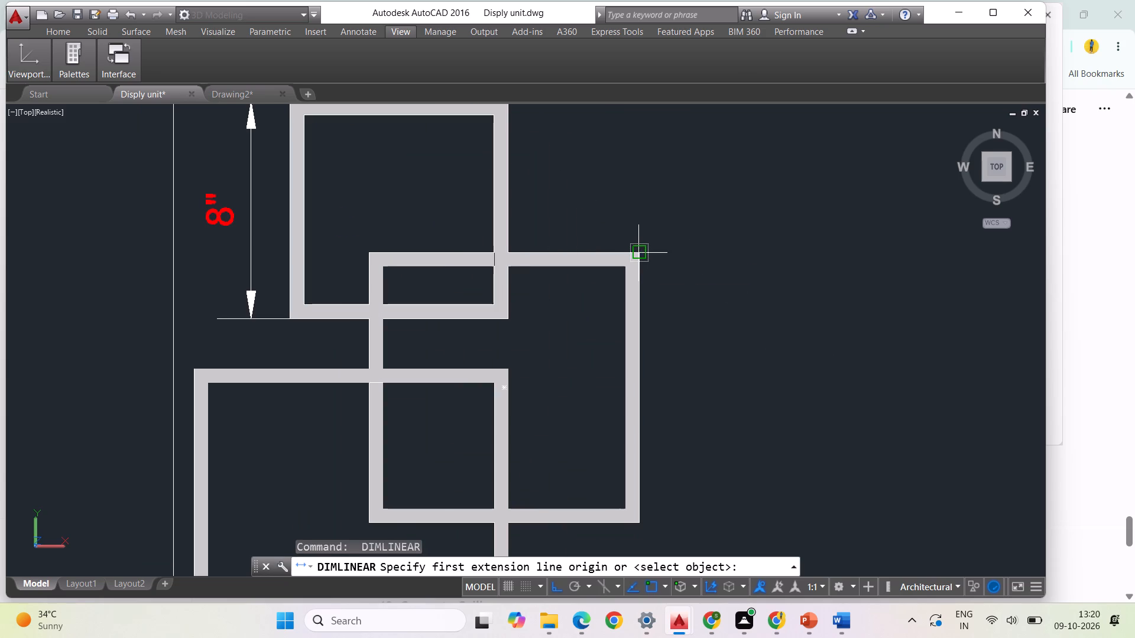
pyautogui.click(637, 252)
pyautogui.scroll(-1, 628, 412)
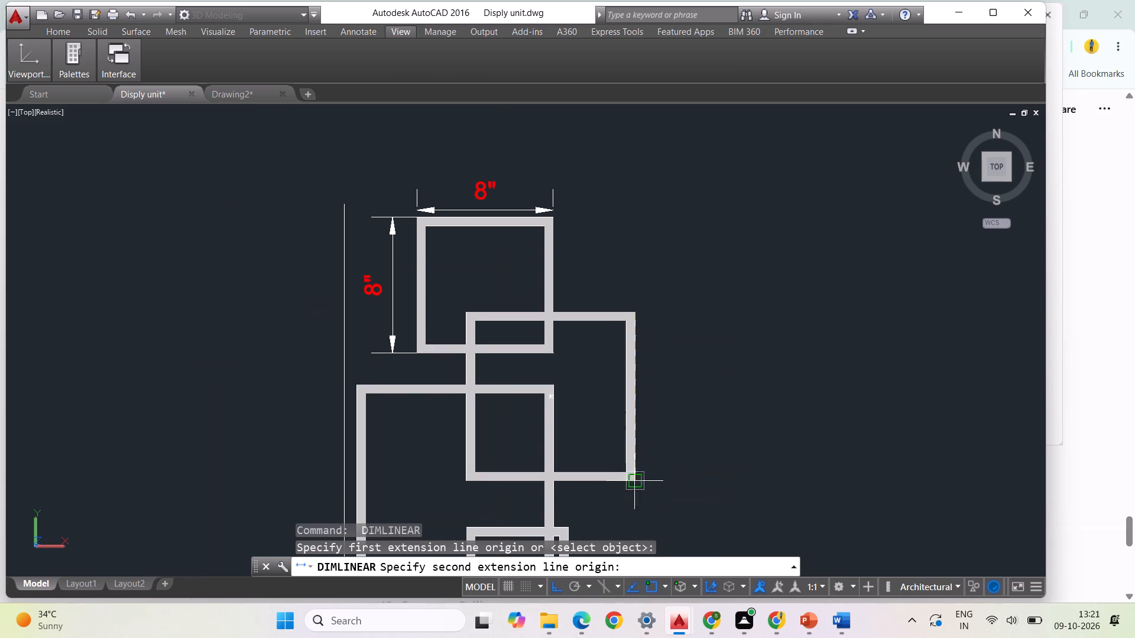
pyautogui.scroll(2, 633, 485)
pyautogui.click(631, 481)
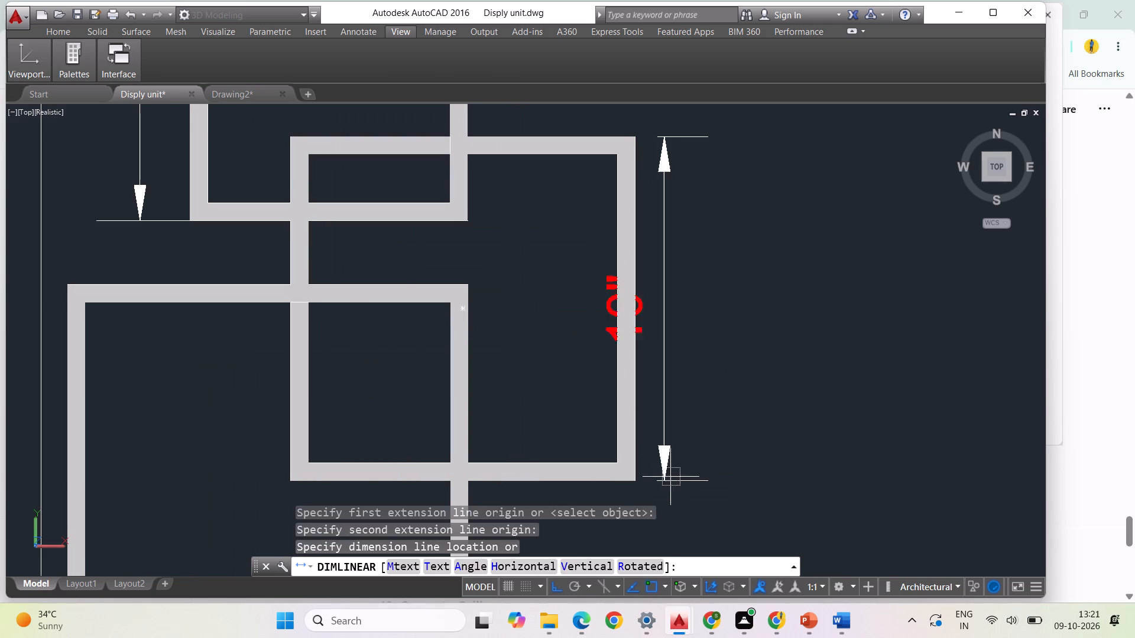
pyautogui.click(716, 477)
# Add a horizontal linear dimension across the width of the lower unit's second box, placed just below its bottom edge.
pyautogui.scroll(-1, 608, 448)
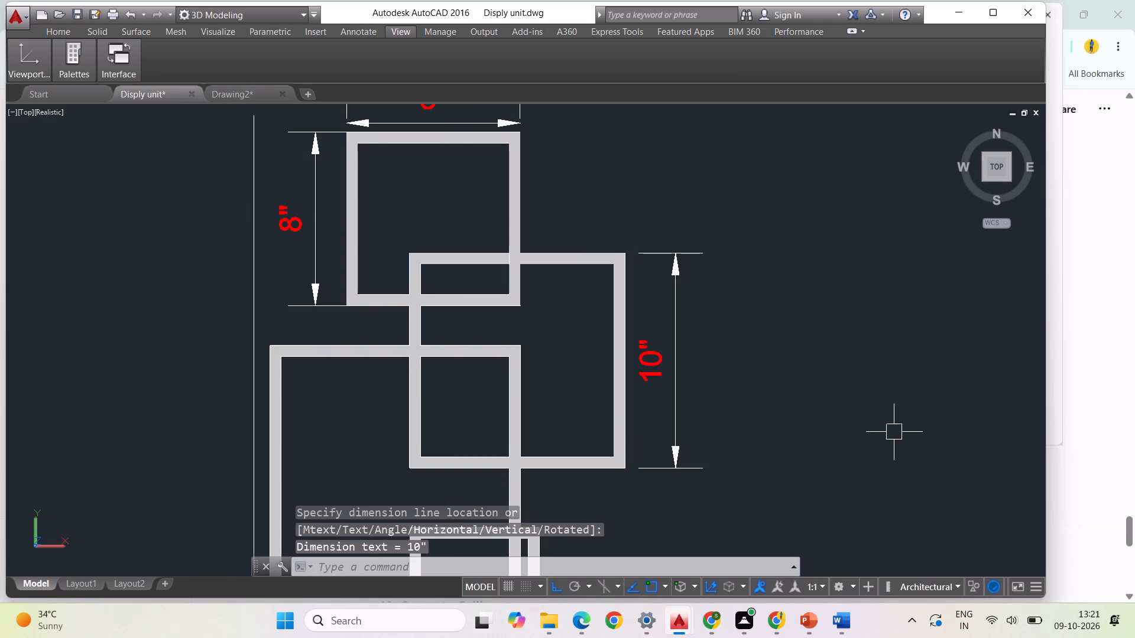
pyautogui.press('space')
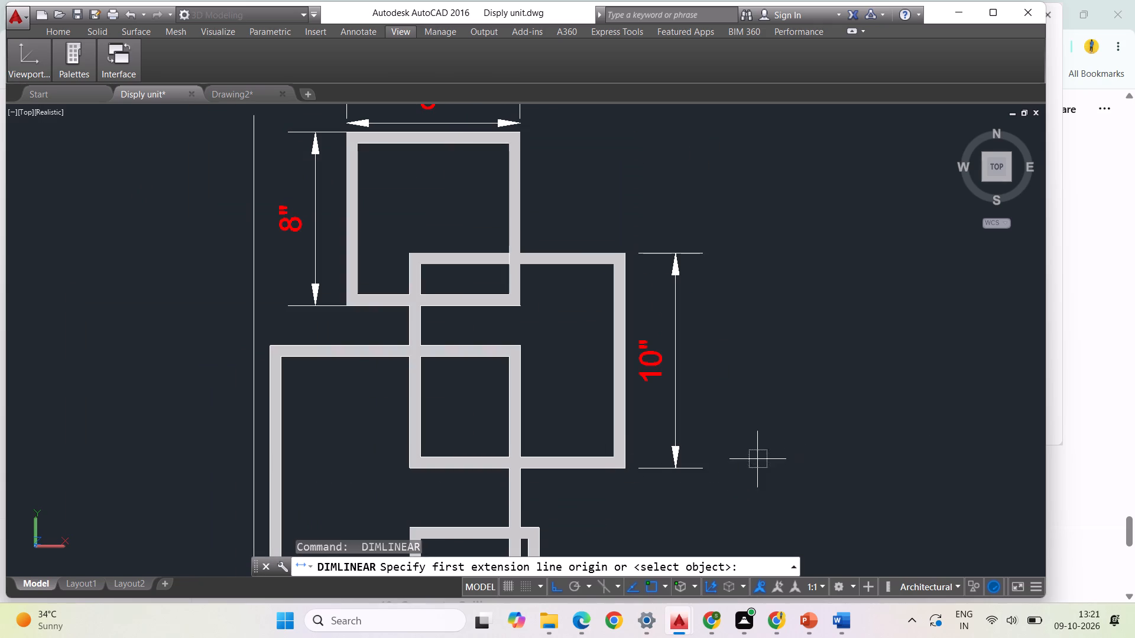
pyautogui.click(622, 473)
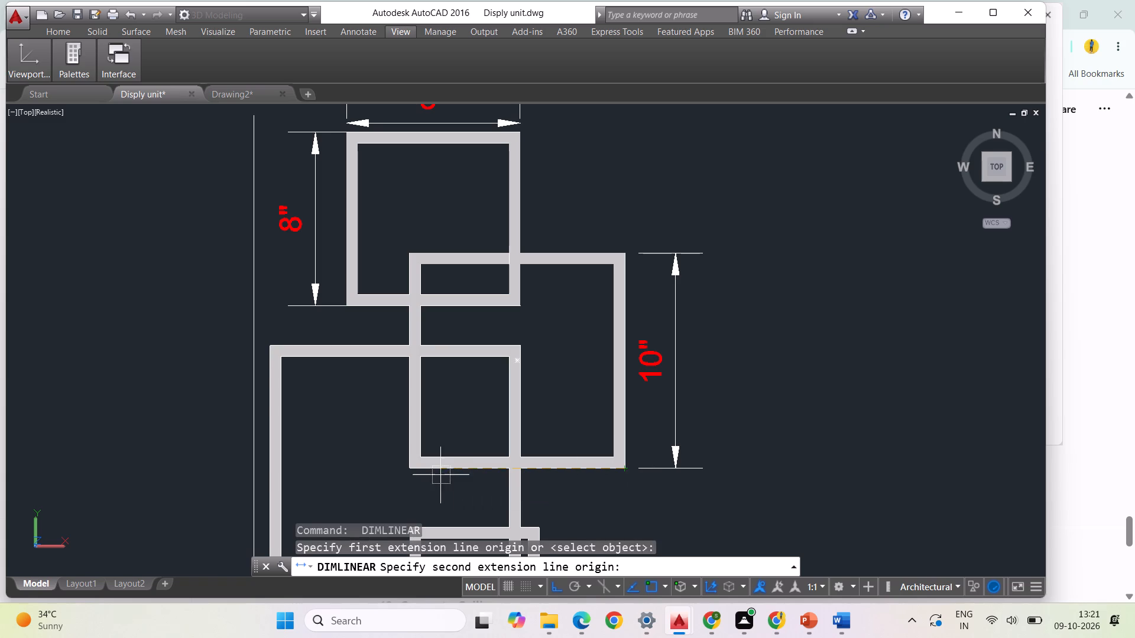
pyautogui.click(415, 473)
pyautogui.scroll(-1, 430, 467)
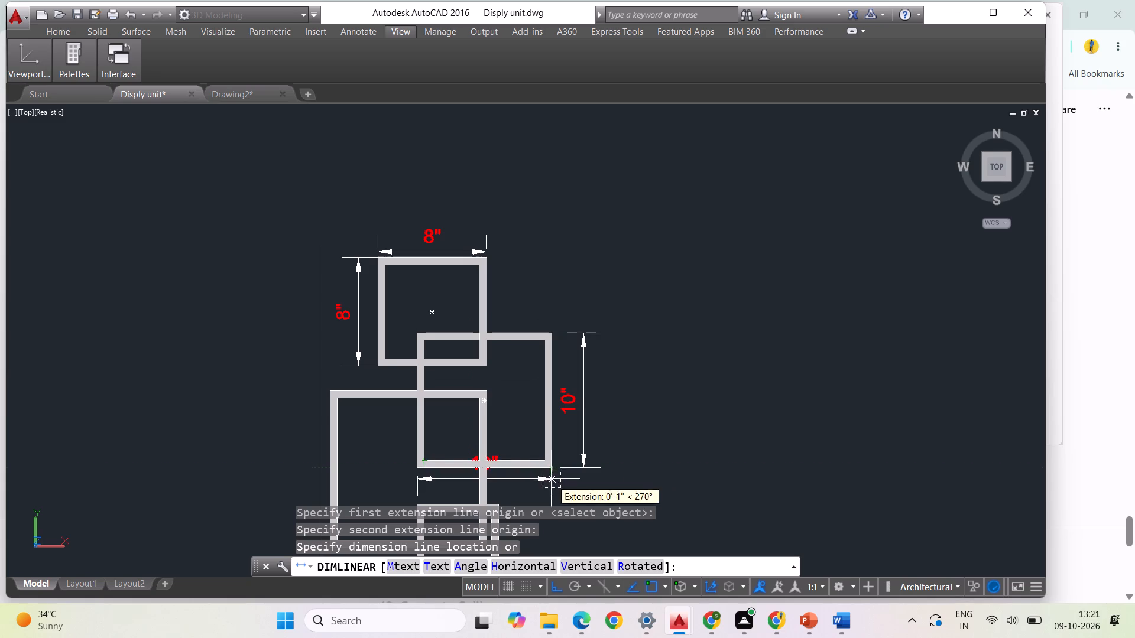
pyautogui.scroll(-2, 634, 412)
pyautogui.scroll(2, 581, 485)
pyautogui.scroll(1, 607, 437)
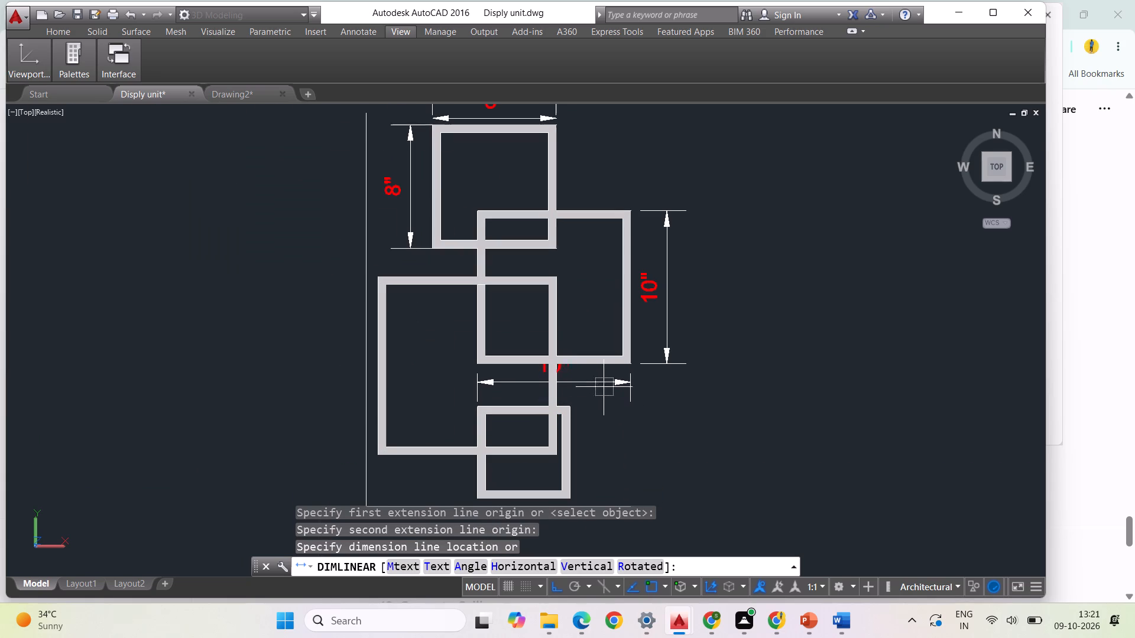
pyautogui.click(609, 382)
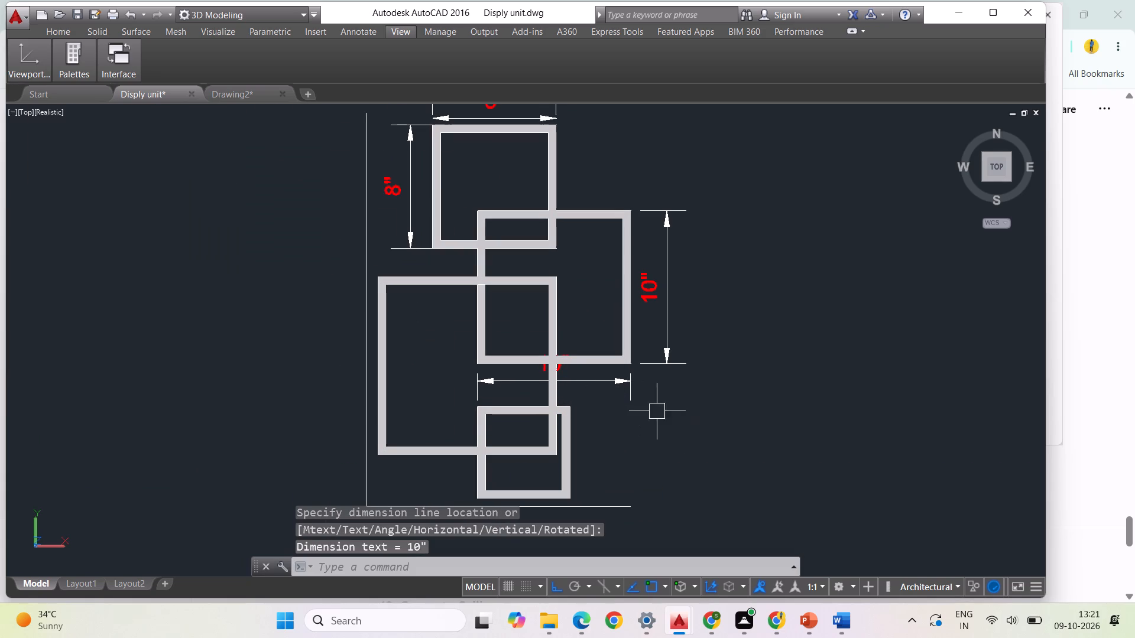
# Add a vertical linear dimension for the height of the lower unit's small bottom box, placed outside its right edge.
pyautogui.press('space')
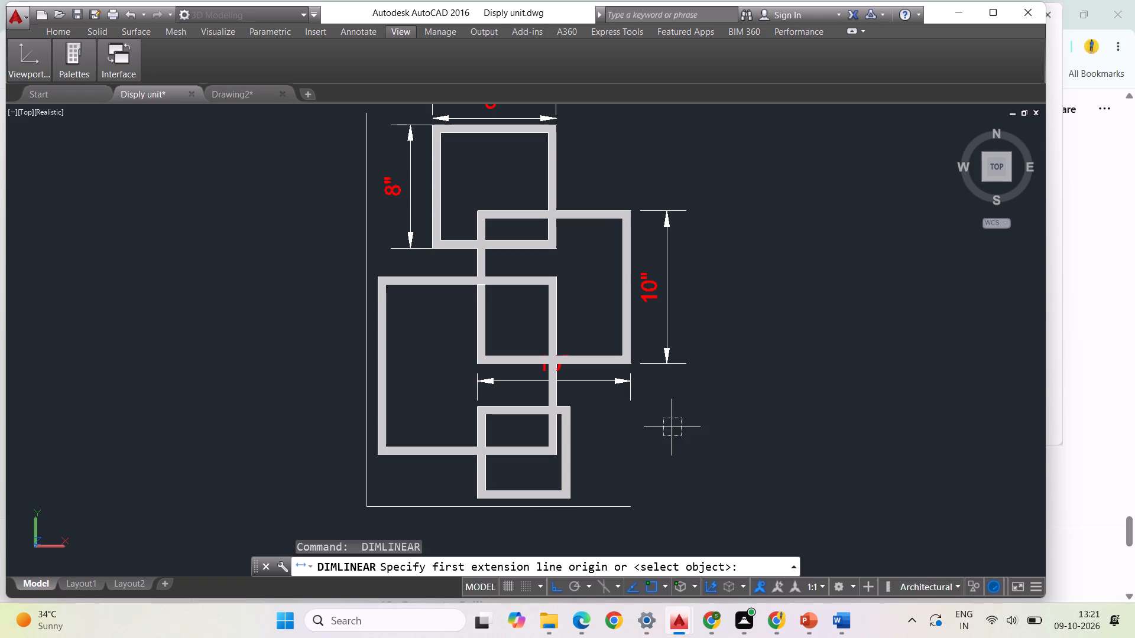
pyautogui.click(571, 408)
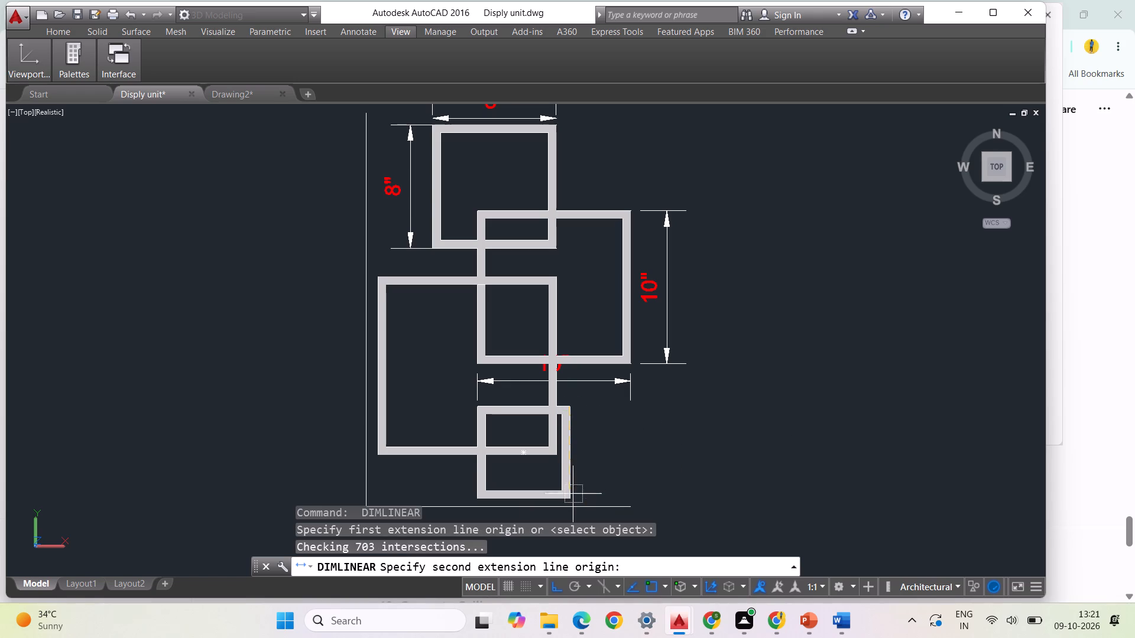
pyautogui.click(573, 496)
pyautogui.click(611, 494)
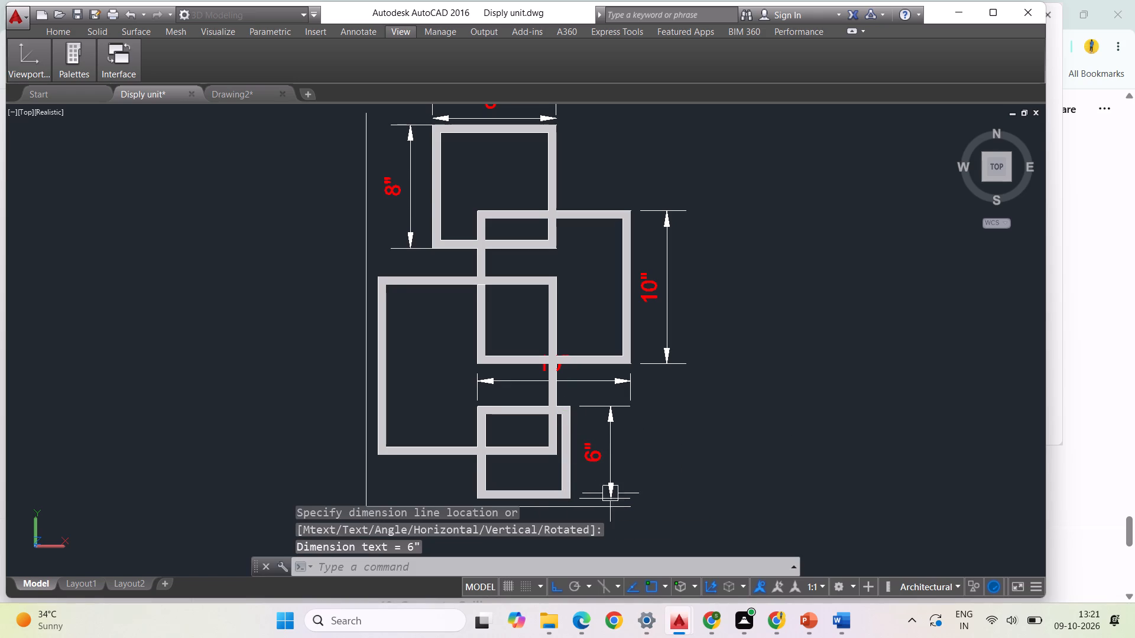
# Add a horizontal linear dimension for the small bottom box's width, placed below both the box and the long baseline.
pyautogui.press('space')
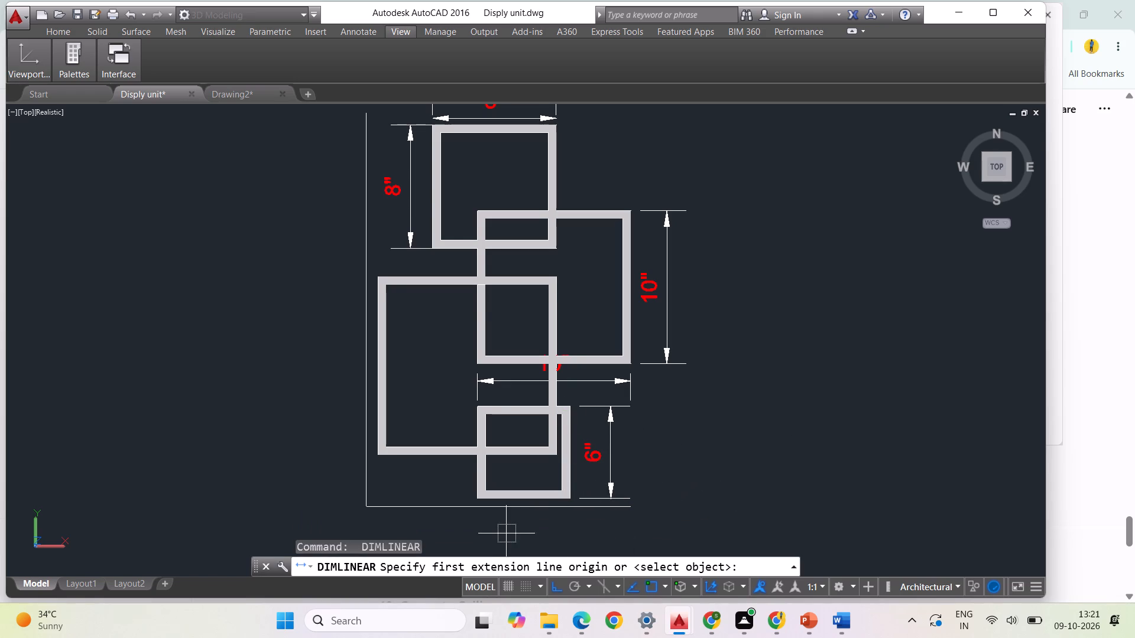
pyautogui.scroll(1, 504, 530)
pyautogui.click(471, 487)
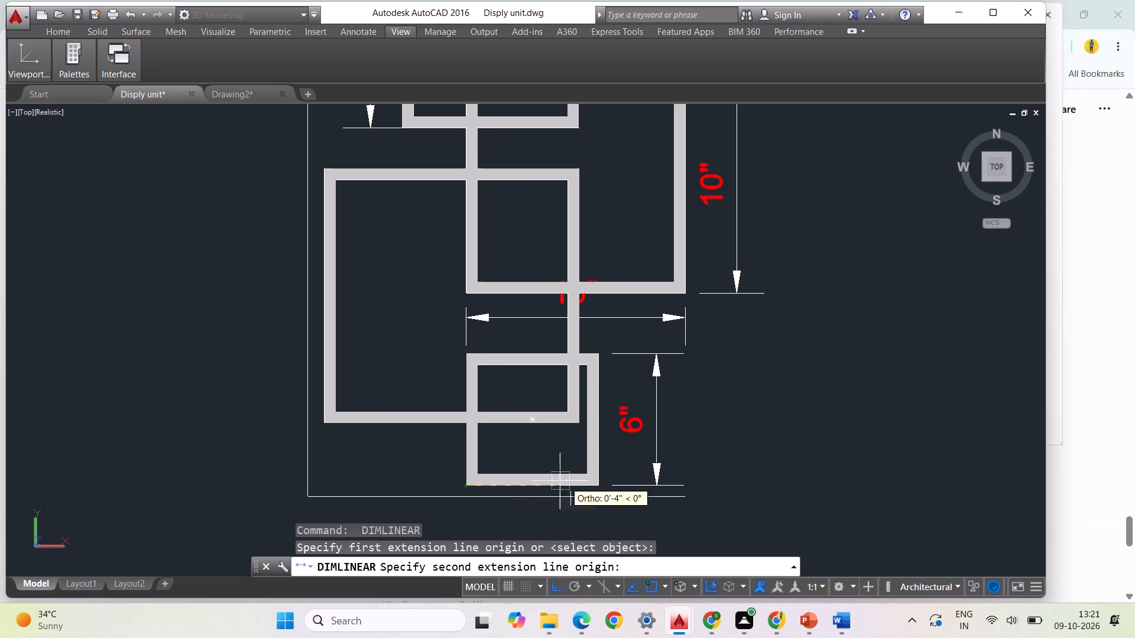
pyautogui.click(601, 486)
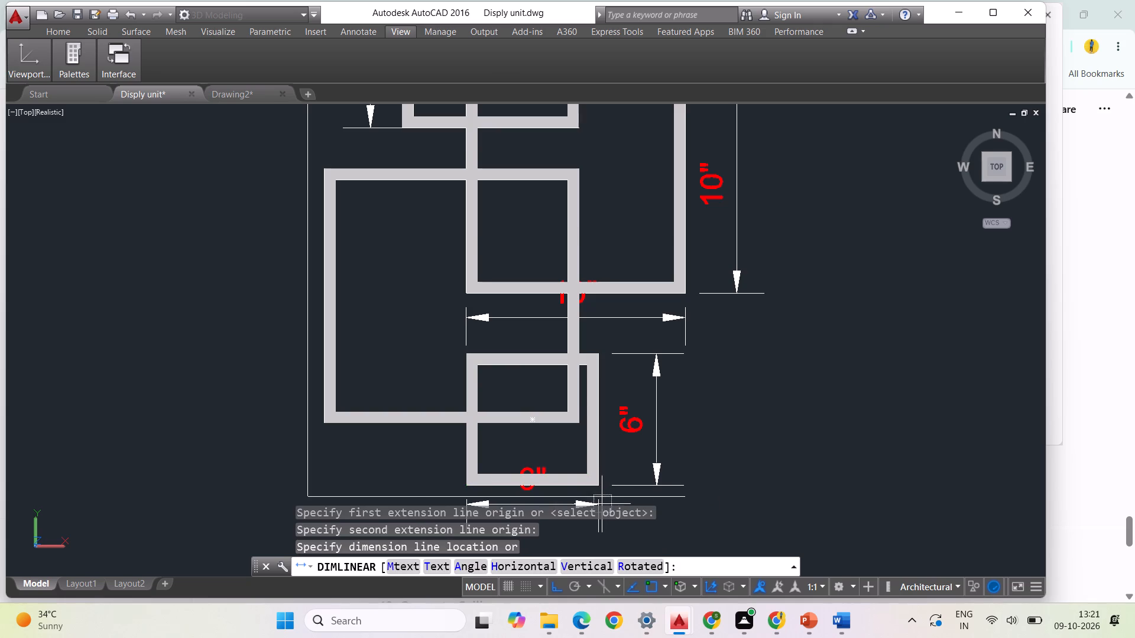
pyautogui.scroll(-2, 601, 489)
pyautogui.scroll(2, 598, 490)
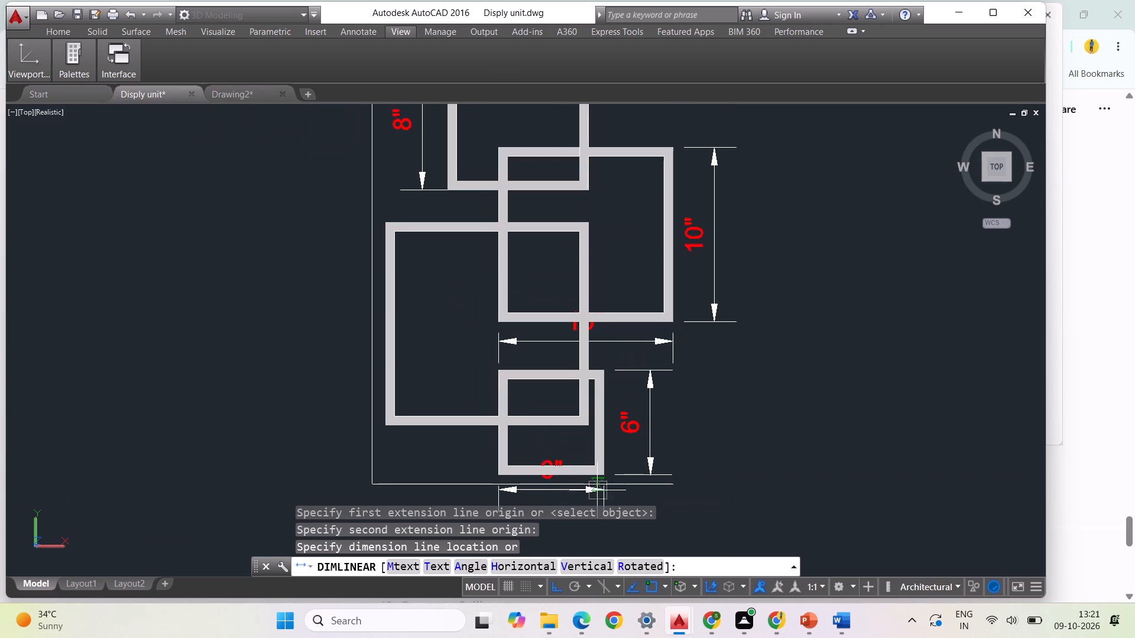
pyautogui.scroll(-1, 596, 454)
pyautogui.scroll(-2, 602, 402)
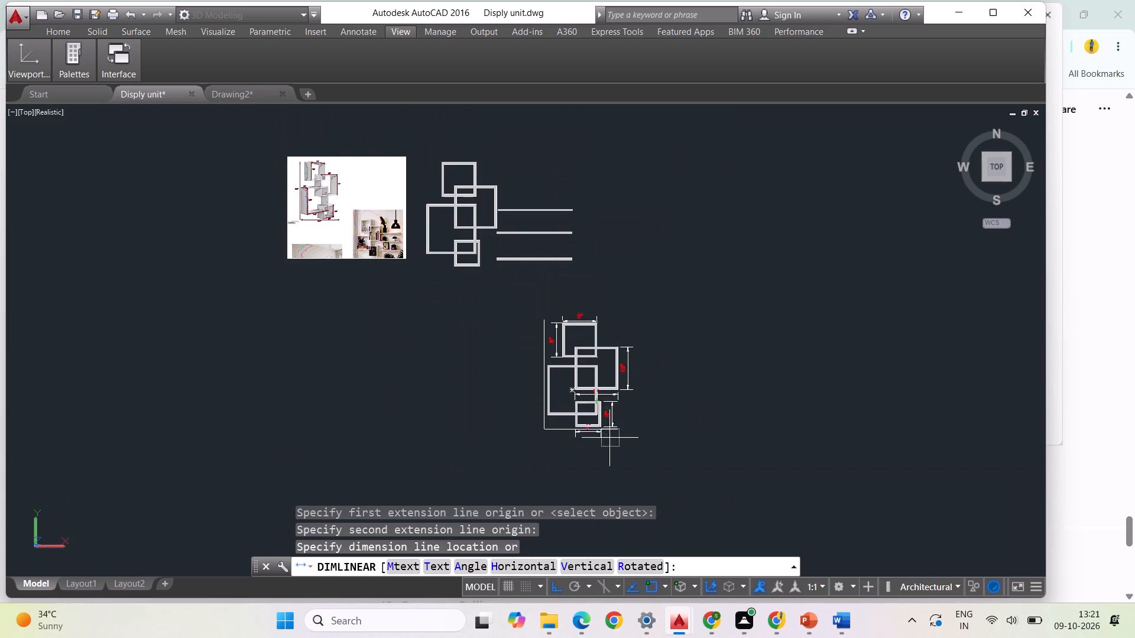
pyautogui.scroll(3, 611, 444)
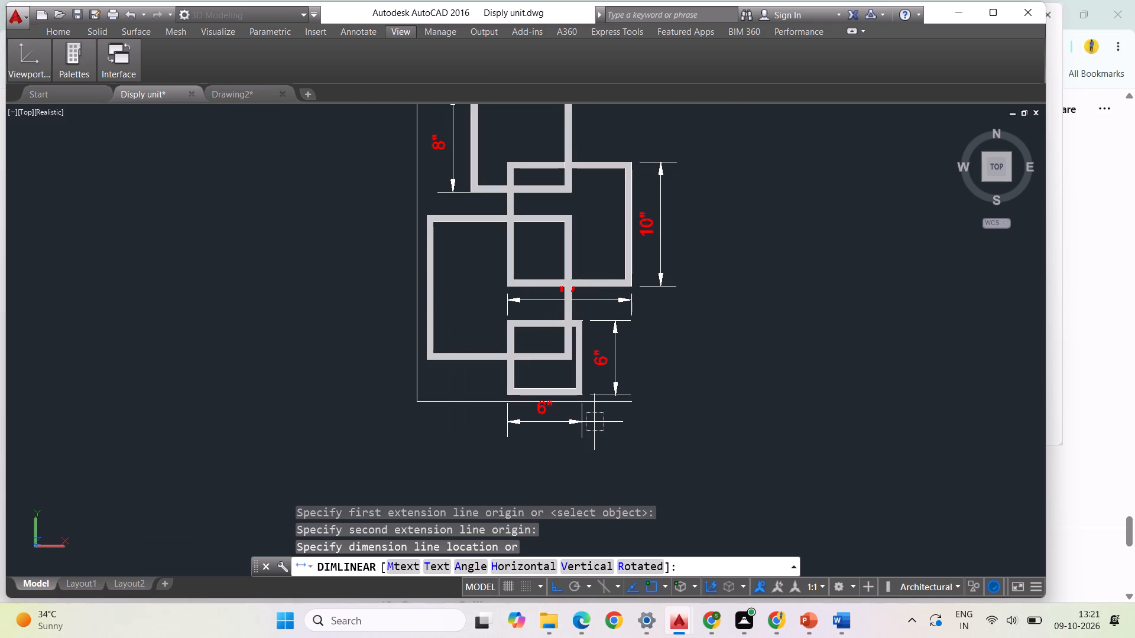
pyautogui.click(595, 422)
# Add a vertical linear dimension for the height of the lower unit's largest box, placed left of the long vertical line.
pyautogui.press('space')
pyautogui.press('space')
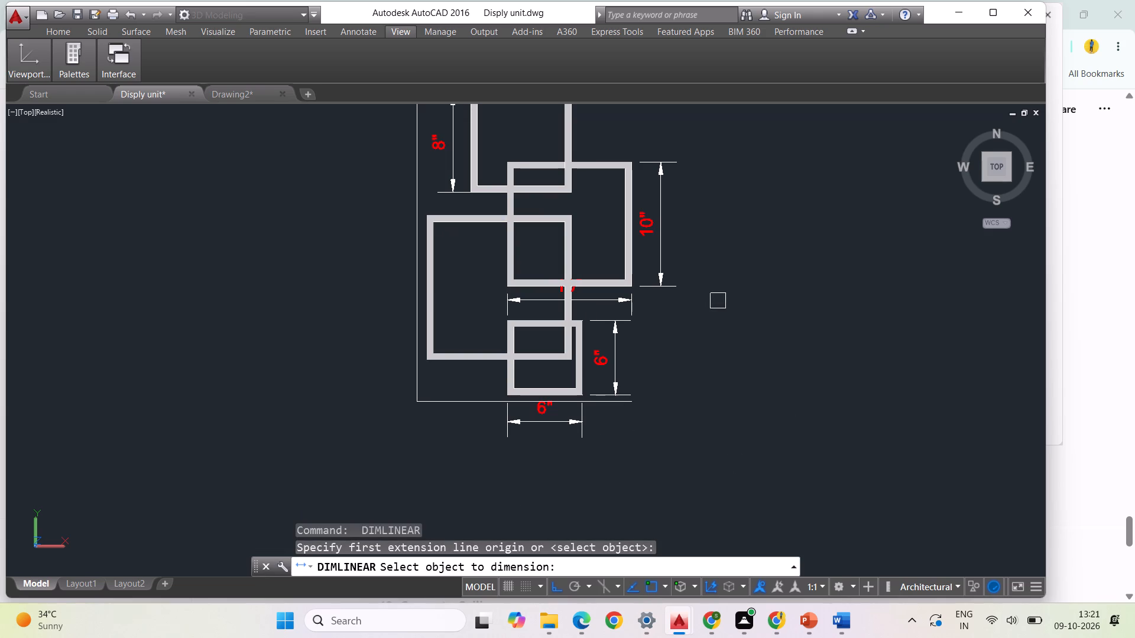
pyautogui.press('space')
pyautogui.press('space')
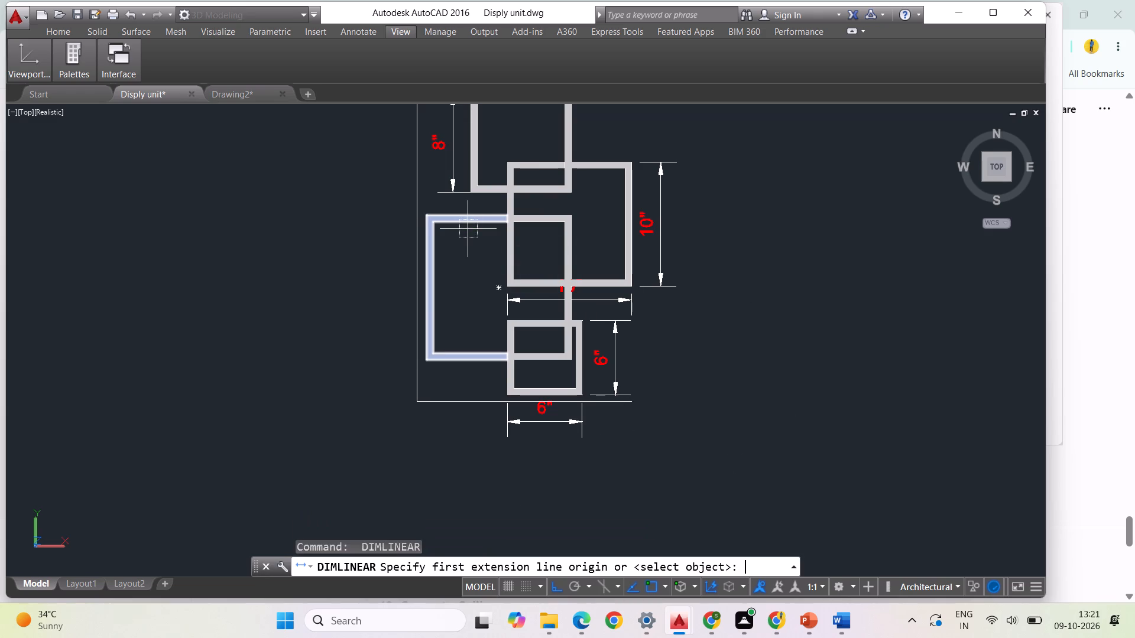
pyautogui.click(427, 211)
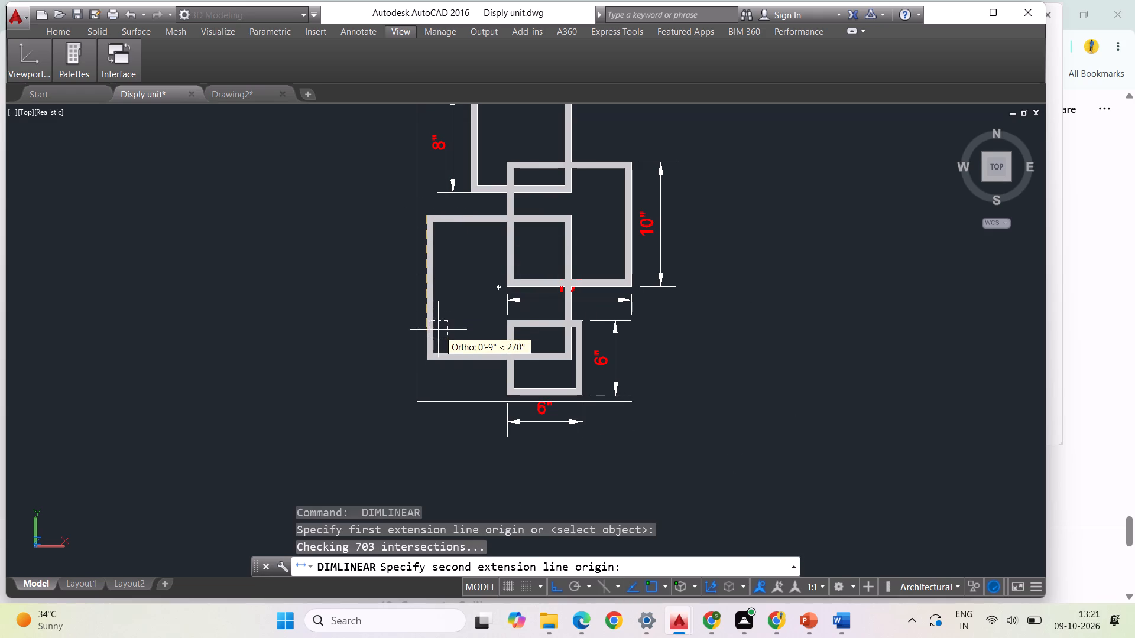
pyautogui.click(432, 362)
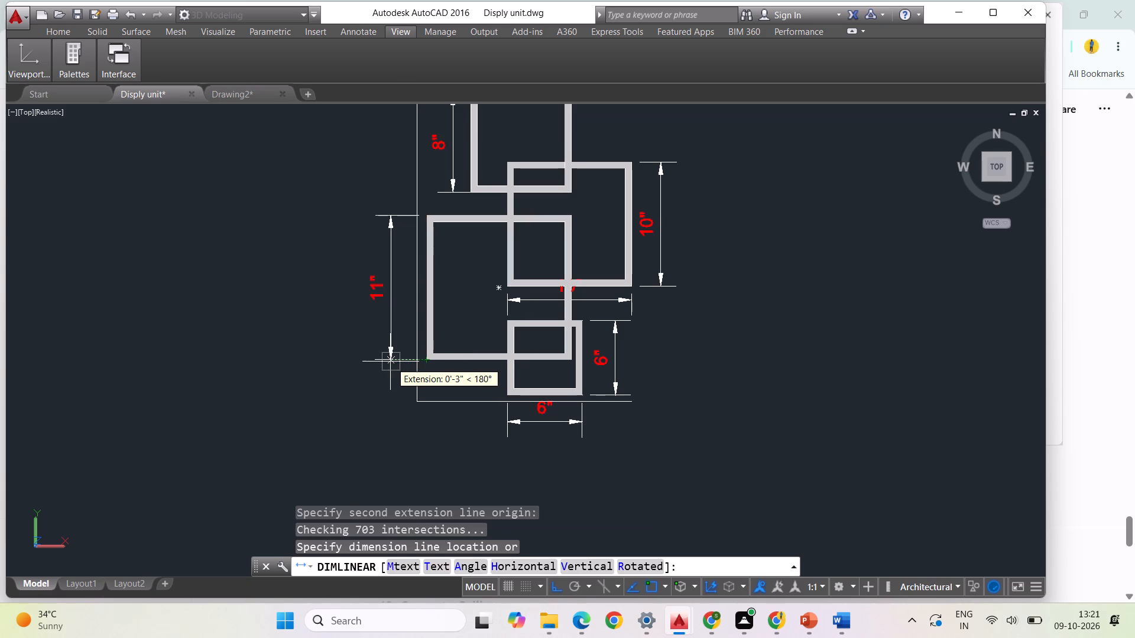
pyautogui.click(386, 363)
# Add a horizontal linear dimension across the width of the lower unit's largest box, placed just below its bottom edge.
pyautogui.press('space')
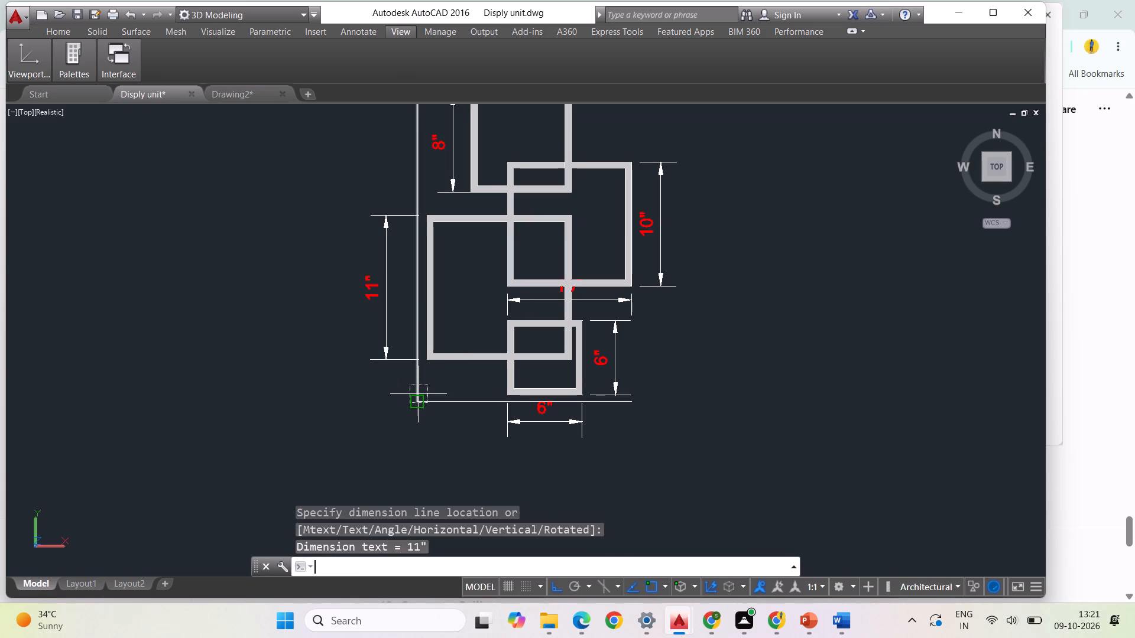
pyautogui.scroll(2, 449, 360)
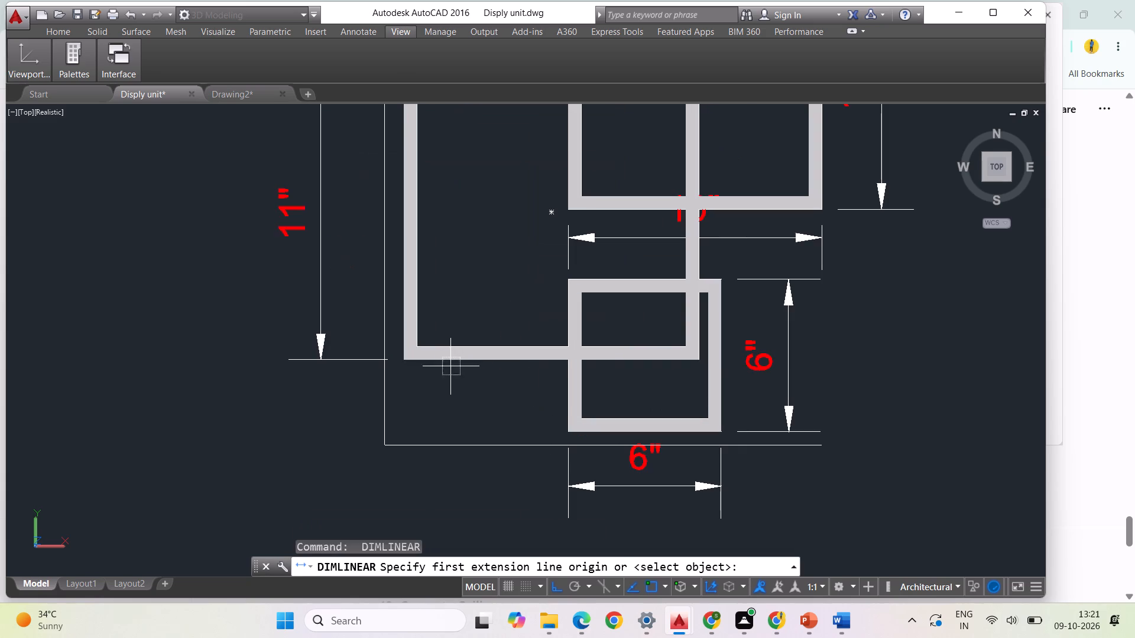
pyautogui.click(698, 356)
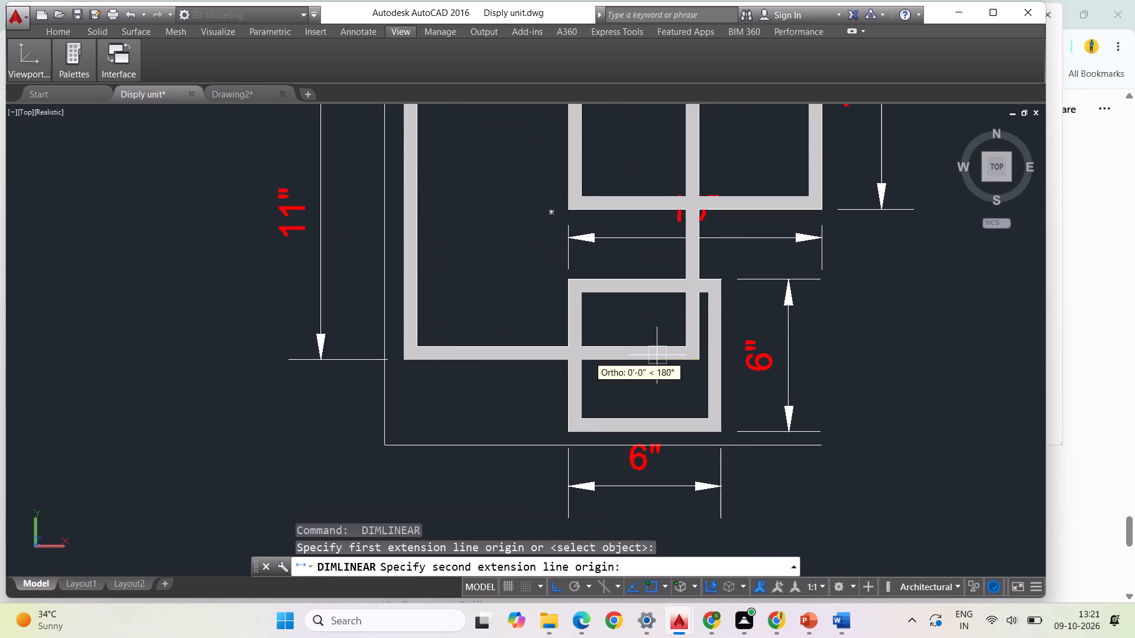
pyautogui.click(401, 362)
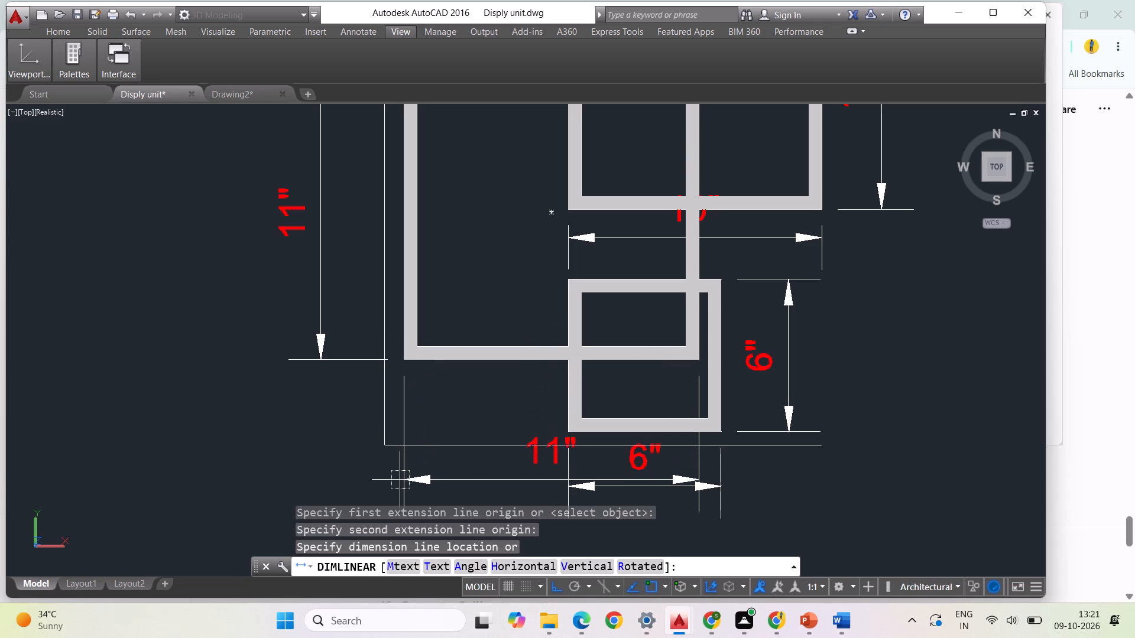
pyautogui.click(386, 410)
# Save the display unit drawing with the completed box dimensions.
pyautogui.scroll(-1, 375, 448)
pyautogui.scroll(-1, 546, 470)
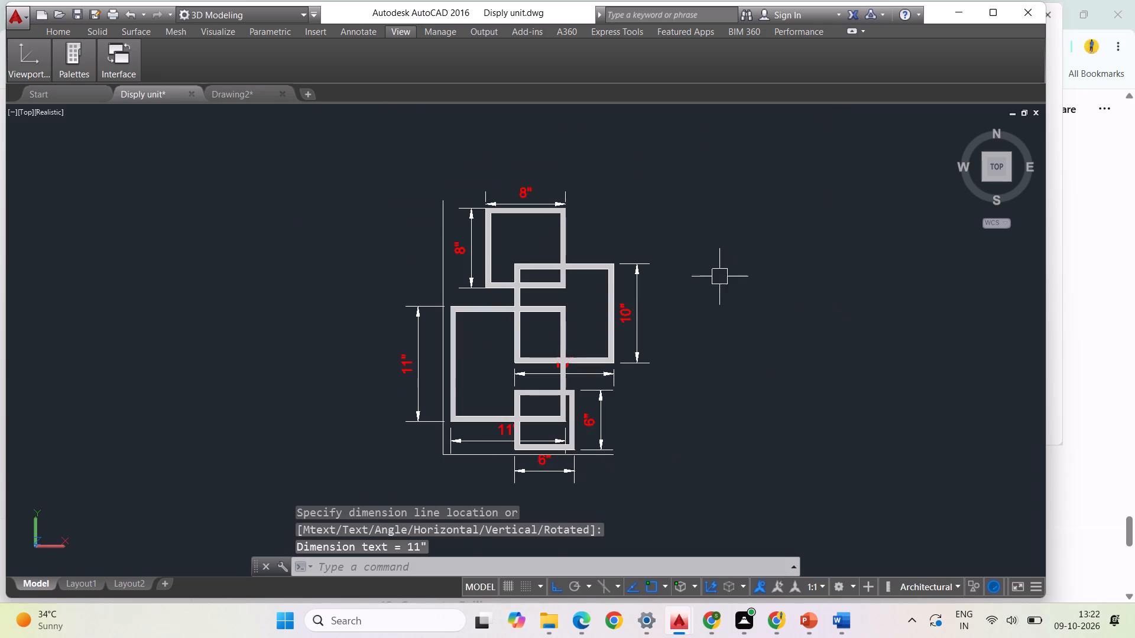
pyautogui.scroll(1, 613, 287)
pyautogui.scroll(-2, 419, 339)
pyautogui.scroll(2, 478, 303)
pyautogui.scroll(-1, 745, 263)
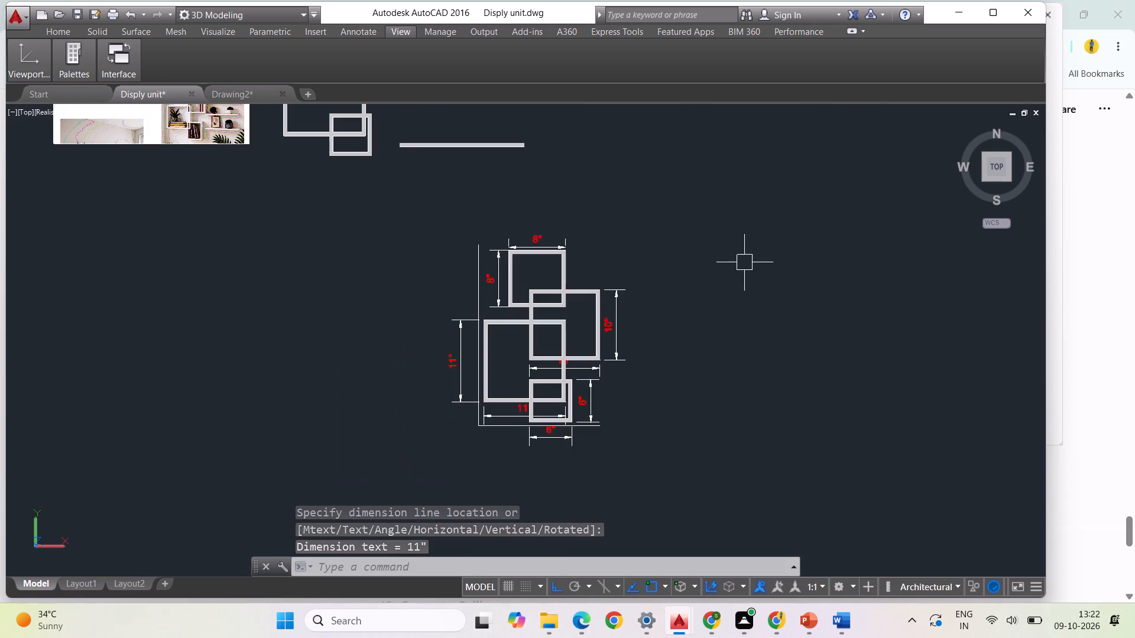
pyautogui.scroll(2, 596, 329)
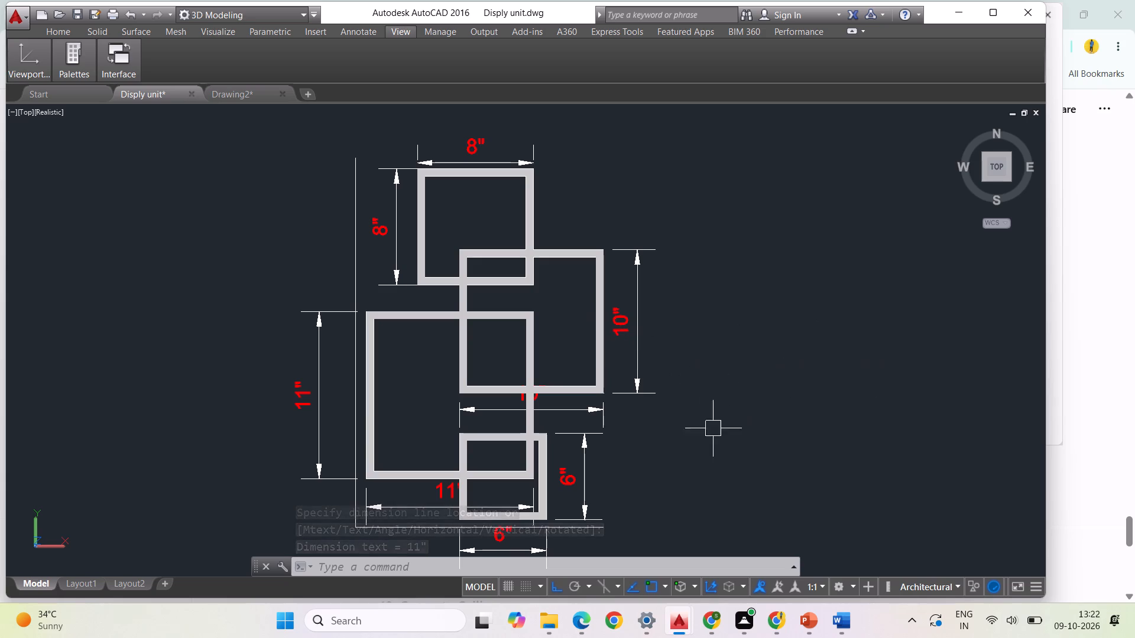
pyautogui.scroll(-2, 518, 336)
pyautogui.hotkey('ctrl', 's')
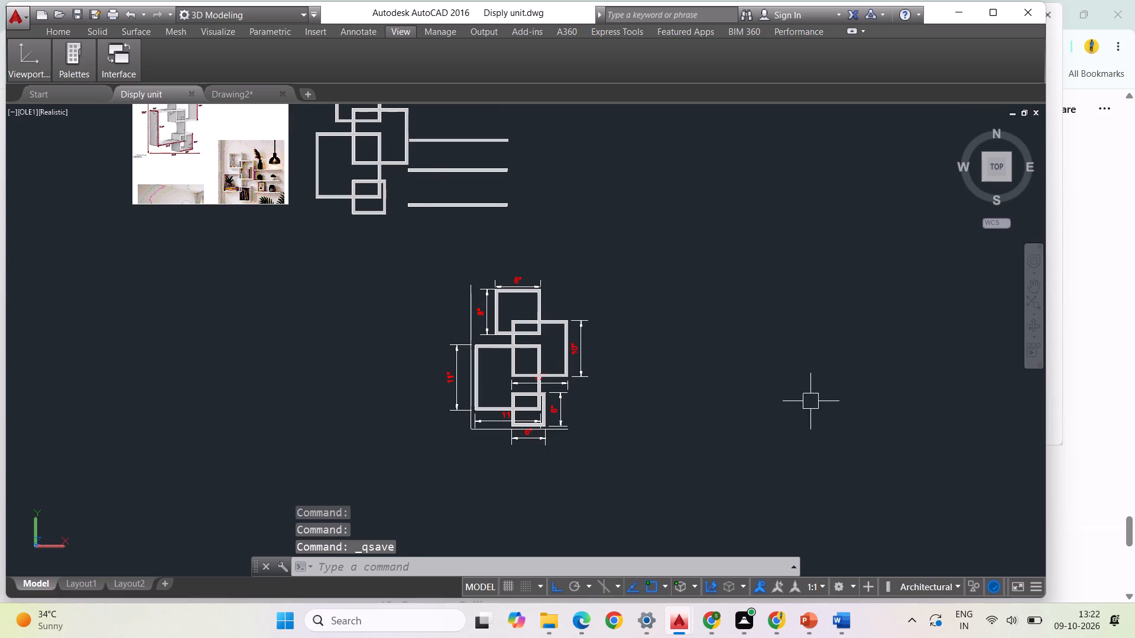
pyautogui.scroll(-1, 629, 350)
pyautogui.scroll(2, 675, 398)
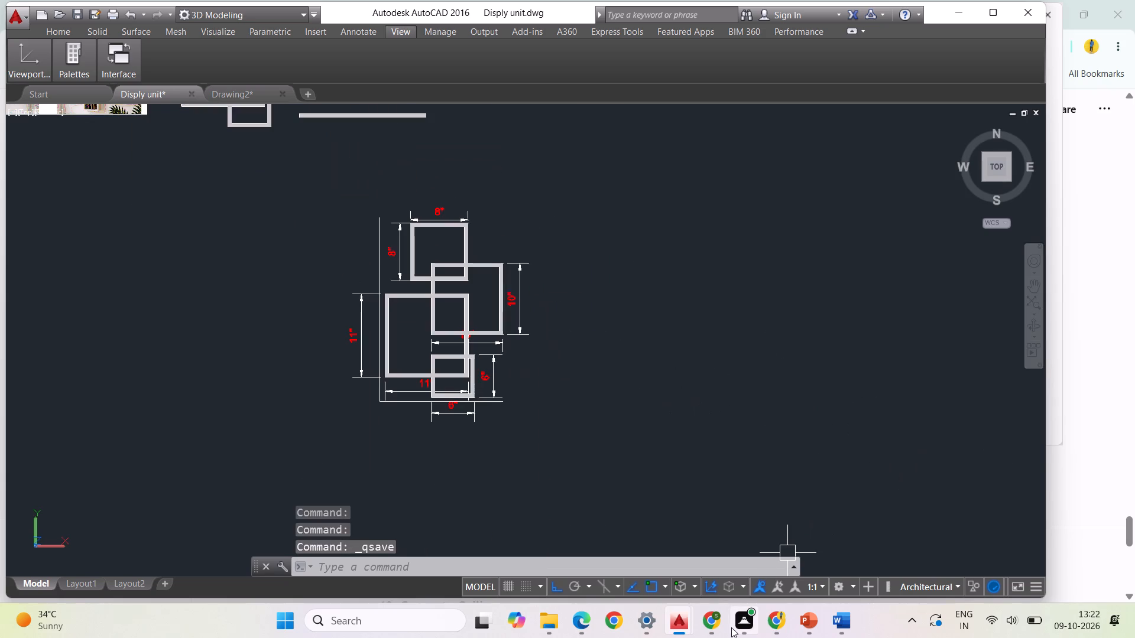
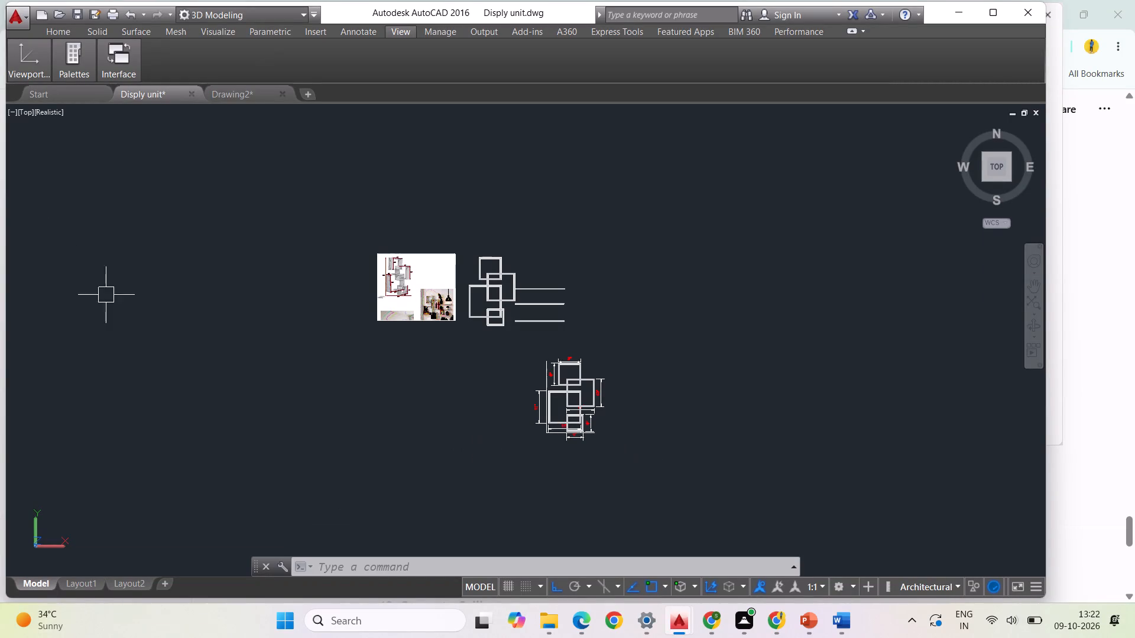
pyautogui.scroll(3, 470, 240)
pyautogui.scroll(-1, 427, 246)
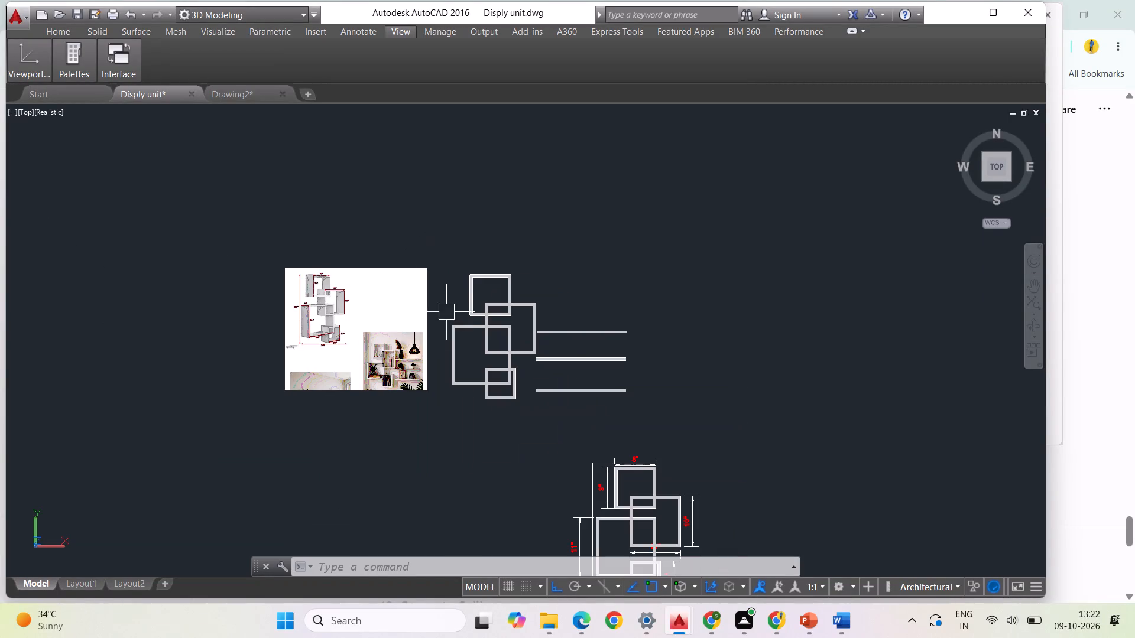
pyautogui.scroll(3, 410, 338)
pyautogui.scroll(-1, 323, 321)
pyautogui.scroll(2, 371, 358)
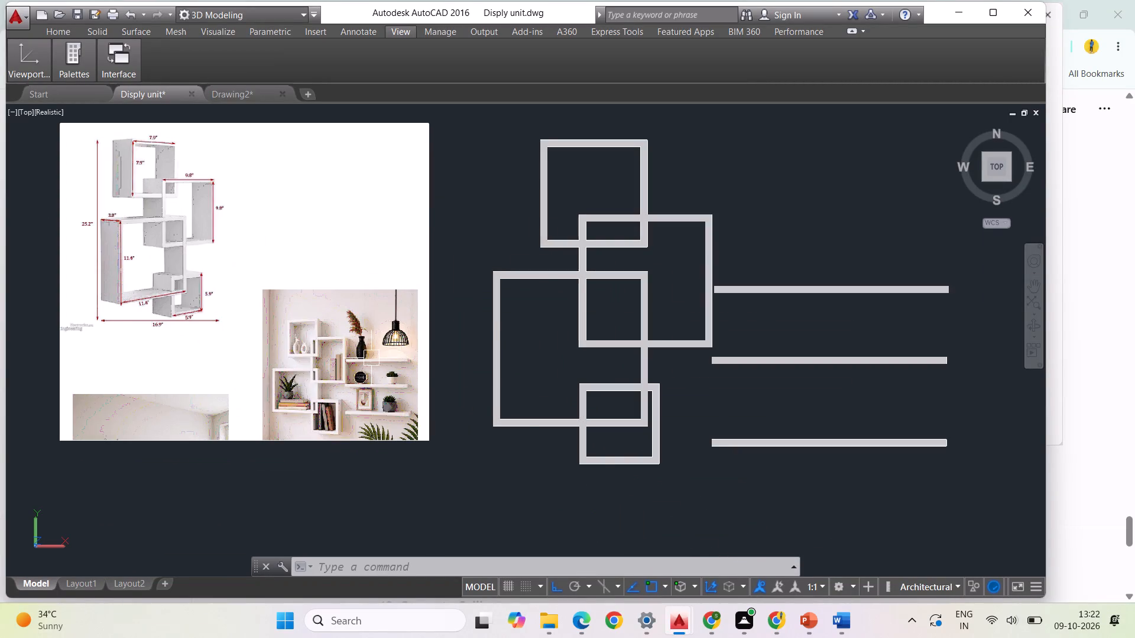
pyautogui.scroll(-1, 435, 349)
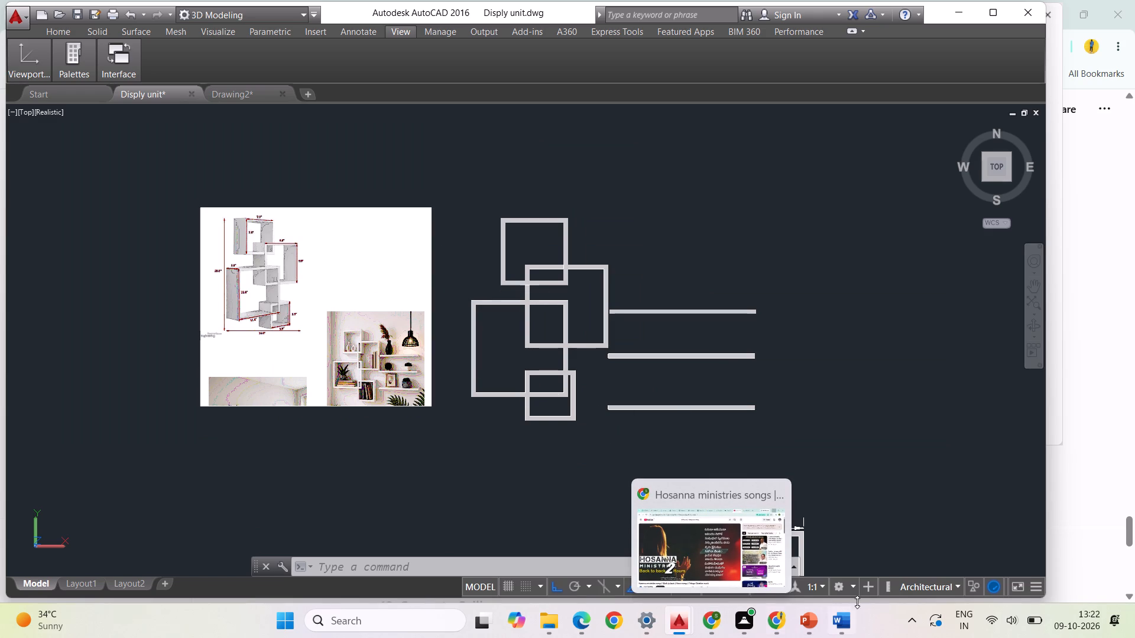
# Open Student 2.pdf from the 8TH folder in File Explorer and bring the hexagonal wall shelf photo into view.
pyautogui.click(554, 620)
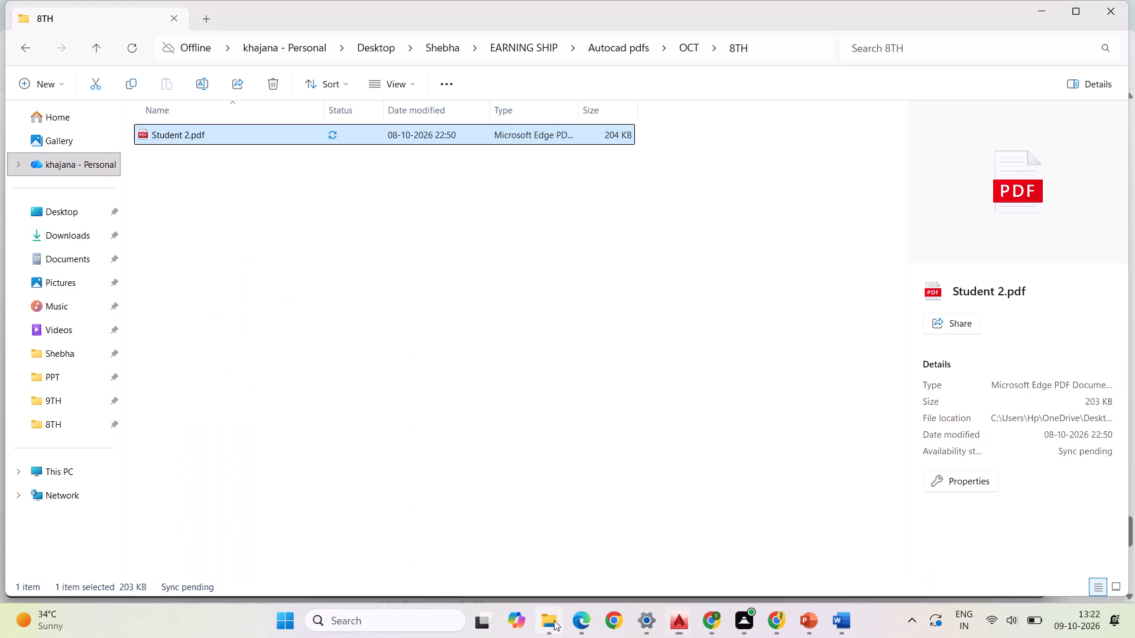
pyautogui.doubleClick(292, 138)
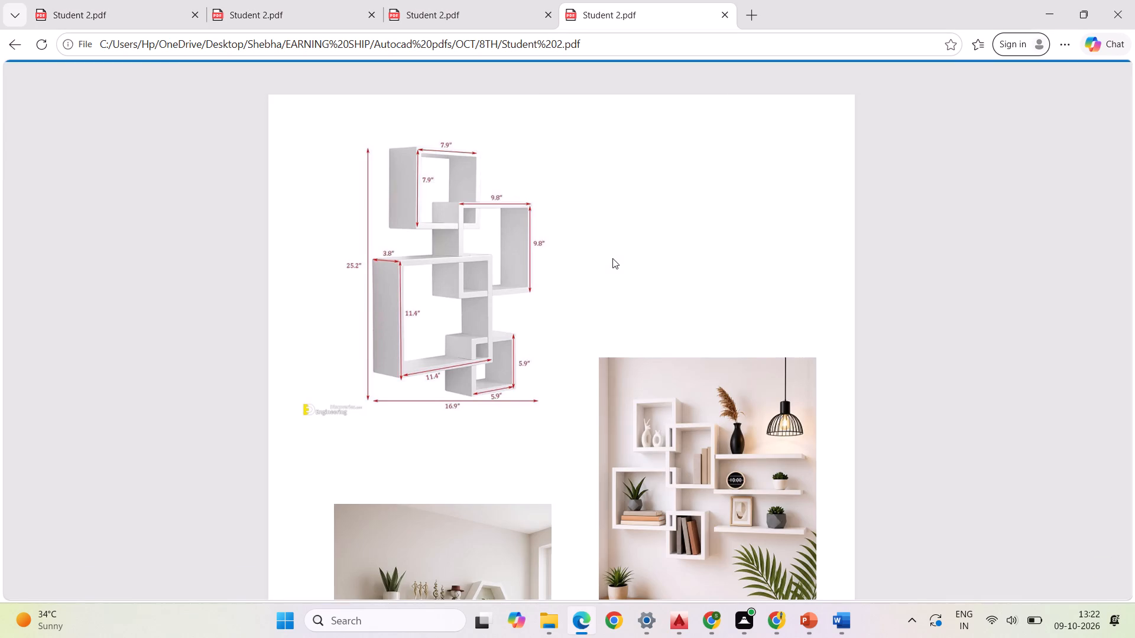
pyautogui.scroll(-4, 612, 258)
pyautogui.scroll(-3, 543, 349)
pyautogui.scroll(-3, 574, 414)
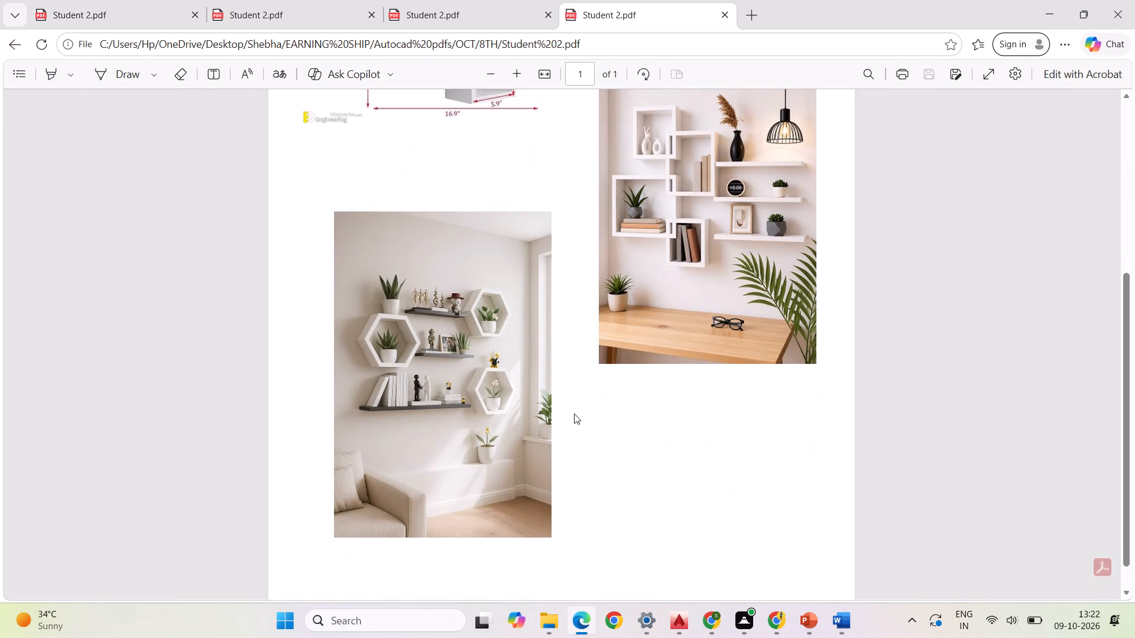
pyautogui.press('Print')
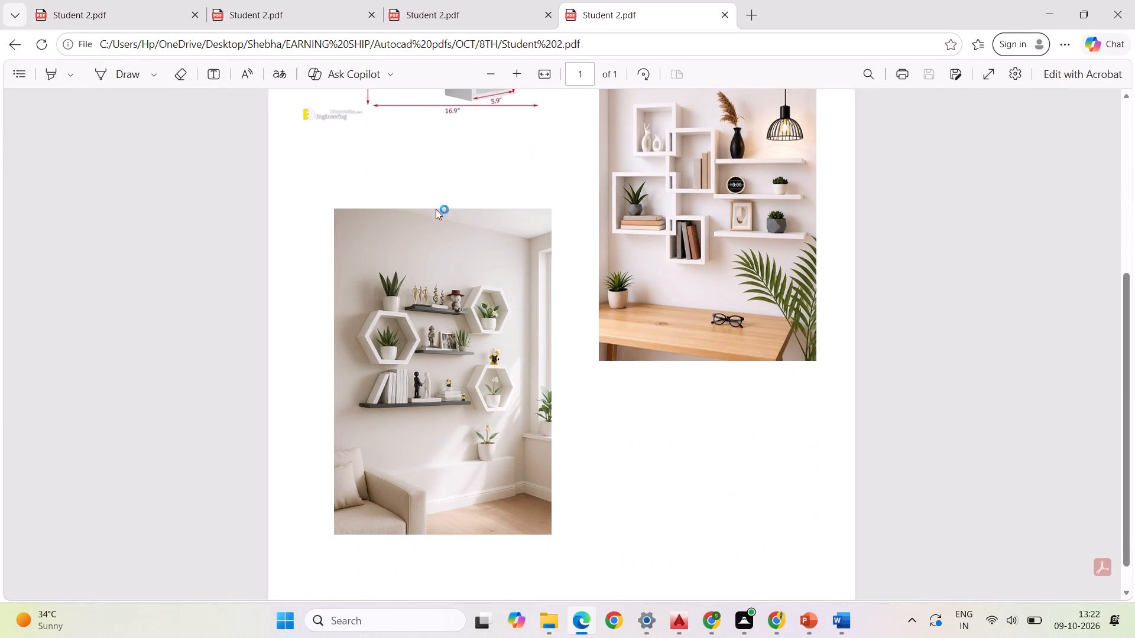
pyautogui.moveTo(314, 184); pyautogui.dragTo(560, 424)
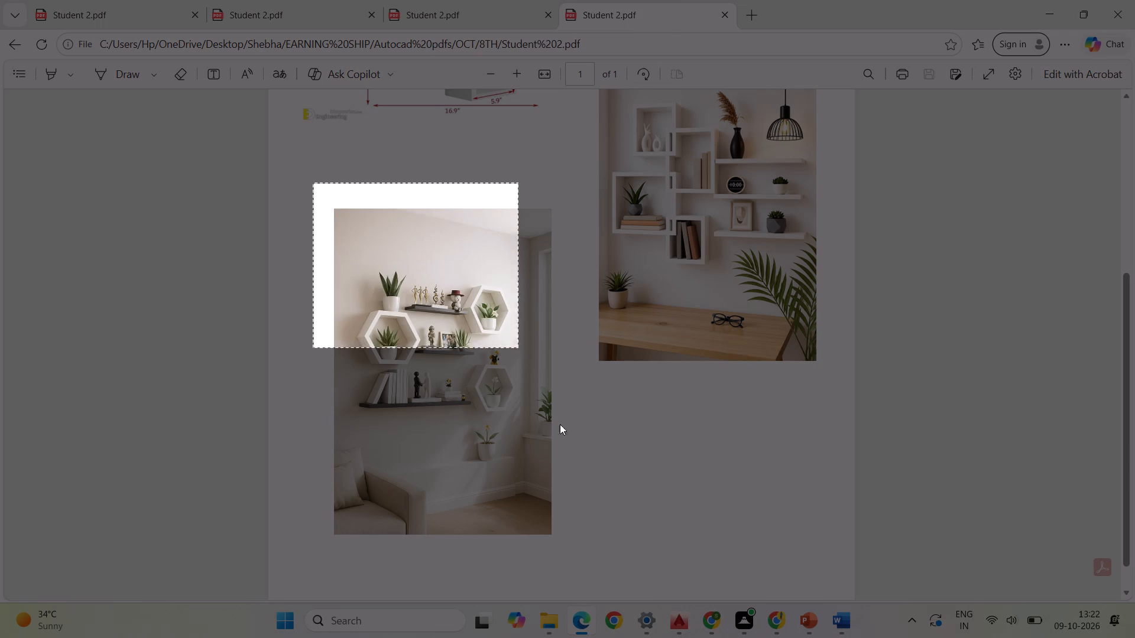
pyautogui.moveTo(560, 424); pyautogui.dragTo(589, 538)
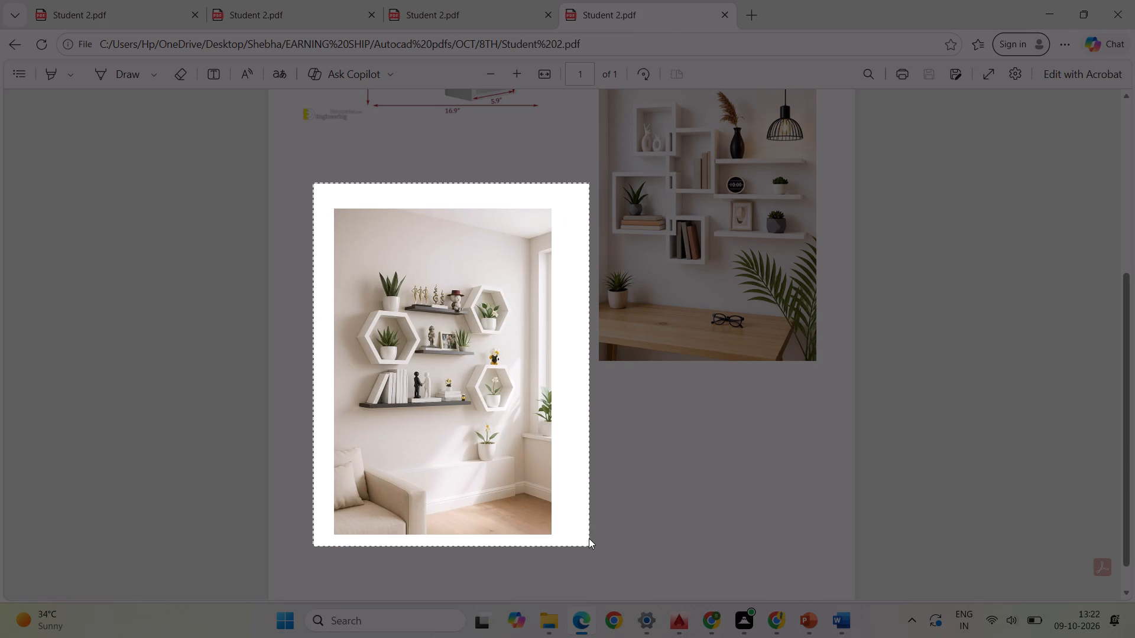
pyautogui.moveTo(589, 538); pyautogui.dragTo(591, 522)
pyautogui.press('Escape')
# Capture a screenshot of the PDF page area containing both the hexagonal shelf photo and the box shelf photo.
pyautogui.scroll(1, 604, 402)
pyautogui.scroll(-1, 604, 402)
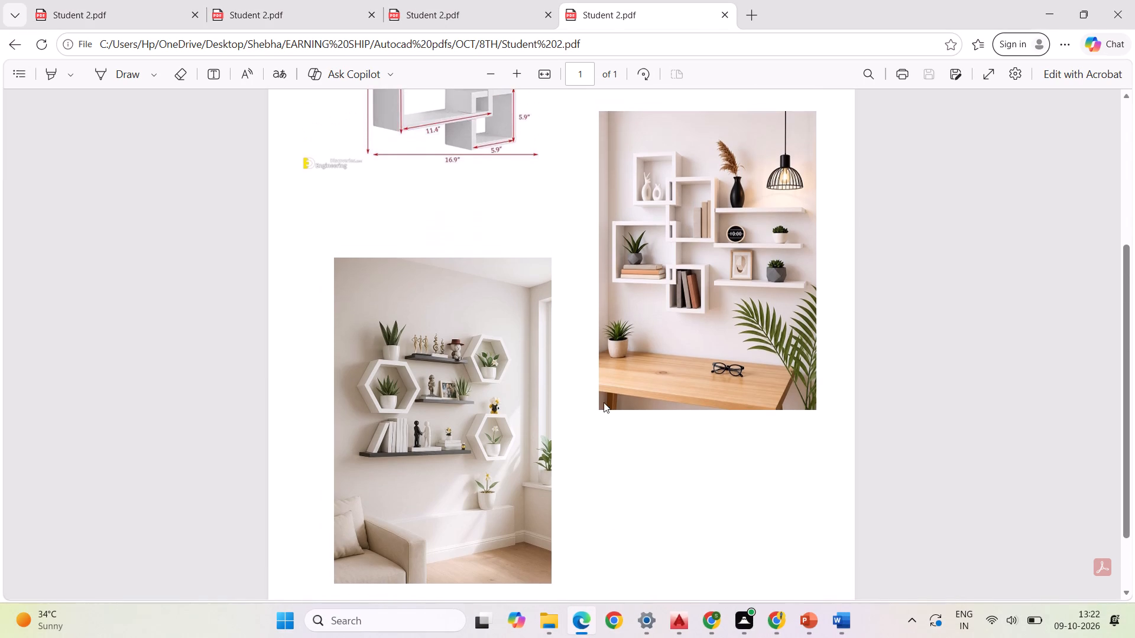
pyautogui.scroll(2, 604, 402)
pyautogui.press('Print')
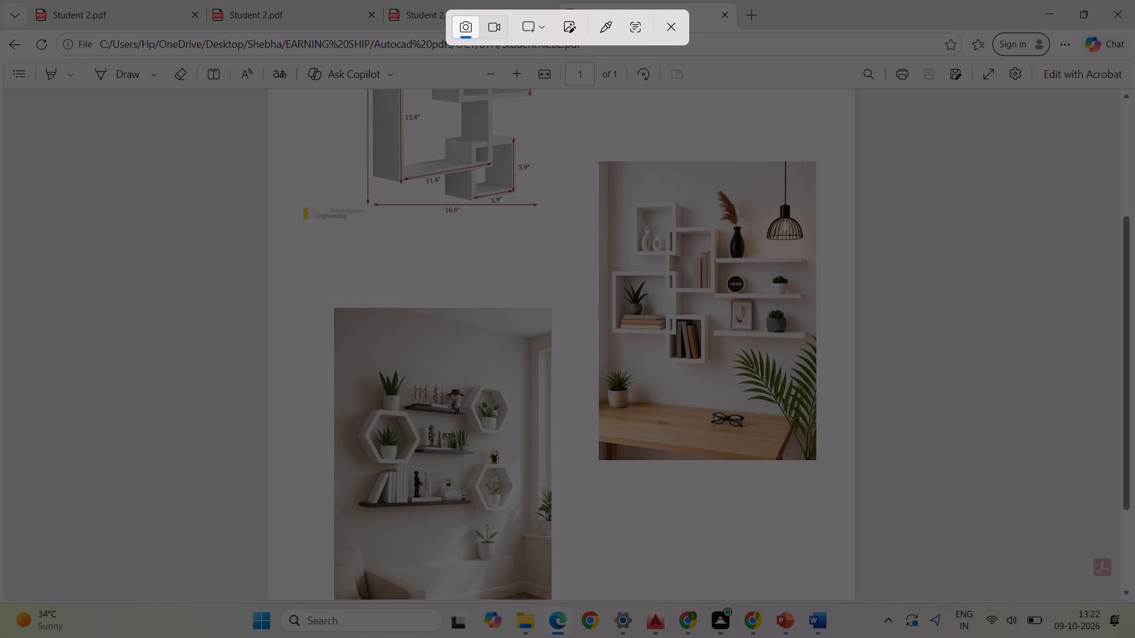
pyautogui.moveTo(284, 100); pyautogui.dragTo(817, 525)
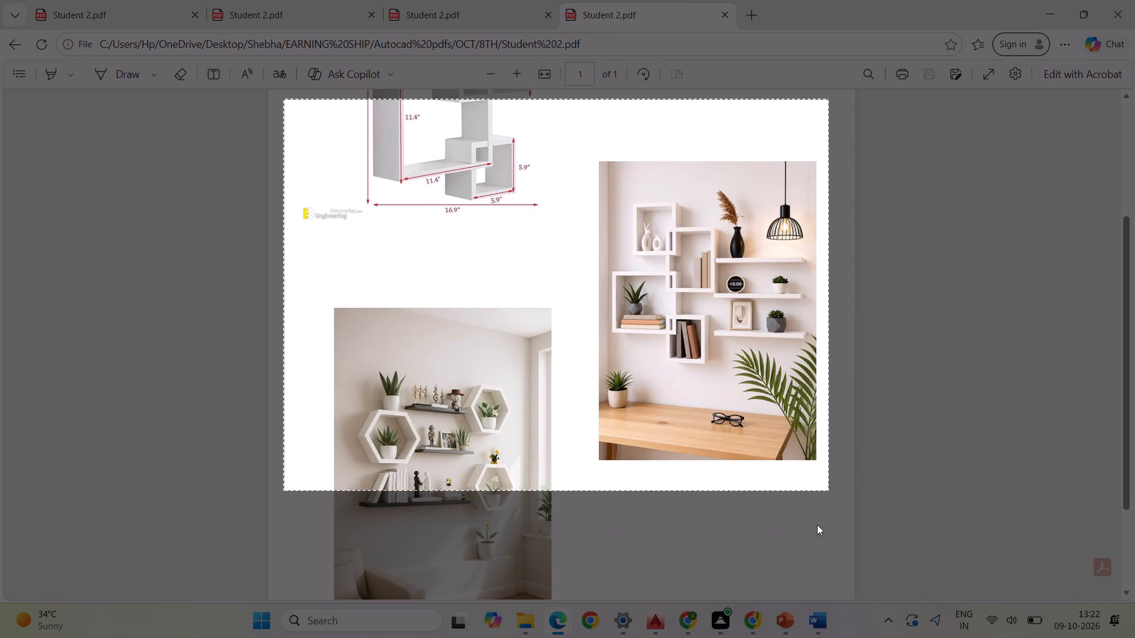
pyautogui.moveTo(817, 525); pyautogui.dragTo(826, 593)
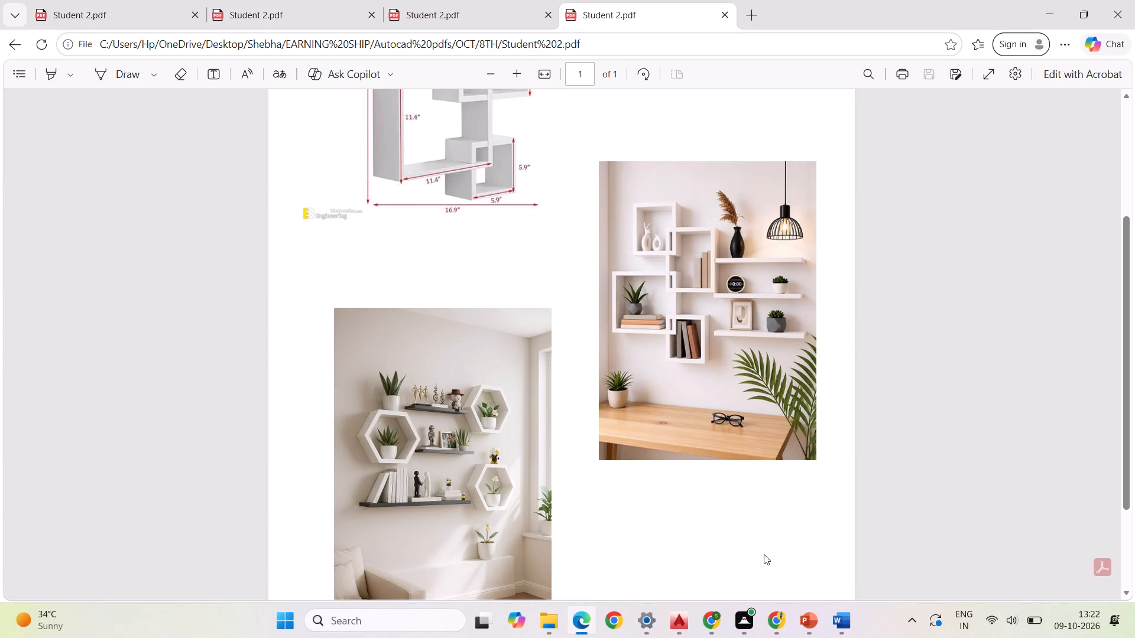
# Switch to Disply unit.dwg in AutoCAD and paste the captured image into the empty space above the box shelf drawings.
pyautogui.click(677, 626)
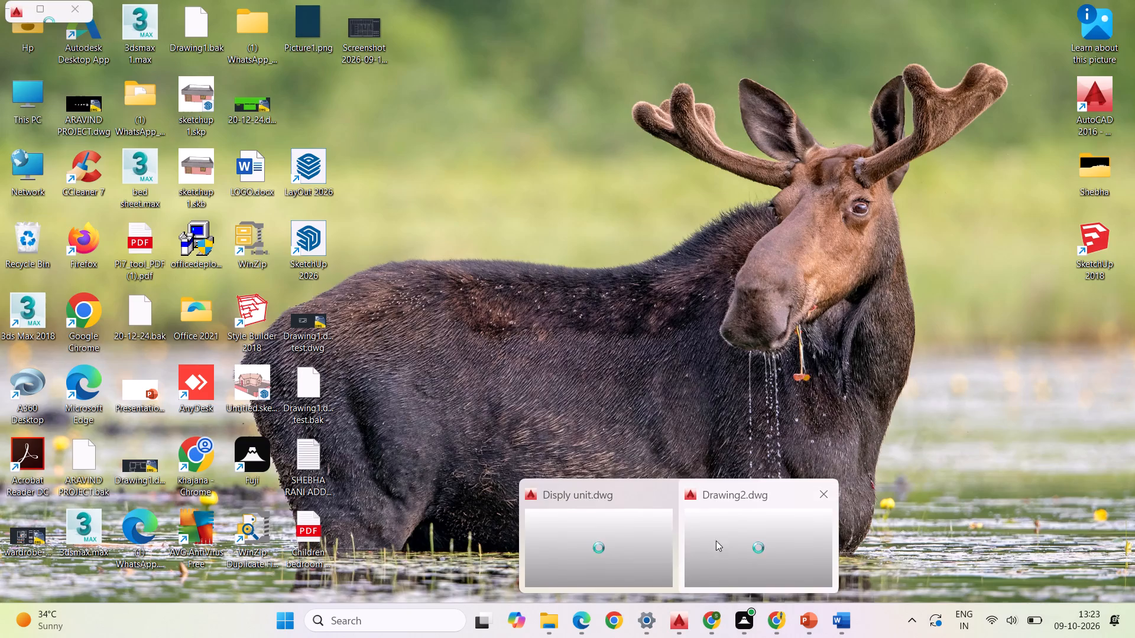
pyautogui.click(613, 534)
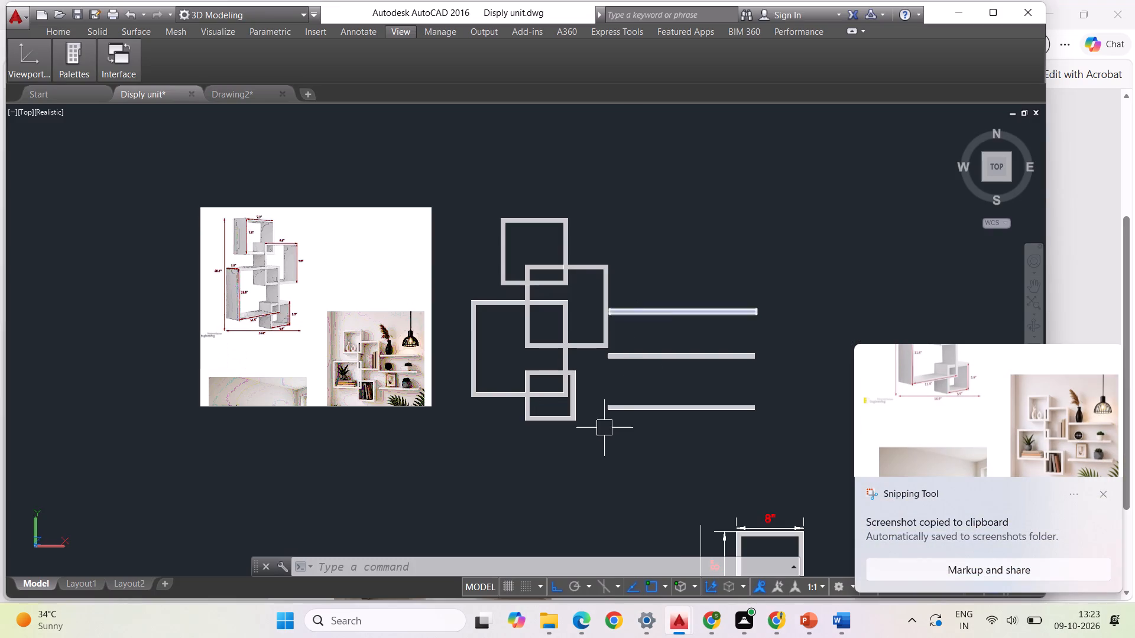
pyautogui.scroll(-2, 596, 432)
pyautogui.scroll(1, 643, 360)
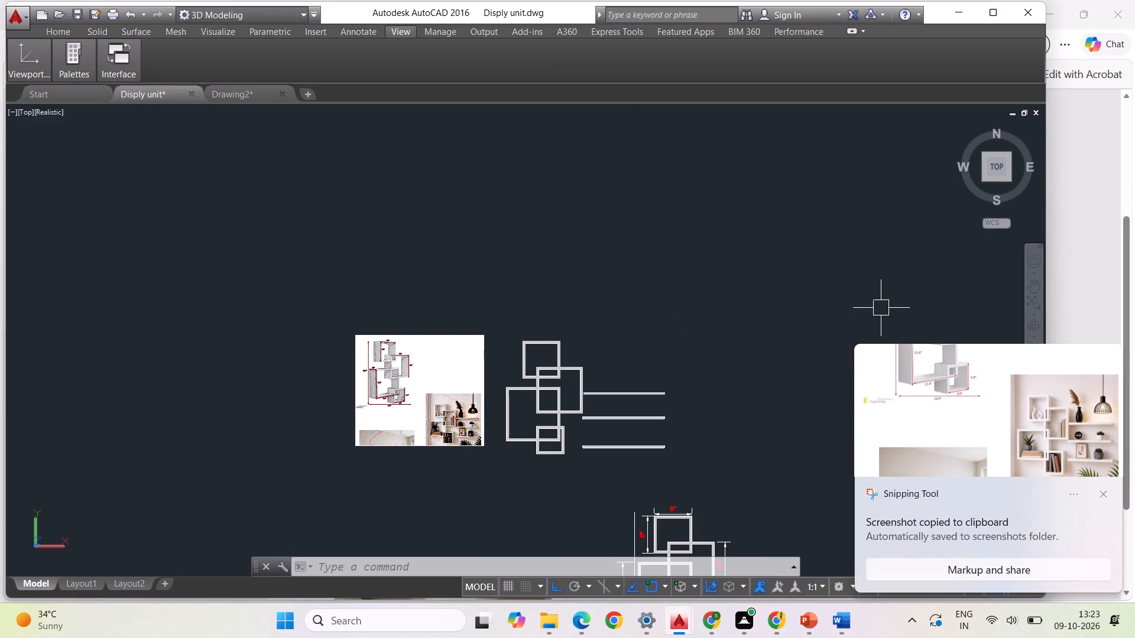
pyautogui.hotkey('ctrl', 'v')
pyautogui.click(625, 322)
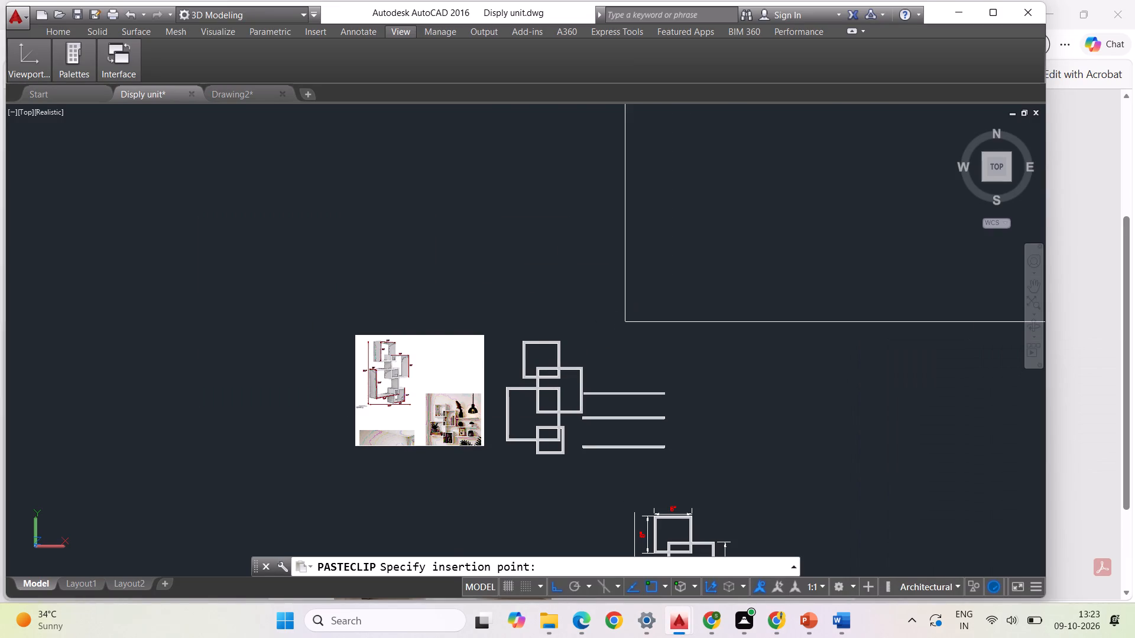
pyautogui.scroll(-1, 578, 338)
pyautogui.click(685, 326)
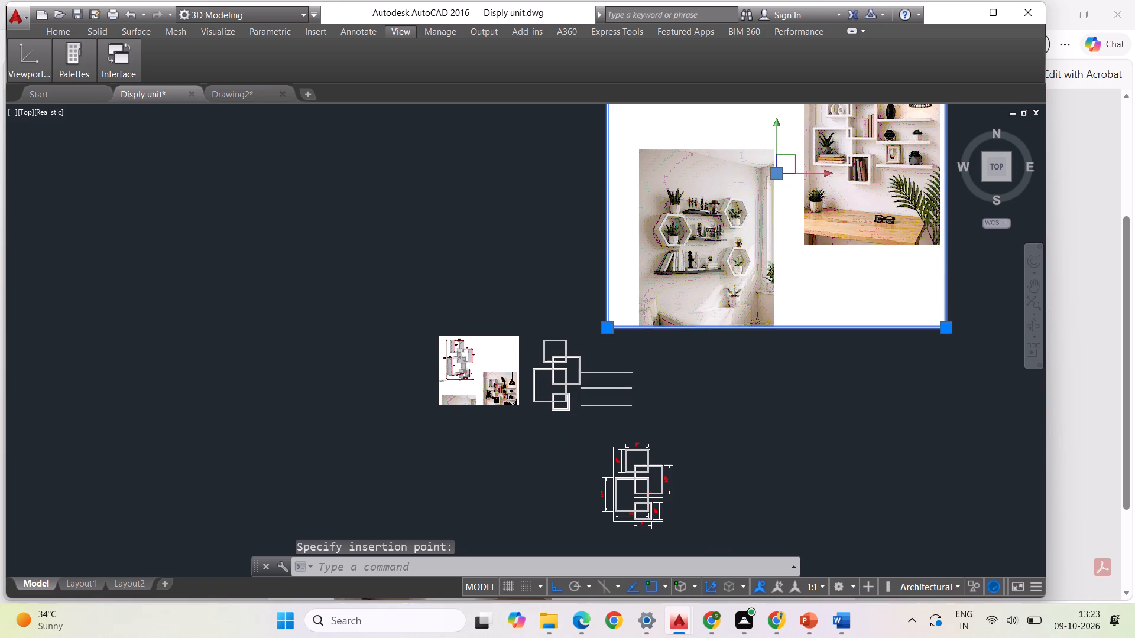
# Scale the pasted image down by reference from its lower-left corner, using its bottom edge, to roughly the earlier reference image's size.
pyautogui.write('scale')
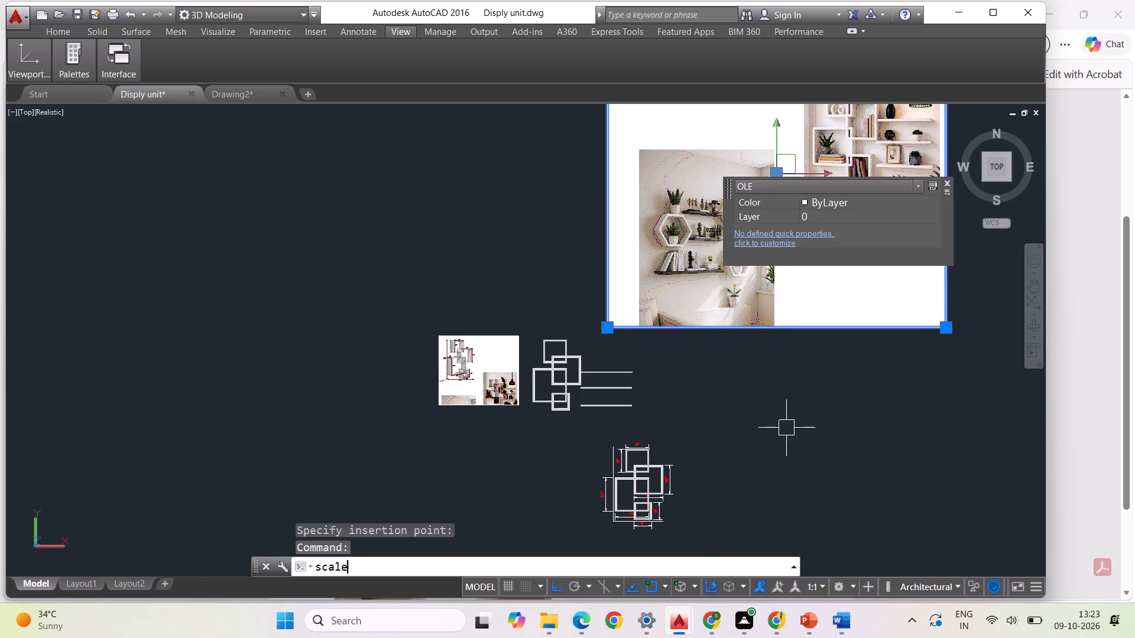
pyautogui.press('Return')
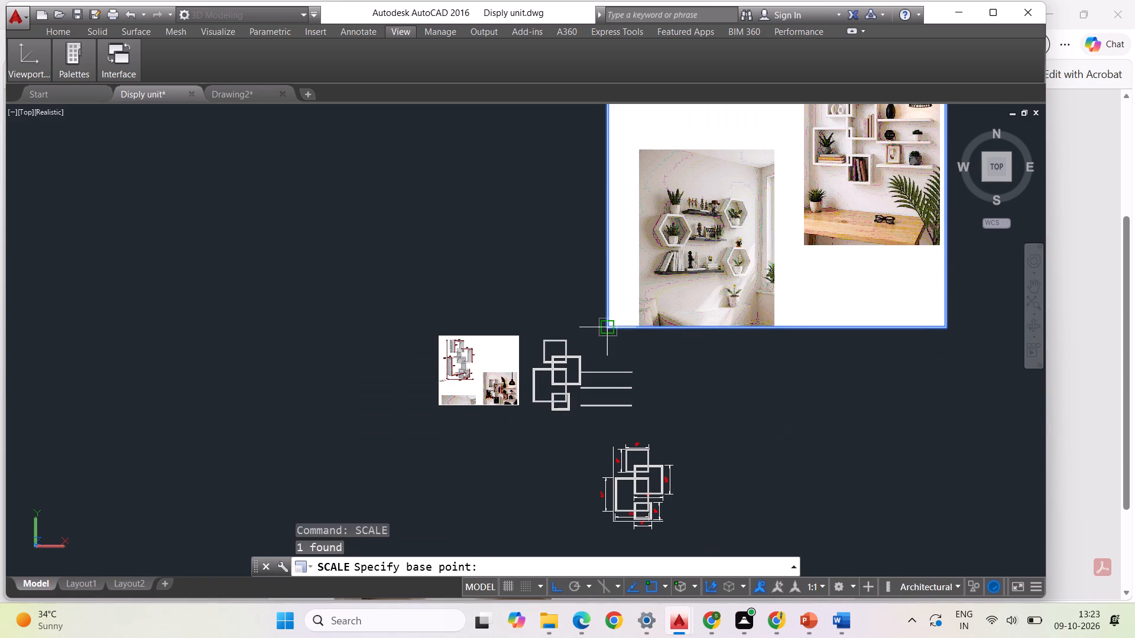
pyautogui.click(608, 323)
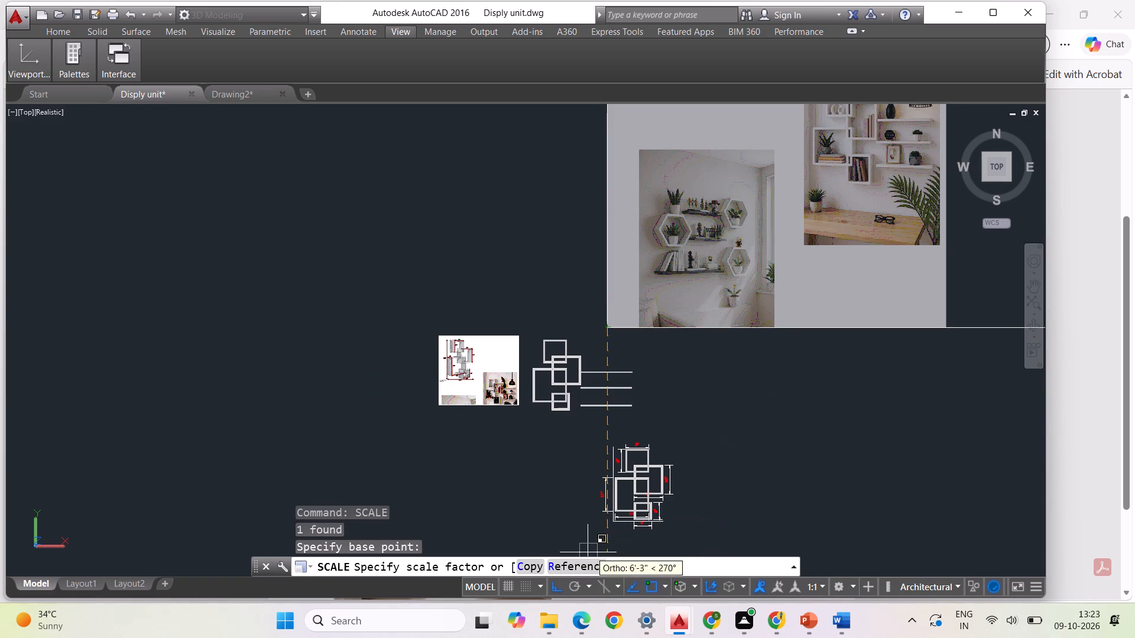
pyautogui.click(581, 562)
pyautogui.click(606, 328)
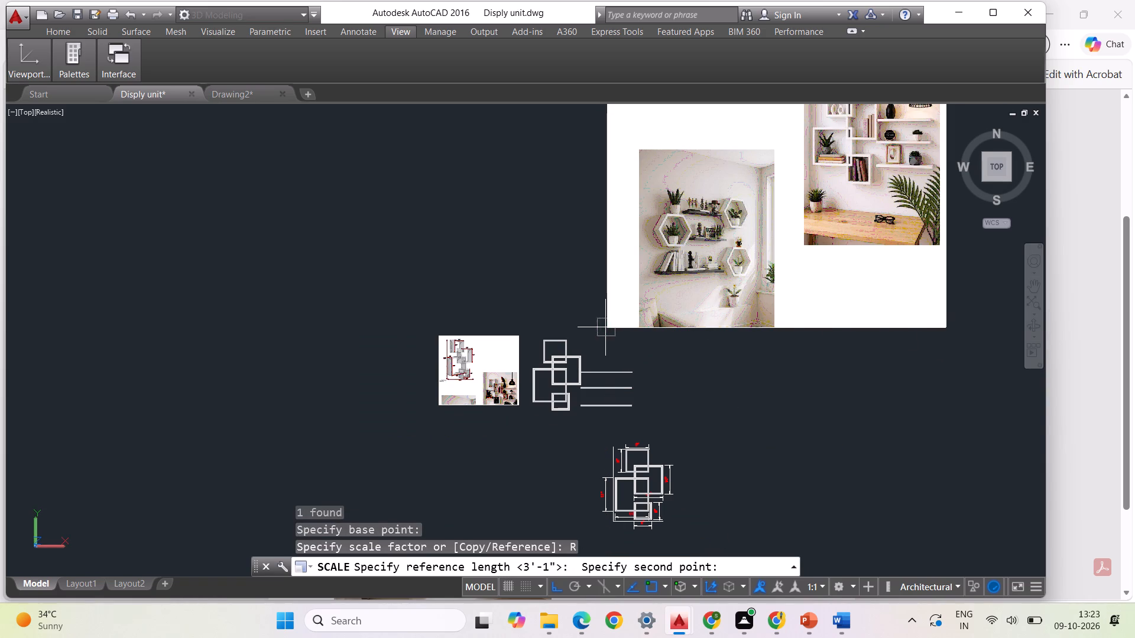
pyautogui.click(940, 328)
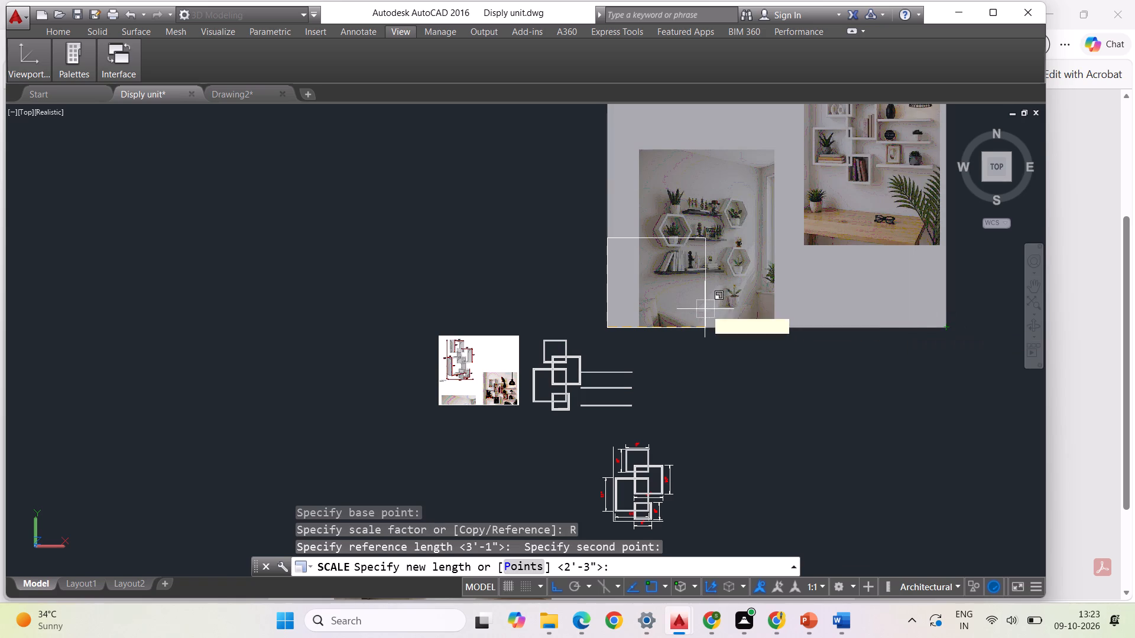
pyautogui.click(679, 318)
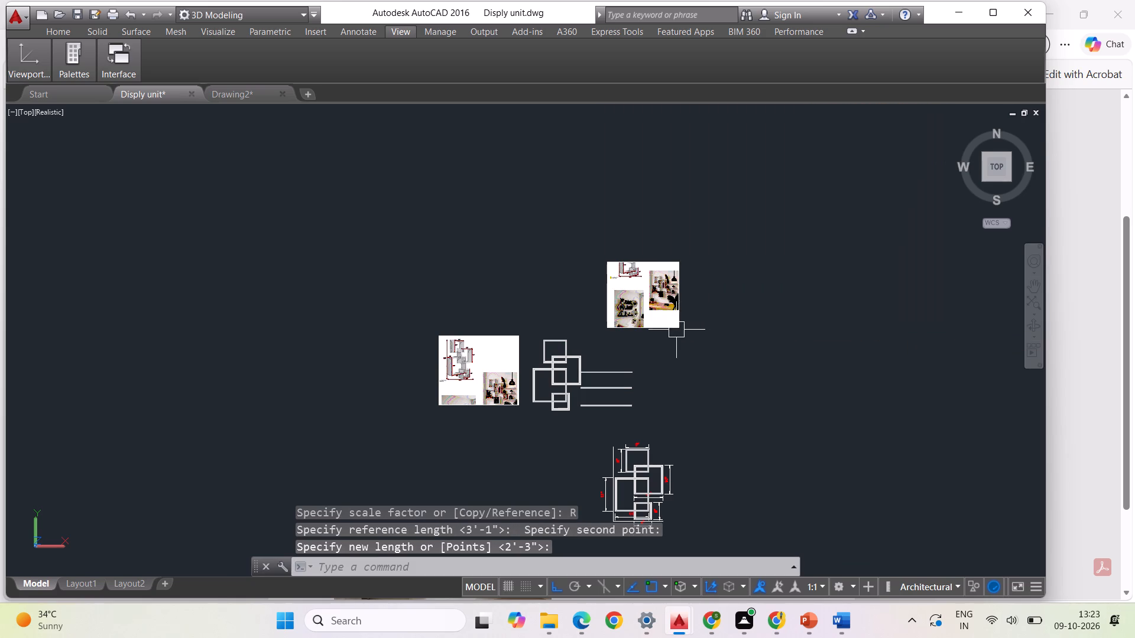
# Move the scaled image with Ortho off to the empty space directly above the earlier reference image.
pyautogui.click(674, 330)
pyautogui.rightClick(701, 388)
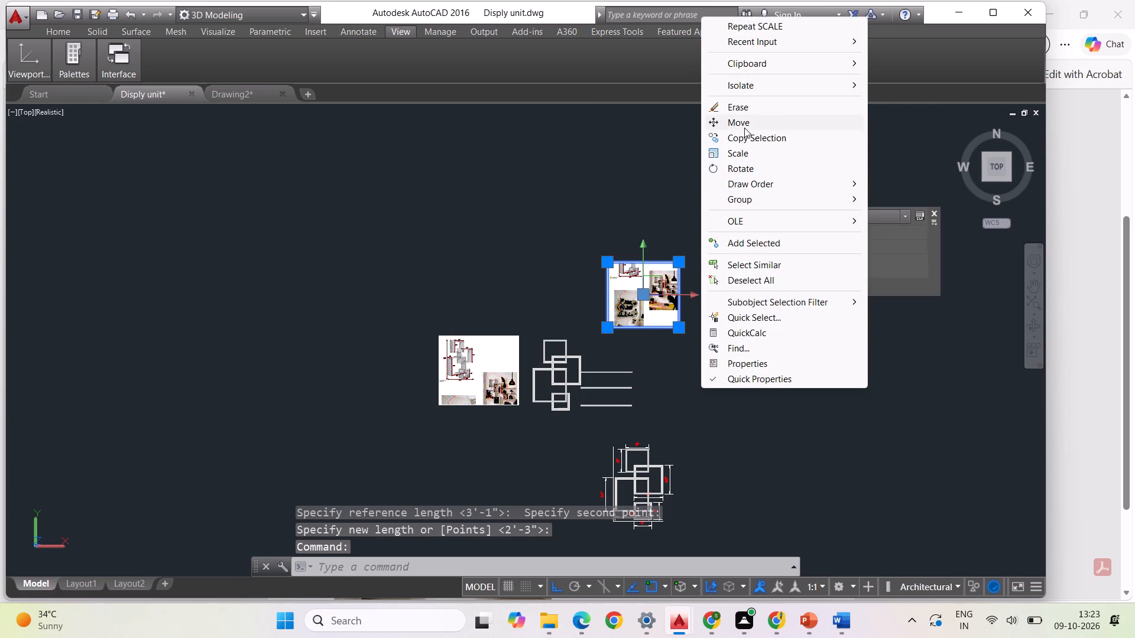
pyautogui.click(744, 126)
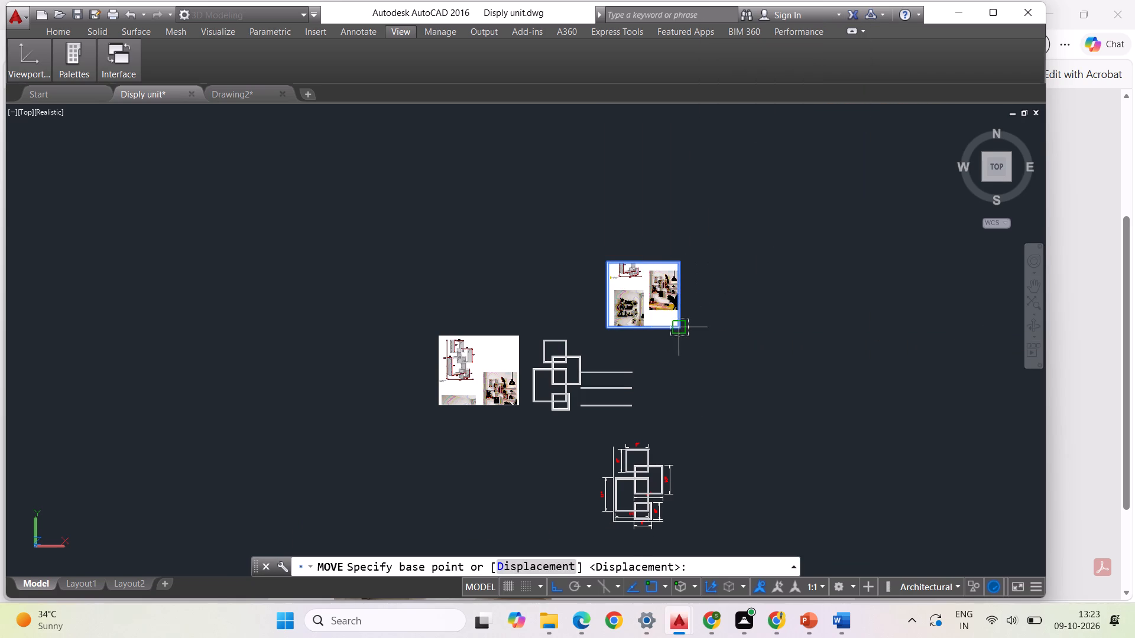
pyautogui.click(681, 333)
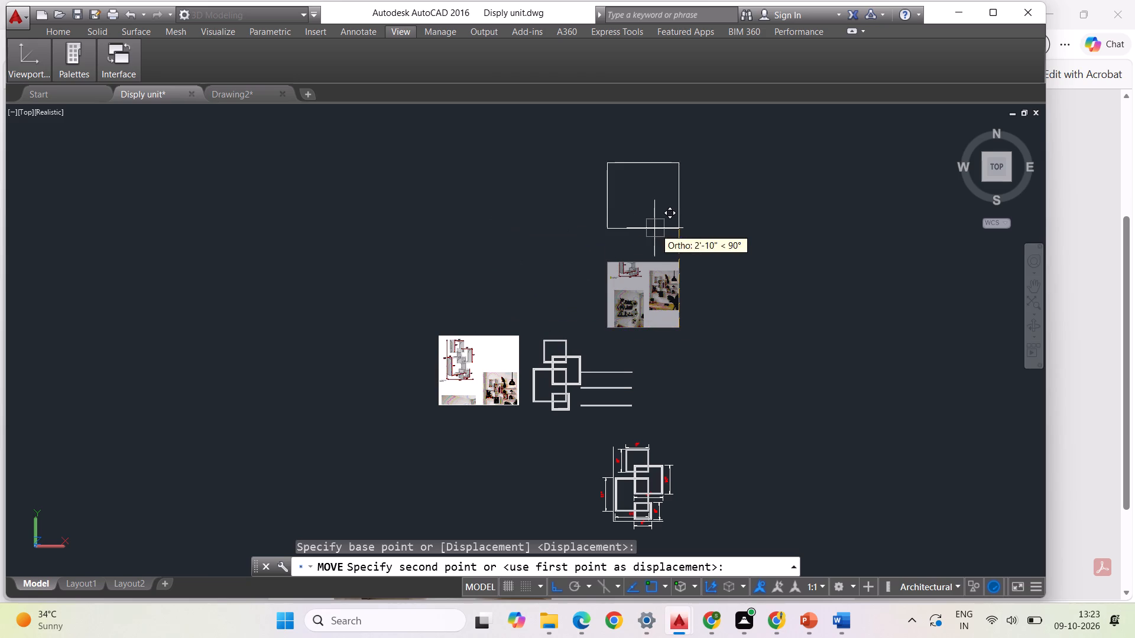
pyautogui.press('F8')
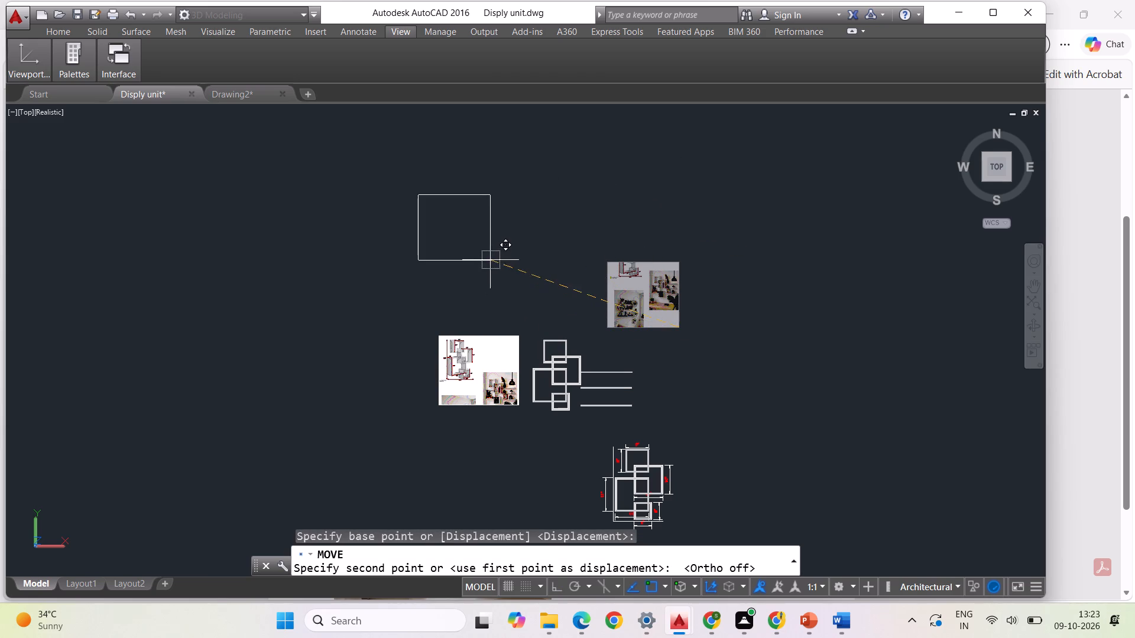
pyautogui.scroll(-1, 521, 312)
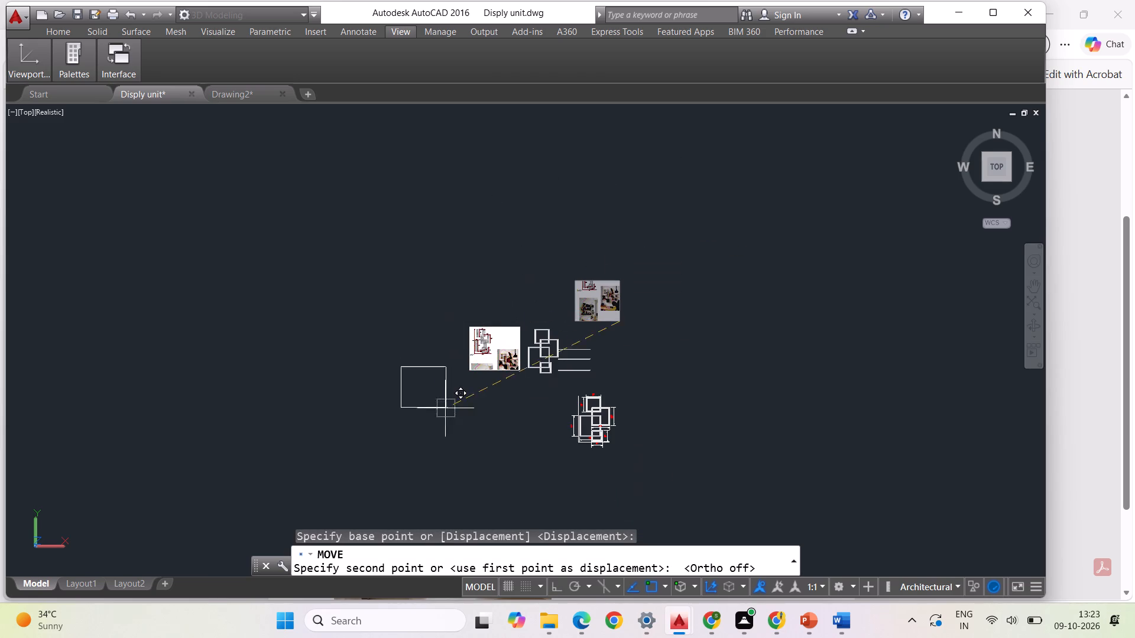
pyautogui.click(518, 278)
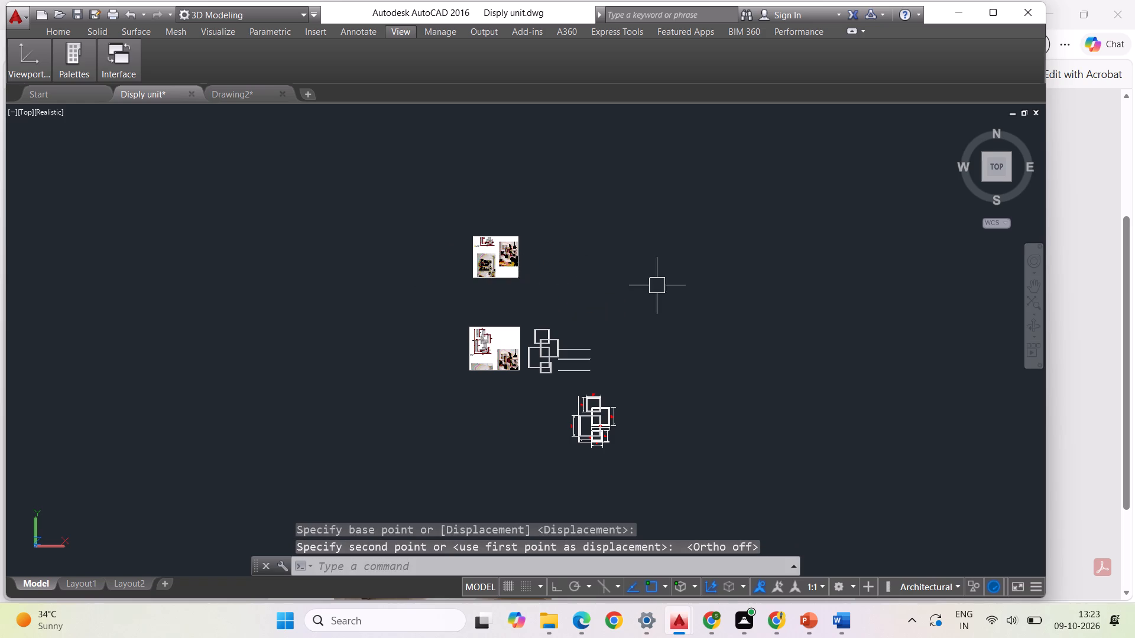
# Examine the hexagonal boxes and straight shelves in the newly placed reference image.
pyautogui.scroll(-1, 601, 347)
pyautogui.scroll(3, 570, 280)
pyautogui.scroll(2, 523, 301)
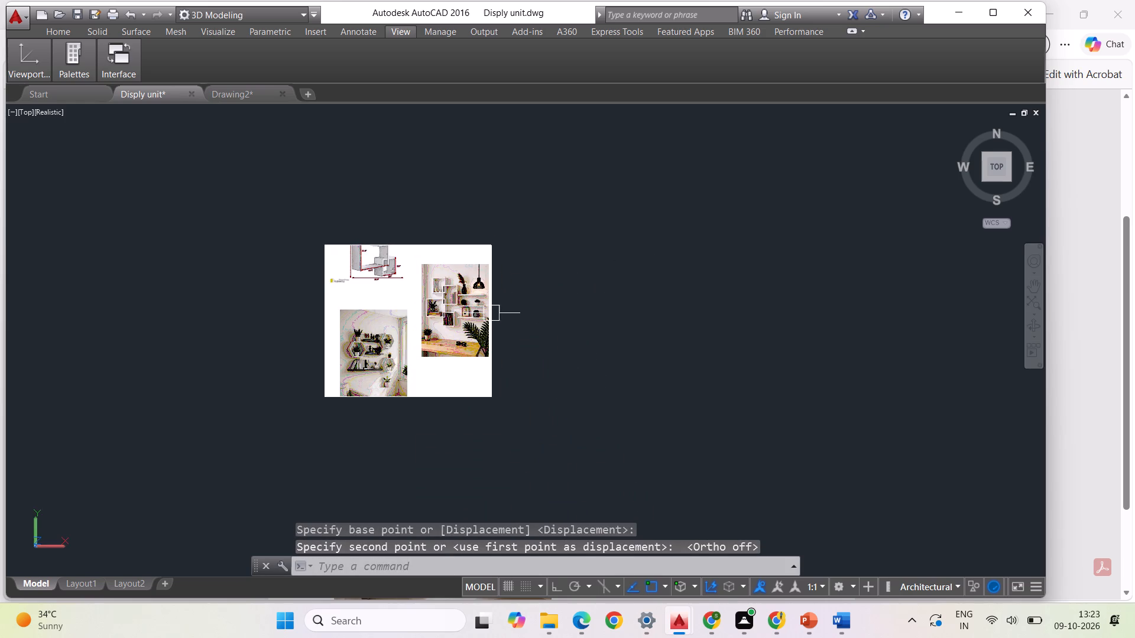
pyautogui.scroll(2, 485, 316)
pyautogui.scroll(-1, 488, 312)
pyautogui.scroll(1, 438, 326)
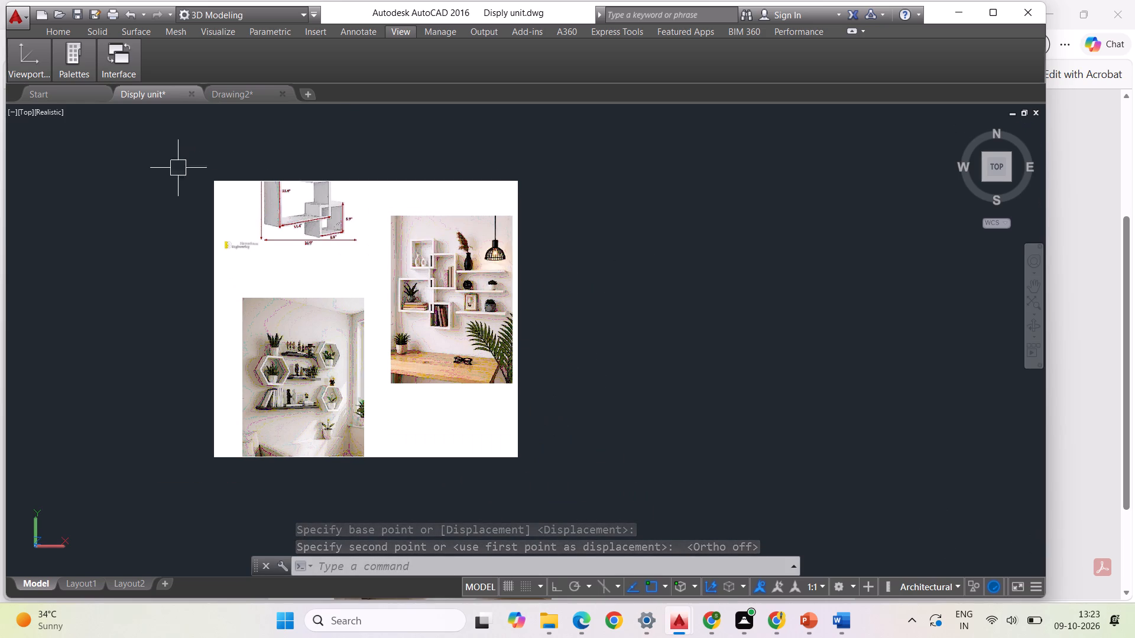
pyautogui.scroll(-1, 339, 317)
pyautogui.scroll(3, 329, 323)
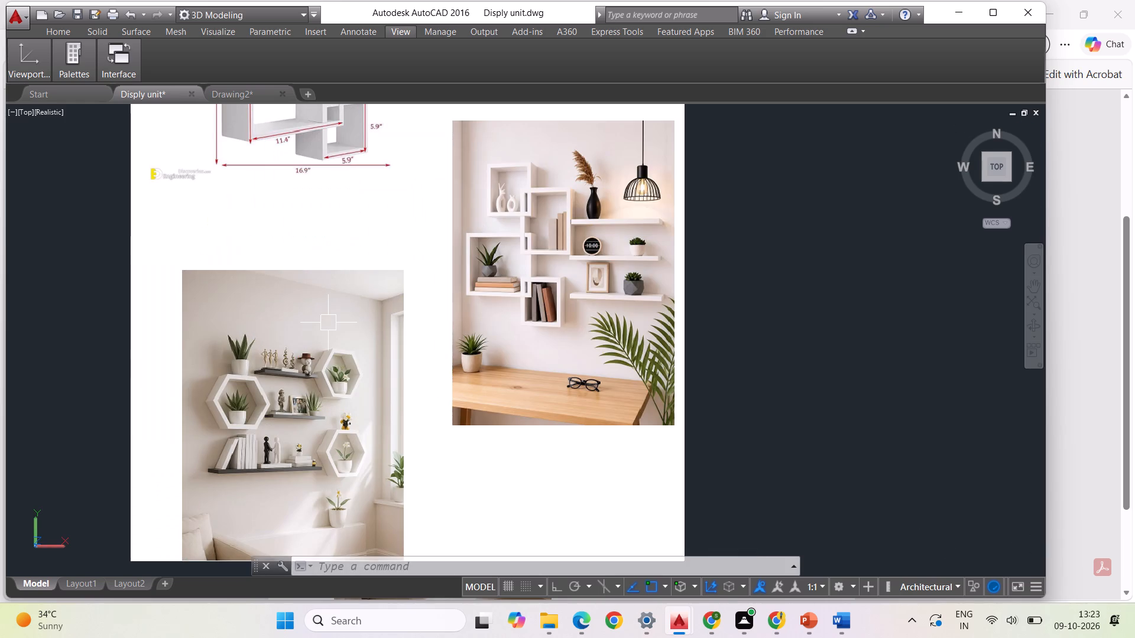
pyautogui.scroll(-1, 264, 312)
pyautogui.scroll(-3, 304, 279)
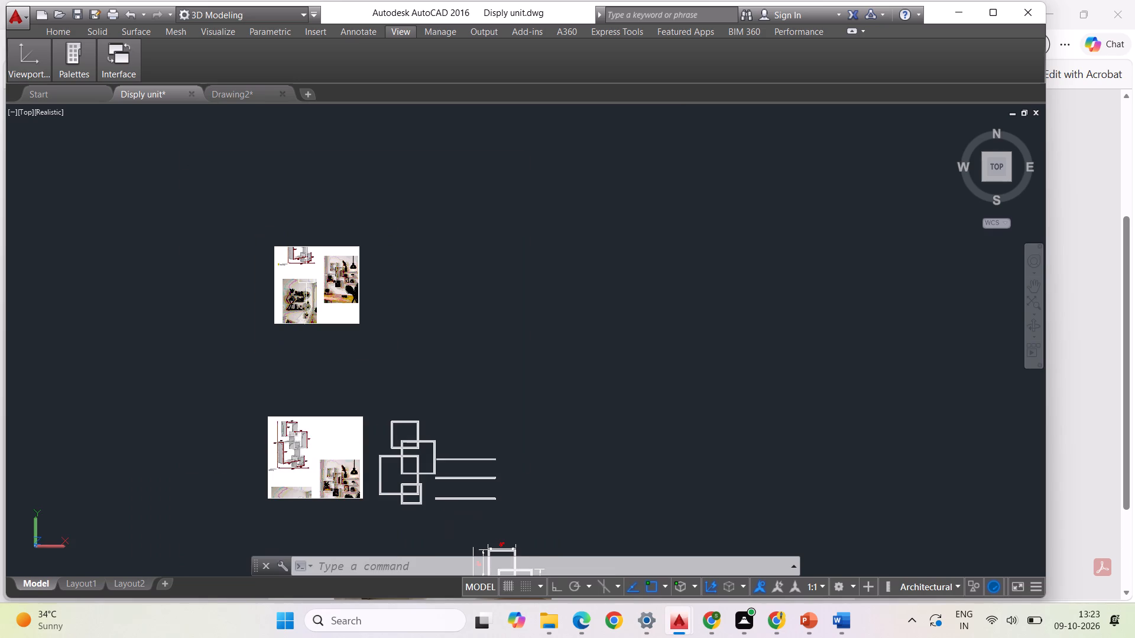
pyautogui.scroll(1, 288, 323)
pyautogui.scroll(-1, 434, 246)
pyautogui.scroll(-1, 512, 245)
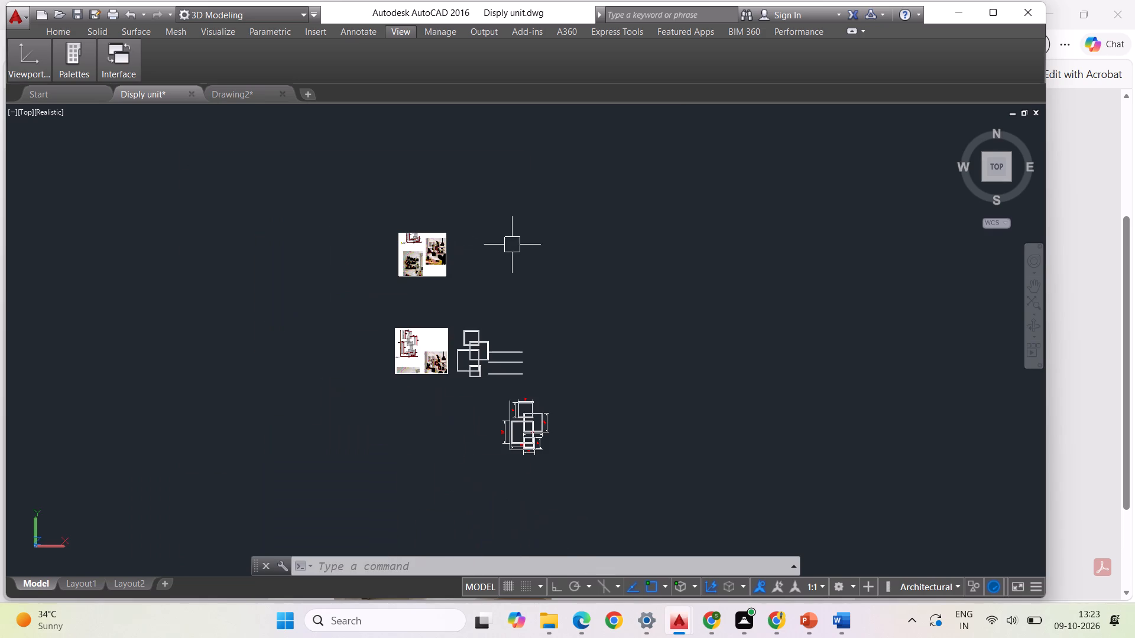
pyautogui.scroll(3, 435, 282)
pyautogui.scroll(4, 412, 196)
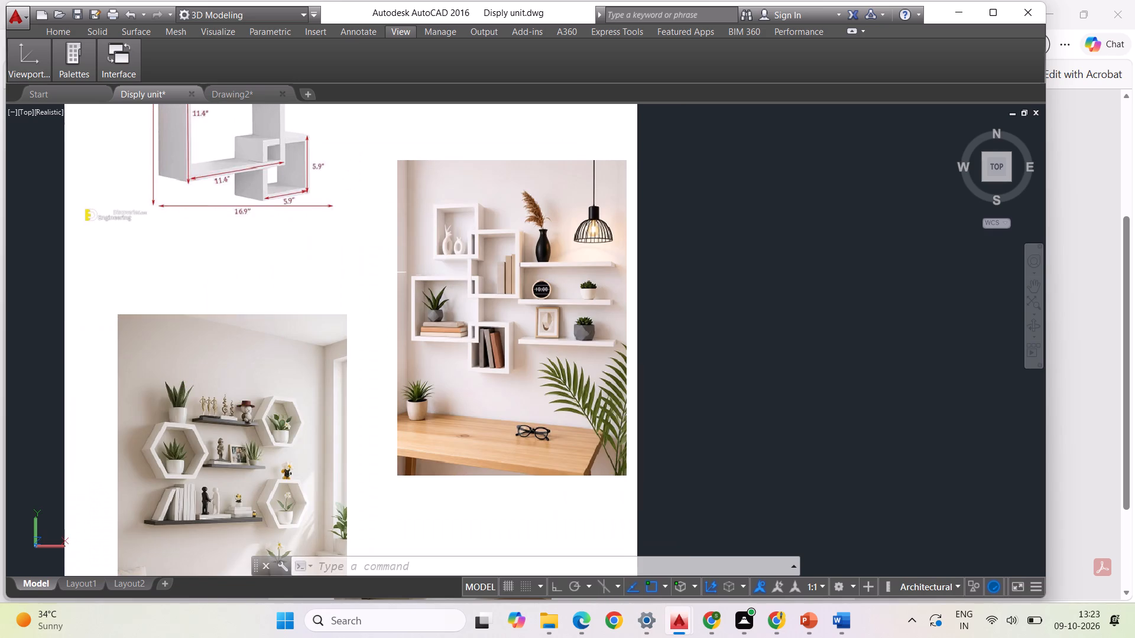
pyautogui.scroll(-1, 414, 280)
pyautogui.scroll(2, 343, 321)
pyautogui.scroll(-1, 343, 321)
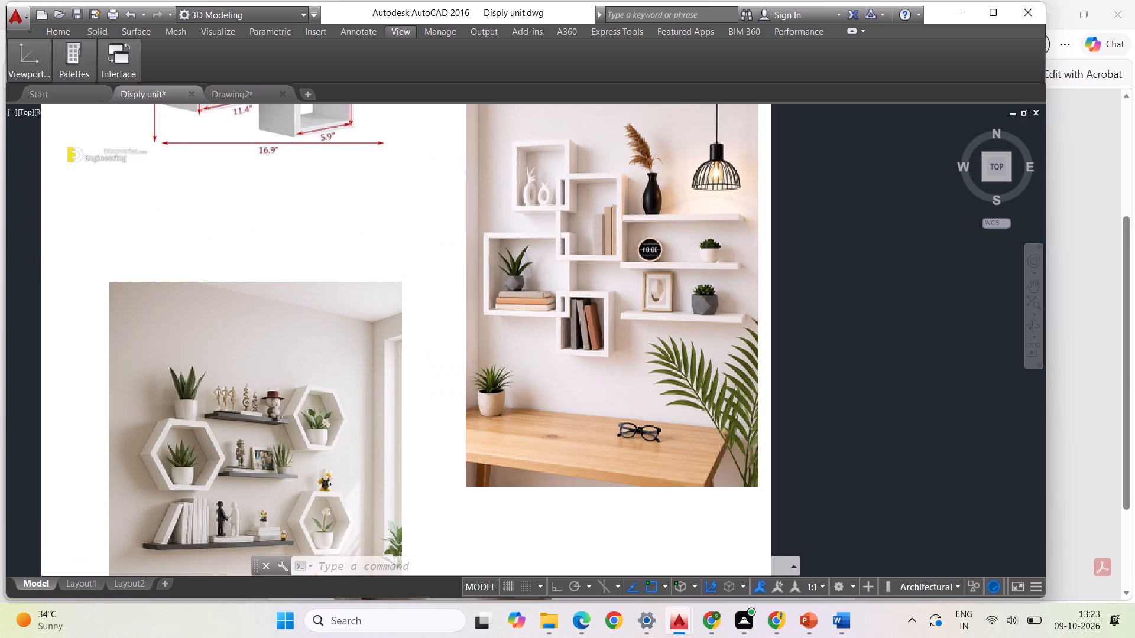
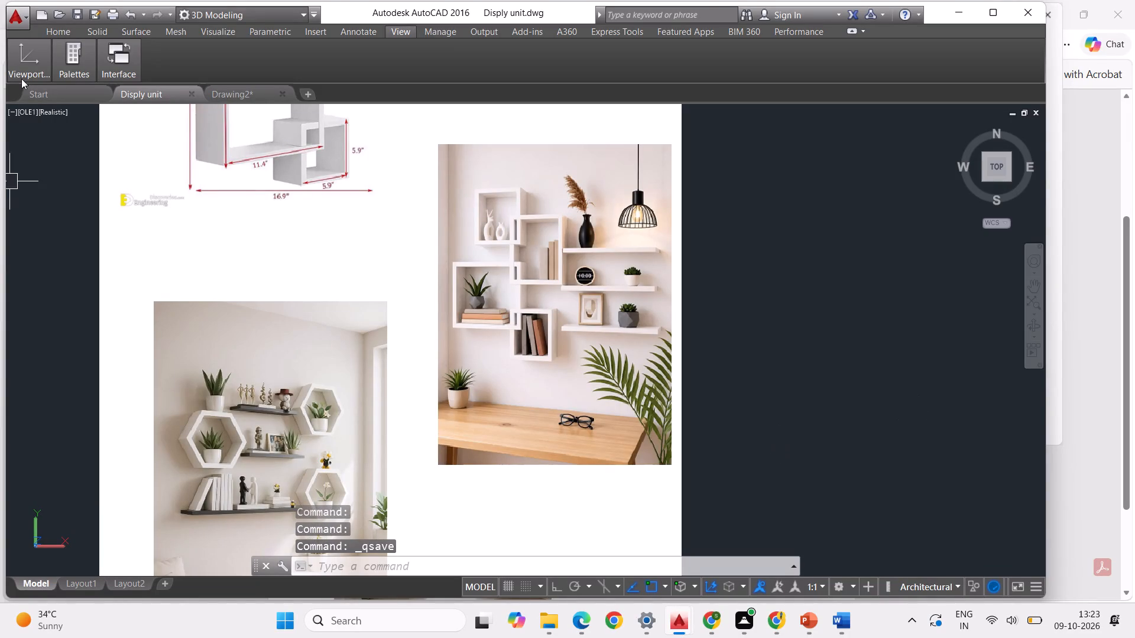
# Save the drawing as Disply unit.dwg in the 8TH folder as an AutoCAD 2013 drawing, overwriting the existing file.
pyautogui.click(15, 25)
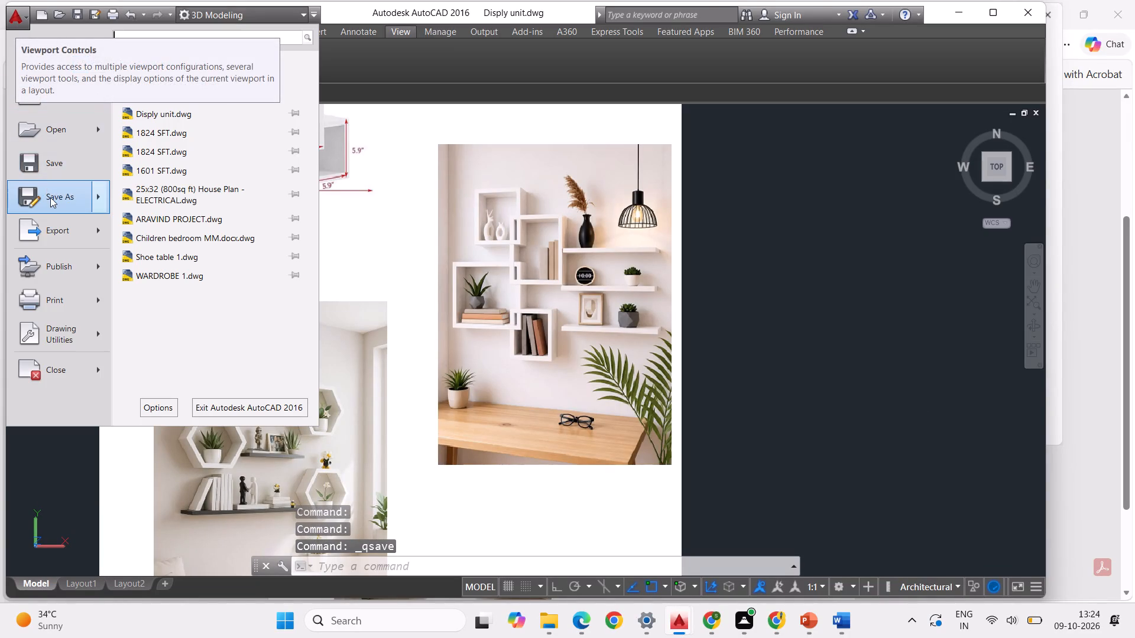
pyautogui.click(50, 197)
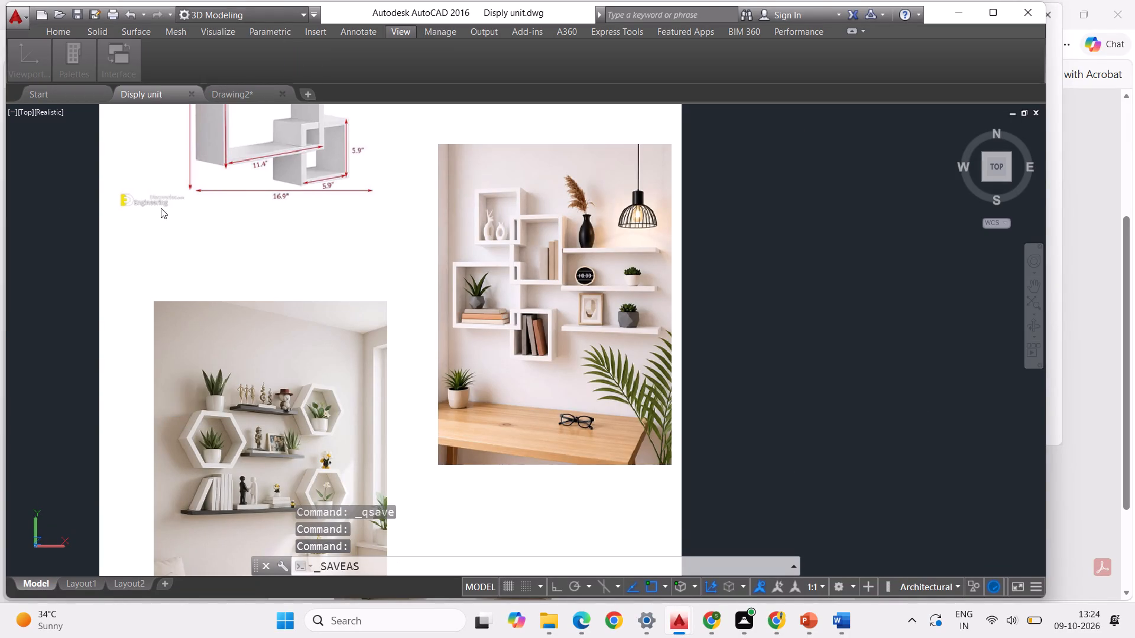
pyautogui.click(784, 447)
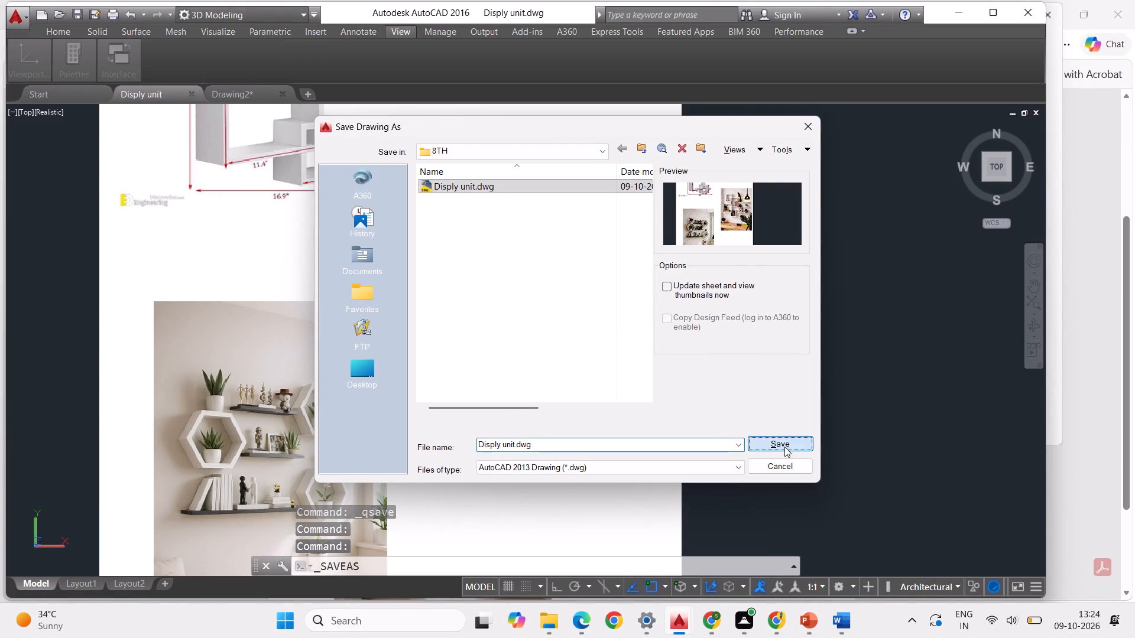
pyautogui.click(555, 345)
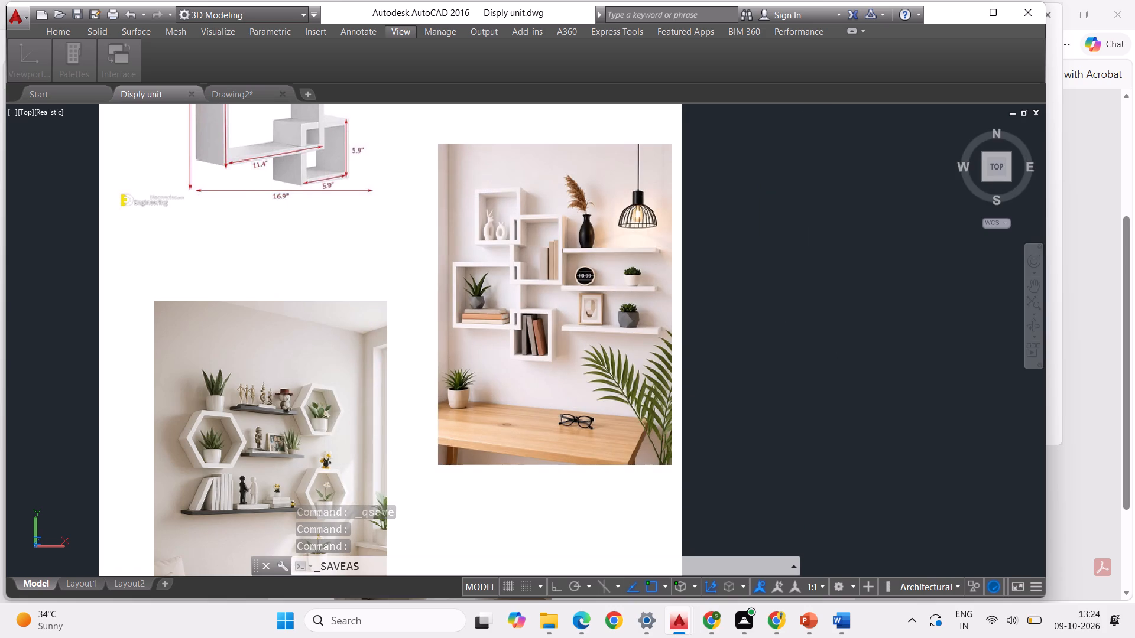
# Examine the hexagonal boxes and straight shelves in the upper reference image, alongside the neighbouring box shelf photo.
pyautogui.scroll(-1, 604, 347)
pyautogui.scroll(1, 479, 430)
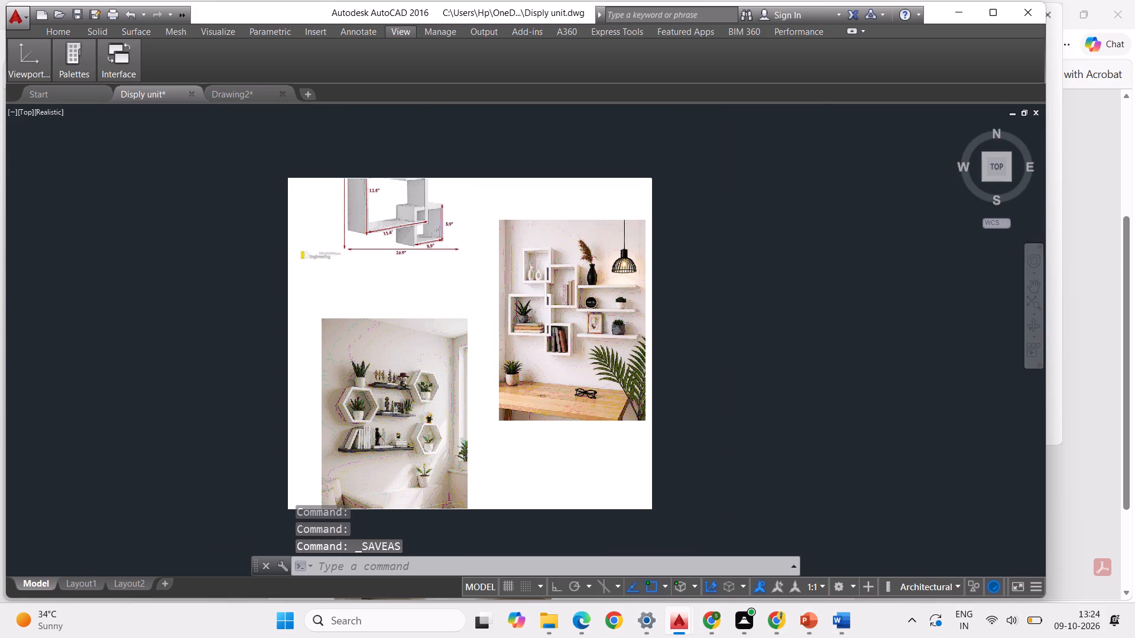
pyautogui.scroll(-1, 375, 377)
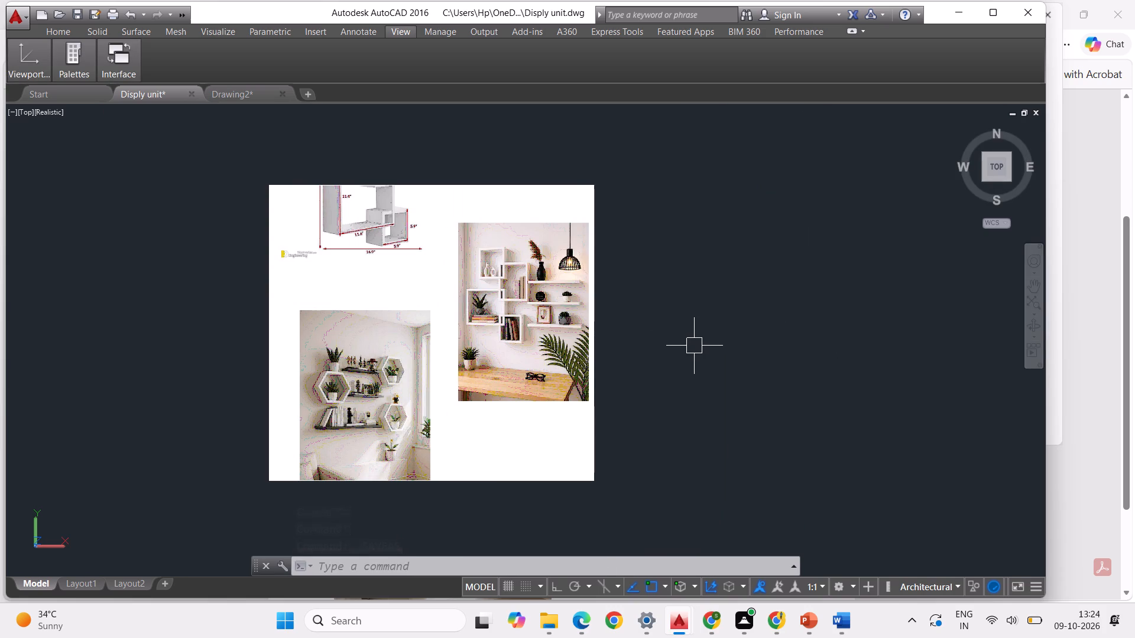
pyautogui.scroll(-1, 689, 357)
pyautogui.scroll(2, 630, 333)
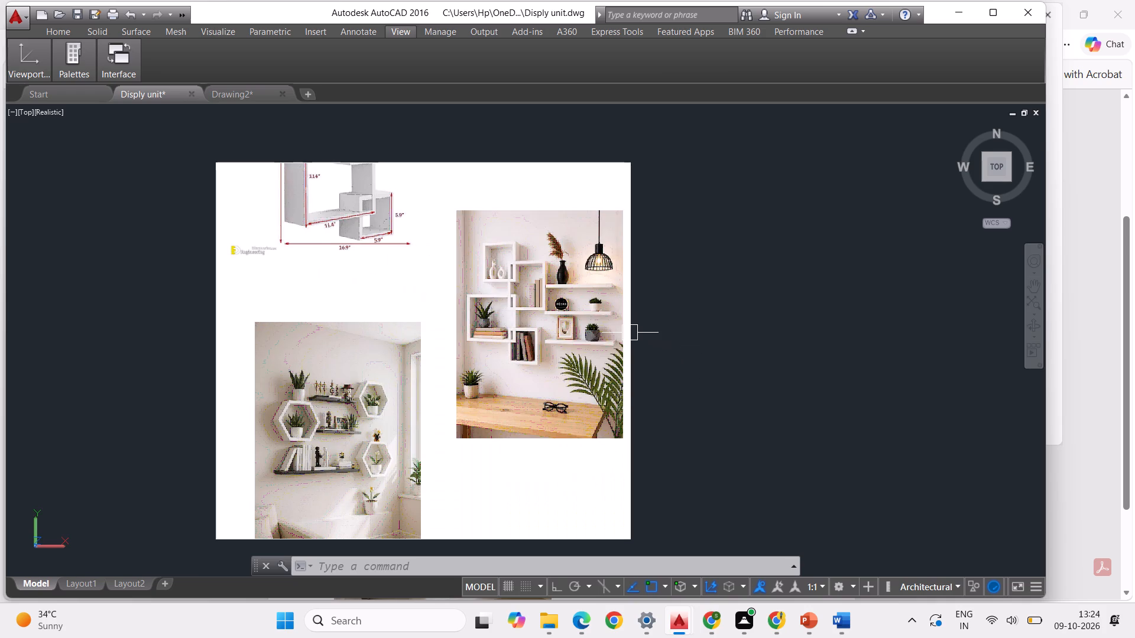
pyautogui.scroll(1, 317, 442)
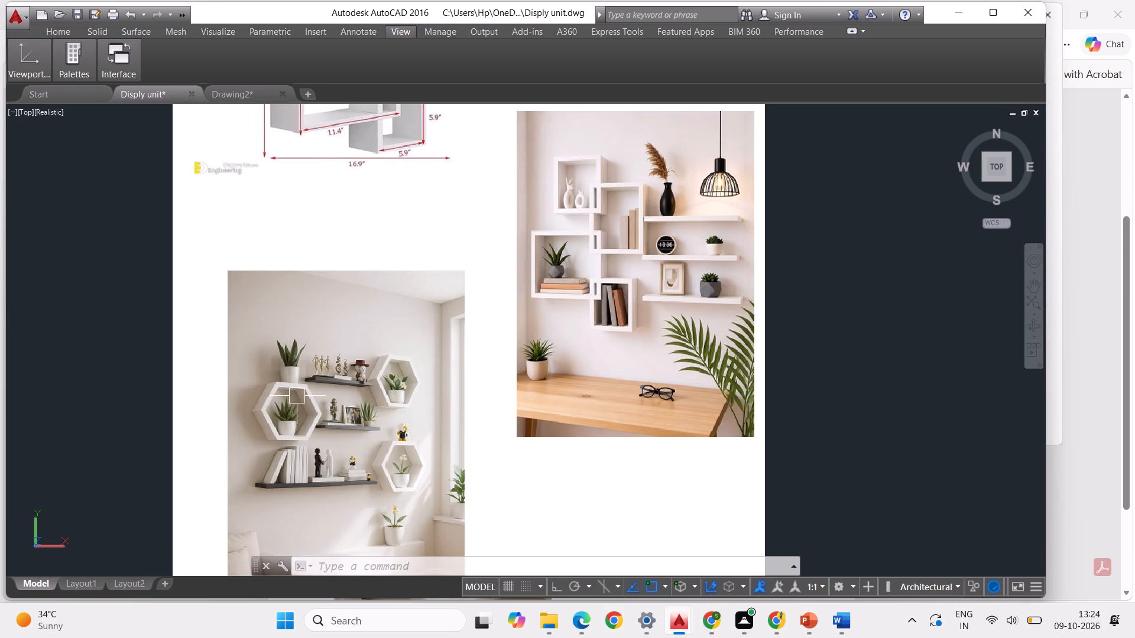
pyautogui.scroll(-1, 300, 397)
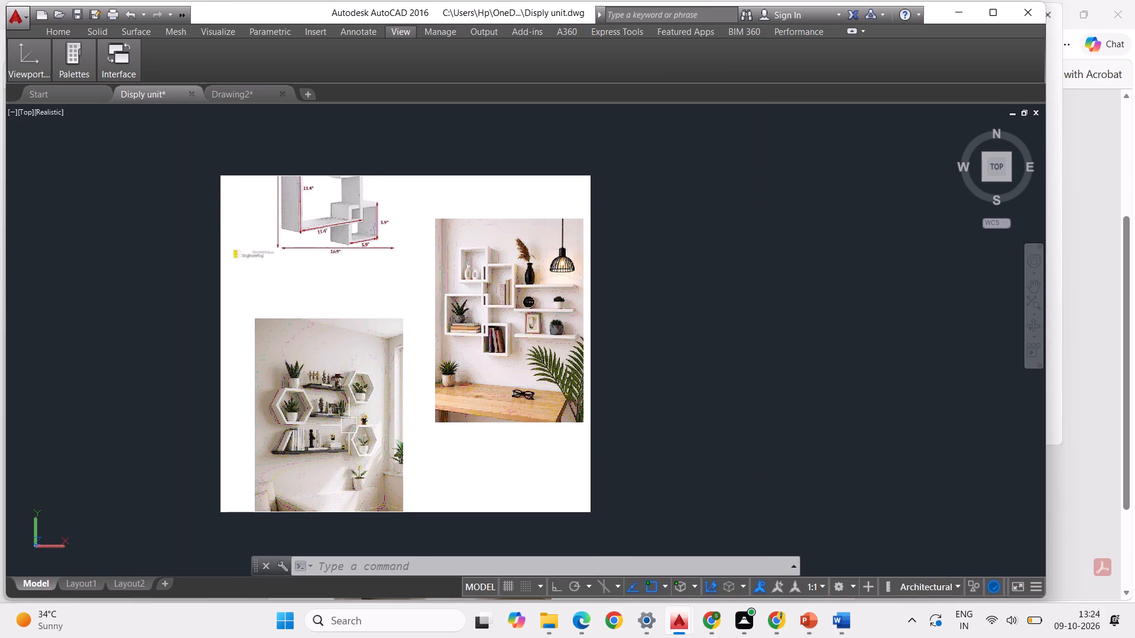
pyautogui.scroll(2, 309, 442)
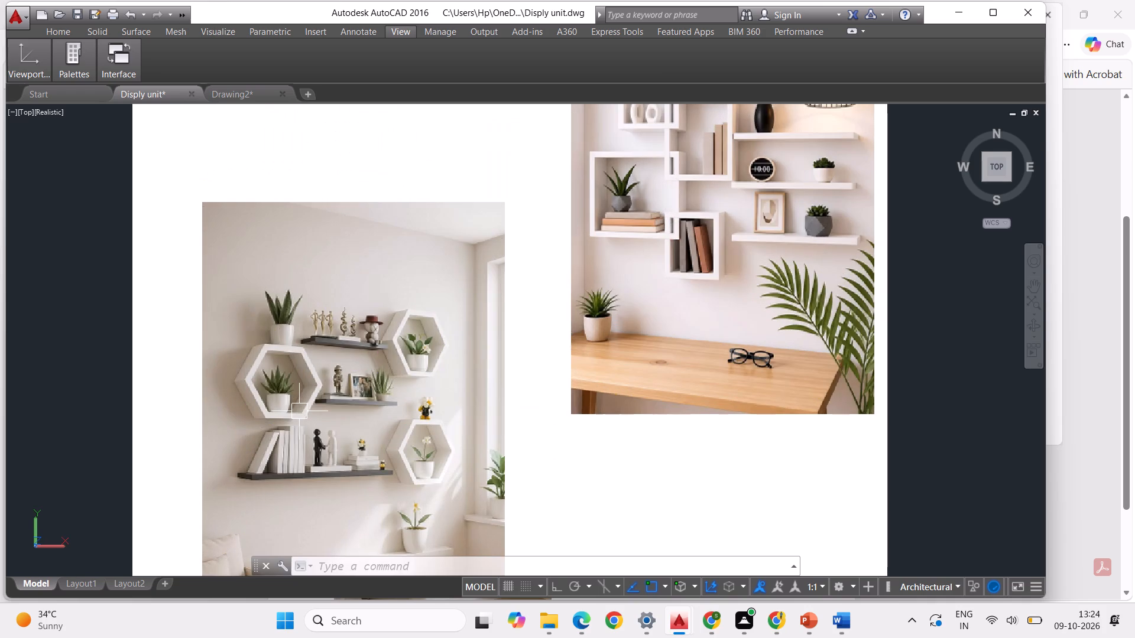
pyautogui.scroll(-2, 300, 412)
pyautogui.scroll(2, 458, 326)
pyautogui.scroll(-1, 619, 340)
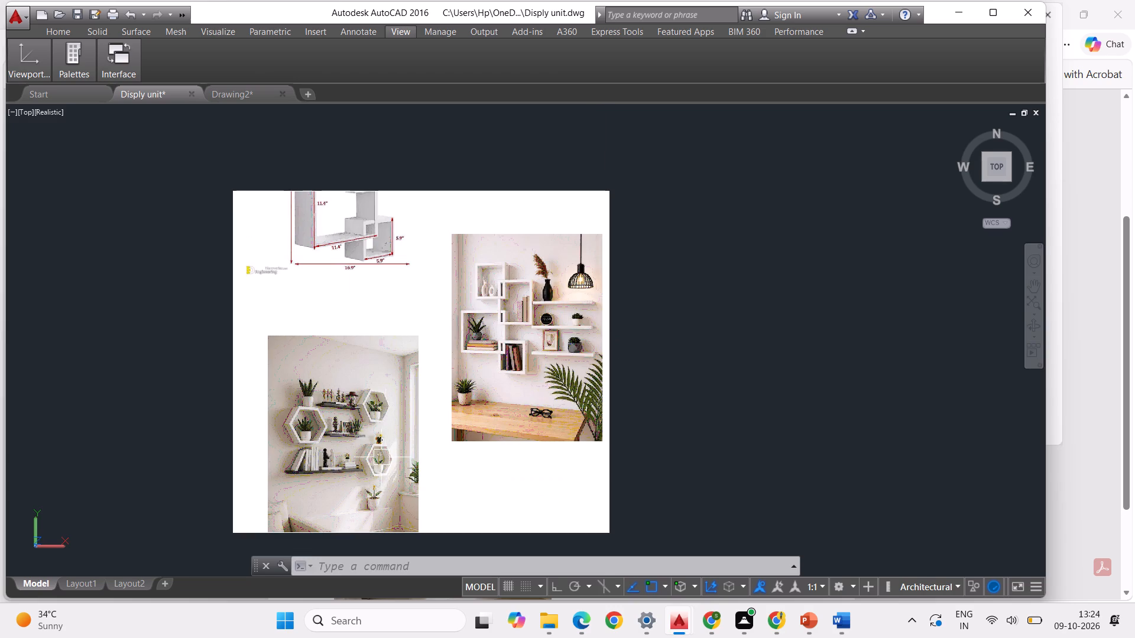
pyautogui.scroll(1, 388, 271)
pyautogui.scroll(-2, 417, 341)
pyautogui.scroll(1, 485, 336)
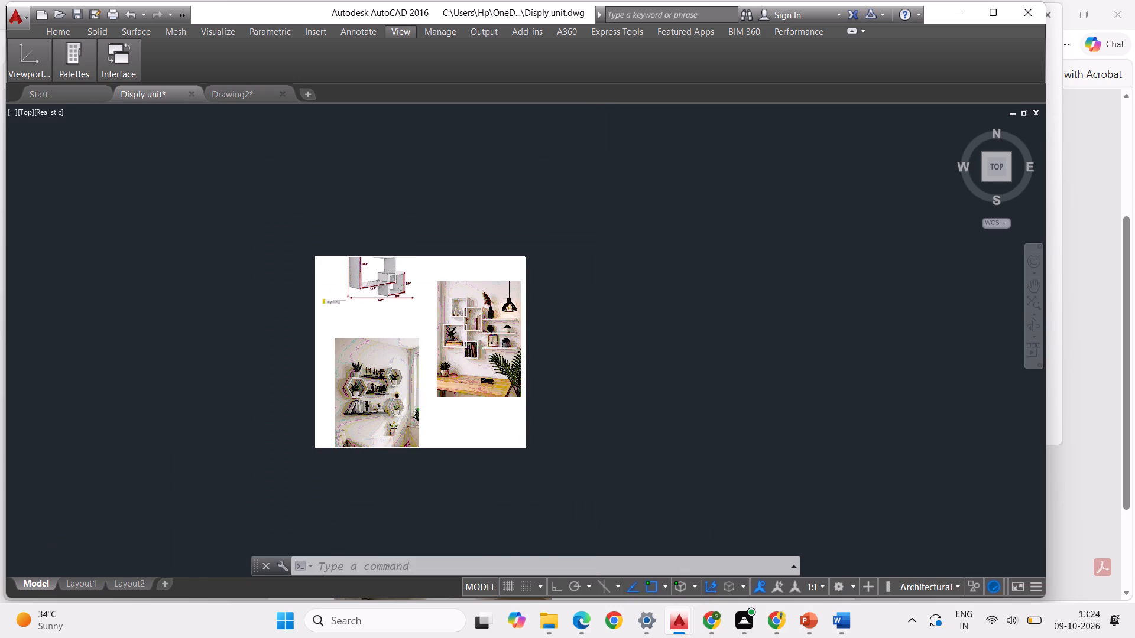
pyautogui.scroll(1, 485, 336)
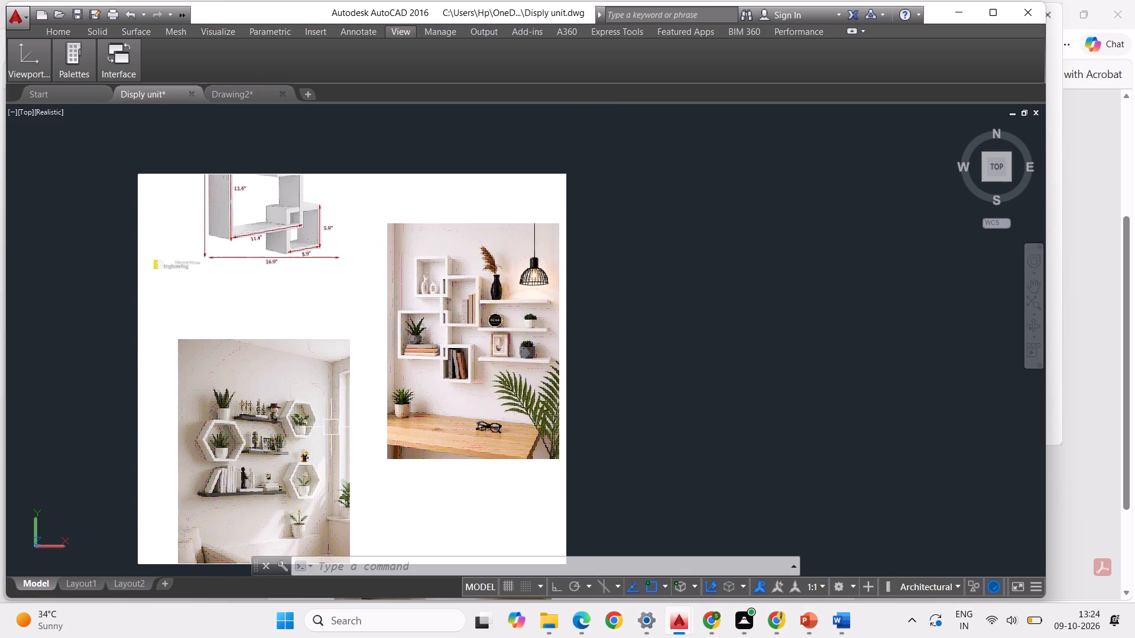
pyautogui.scroll(2, 290, 451)
pyautogui.scroll(-2, 290, 451)
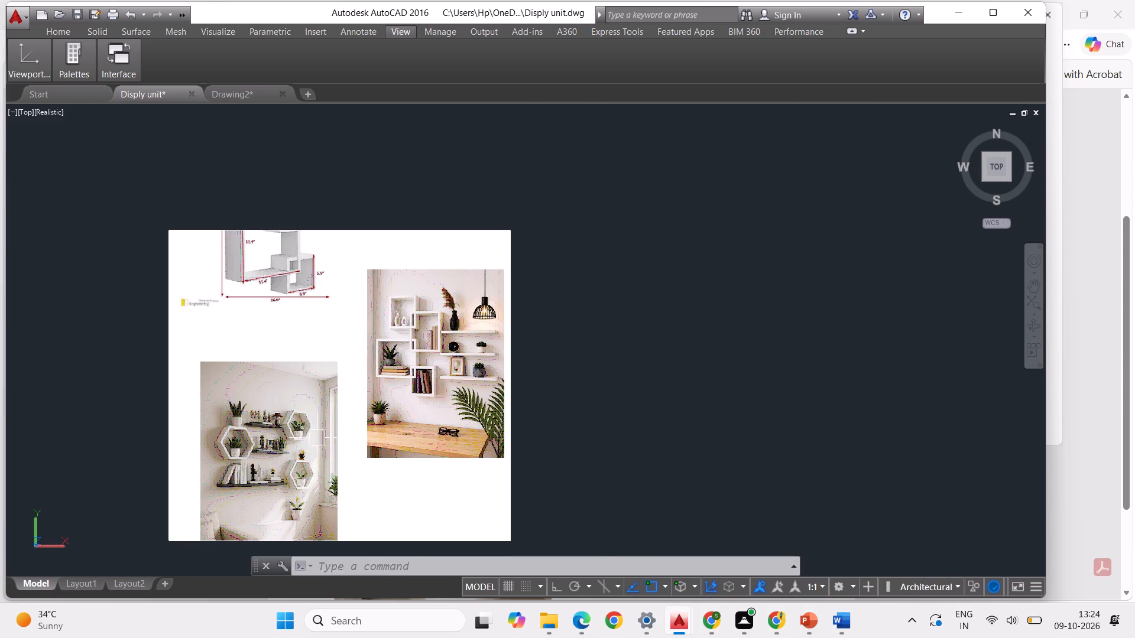
pyautogui.scroll(2, 420, 353)
pyautogui.scroll(-2, 416, 355)
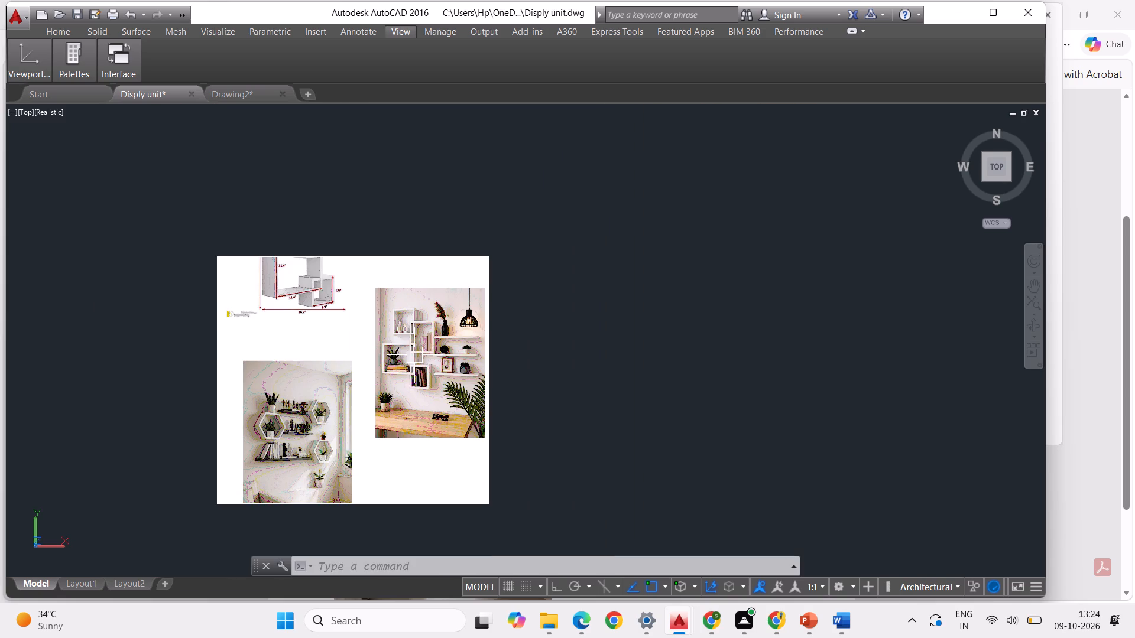
pyautogui.scroll(-3, 533, 308)
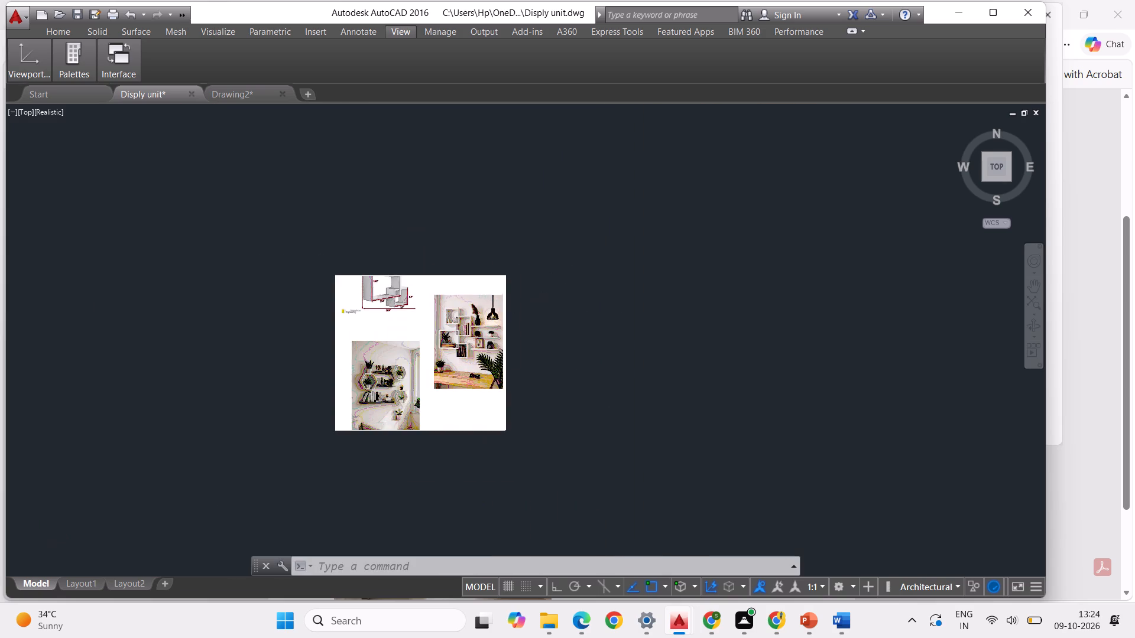
# Examine the dimensioned box shelf in the lower reference image and the box and shelf elevation drawn beside it.
pyautogui.scroll(-1, 544, 263)
pyautogui.scroll(4, 646, 521)
pyautogui.scroll(-2, 607, 404)
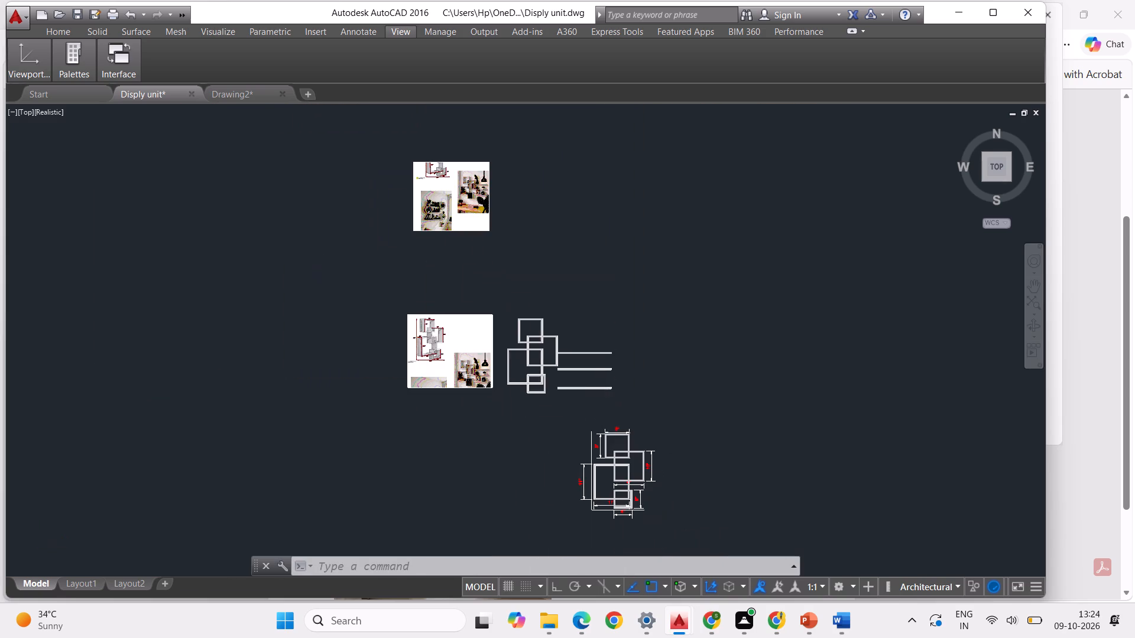
pyautogui.scroll(2, 444, 343)
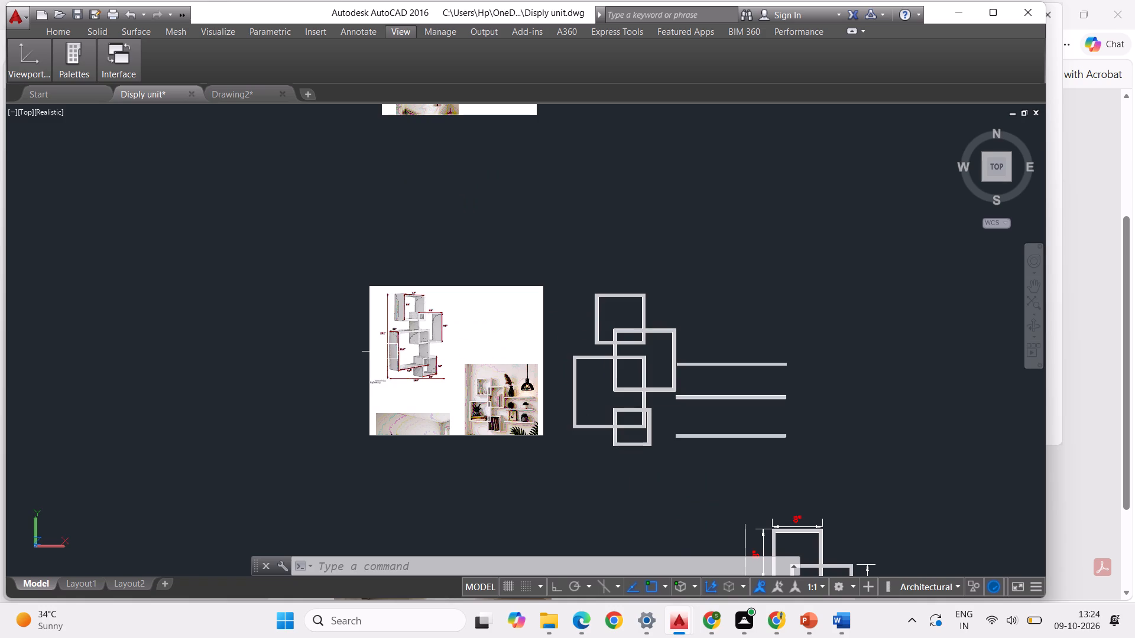
pyautogui.scroll(-1, 380, 353)
pyautogui.scroll(1, 637, 470)
pyautogui.scroll(-2, 442, 471)
pyautogui.scroll(2, 430, 299)
pyautogui.scroll(-2, 459, 292)
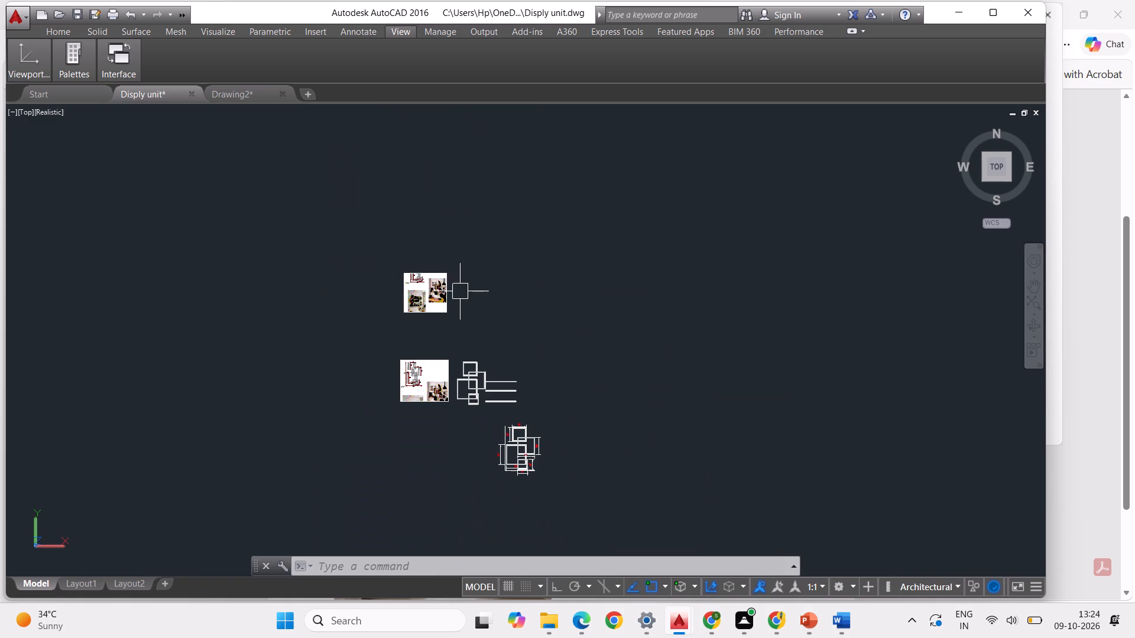
pyautogui.scroll(3, 513, 419)
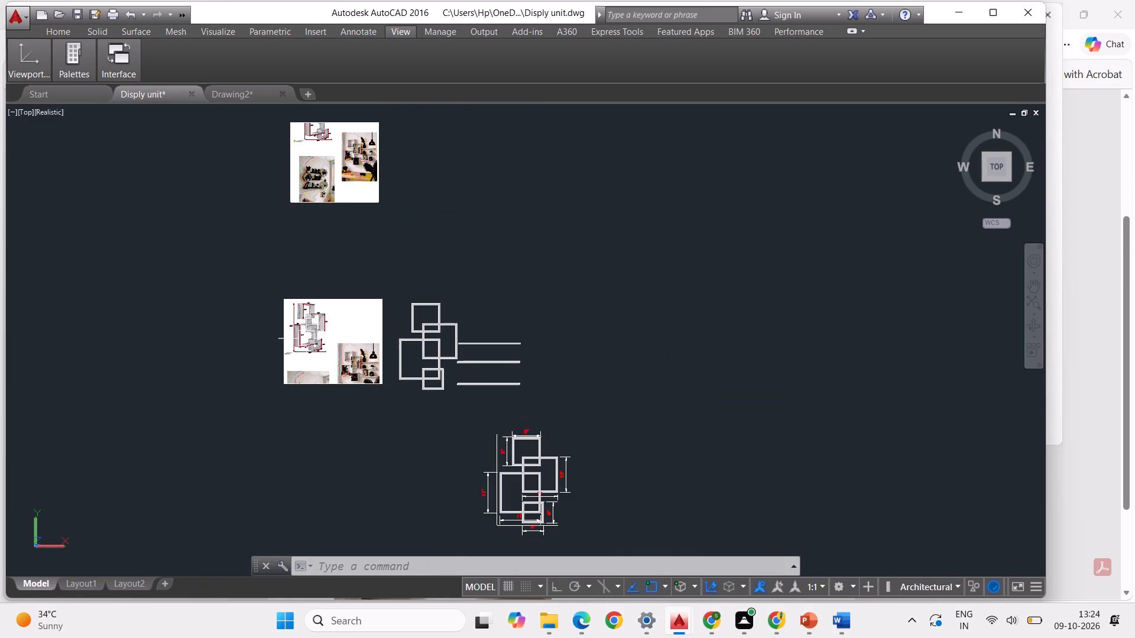
pyautogui.scroll(6, 291, 332)
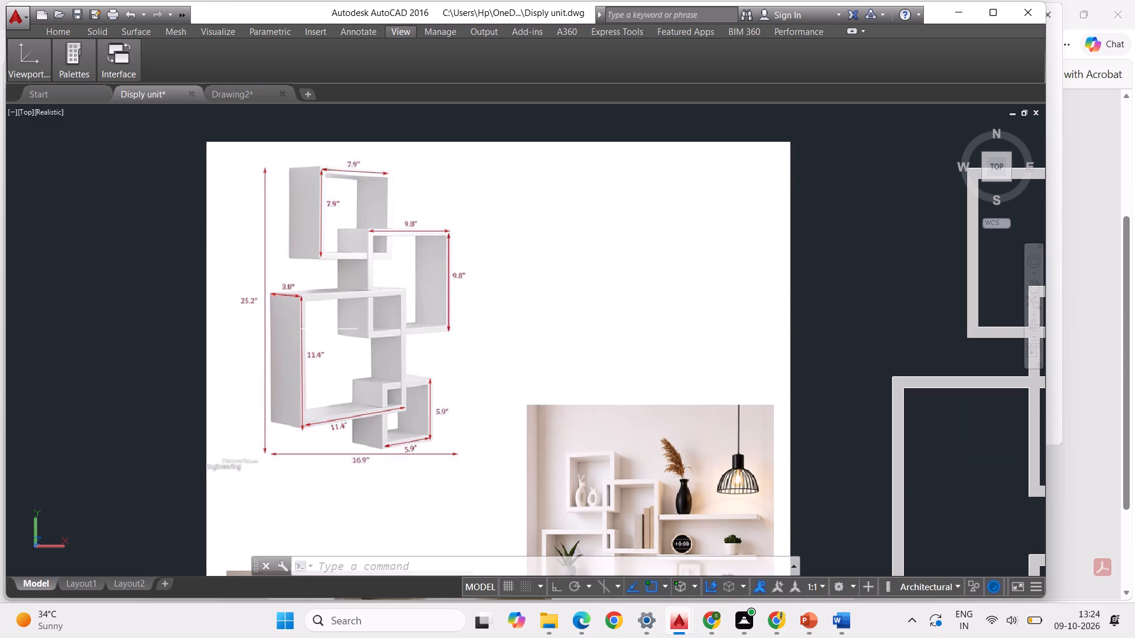
pyautogui.scroll(-2, 267, 322)
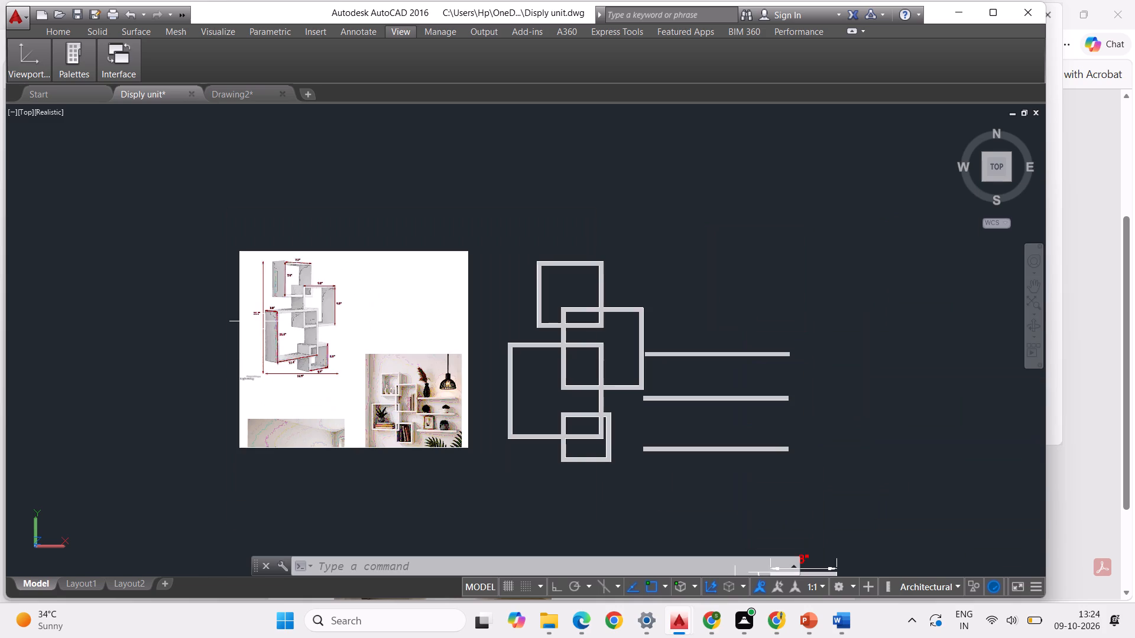
pyautogui.scroll(-1, 546, 330)
pyautogui.scroll(2, 714, 484)
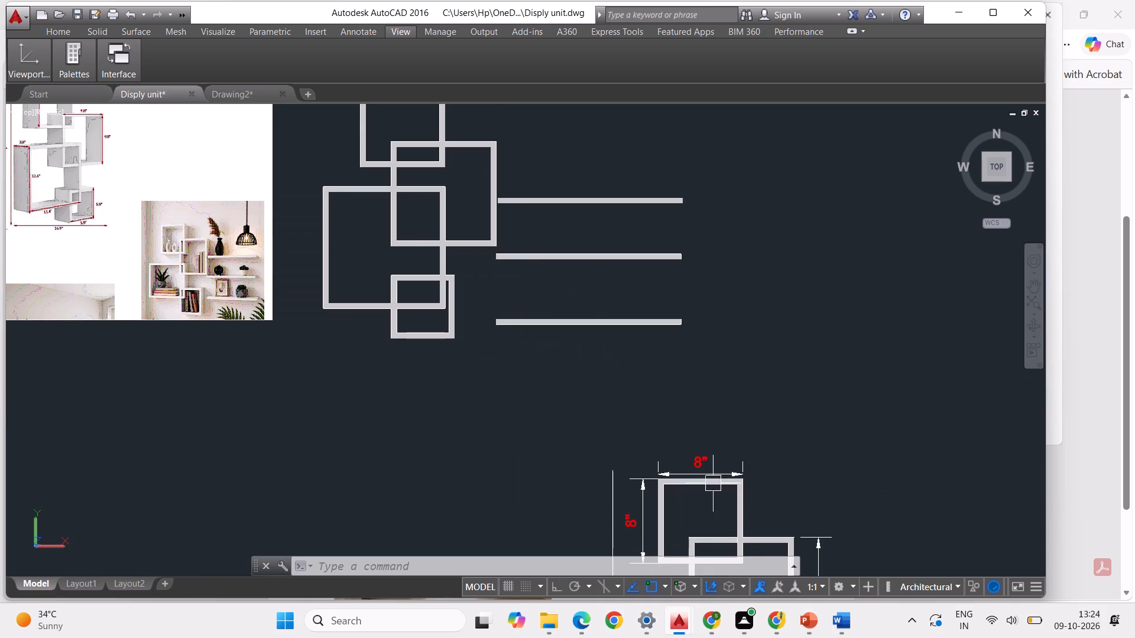
pyautogui.scroll(-1, 803, 462)
pyautogui.scroll(-1, 690, 402)
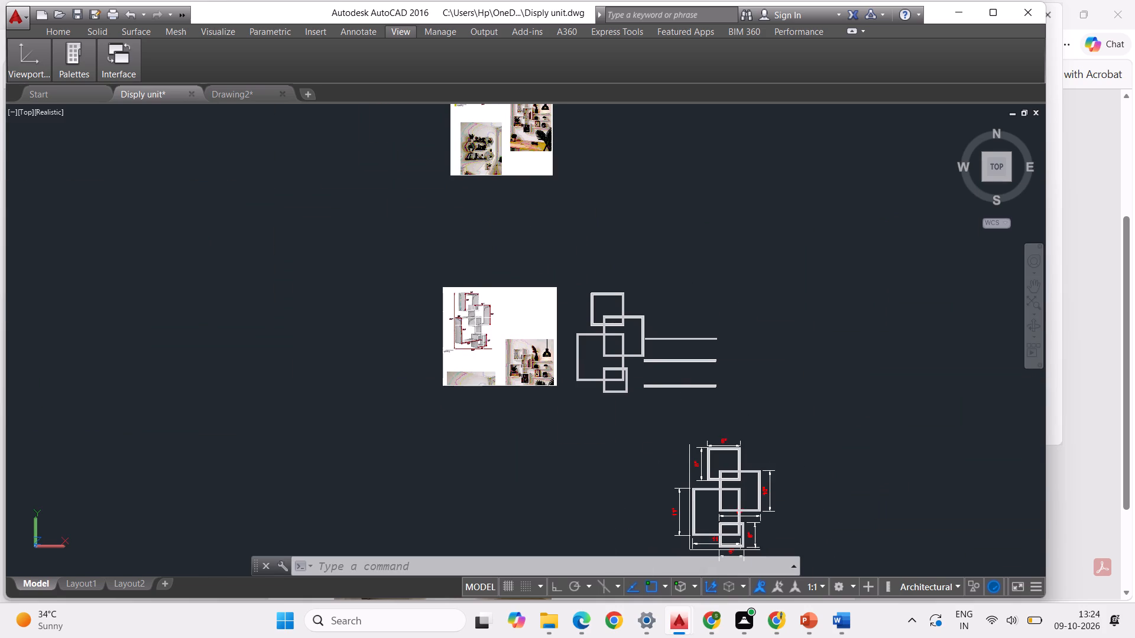
pyautogui.scroll(6, 478, 320)
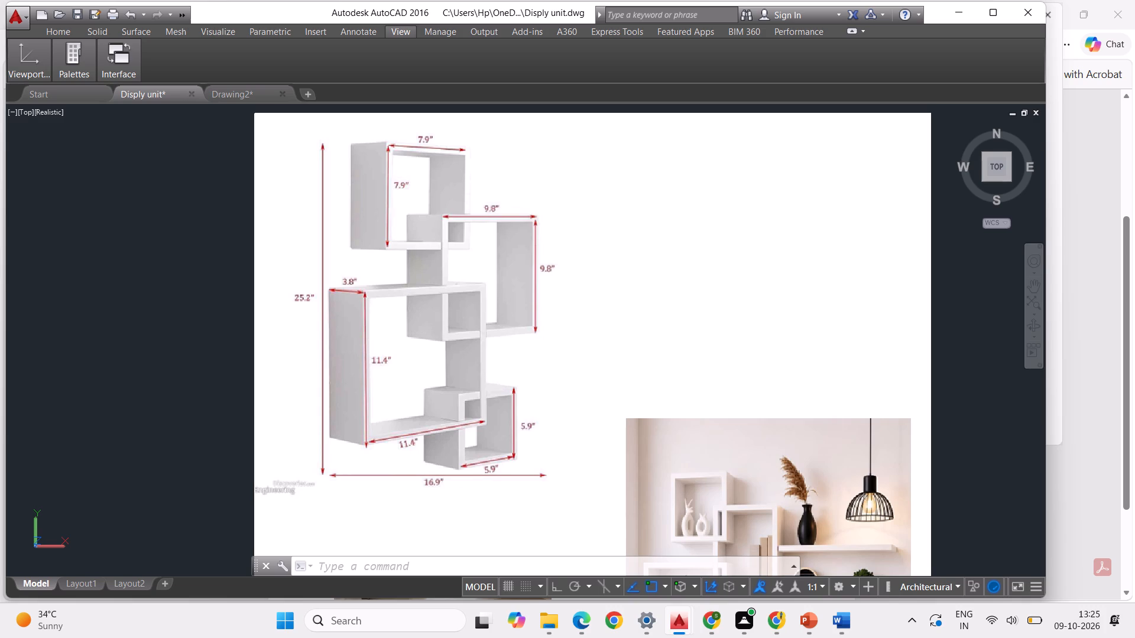
pyautogui.scroll(-2, 288, 343)
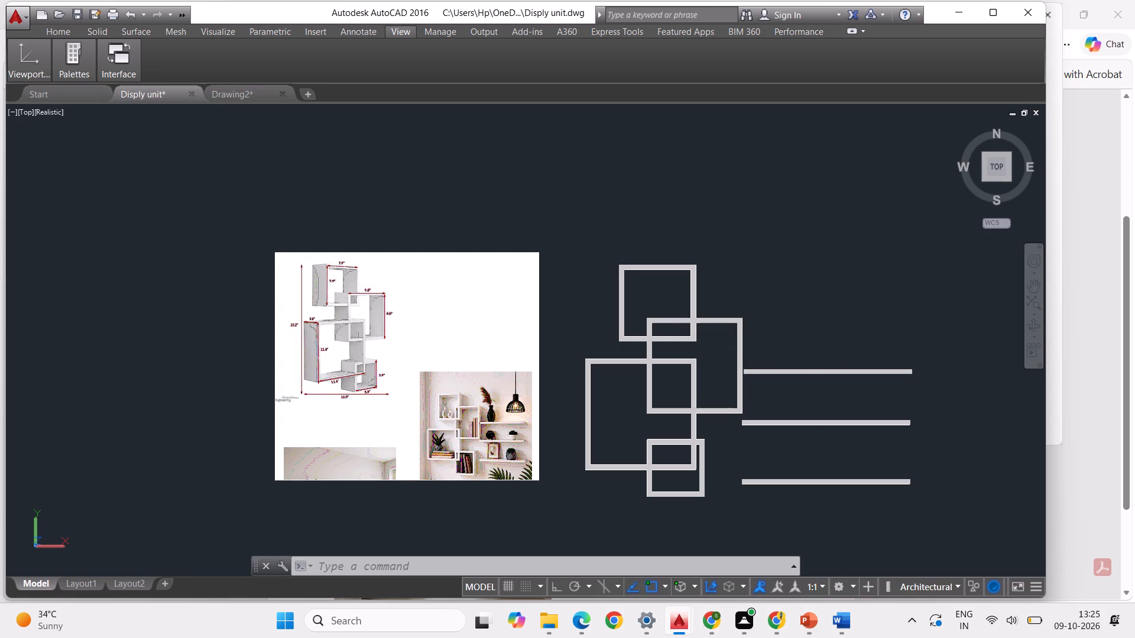
# Check the dimensioned copy of the overlapping boxes against the box sizes and overall dimensions given in the reference image.
pyautogui.scroll(-2, 473, 307)
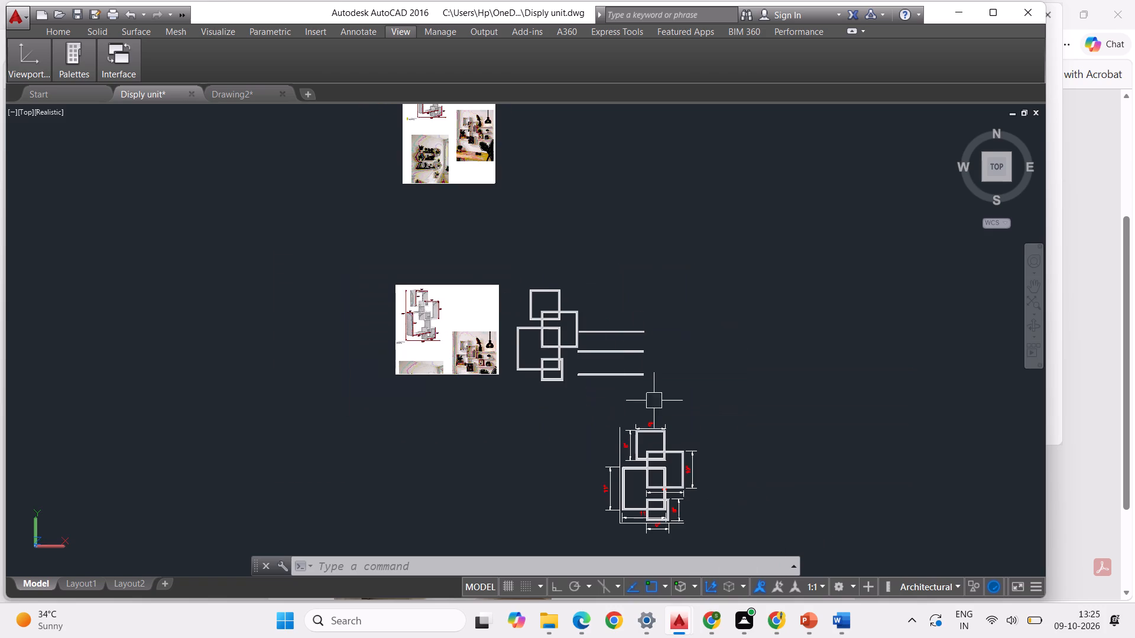
pyautogui.scroll(3, 630, 460)
pyautogui.scroll(2, 685, 356)
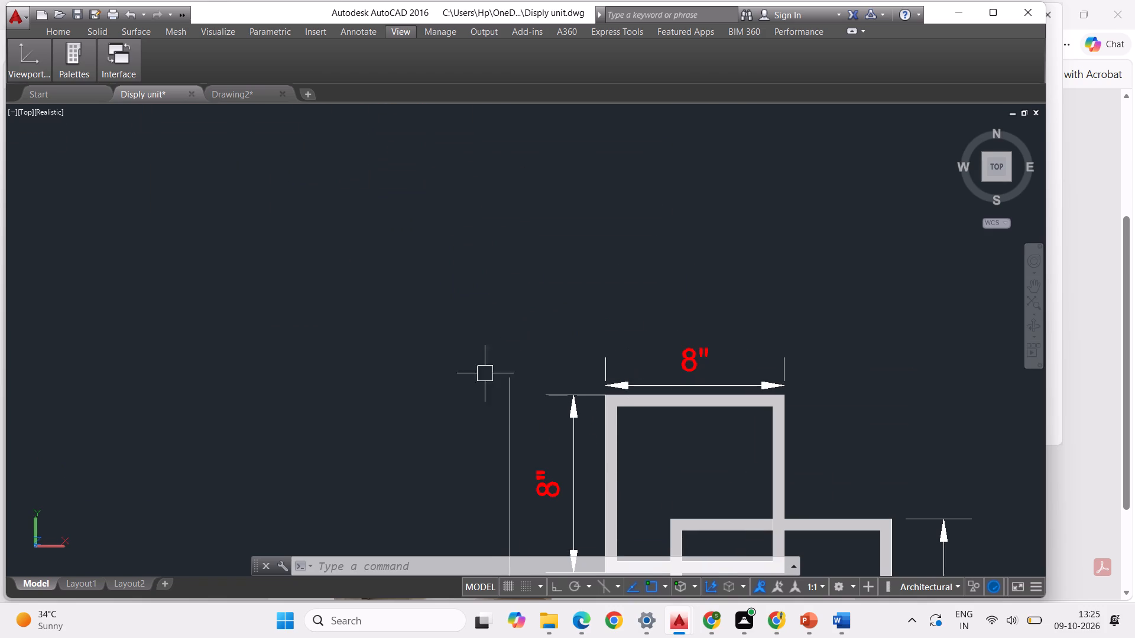
pyautogui.scroll(-1, 459, 370)
pyautogui.scroll(-2, 675, 337)
pyautogui.scroll(2, 344, 204)
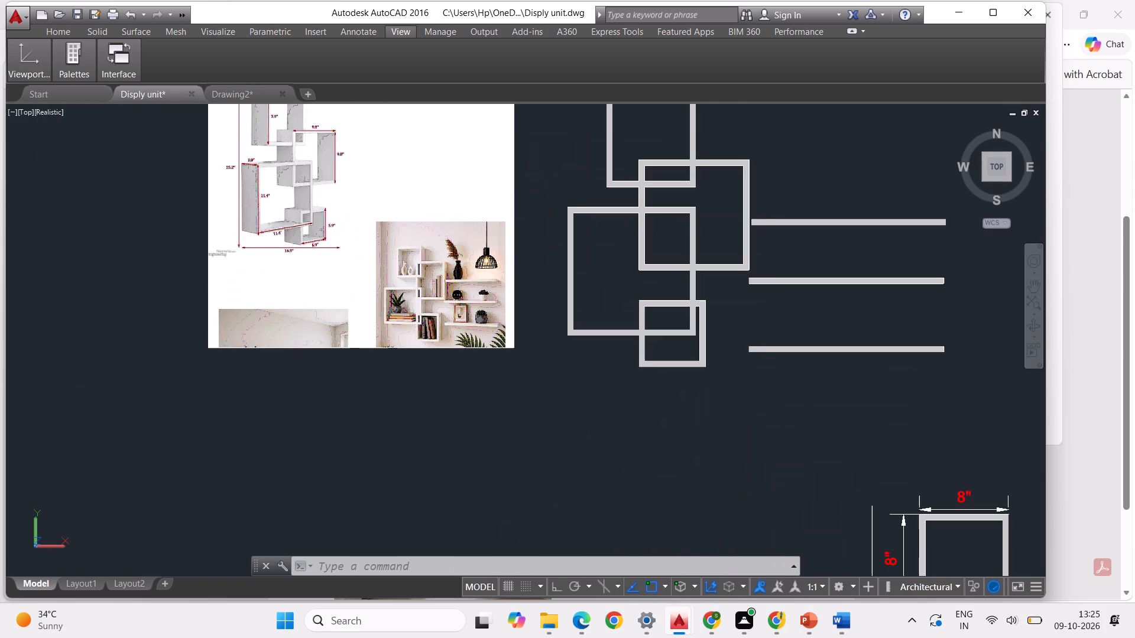
pyautogui.scroll(3, 341, 204)
pyautogui.scroll(-2, 307, 261)
pyautogui.scroll(-2, 377, 235)
pyautogui.scroll(5, 566, 429)
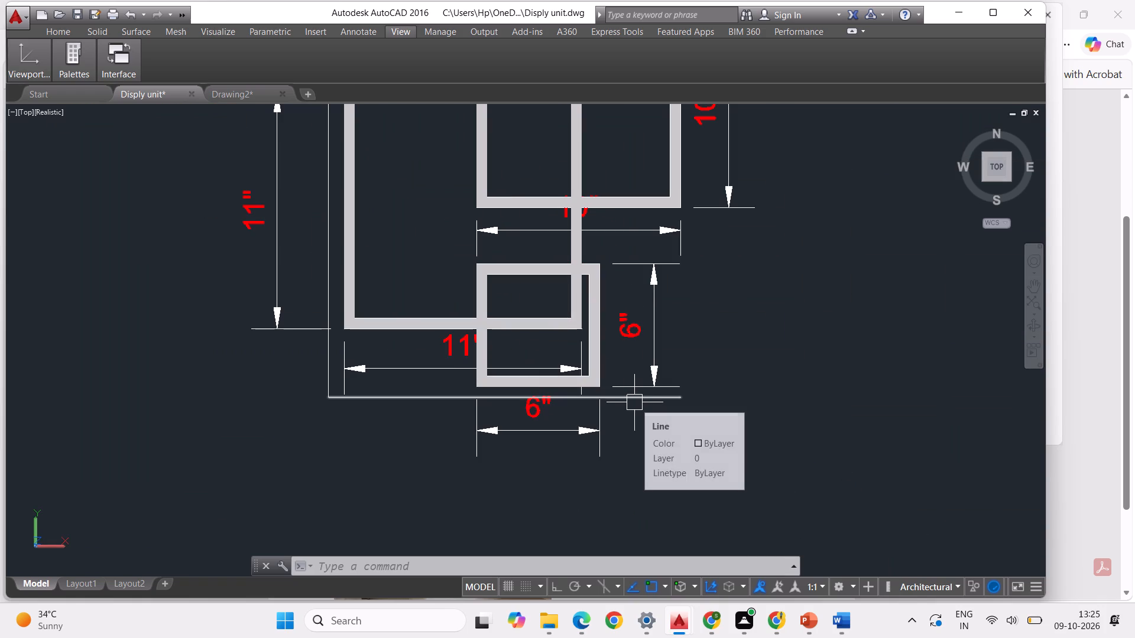
pyautogui.scroll(-1, 812, 459)
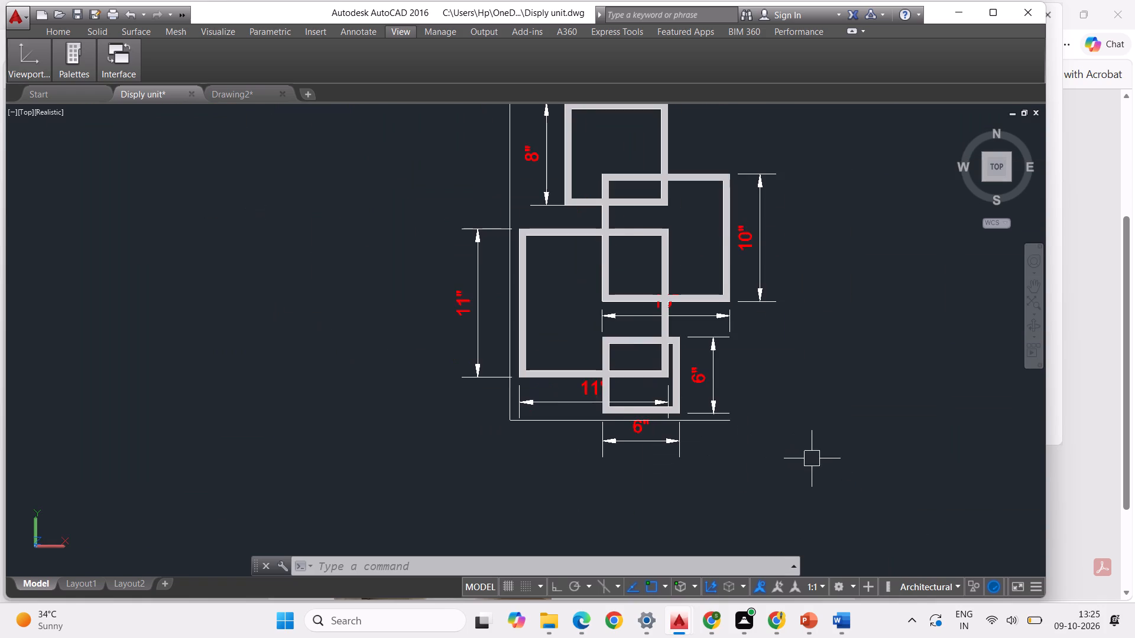
pyautogui.scroll(-1, 812, 459)
pyautogui.scroll(-1, 525, 304)
pyautogui.scroll(3, 344, 137)
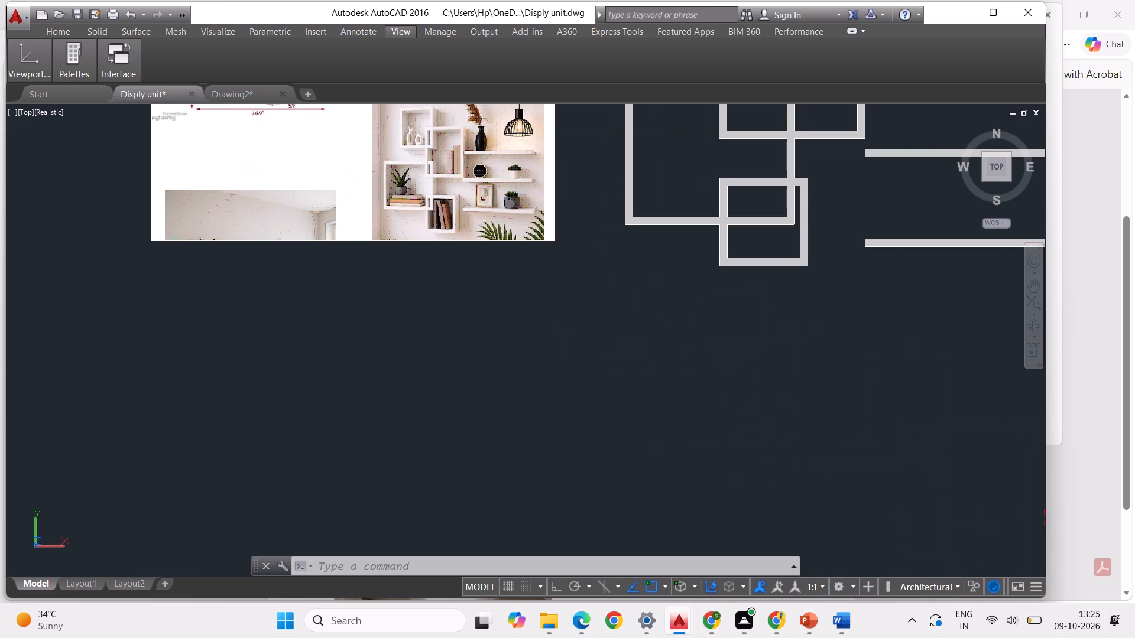
pyautogui.scroll(-3, 380, 220)
pyautogui.scroll(6, 359, 161)
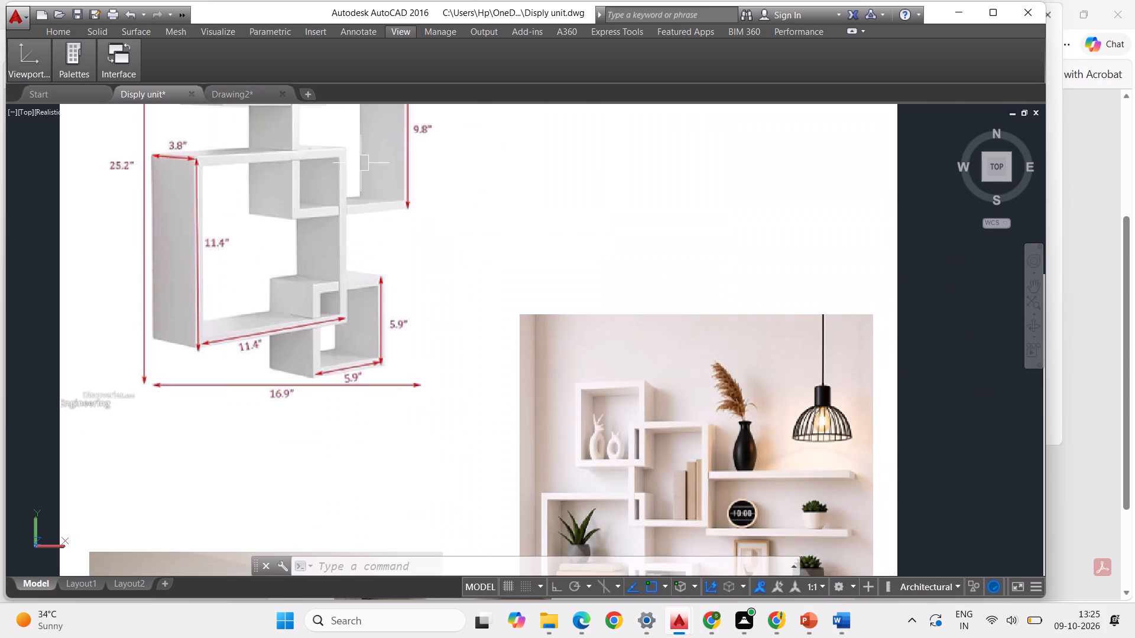
pyautogui.scroll(-4, 324, 190)
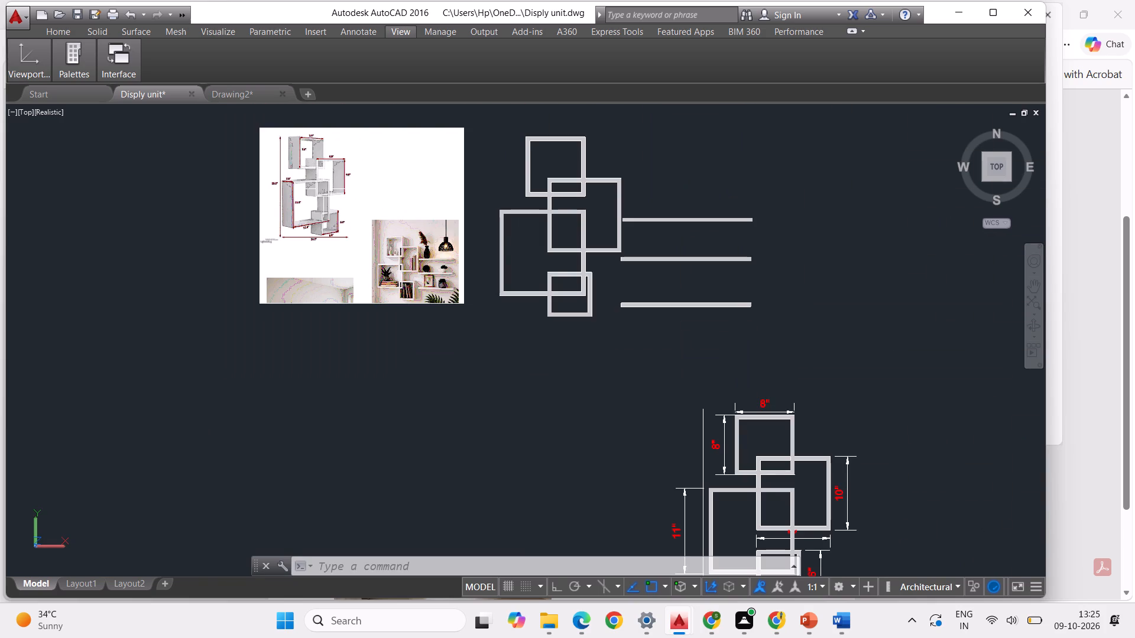
pyautogui.scroll(-2, 364, 244)
pyautogui.scroll(4, 307, 171)
pyautogui.scroll(2, 427, 317)
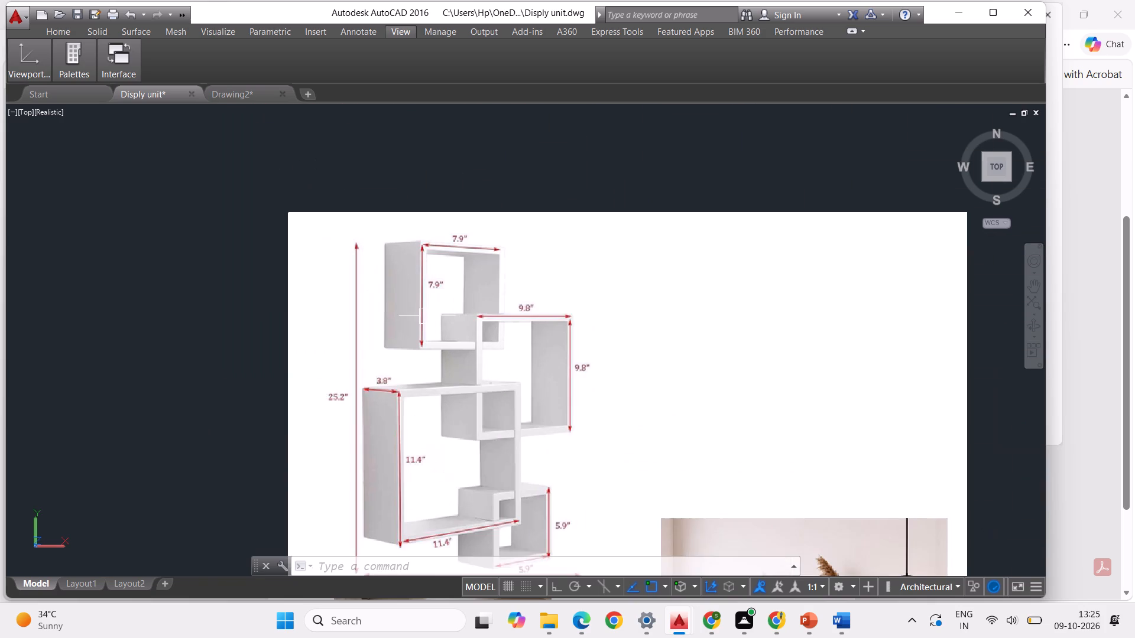
# Add a linear dimension for the overall width below the dimensioned overlapping boxes, spanning the full horizontal base line.
pyautogui.scroll(-2, 421, 311)
pyautogui.scroll(-2, 372, 297)
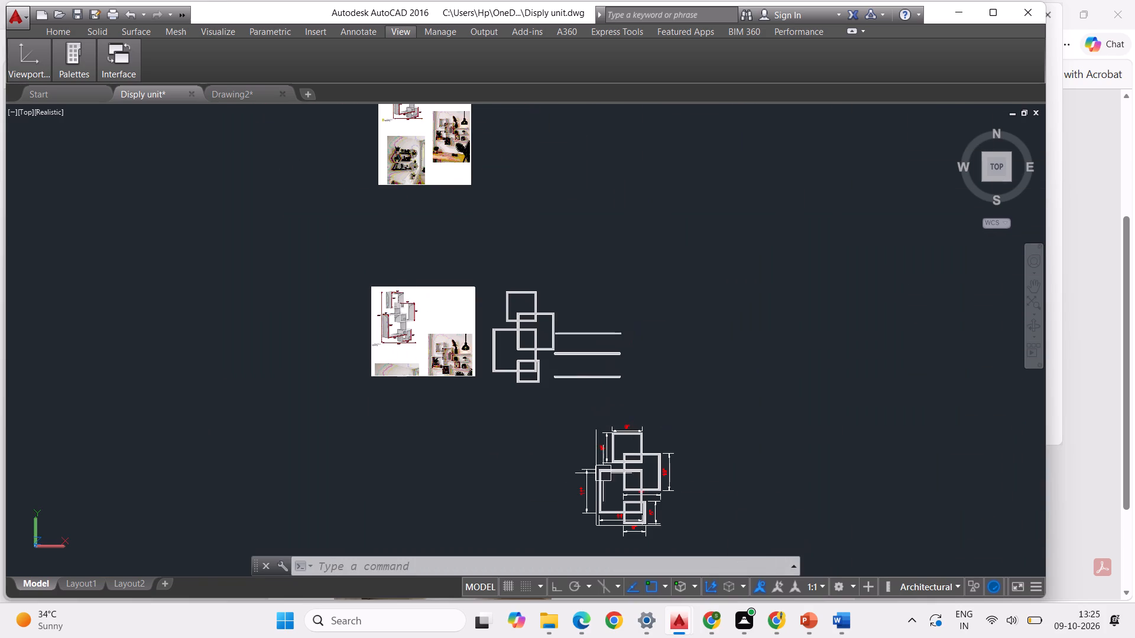
pyautogui.scroll(3, 582, 497)
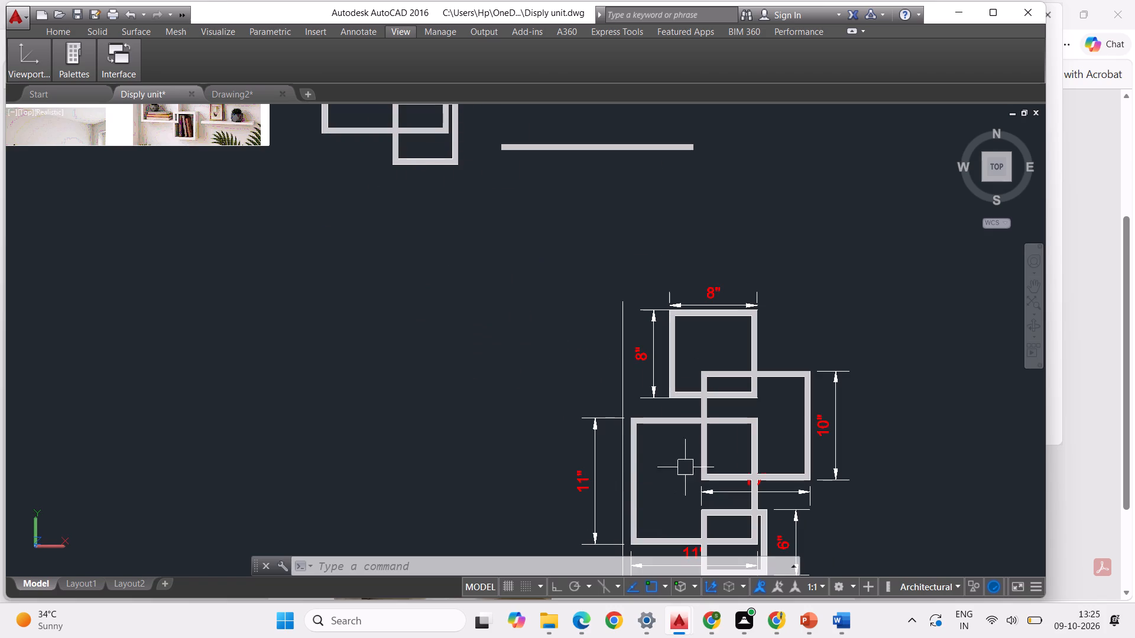
pyautogui.scroll(-1, 579, 396)
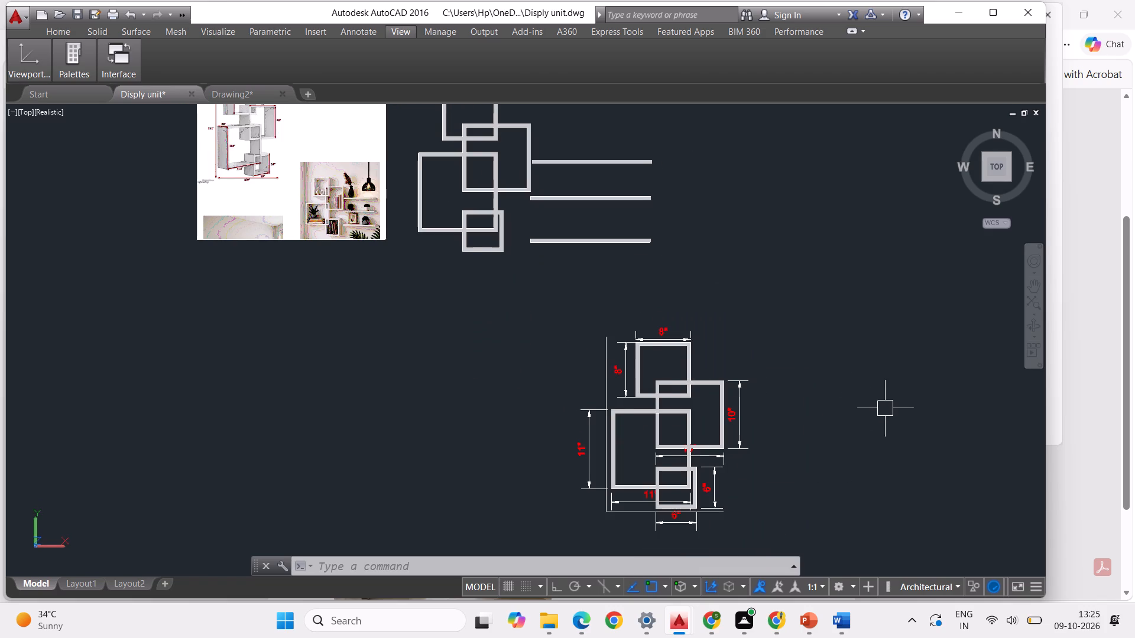
pyautogui.write('dli')
pyautogui.press('Return')
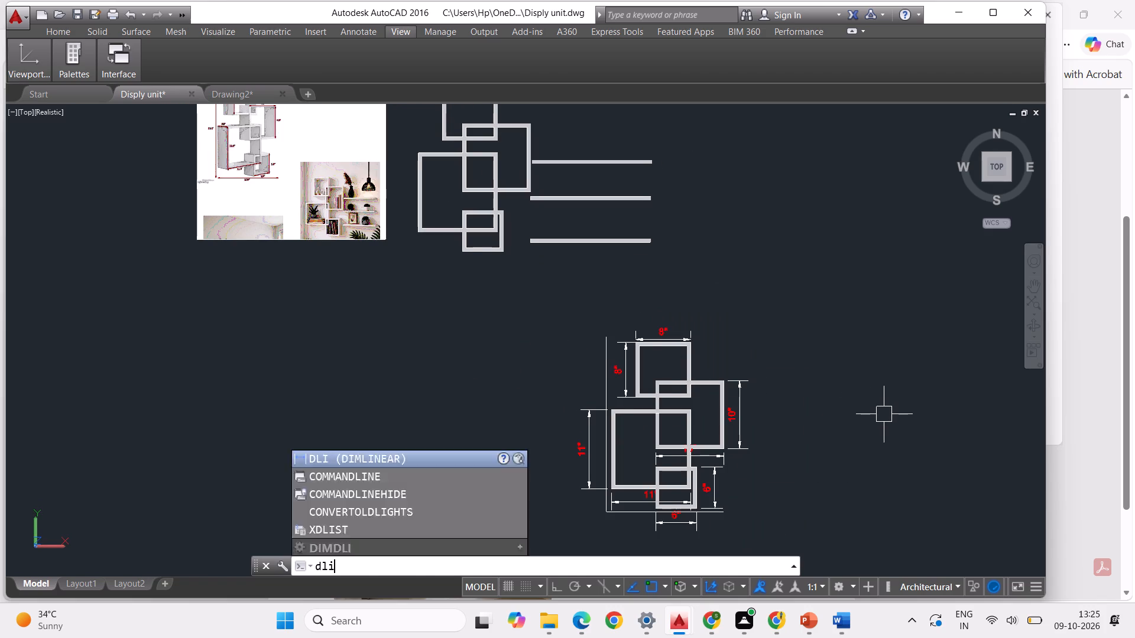
pyautogui.scroll(-2, 802, 328)
pyautogui.scroll(4, 761, 418)
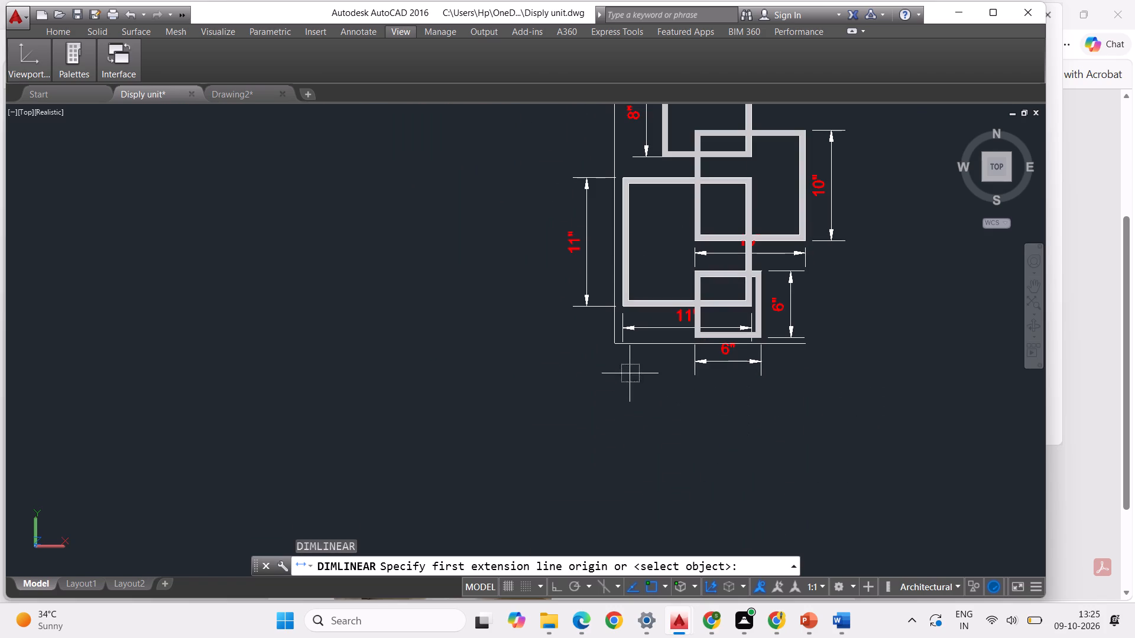
pyautogui.scroll(1, 605, 351)
pyautogui.click(618, 343)
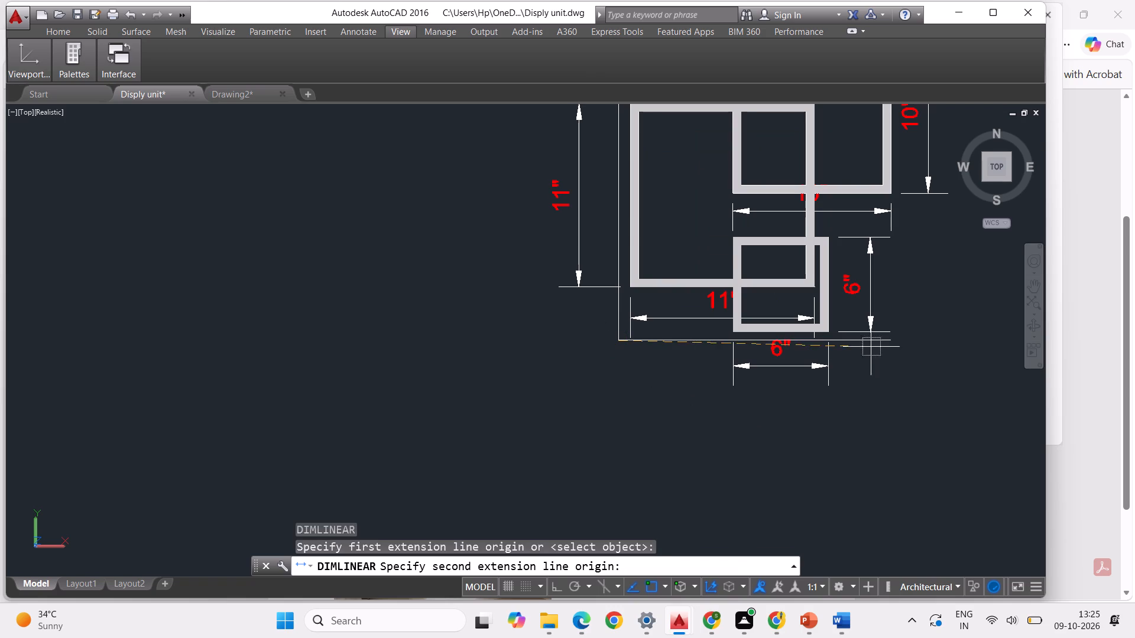
pyautogui.click(890, 346)
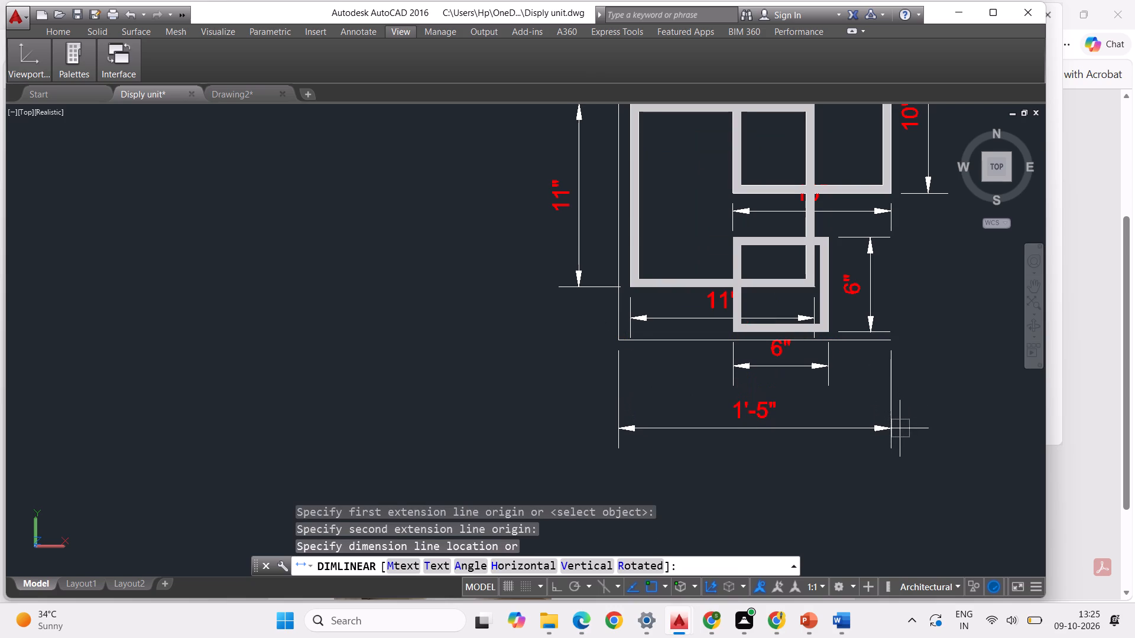
pyautogui.click(900, 429)
pyautogui.scroll(-1, 656, 486)
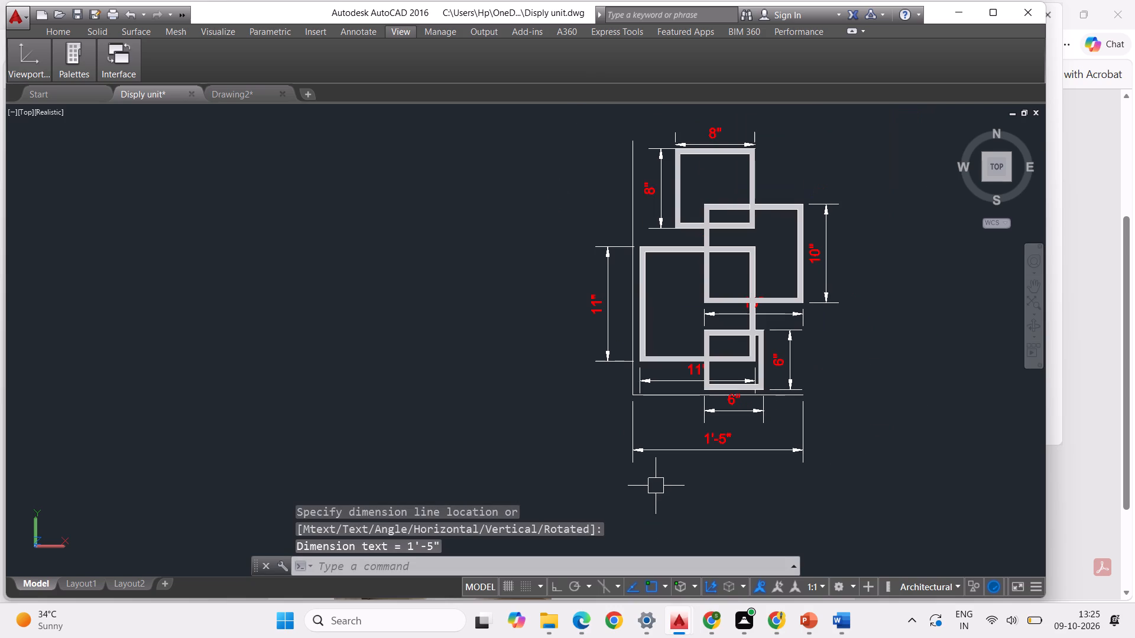
# Add a linear dimension for the overall height beside the overlapping boxes, spanning the full vertical reference line outside the 11" dimension.
pyautogui.press('space')
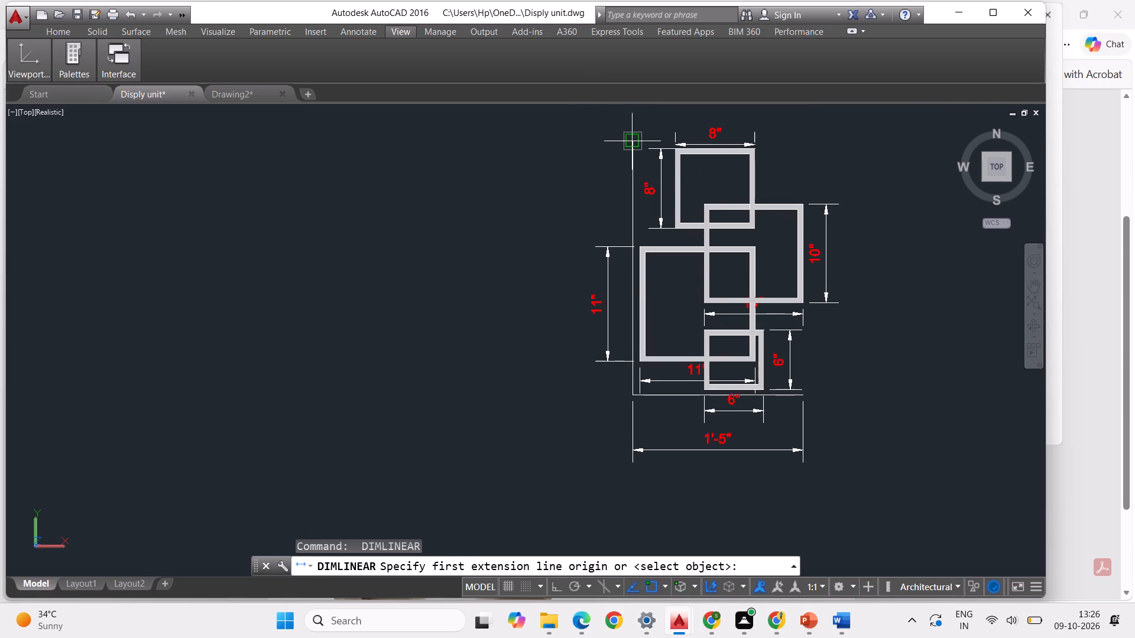
pyautogui.click(630, 141)
pyautogui.click(628, 398)
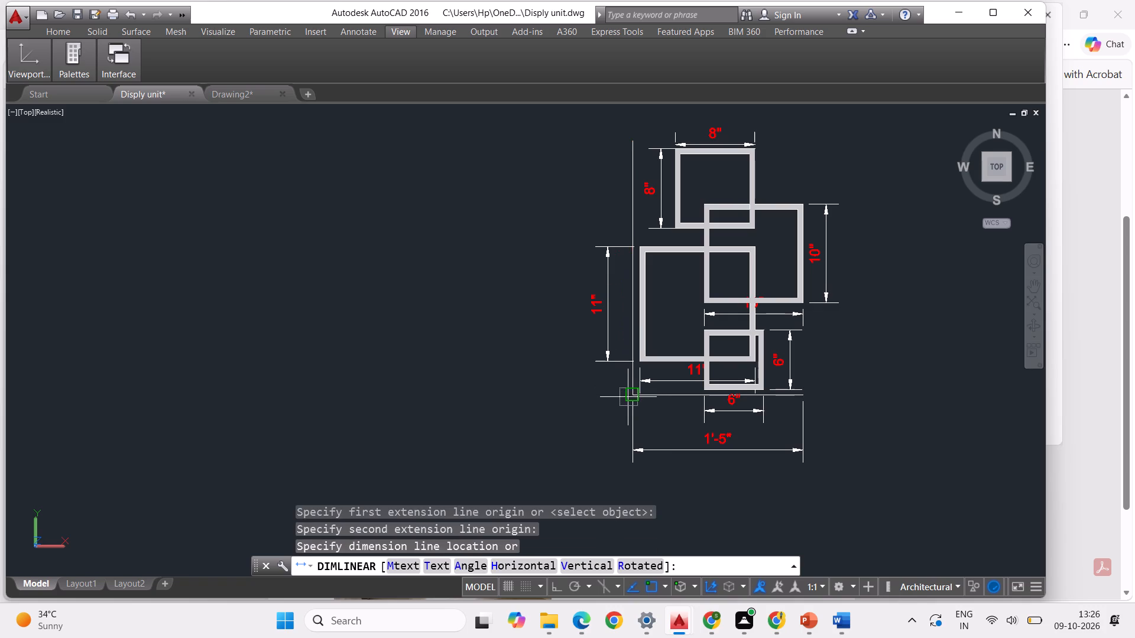
pyautogui.click(518, 393)
pyautogui.scroll(-1, 424, 418)
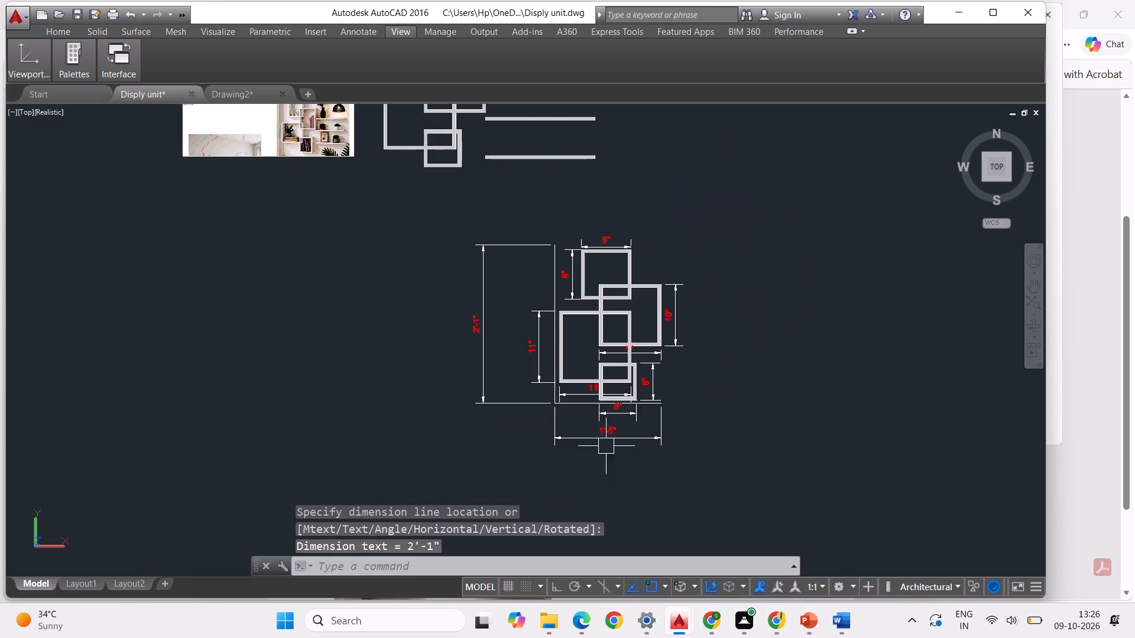
# Review the dimensioned box drawing and examine the hexagonal boxes and shelves in the upper reference image.
pyautogui.scroll(-1, 702, 468)
pyautogui.scroll(2, 668, 352)
pyautogui.scroll(-1, 758, 377)
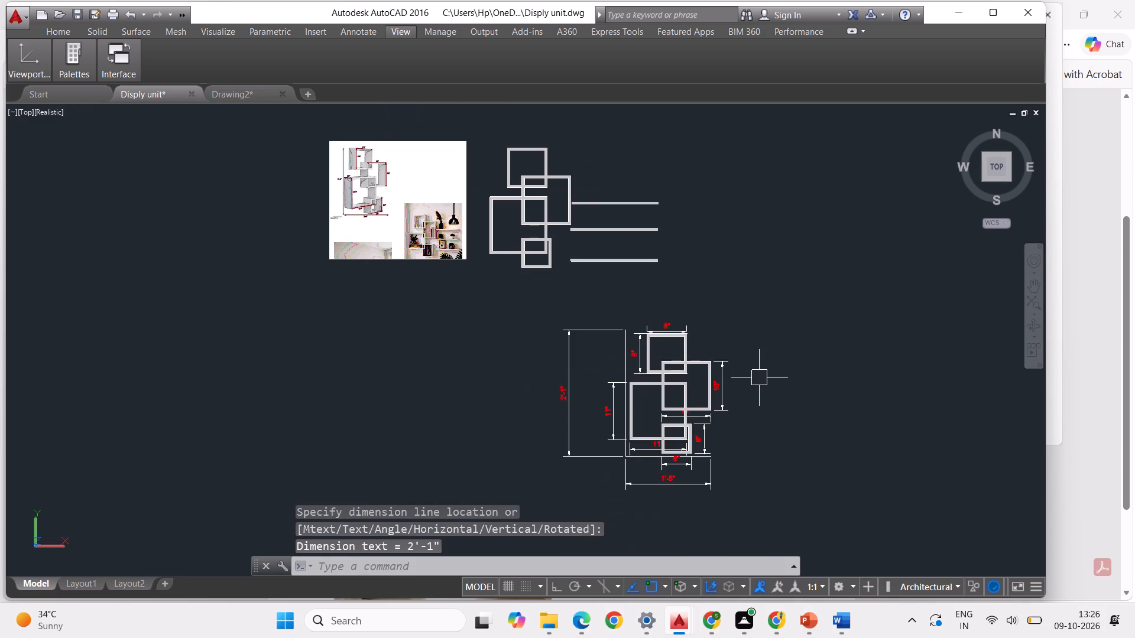
pyautogui.scroll(2, 586, 178)
pyautogui.scroll(-2, 589, 183)
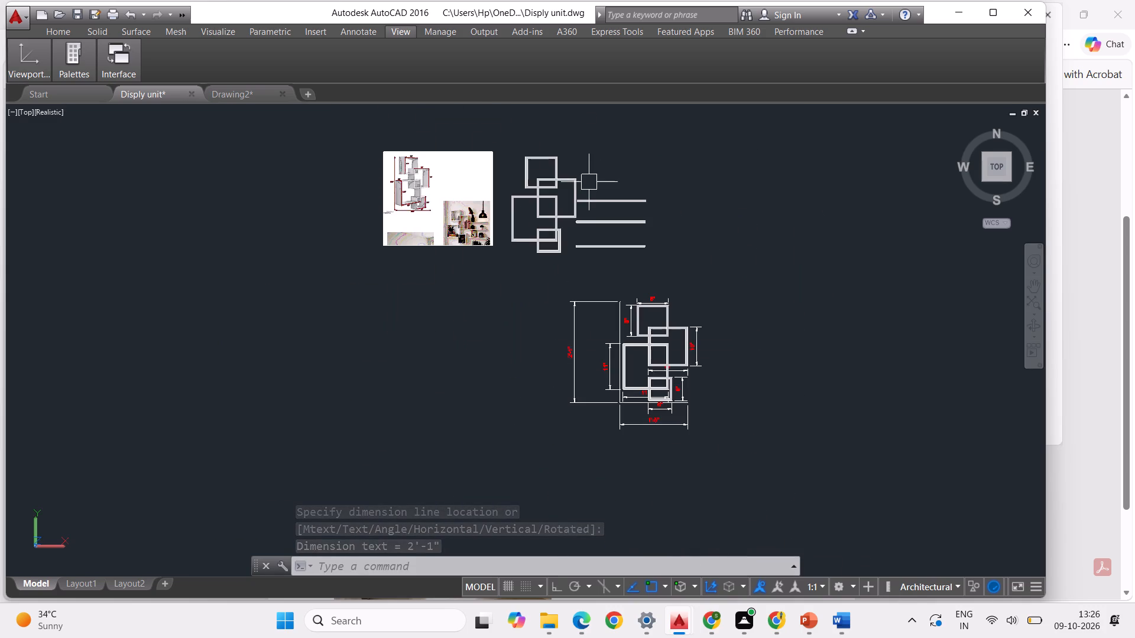
pyautogui.scroll(-1, 612, 216)
pyautogui.scroll(2, 581, 158)
pyautogui.scroll(-2, 581, 168)
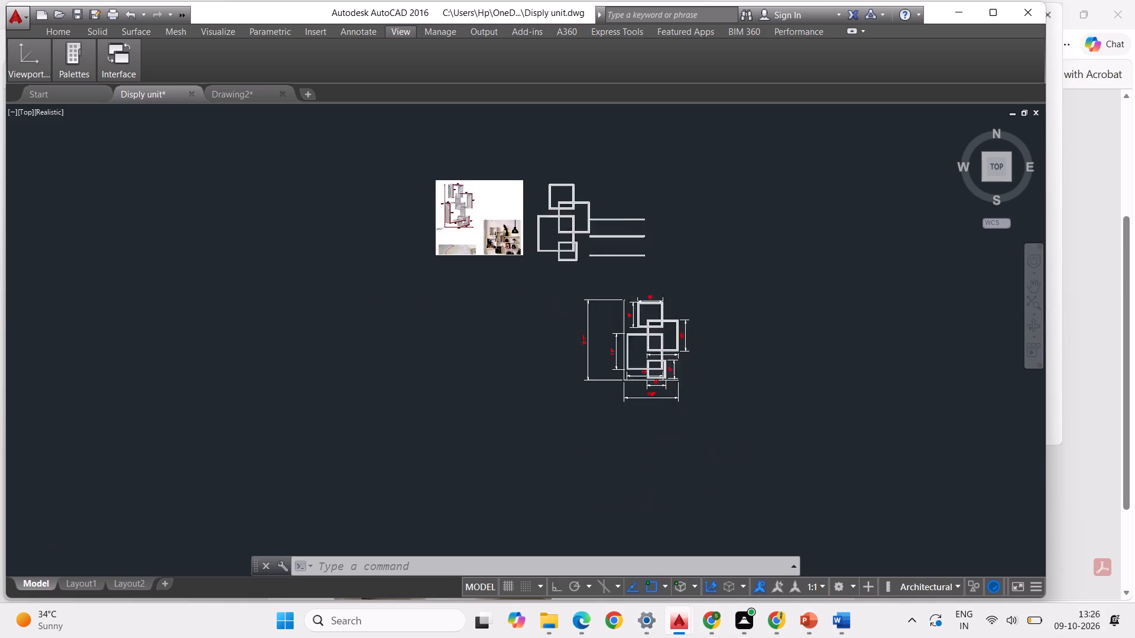
pyautogui.scroll(-2, 577, 295)
pyautogui.scroll(3, 589, 204)
pyautogui.scroll(3, 537, 235)
pyautogui.scroll(3, 465, 206)
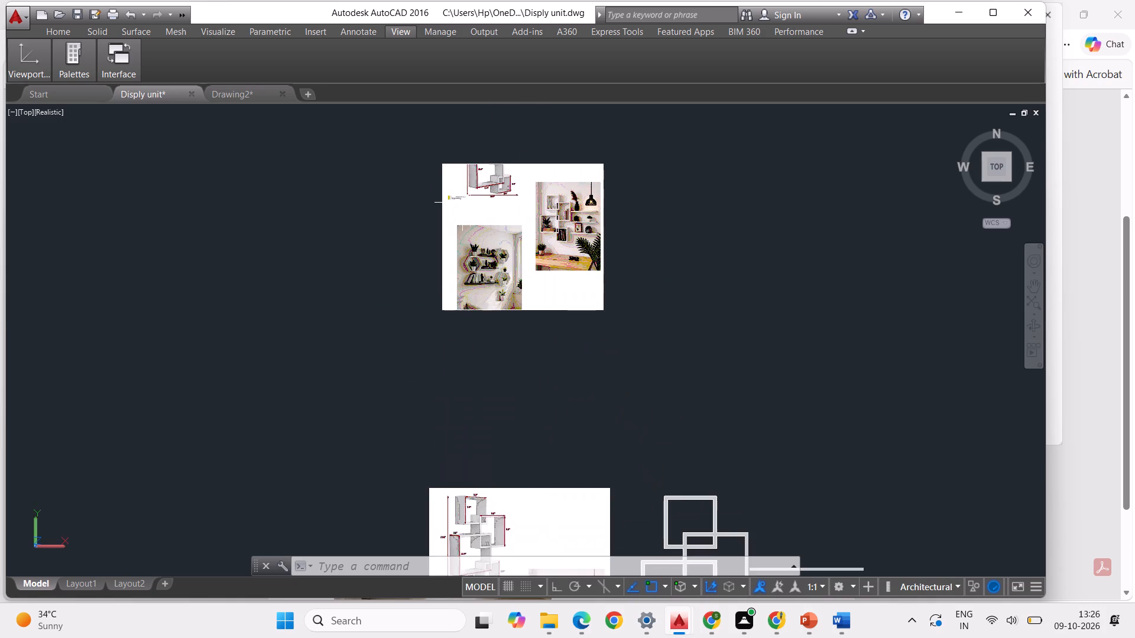
pyautogui.scroll(2, 548, 198)
pyautogui.scroll(-1, 282, 268)
pyautogui.scroll(3, 378, 256)
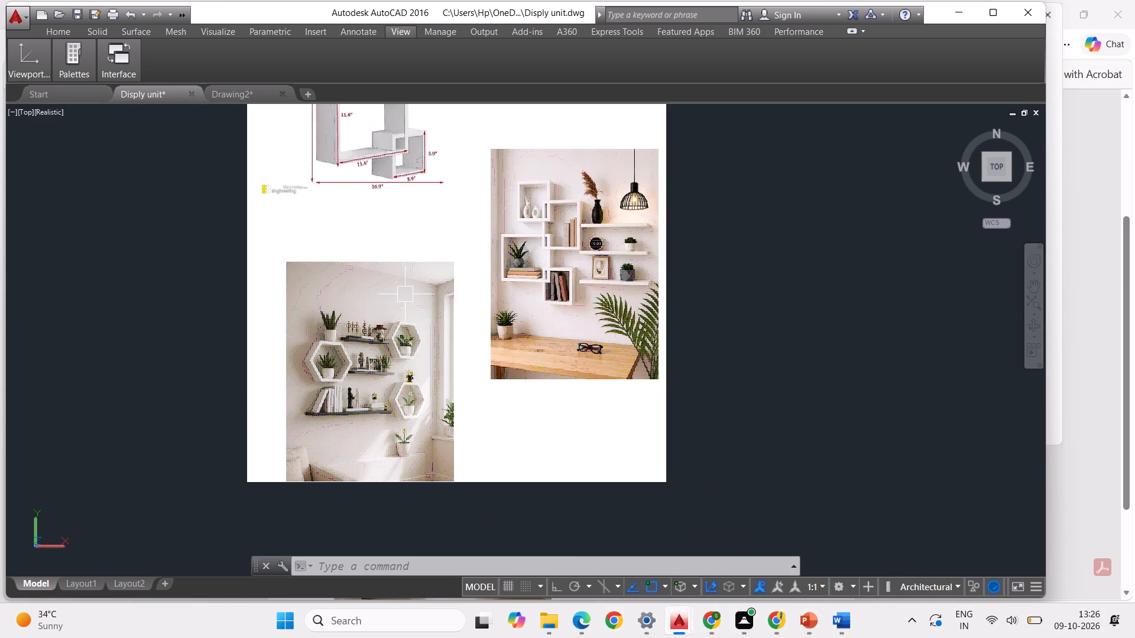
pyautogui.scroll(-1, 459, 360)
pyautogui.scroll(2, 497, 213)
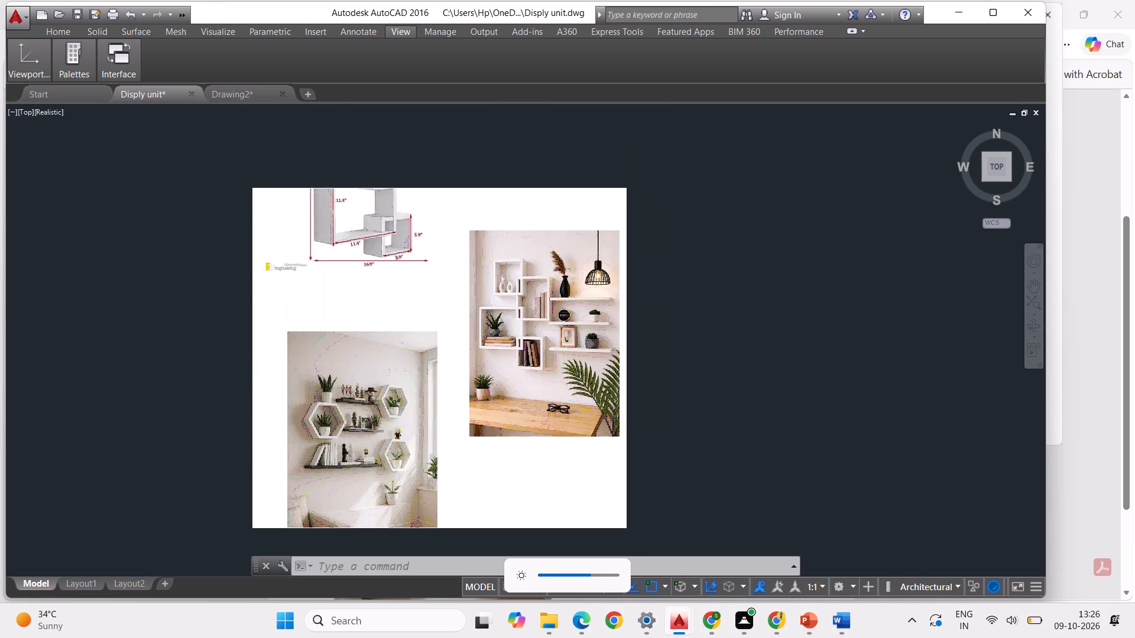
pyautogui.scroll(-1, 493, 276)
# Draw a 6-sided polygon inscribed in a circle beside the upper reference image, with ortho on and its upper and lower edges horizontal.
pyautogui.write('poly')
pyautogui.press('Return')
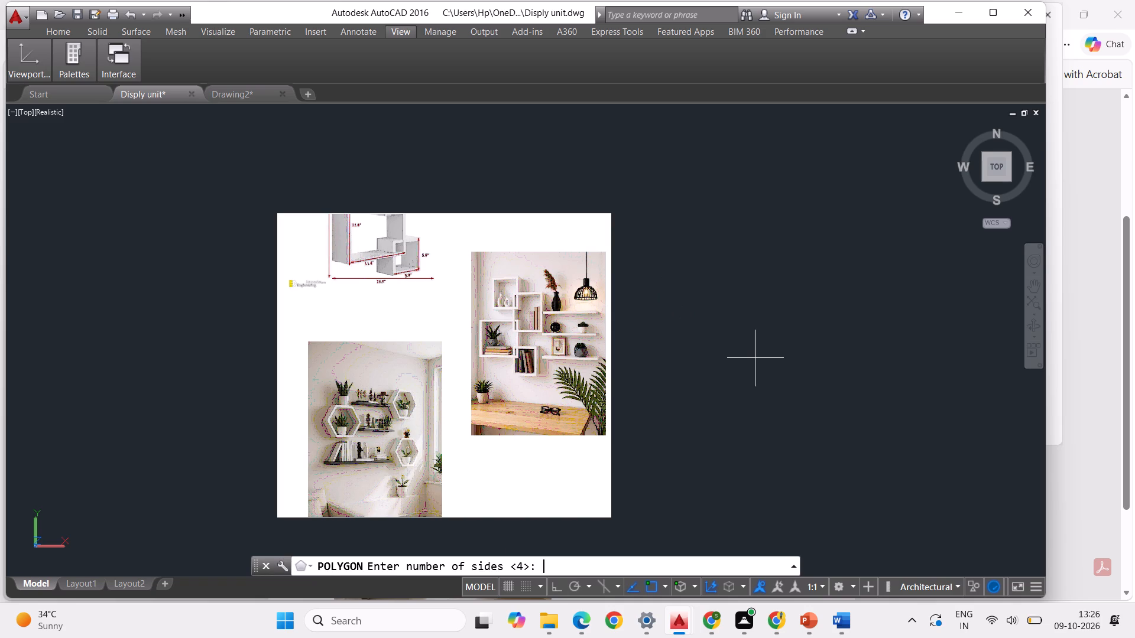
pyautogui.press('6')
pyautogui.press('Return')
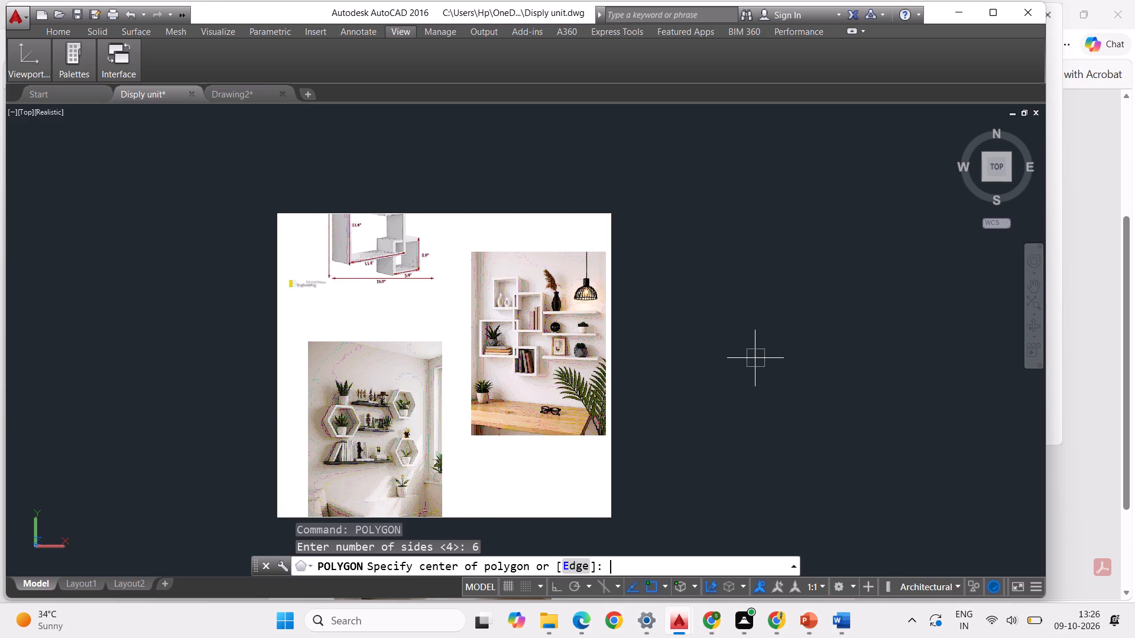
pyautogui.click(693, 298)
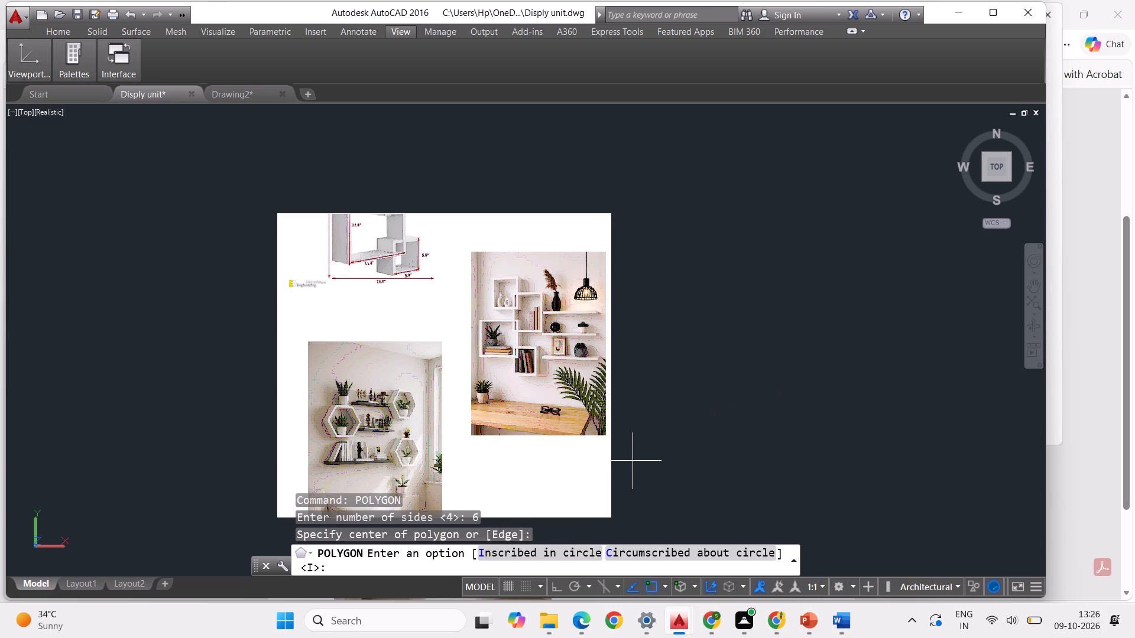
pyautogui.click(558, 550)
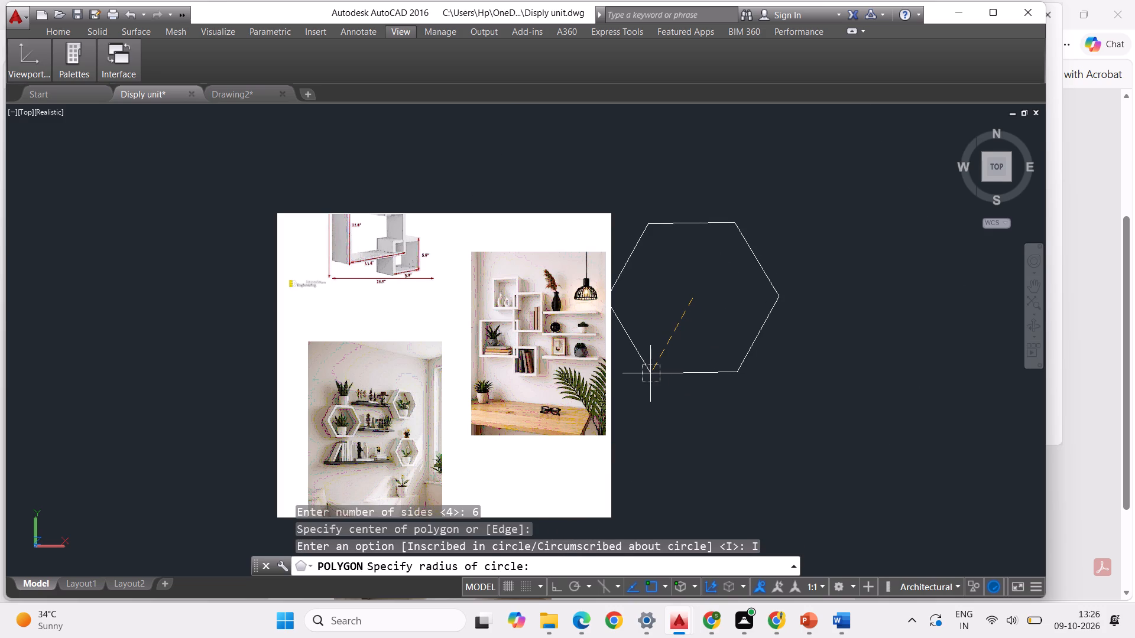
pyautogui.press('F8')
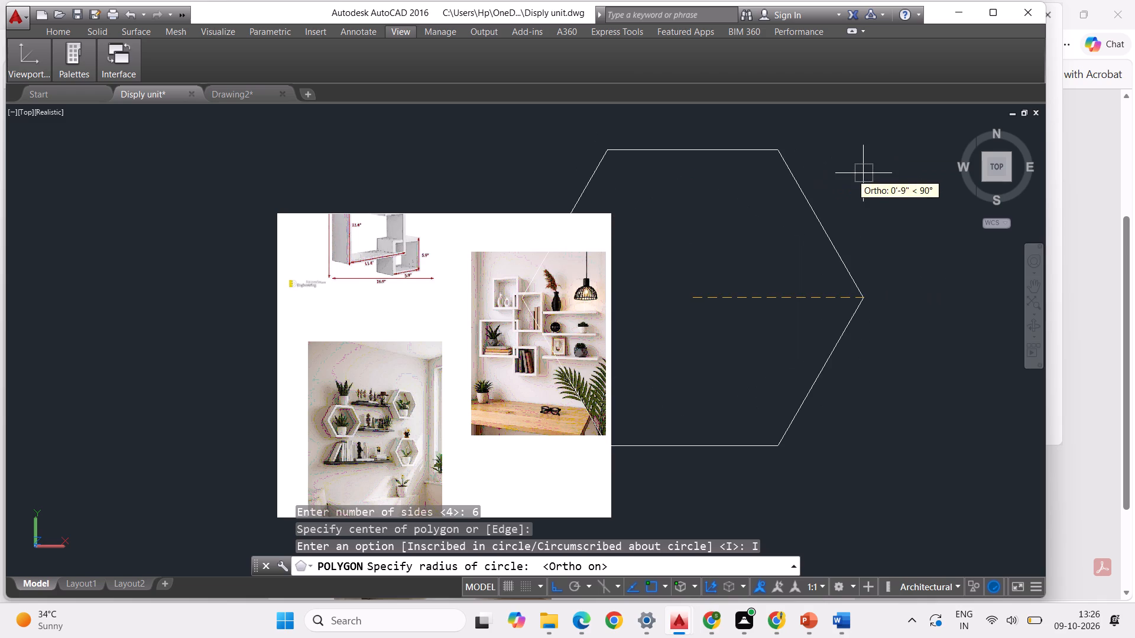
pyautogui.scroll(-1, 859, 182)
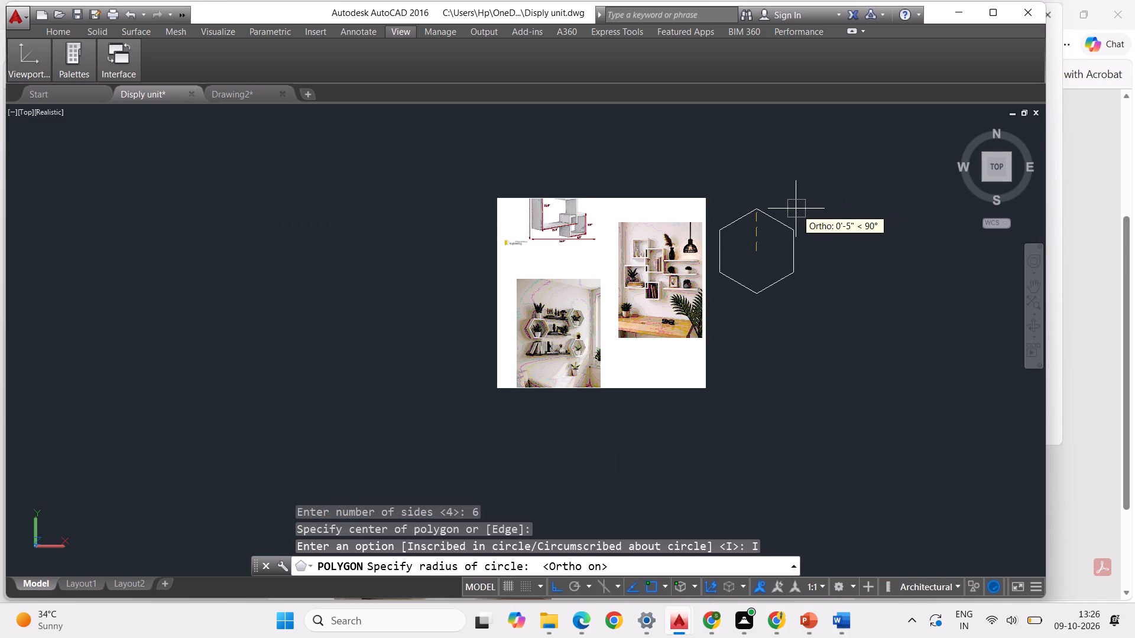
pyautogui.click(808, 214)
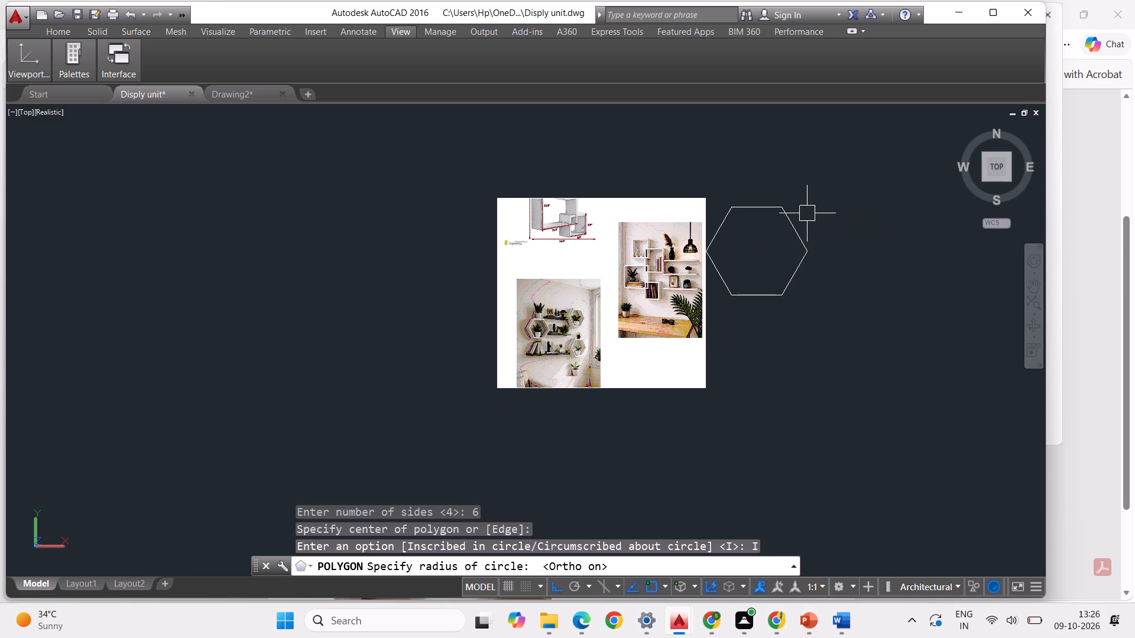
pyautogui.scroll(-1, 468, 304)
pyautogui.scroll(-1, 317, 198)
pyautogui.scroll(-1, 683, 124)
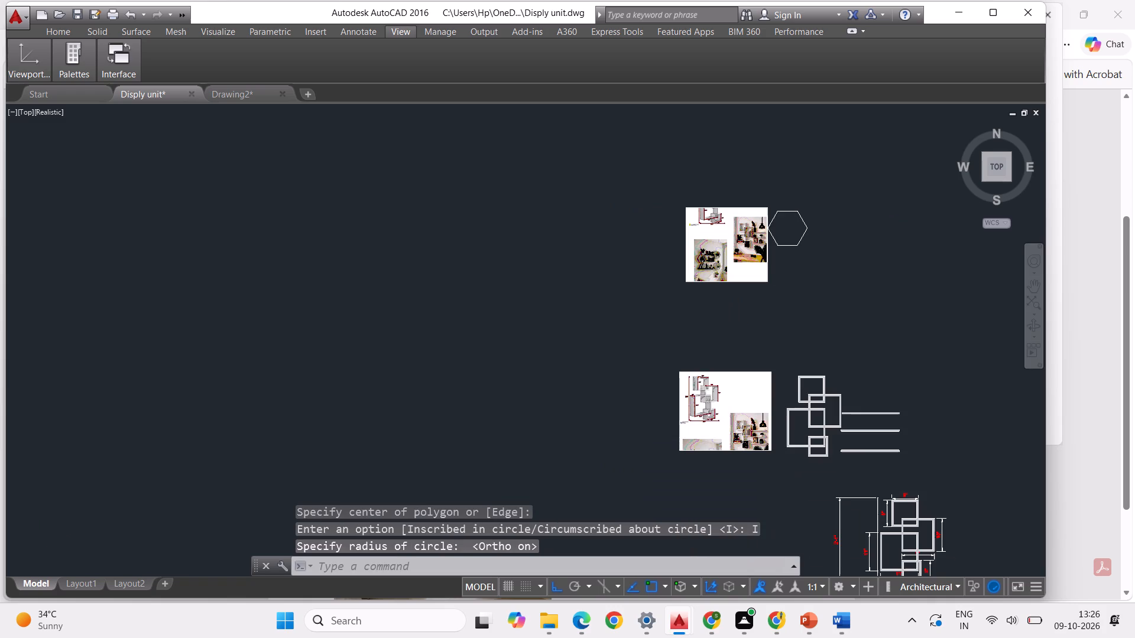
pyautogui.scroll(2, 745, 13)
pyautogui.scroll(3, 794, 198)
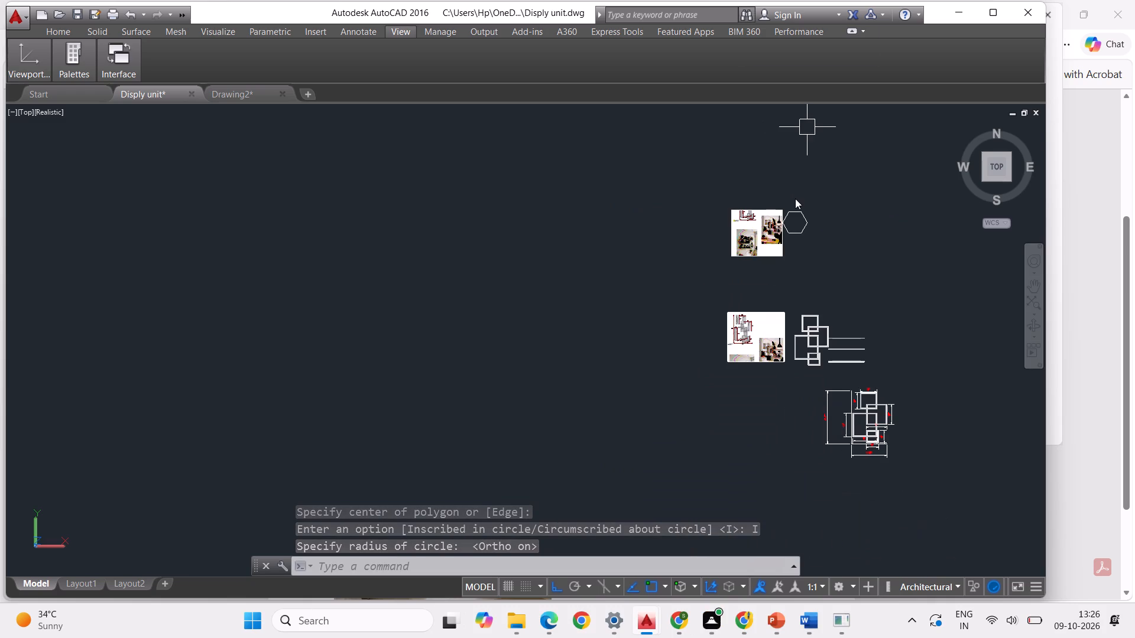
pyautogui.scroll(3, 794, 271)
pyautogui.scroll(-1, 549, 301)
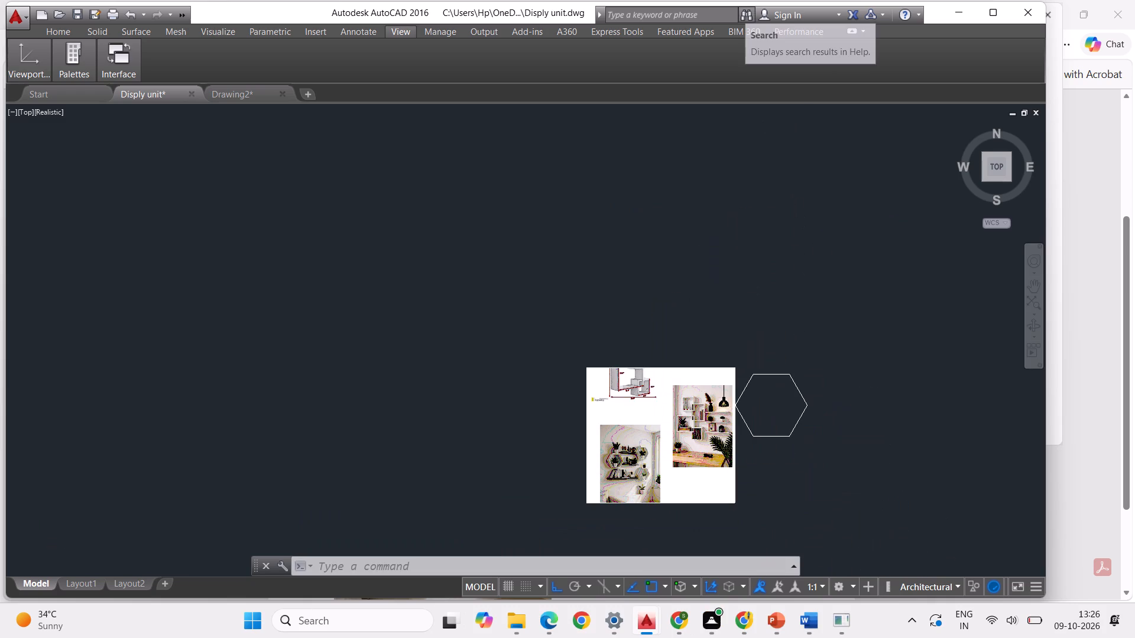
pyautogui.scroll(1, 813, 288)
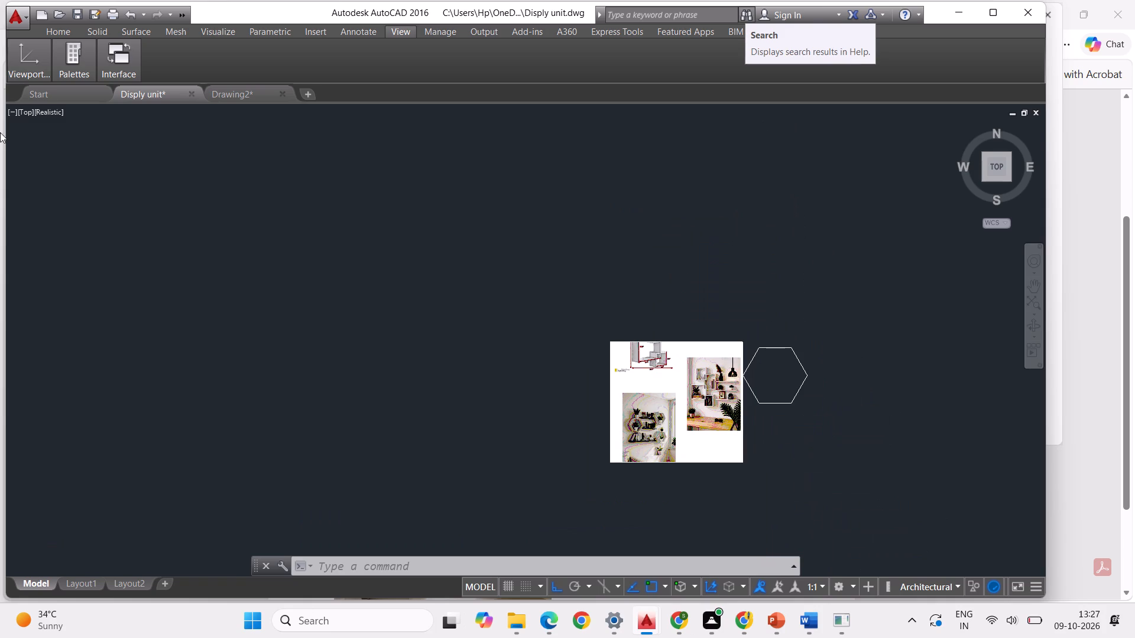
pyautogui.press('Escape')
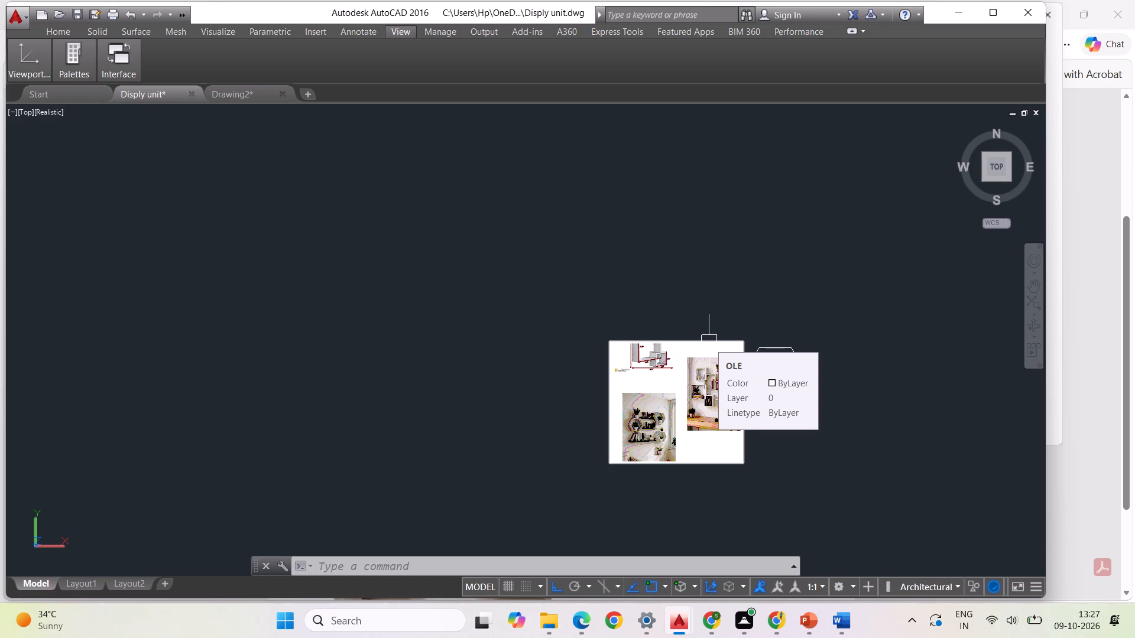
# Move the hexagon horizontally away from the upper reference image, leaving a small gap between them.
pyautogui.scroll(3, 771, 371)
pyautogui.scroll(-2, 516, 319)
pyautogui.scroll(3, 605, 346)
pyautogui.scroll(-2, 837, 363)
pyautogui.scroll(2, 695, 401)
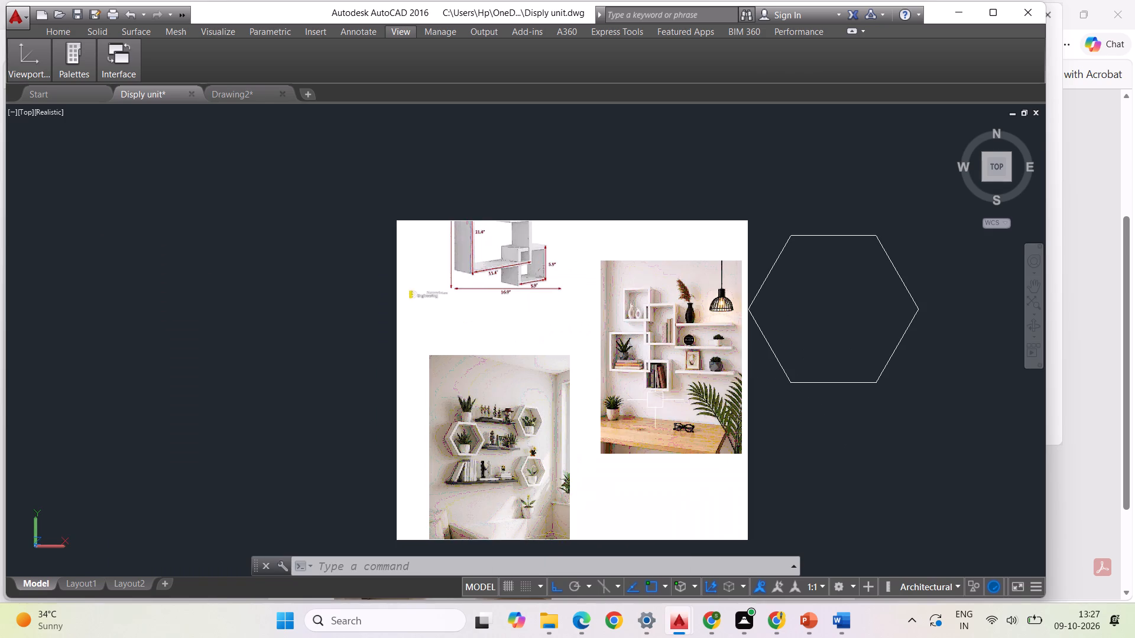
pyautogui.scroll(-1, 401, 415)
pyautogui.scroll(2, 653, 339)
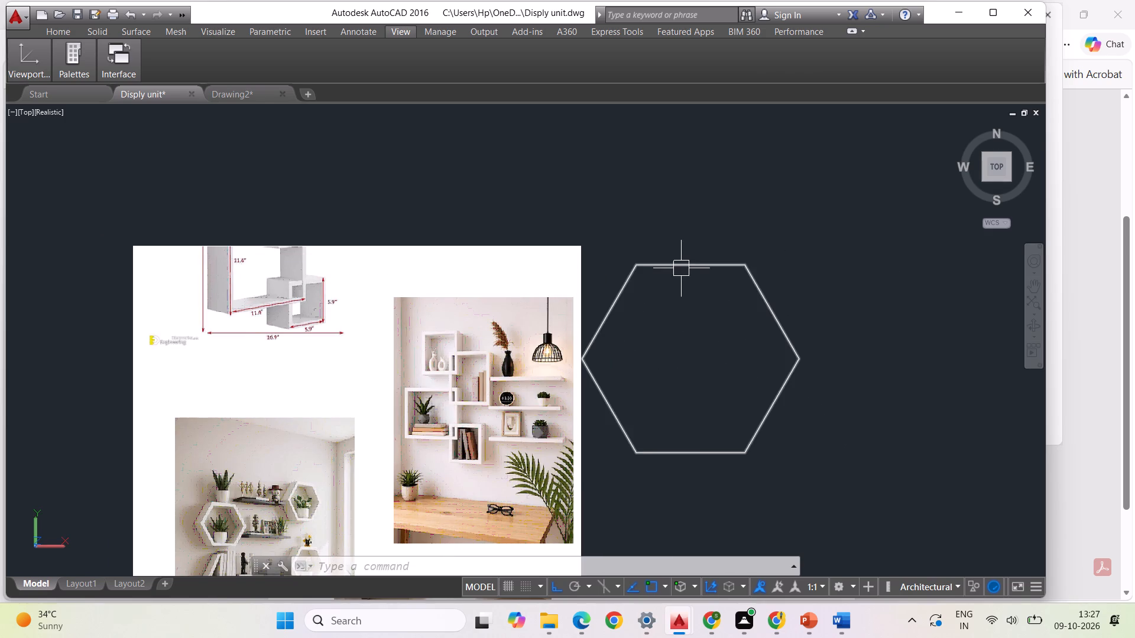
pyautogui.click(682, 269)
pyautogui.rightClick(677, 342)
pyautogui.click(713, 361)
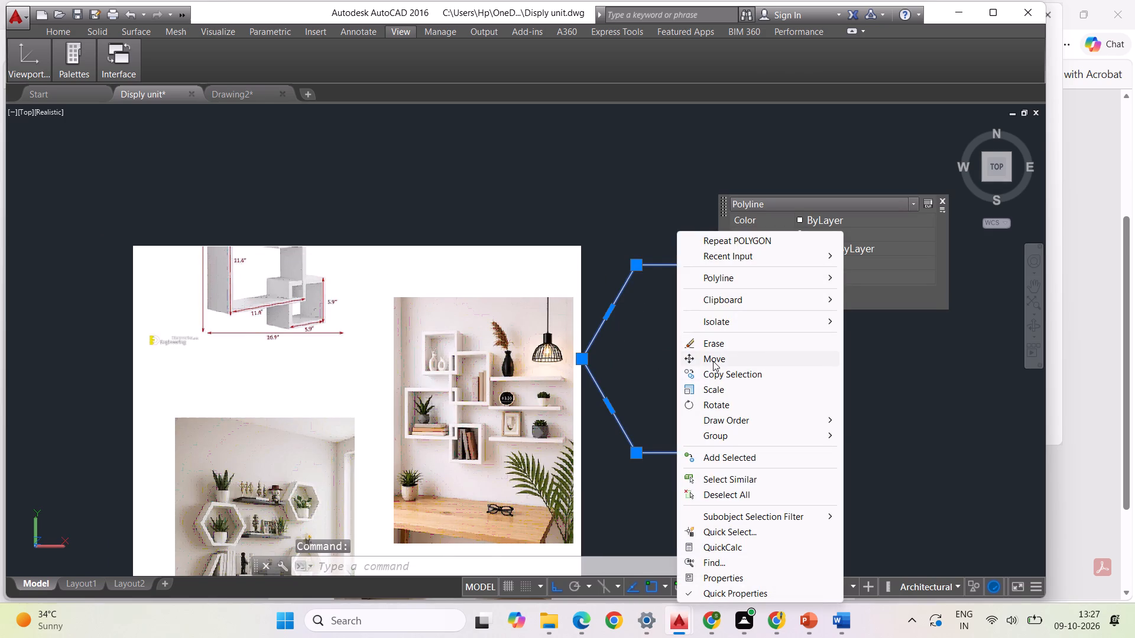
pyautogui.click(585, 363)
pyautogui.click(627, 363)
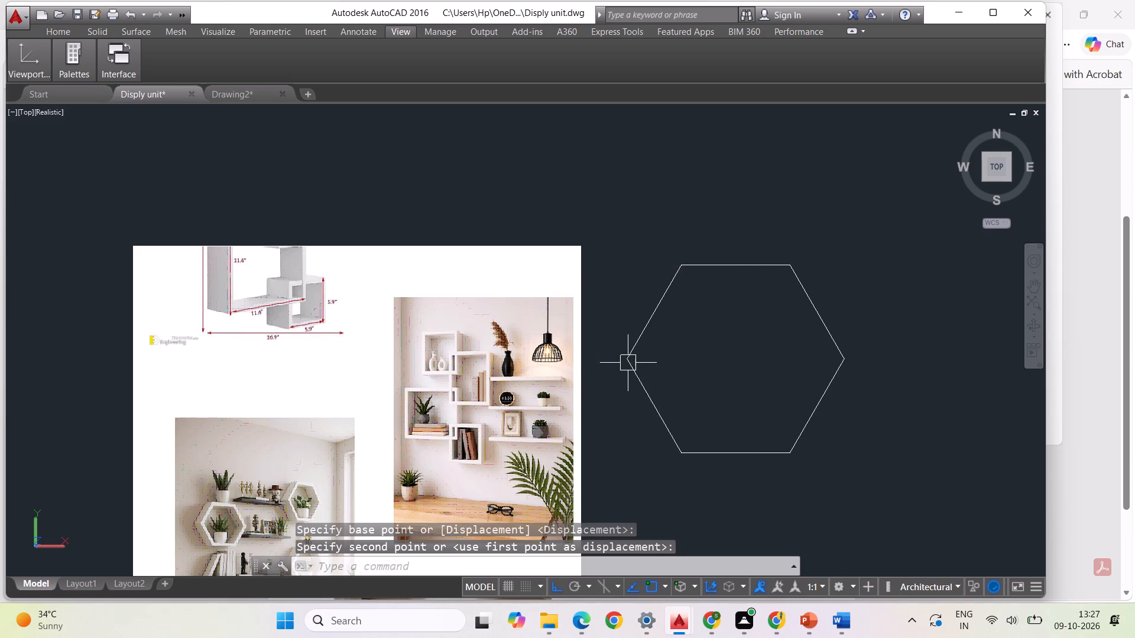
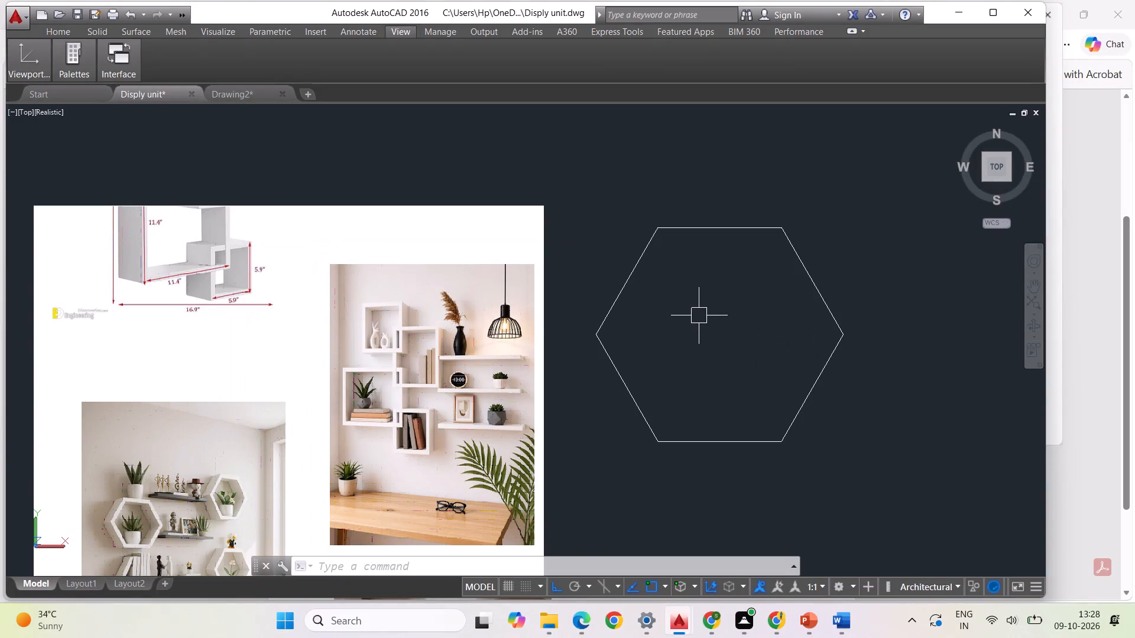
# Save the display unit drawing.
pyautogui.hotkey('ctrl', 's')
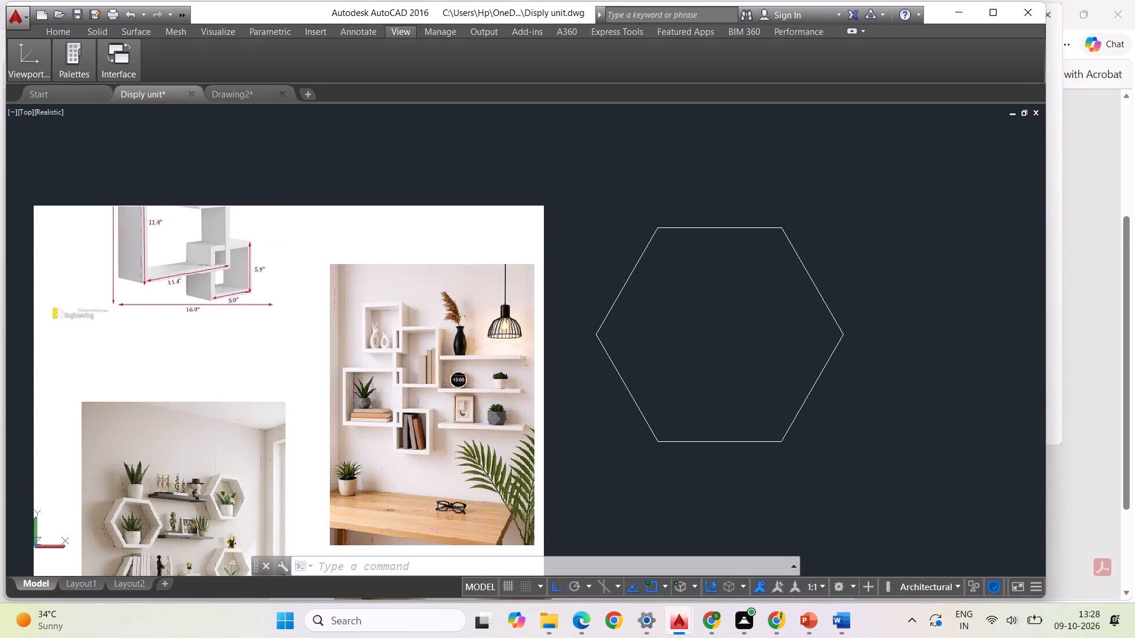
# Examine the hexagonal boxes and shelves in the reference photo and compare them with the drawn hexagon.
pyautogui.scroll(-1, 579, 290)
pyautogui.scroll(1, 642, 325)
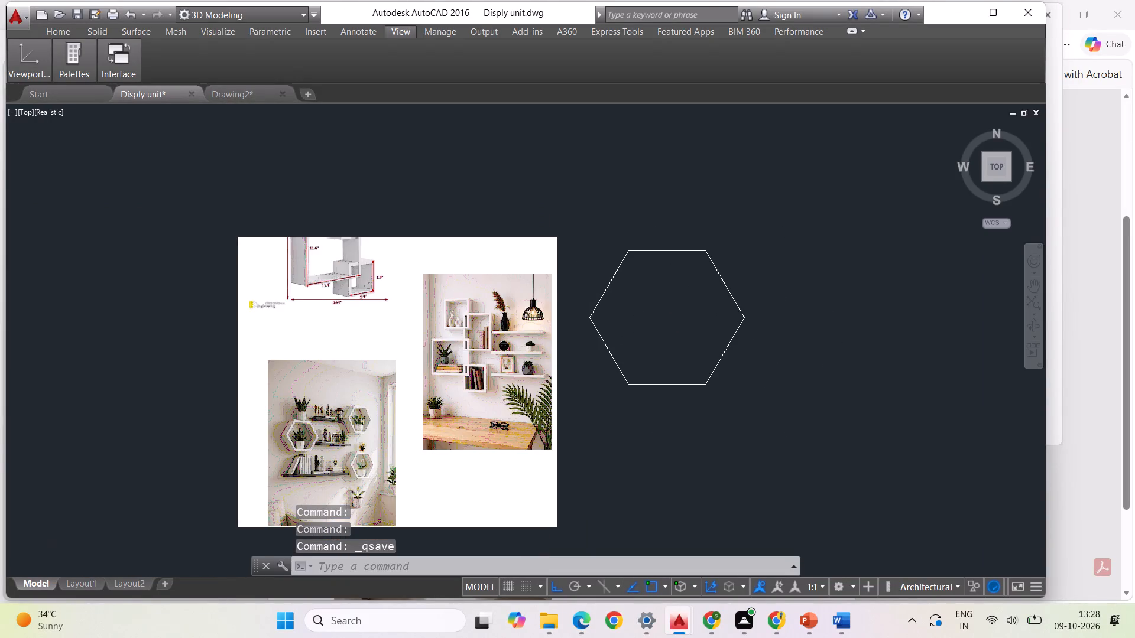
pyautogui.scroll(-2, 691, 336)
pyautogui.scroll(3, 565, 323)
pyautogui.scroll(-1, 297, 283)
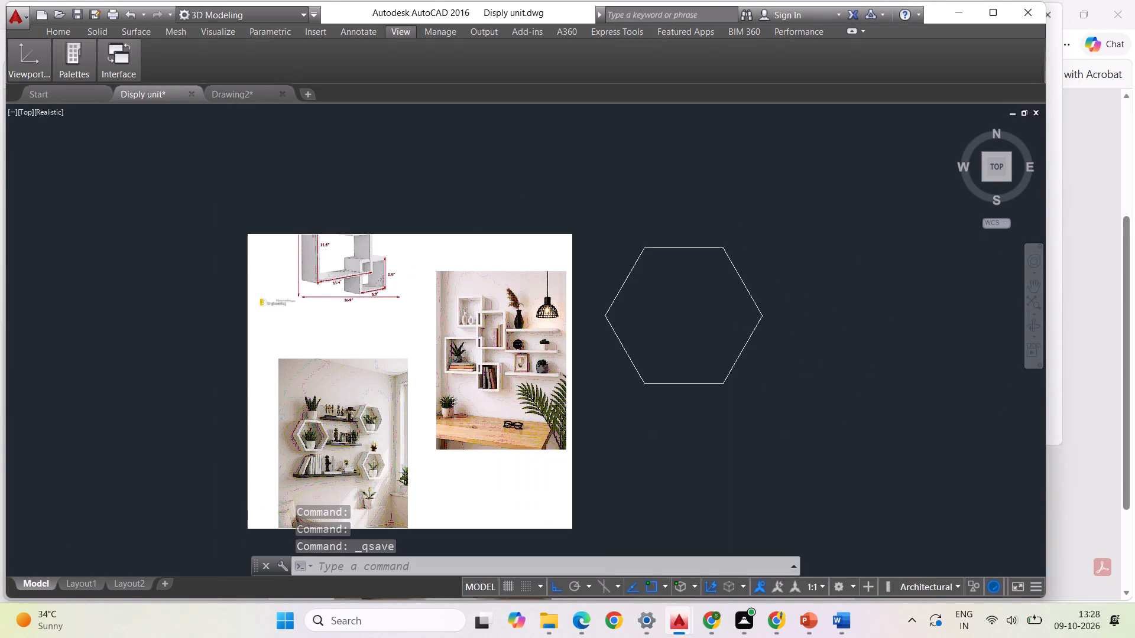
pyautogui.scroll(1, 365, 458)
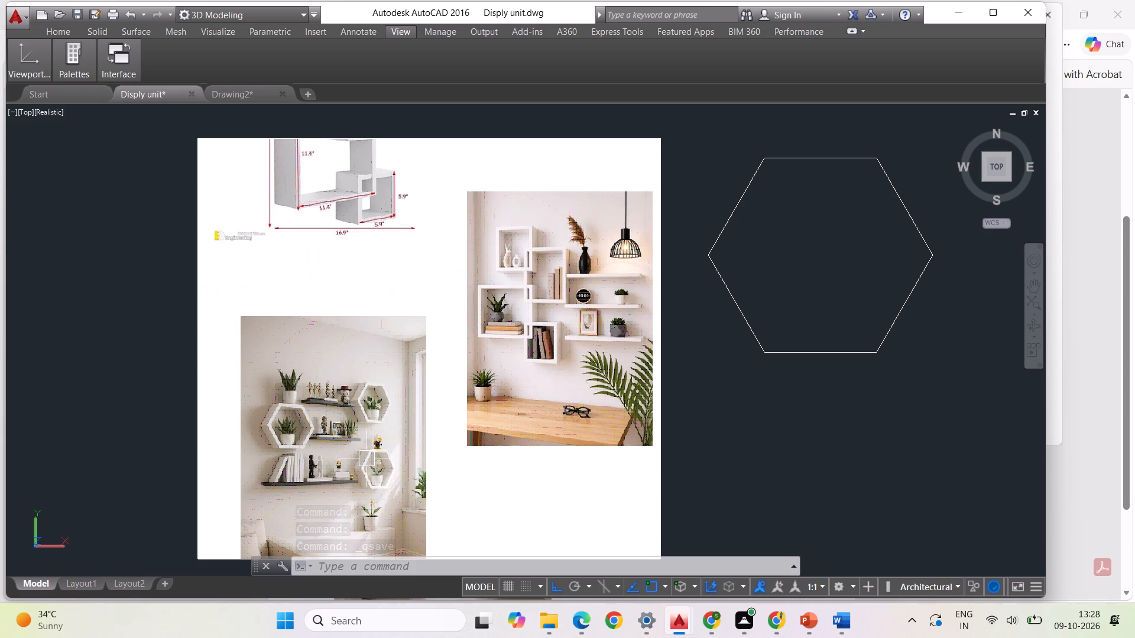
pyautogui.scroll(-1, 363, 415)
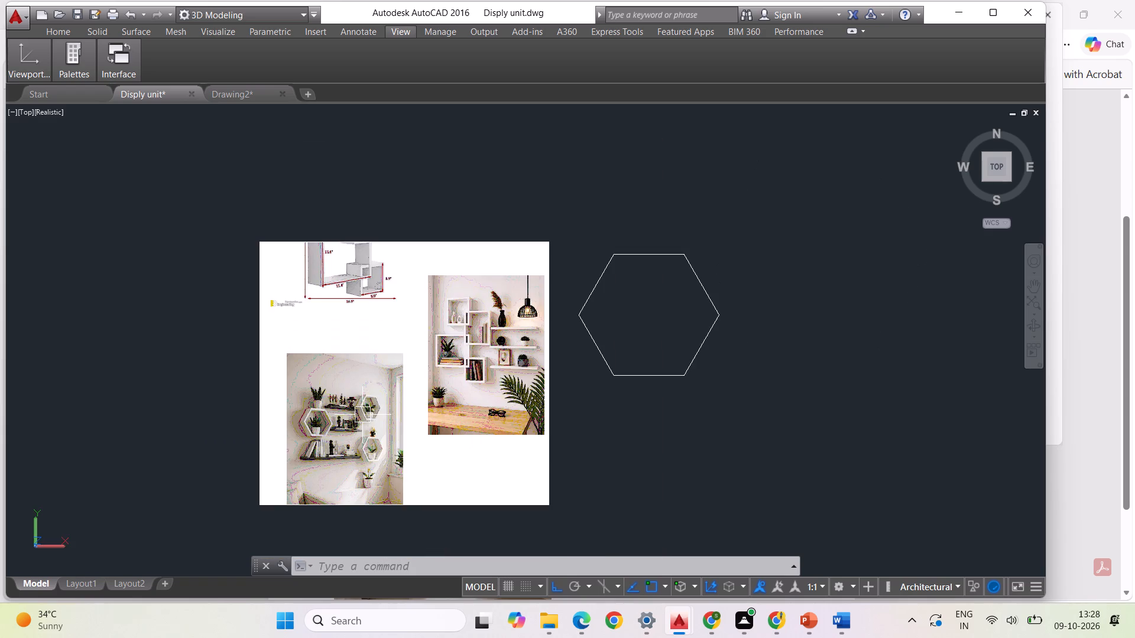
pyautogui.scroll(2, 440, 407)
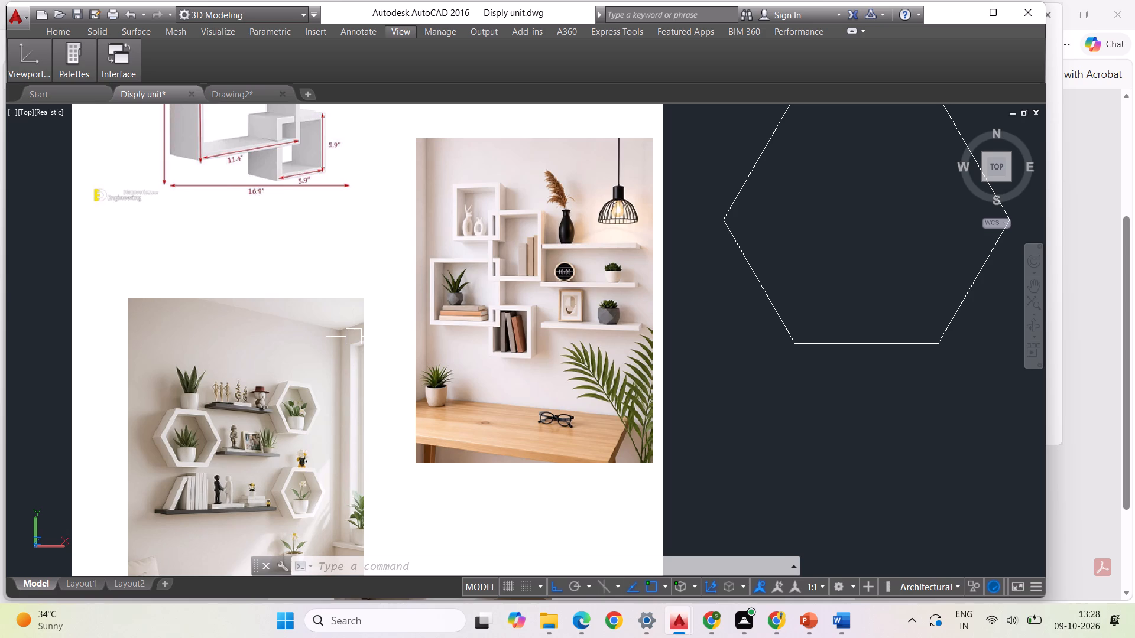
pyautogui.scroll(-1, 291, 348)
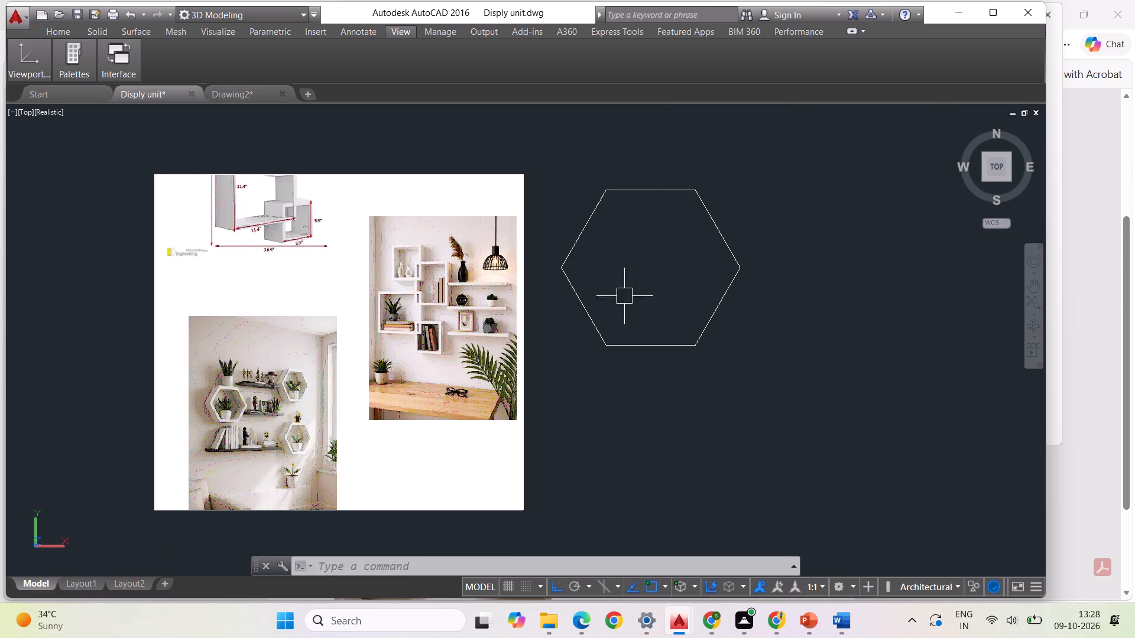
pyautogui.press('Escape')
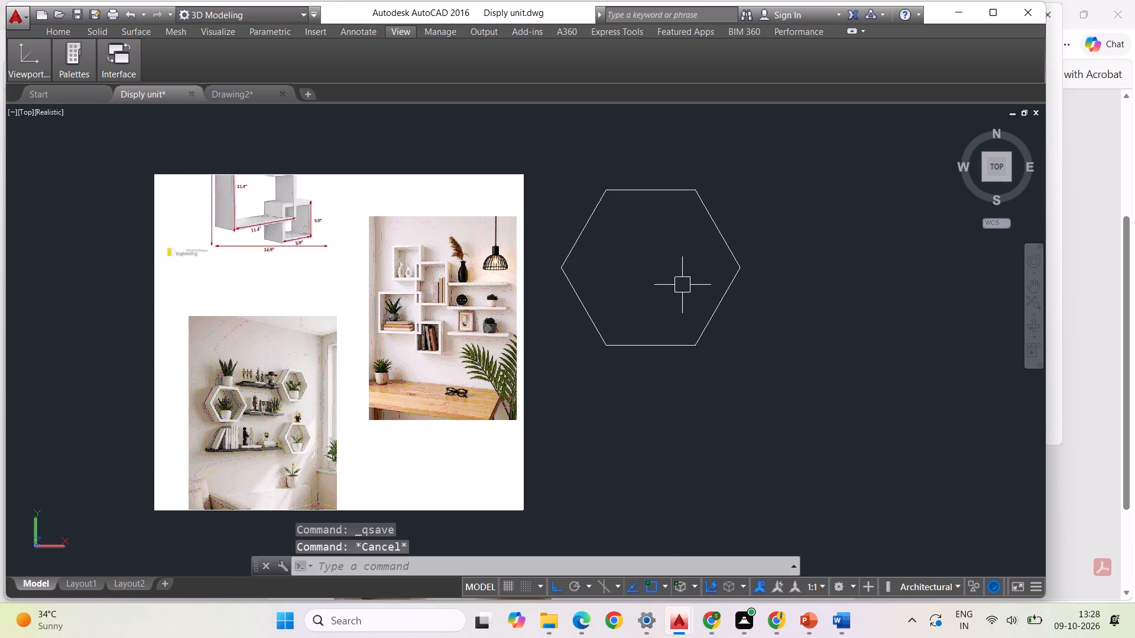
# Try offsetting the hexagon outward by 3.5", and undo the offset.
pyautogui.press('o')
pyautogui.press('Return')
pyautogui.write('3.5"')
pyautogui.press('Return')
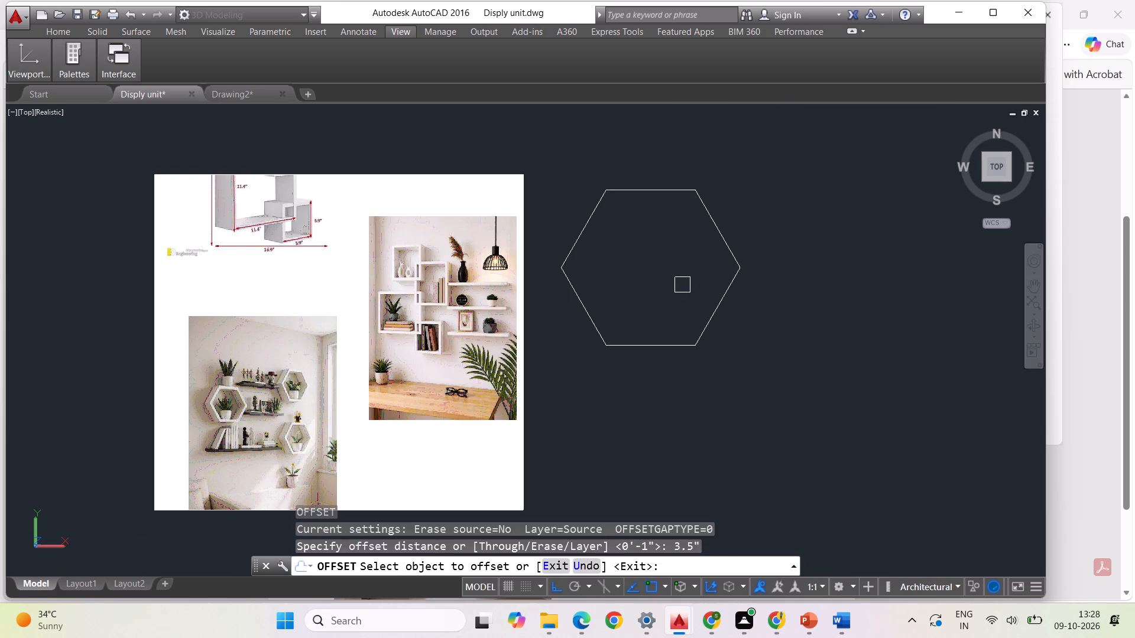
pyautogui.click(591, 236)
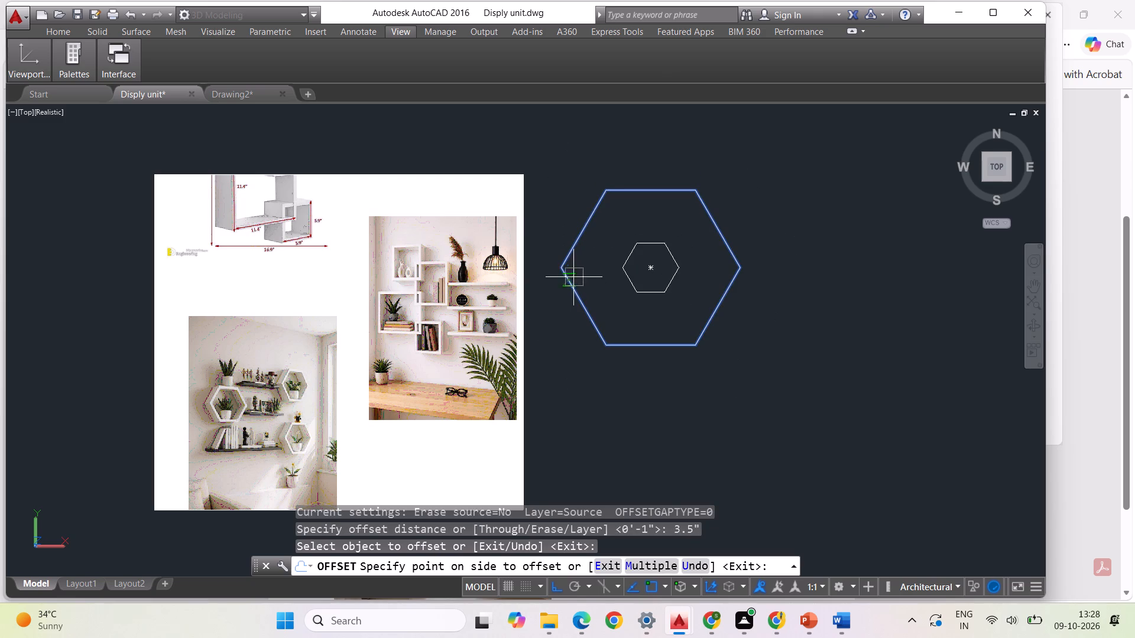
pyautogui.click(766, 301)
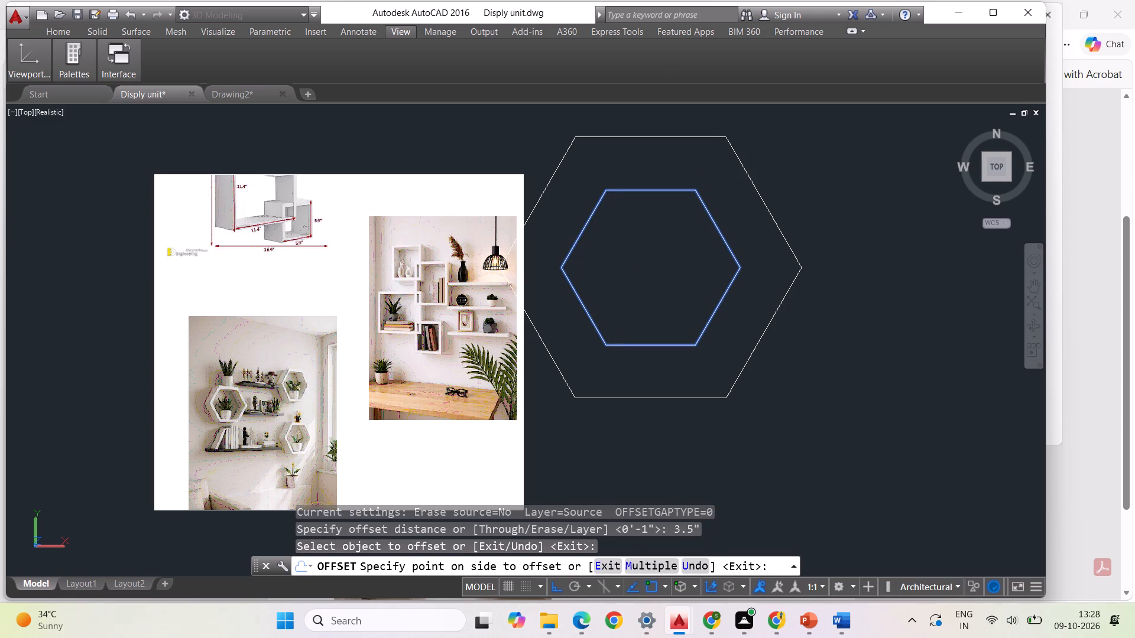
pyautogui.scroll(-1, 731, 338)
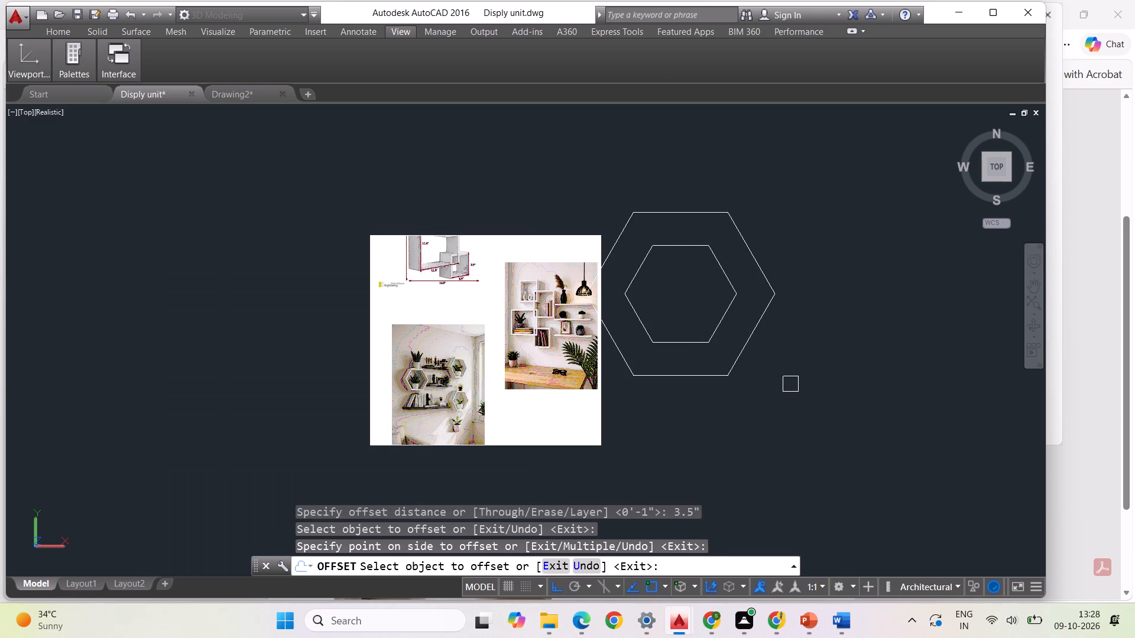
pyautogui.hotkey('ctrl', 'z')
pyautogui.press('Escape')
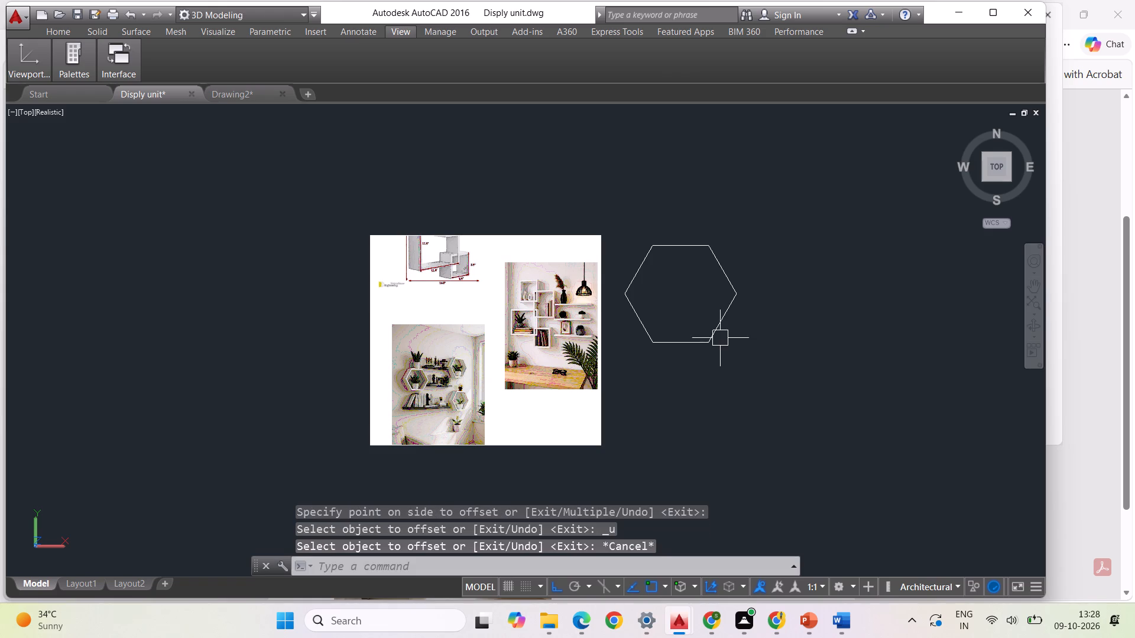
# Delete the large hexagon beside the reference images.
pyautogui.click(716, 337)
pyautogui.press('Delete')
# Draw a smaller 6-sided polygon circumscribed about a circle, entering 7" for the center and keeping its upper and lower edges horizontal.
pyautogui.scroll(2, 539, 318)
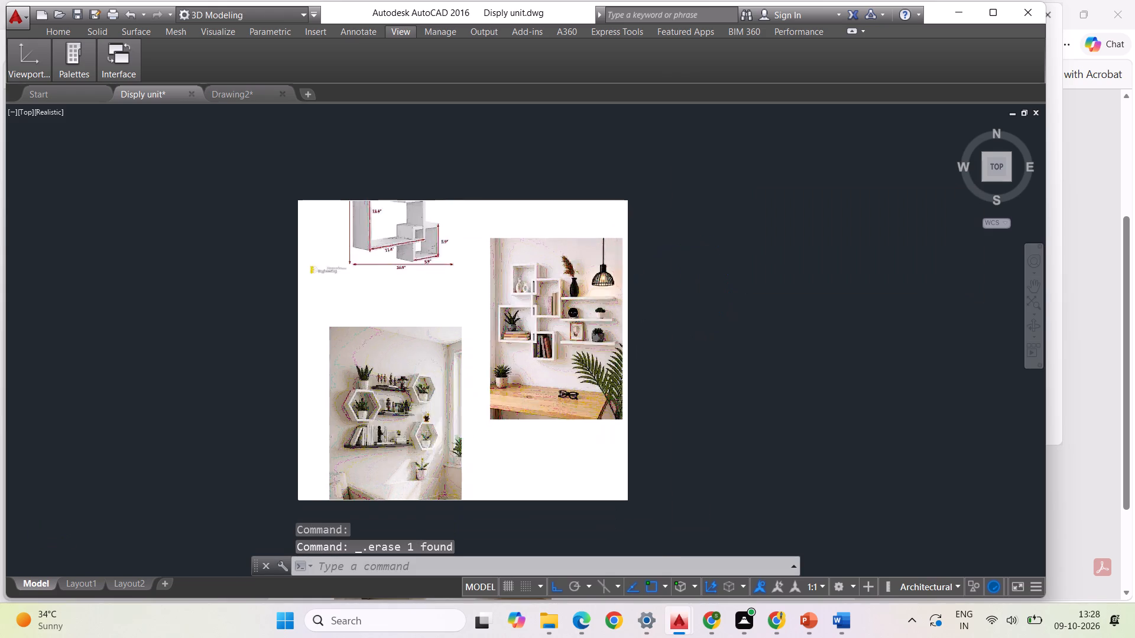
pyautogui.scroll(1, 538, 317)
pyautogui.scroll(-2, 271, 286)
pyautogui.scroll(-1, 608, 269)
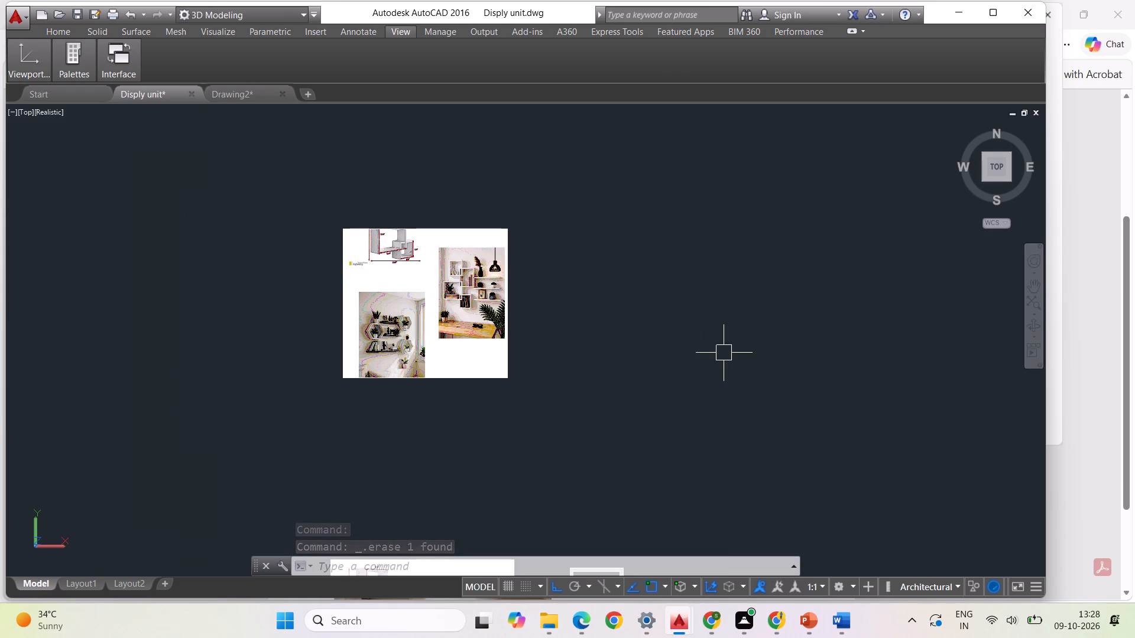
pyautogui.write('poly')
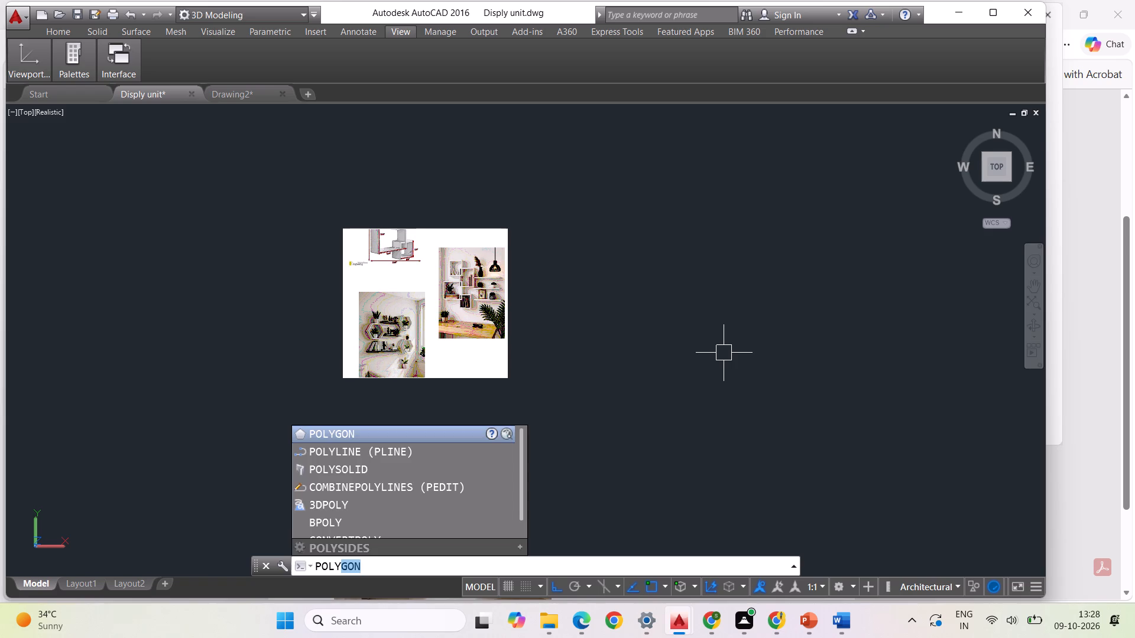
pyautogui.press('Return')
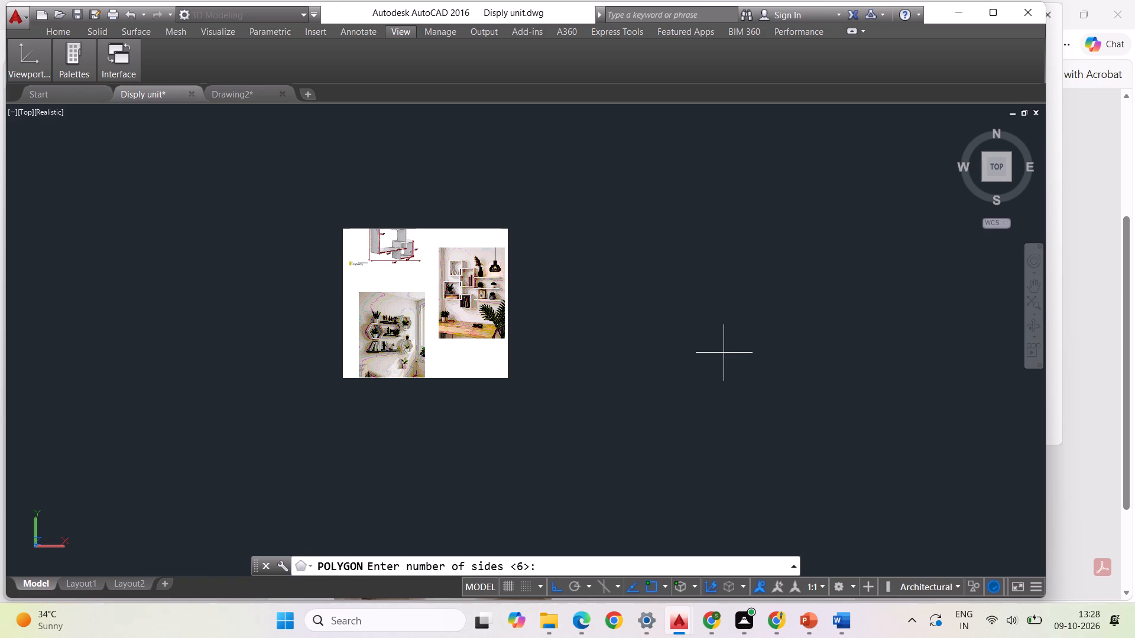
pyautogui.press('6')
pyautogui.press('Return')
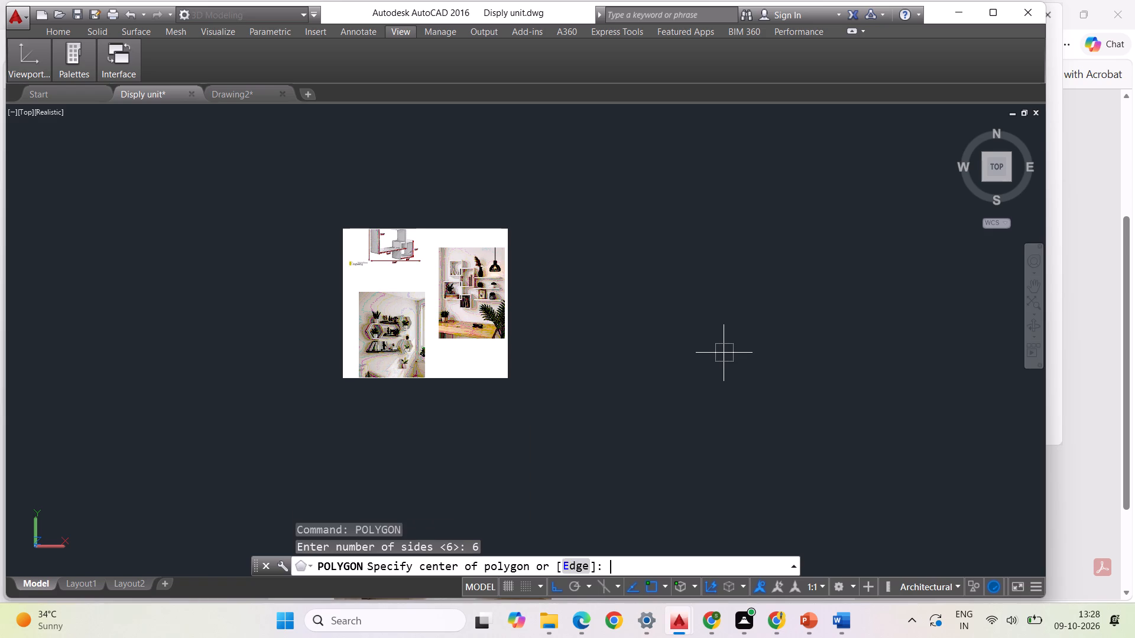
pyautogui.write('7"')
pyautogui.press('Return')
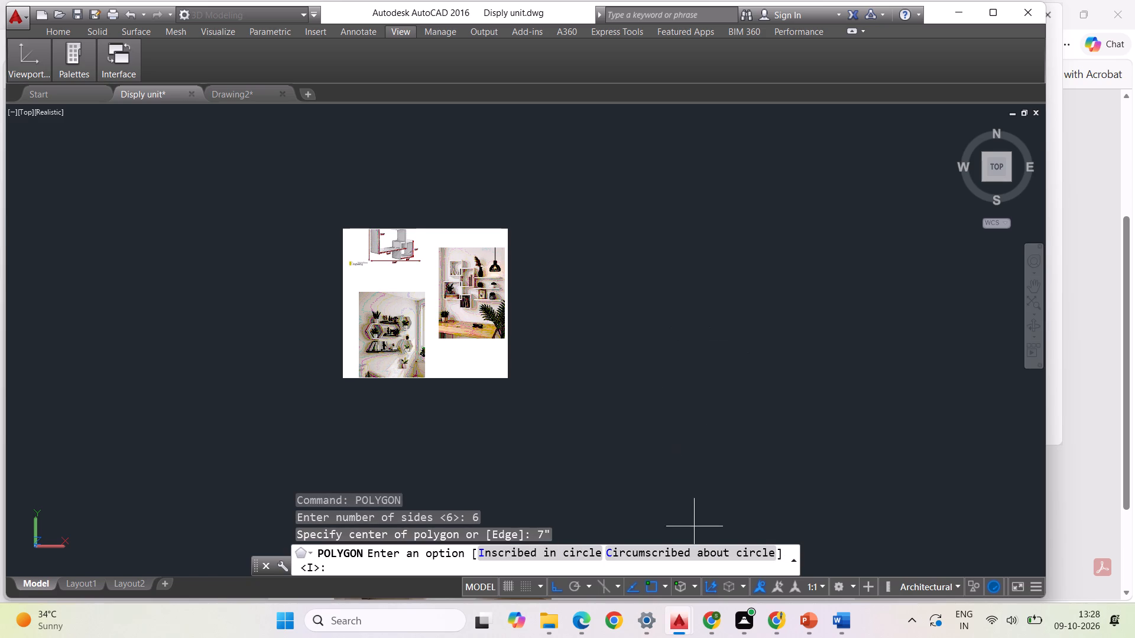
pyautogui.click(690, 549)
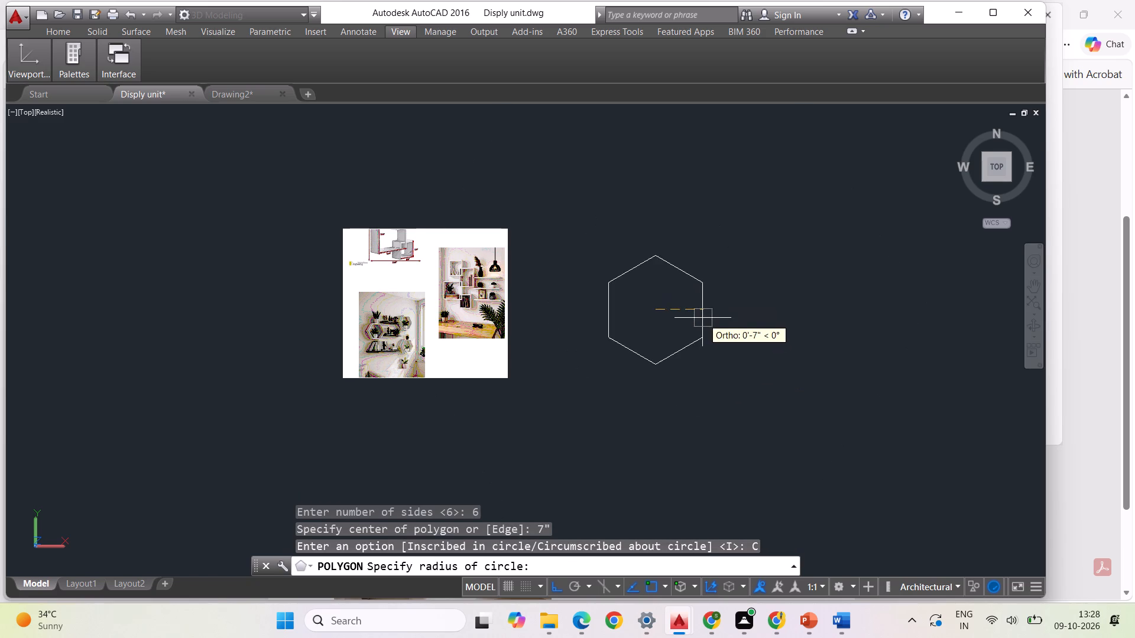
pyautogui.click(670, 336)
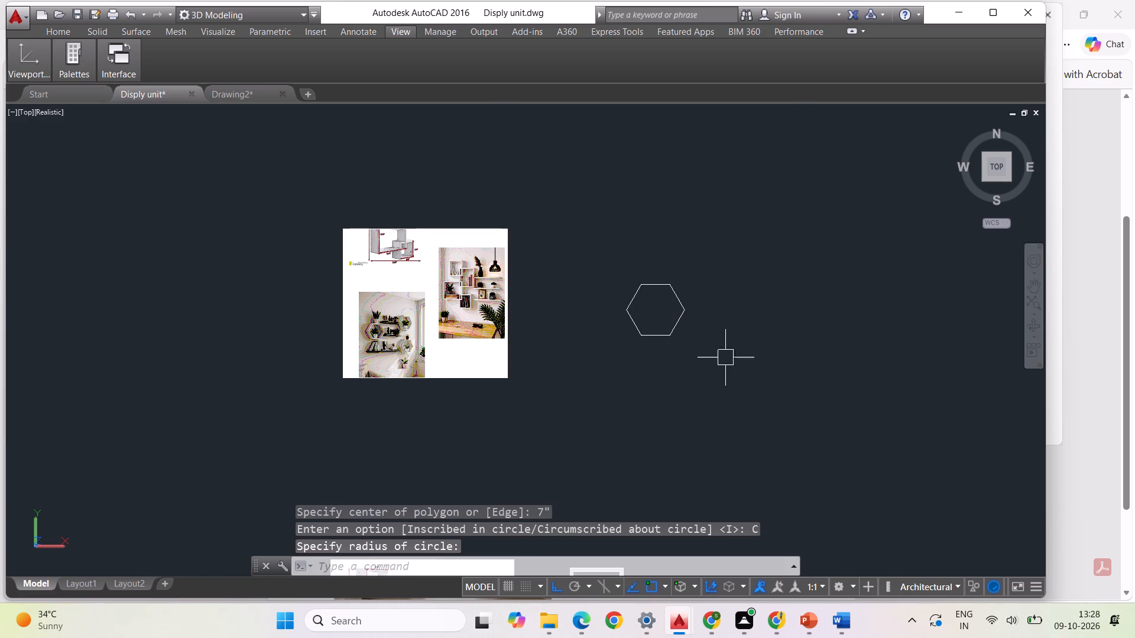
# Move the new hexagon horizontally toward the reference images, leaving a small gap between them.
pyautogui.scroll(-1, 519, 341)
pyautogui.scroll(2, 527, 327)
pyautogui.click(679, 356)
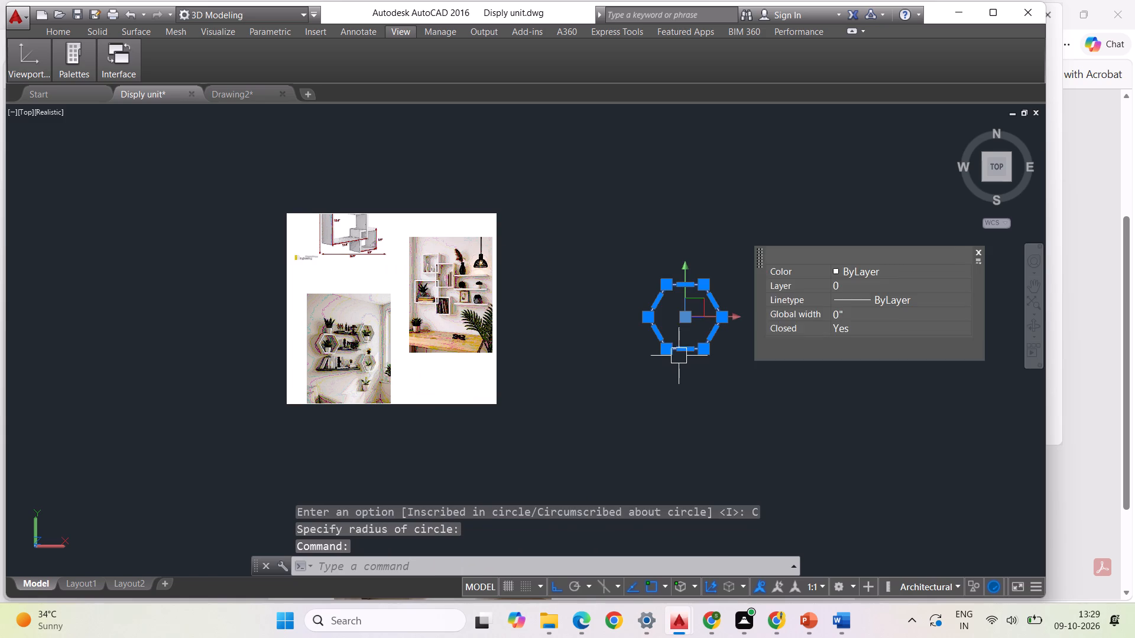
pyautogui.rightClick(728, 420)
pyautogui.click(782, 173)
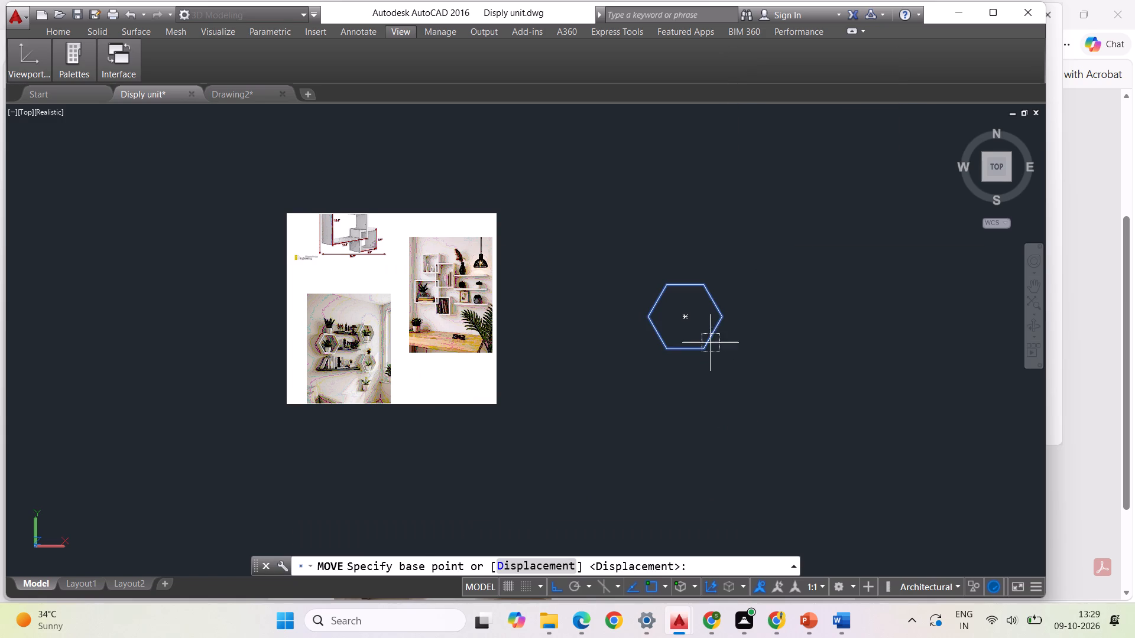
pyautogui.click(708, 347)
pyautogui.click(586, 311)
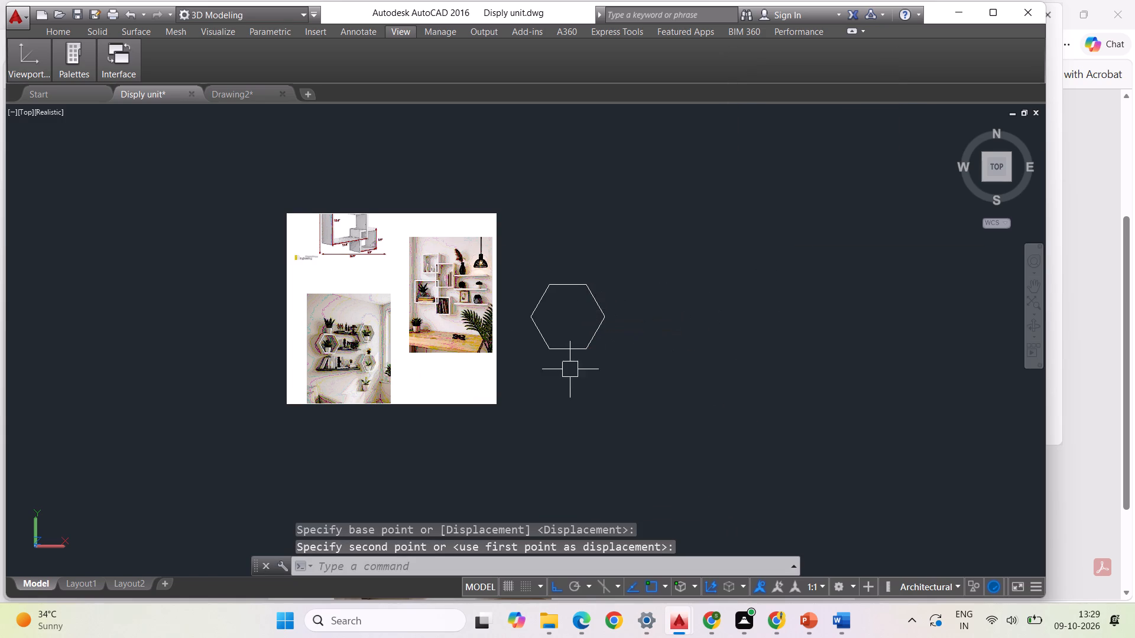
pyautogui.scroll(2, 413, 297)
pyautogui.scroll(-1, 445, 314)
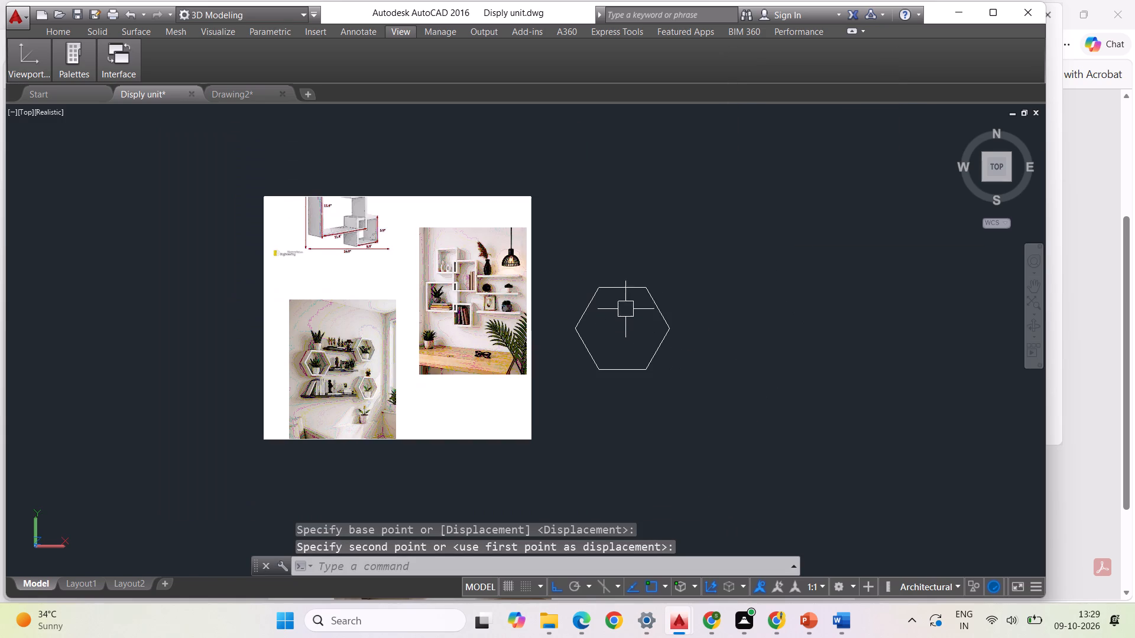
pyautogui.press('Escape')
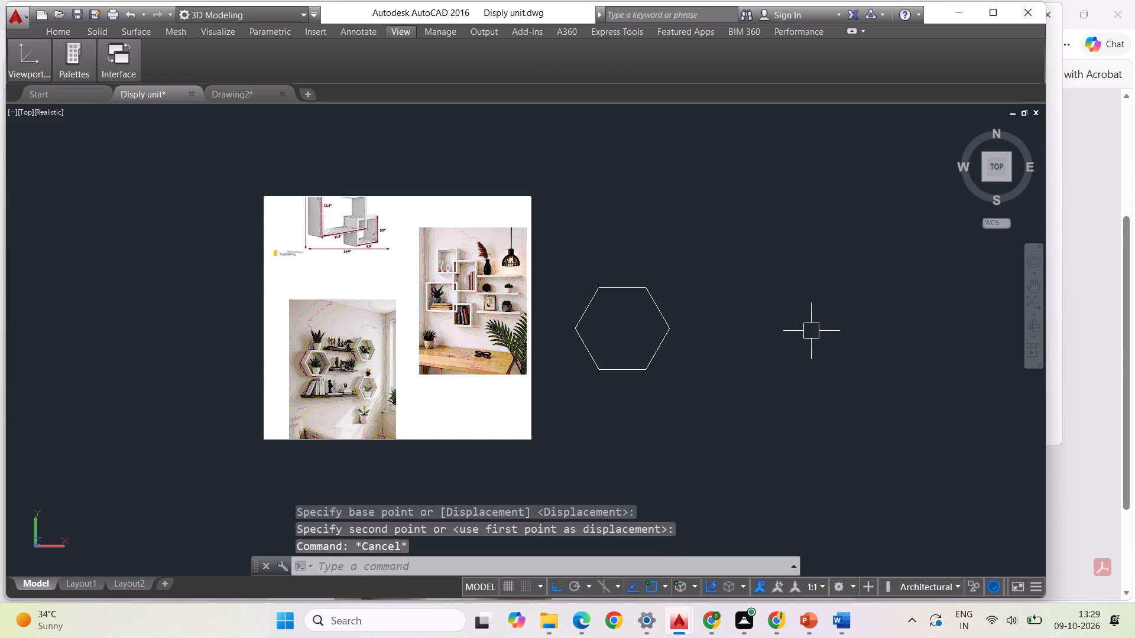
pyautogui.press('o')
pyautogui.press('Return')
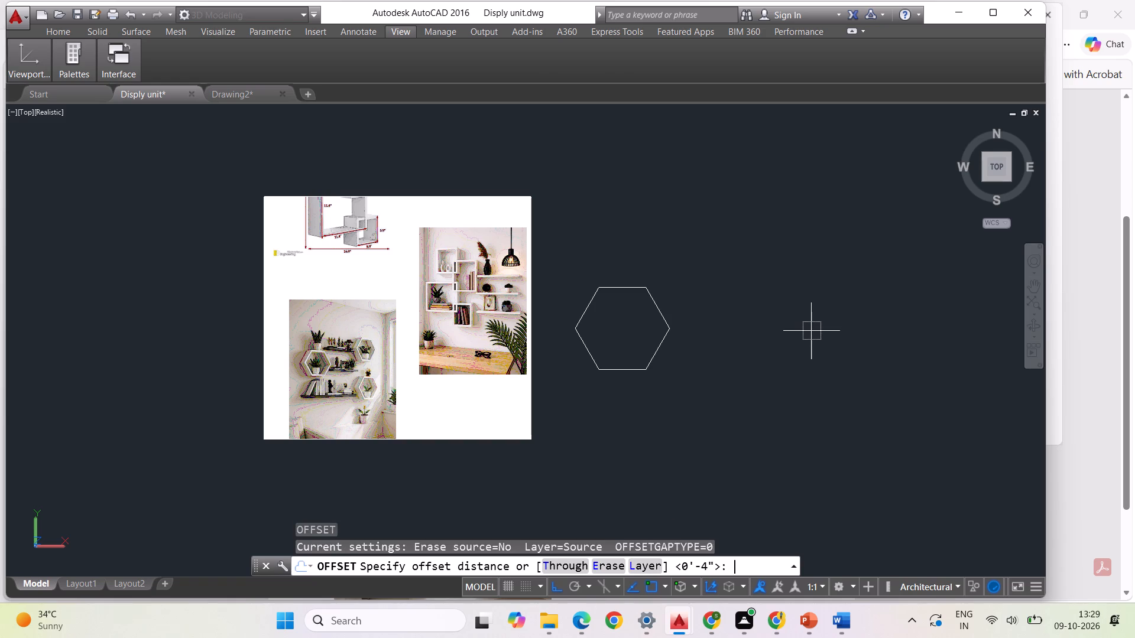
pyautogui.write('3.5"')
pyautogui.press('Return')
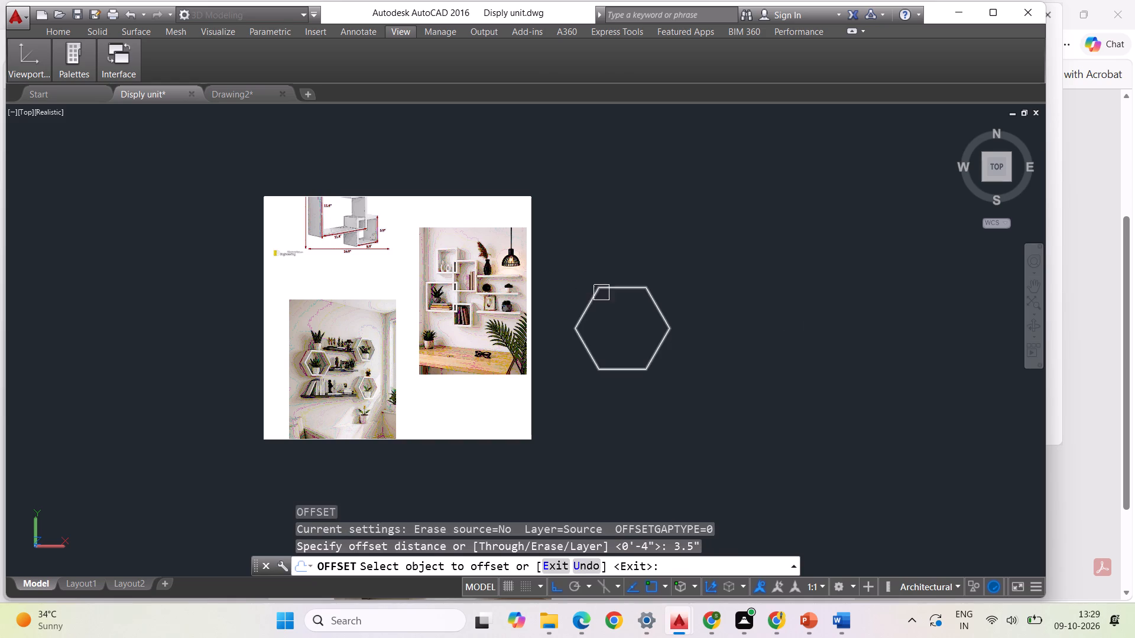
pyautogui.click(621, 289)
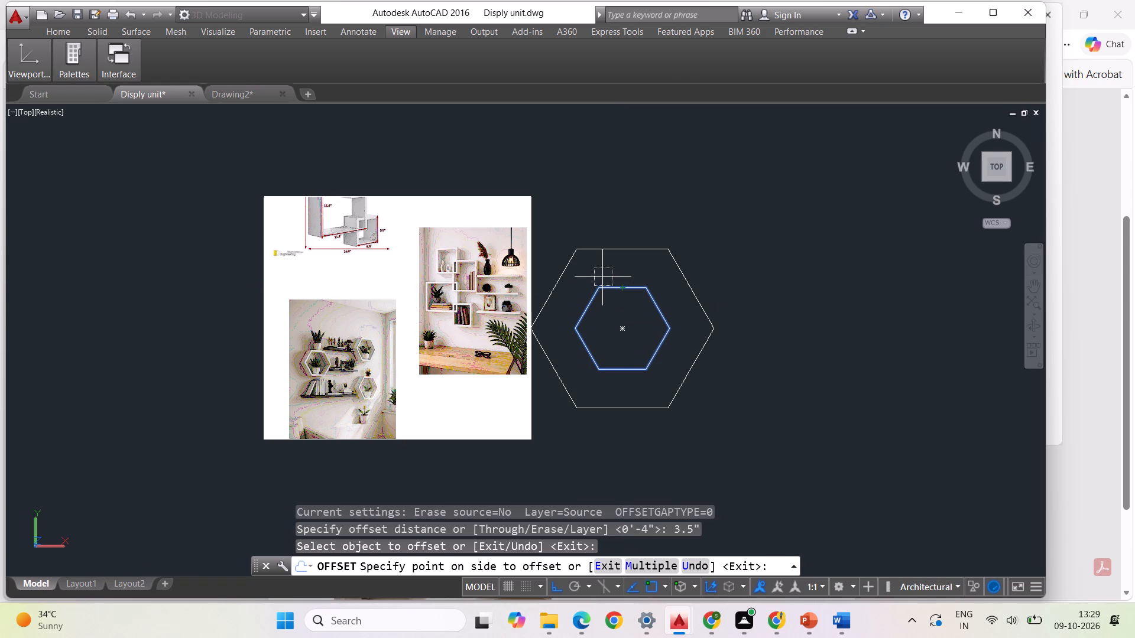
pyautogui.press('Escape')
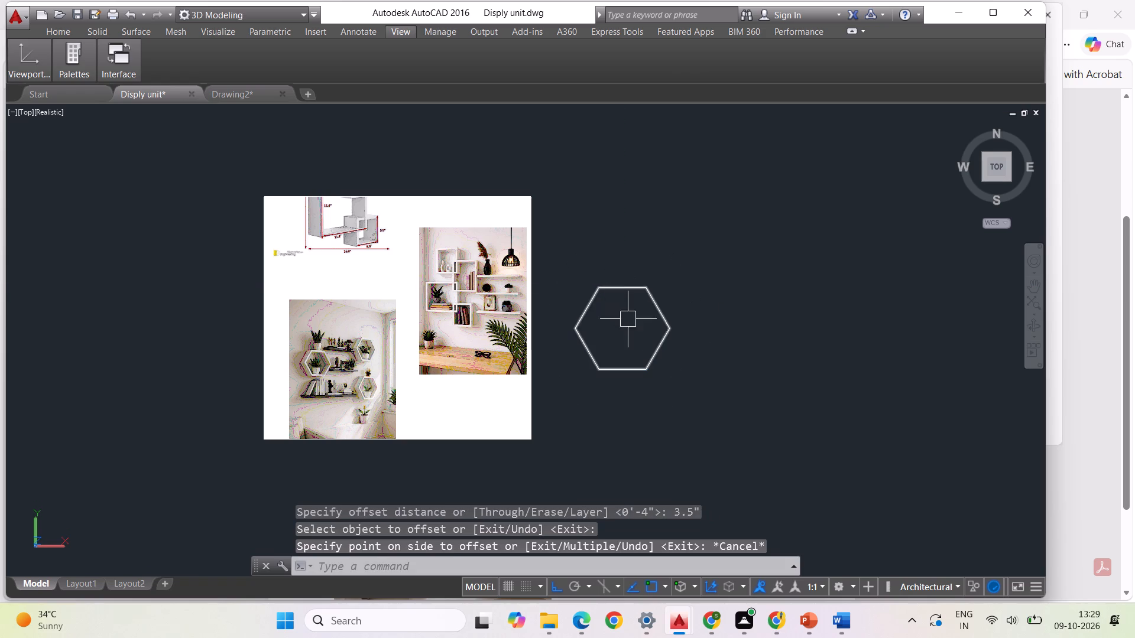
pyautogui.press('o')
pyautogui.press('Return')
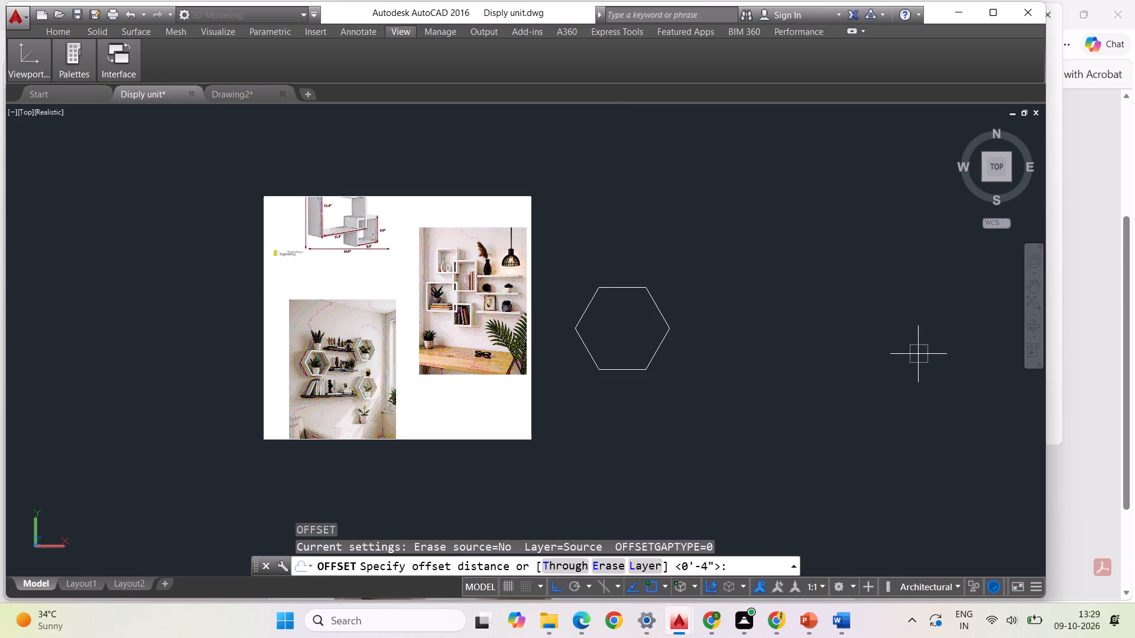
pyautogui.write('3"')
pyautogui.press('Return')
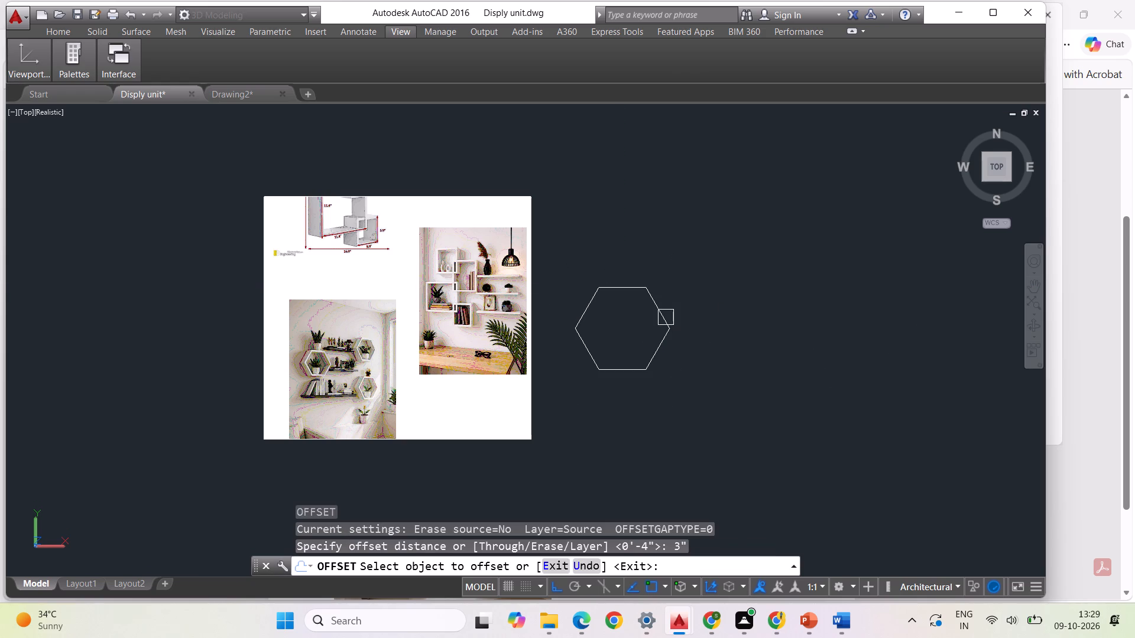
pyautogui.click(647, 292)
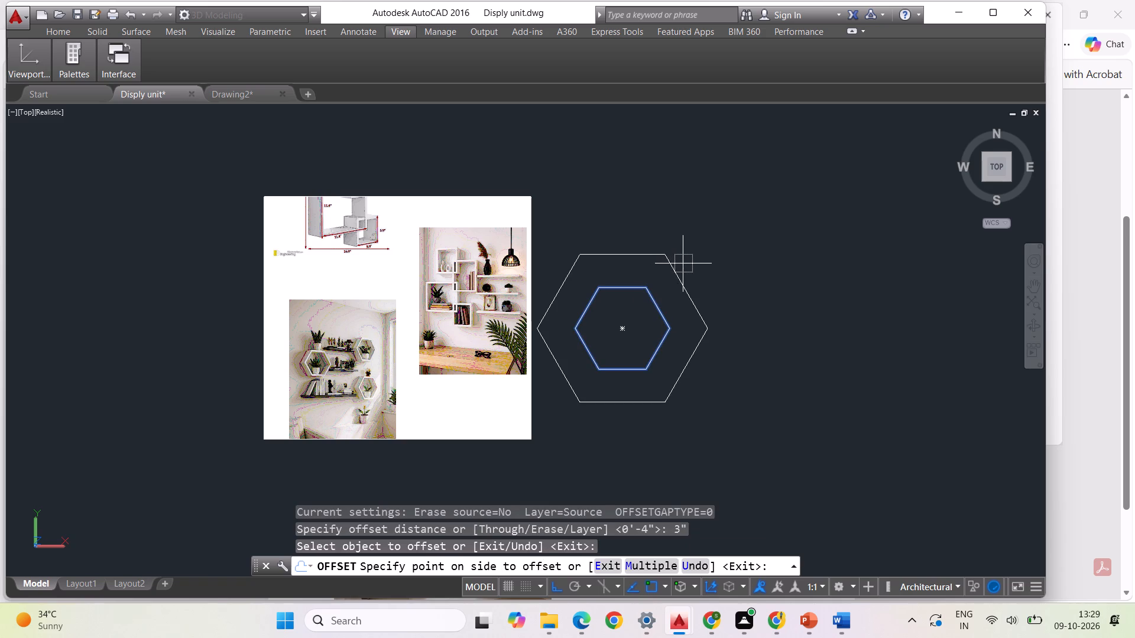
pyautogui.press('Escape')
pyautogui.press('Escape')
# Offset the hexagon beside the reference images outward by 2".
pyautogui.press('o')
pyautogui.press('Return')
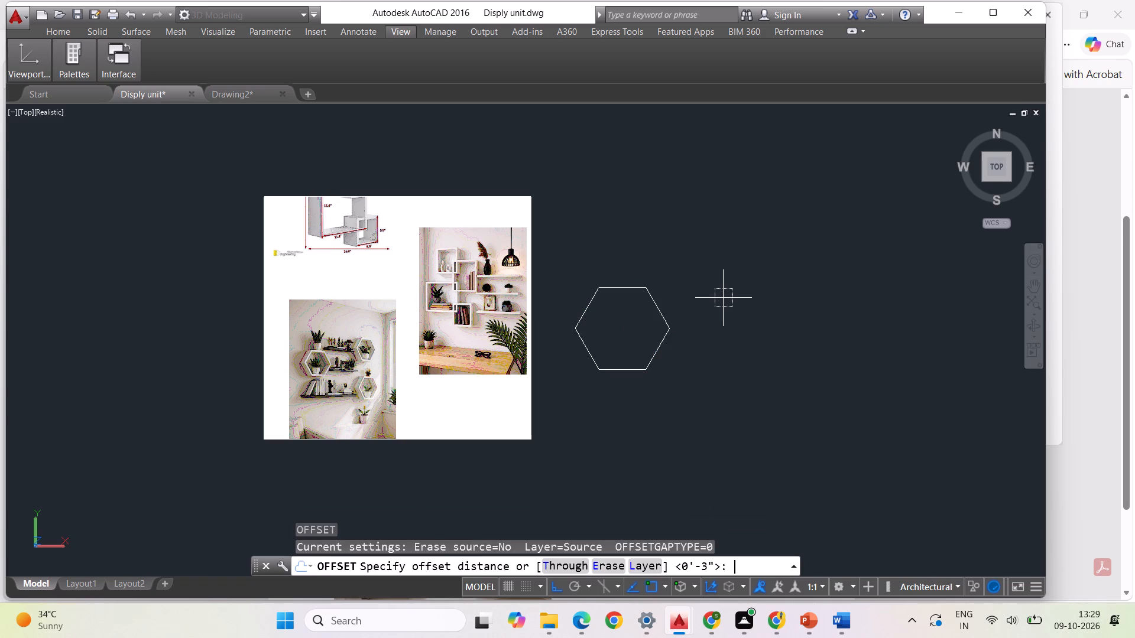
pyautogui.write('2"')
pyautogui.press('Return')
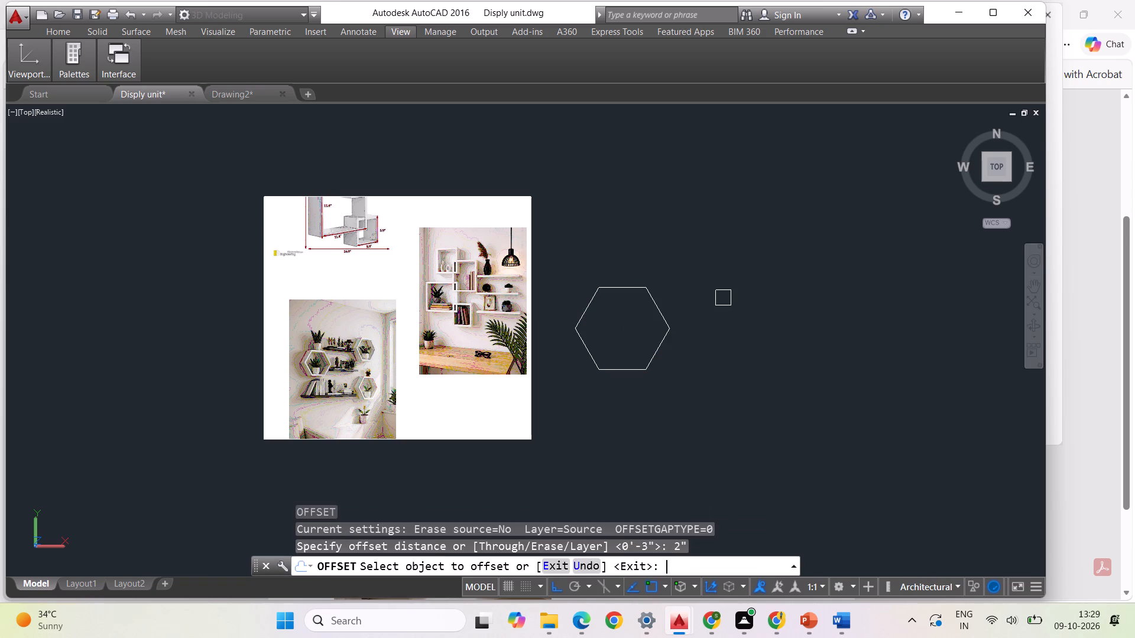
pyautogui.click(600, 286)
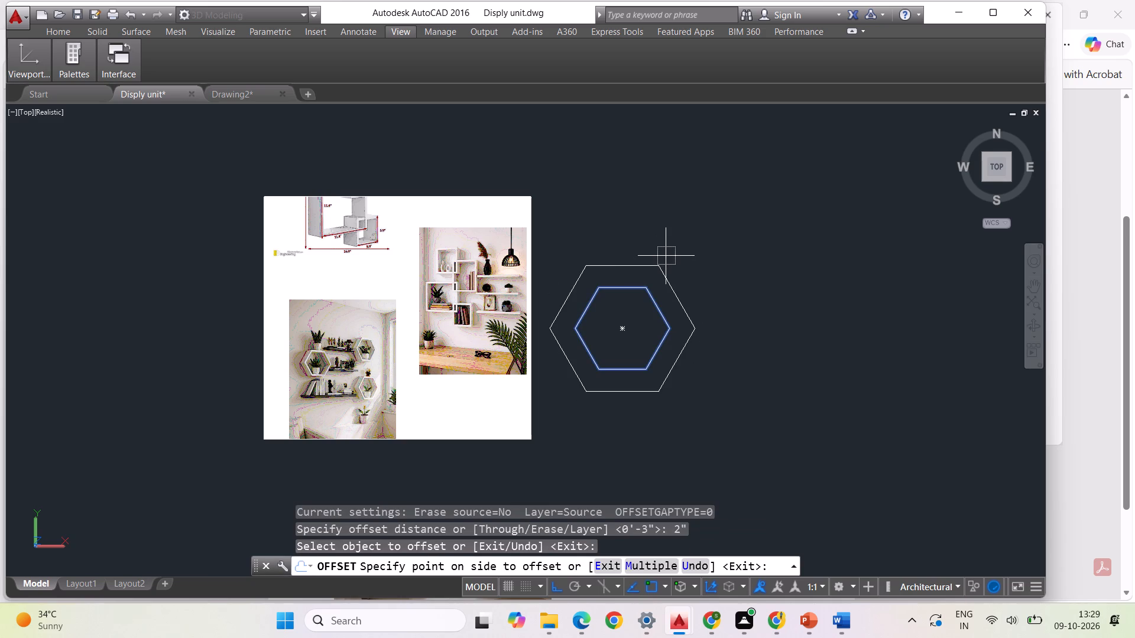
pyautogui.click(666, 256)
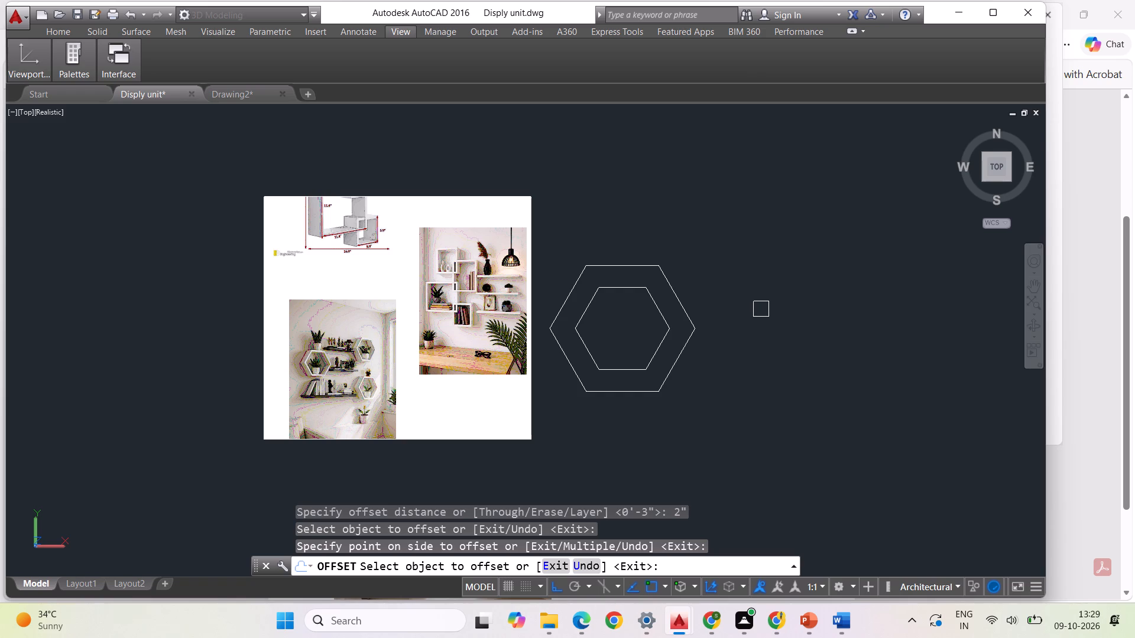
pyautogui.scroll(-2, 761, 309)
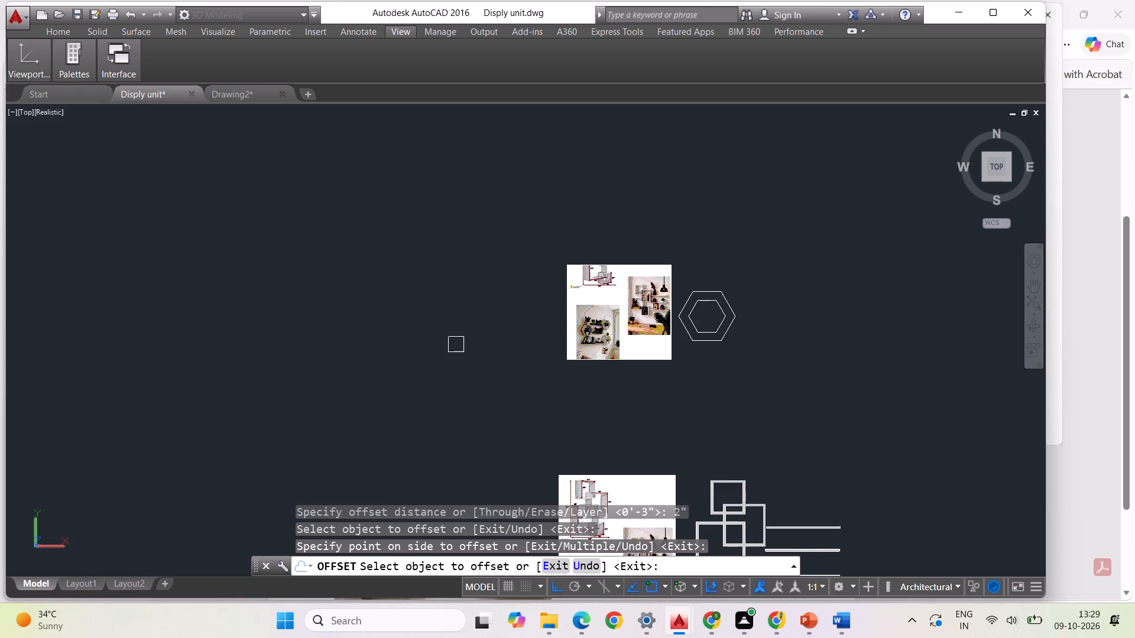
pyautogui.scroll(-1, 390, 342)
pyautogui.scroll(1, 668, 352)
pyautogui.press('Escape')
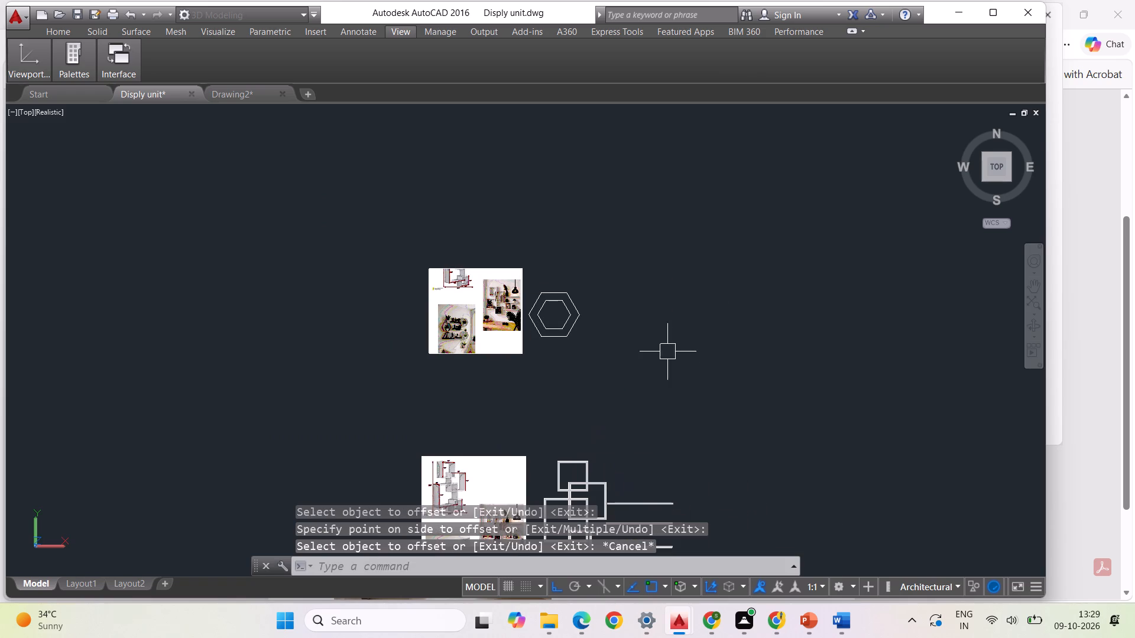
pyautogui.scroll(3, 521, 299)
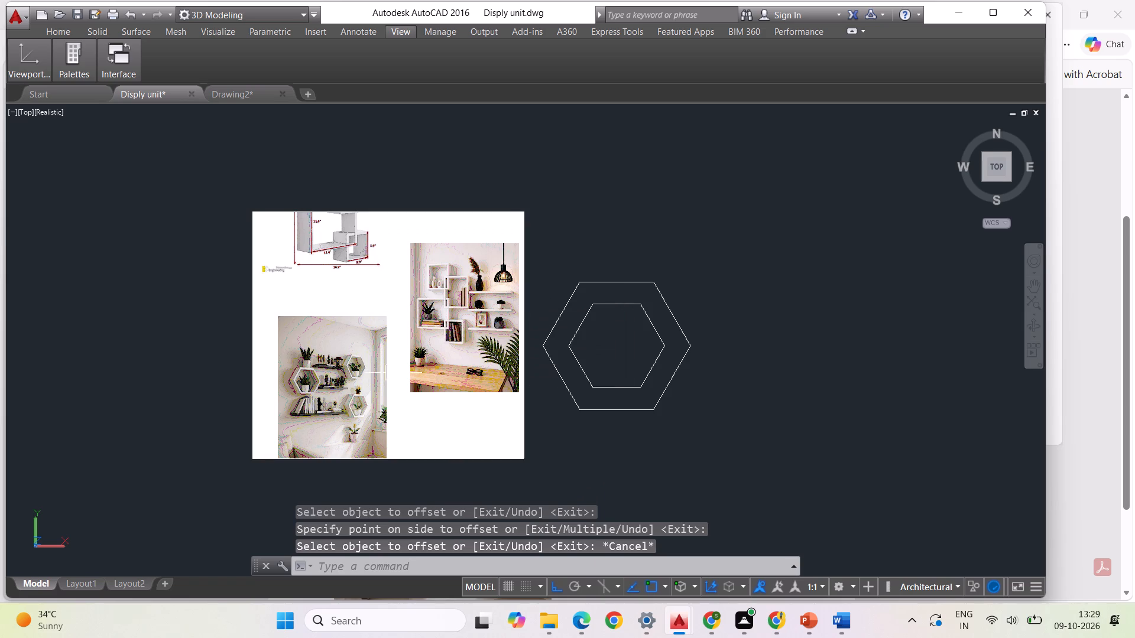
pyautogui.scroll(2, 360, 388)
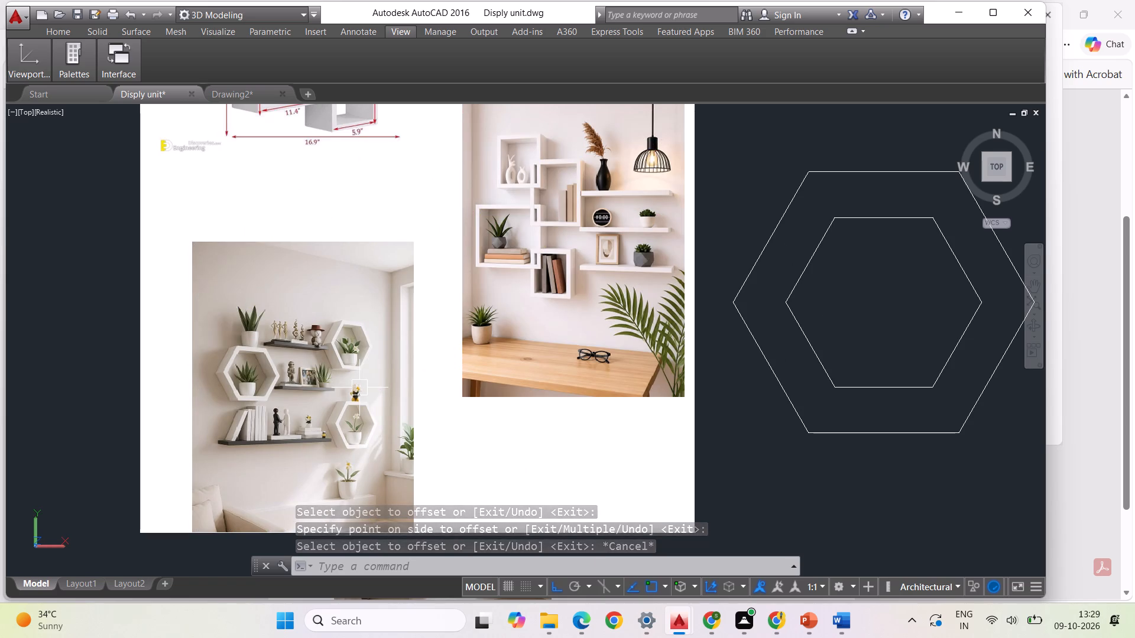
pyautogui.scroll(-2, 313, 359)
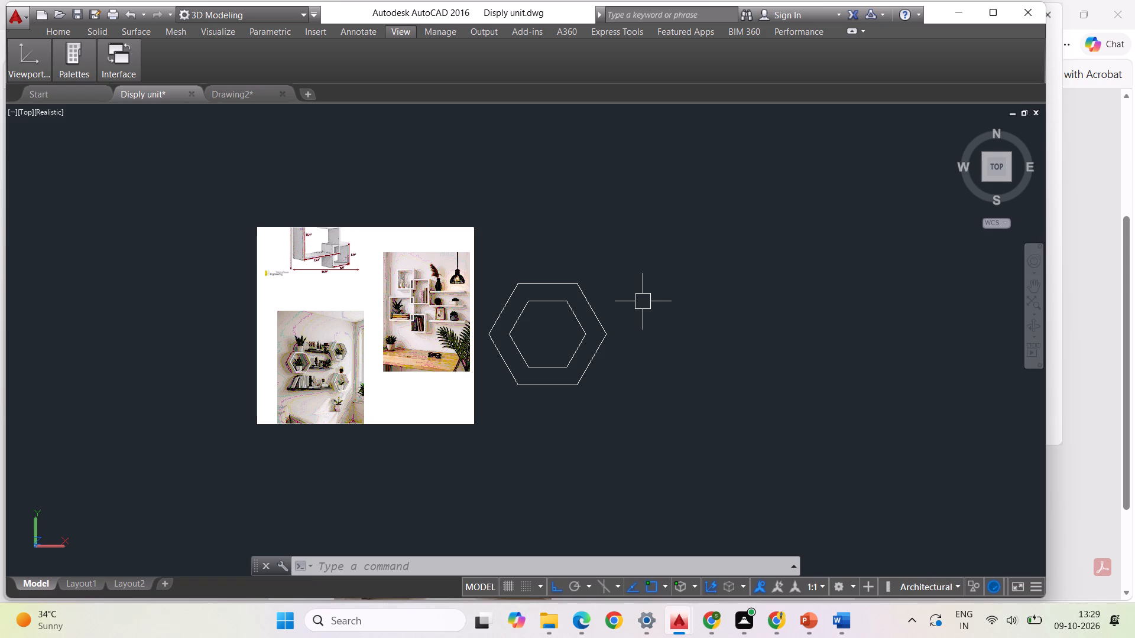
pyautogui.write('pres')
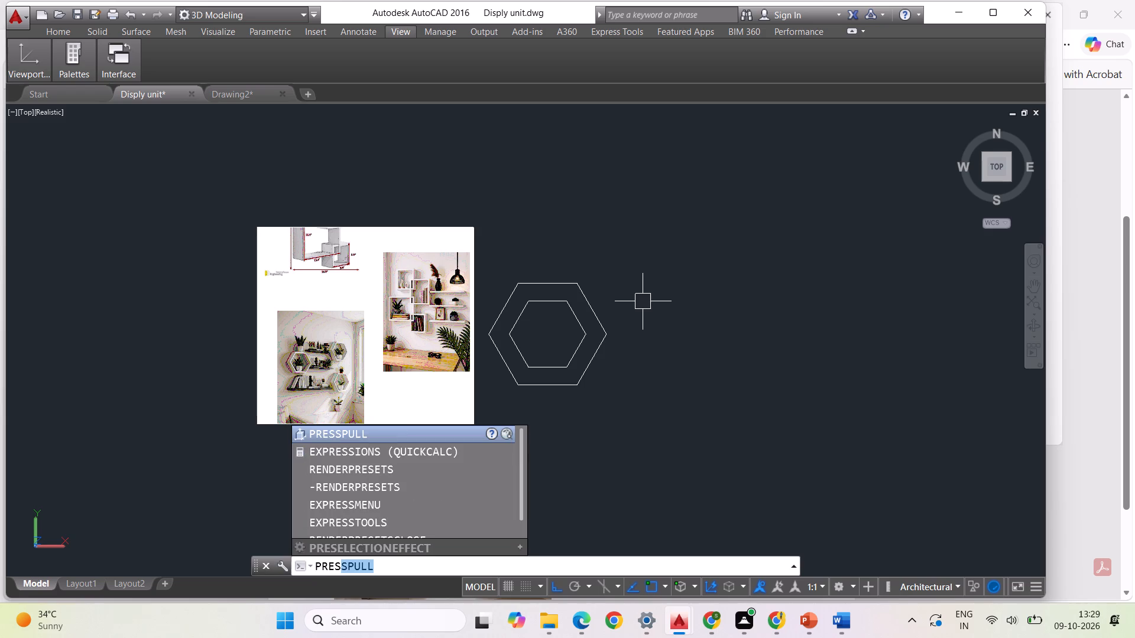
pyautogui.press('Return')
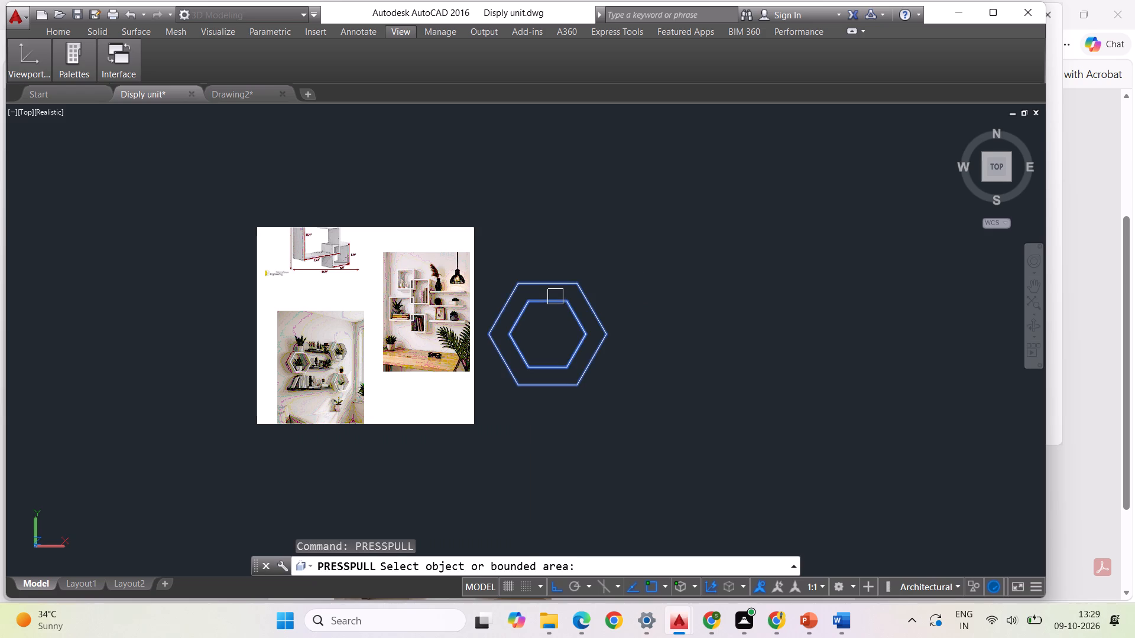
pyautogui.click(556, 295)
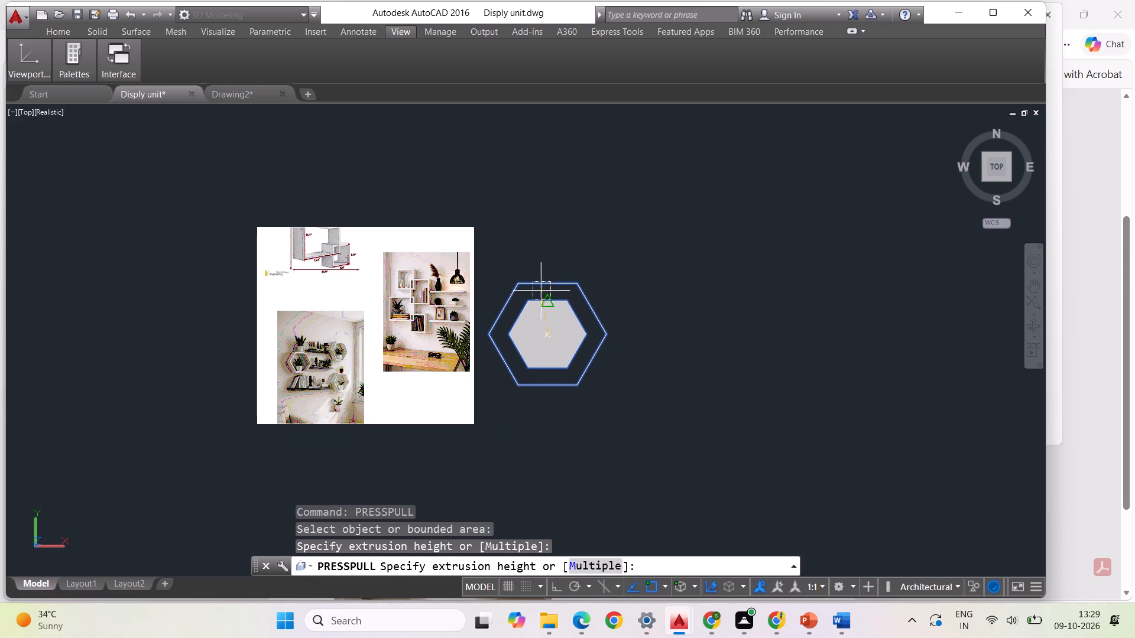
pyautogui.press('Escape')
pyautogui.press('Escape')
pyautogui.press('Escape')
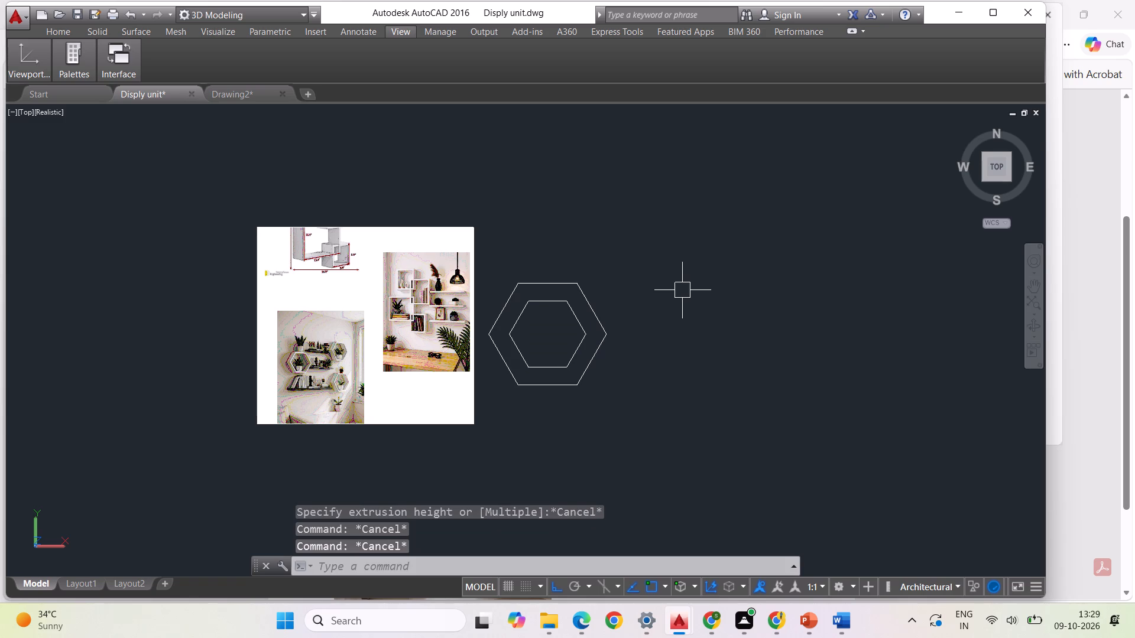
# Presspull the ring-shaped area between the inner and outer hexagons to a height of 3.5".
pyautogui.write('pres')
pyautogui.press('Return')
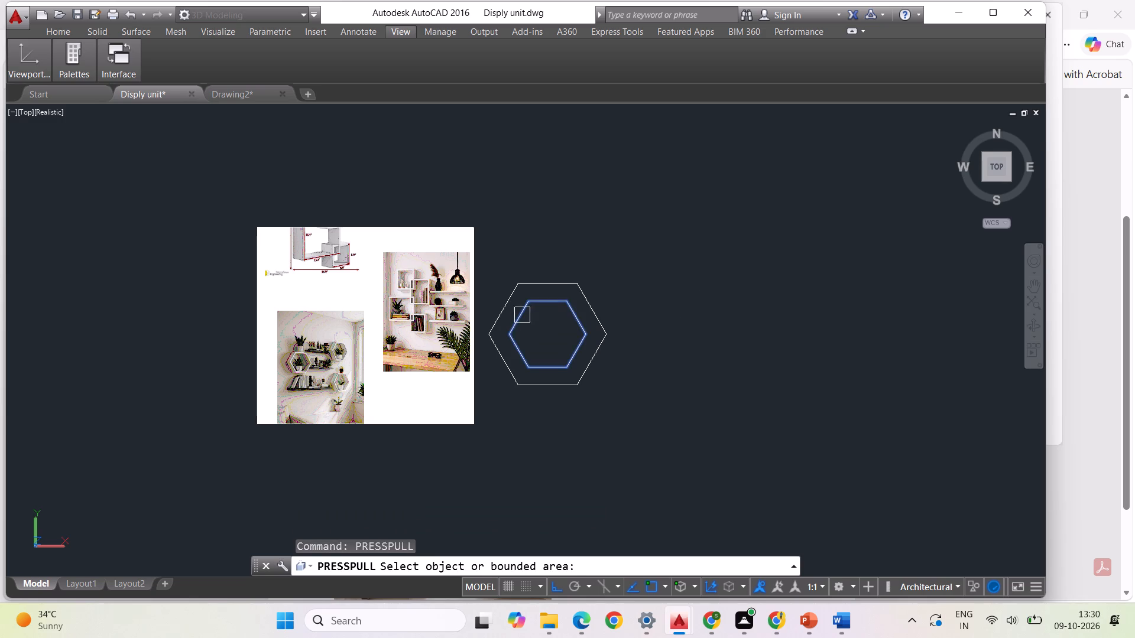
pyautogui.scroll(2, 523, 307)
pyautogui.click(539, 274)
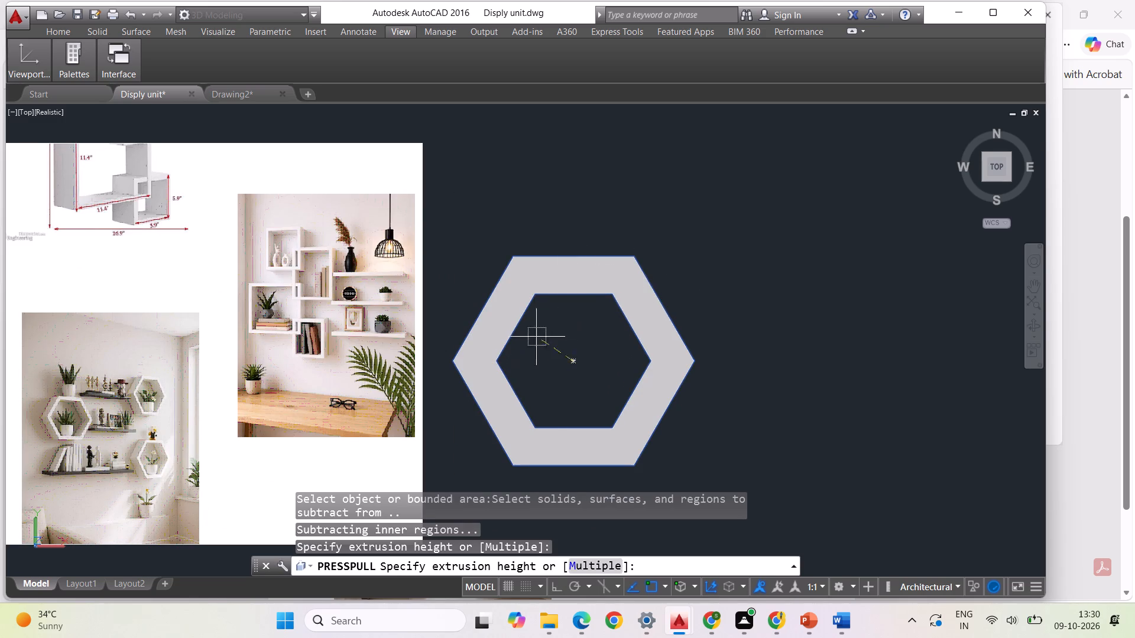
pyautogui.scroll(-1, 589, 304)
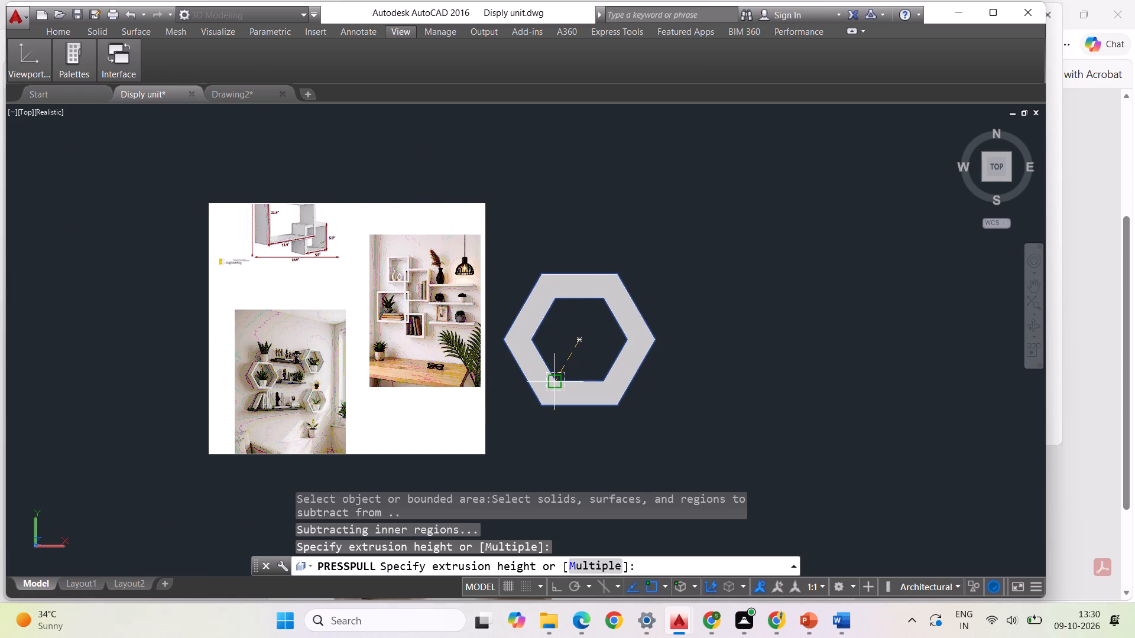
pyautogui.write('3.5"')
pyautogui.press('Return')
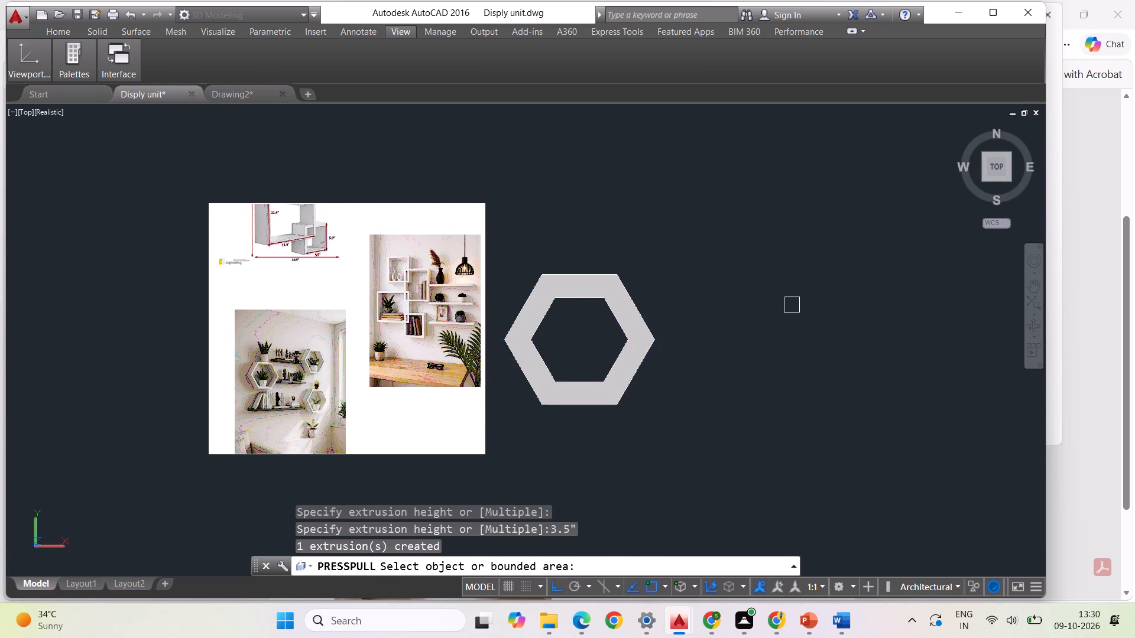
pyautogui.press('Escape')
# Examine the extruded hexagonal frame in 3D from an angled view, alongside the square shelf models.
pyautogui.scroll(-2, 636, 274)
pyautogui.scroll(2, 599, 302)
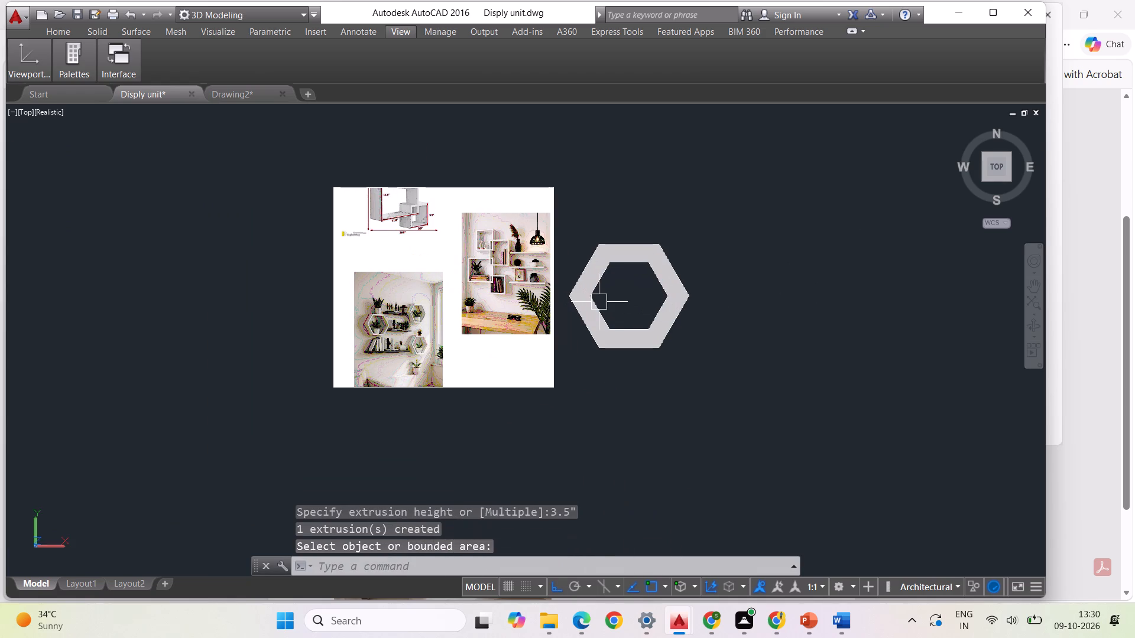
pyautogui.scroll(-1, 352, 229)
pyautogui.click(37, 110)
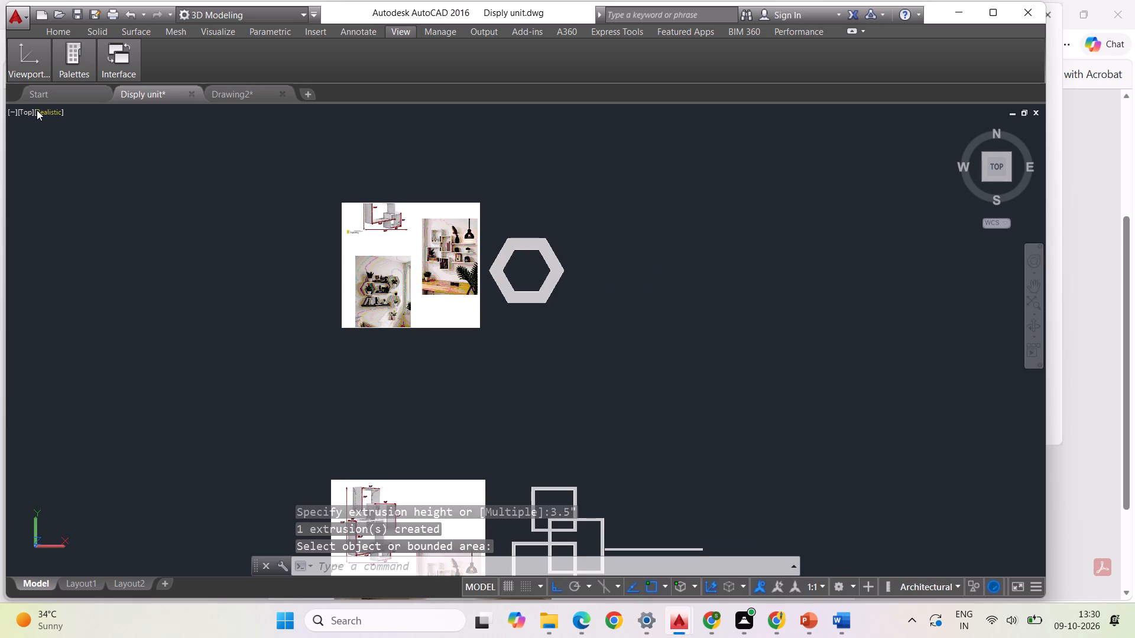
pyautogui.click(227, 198)
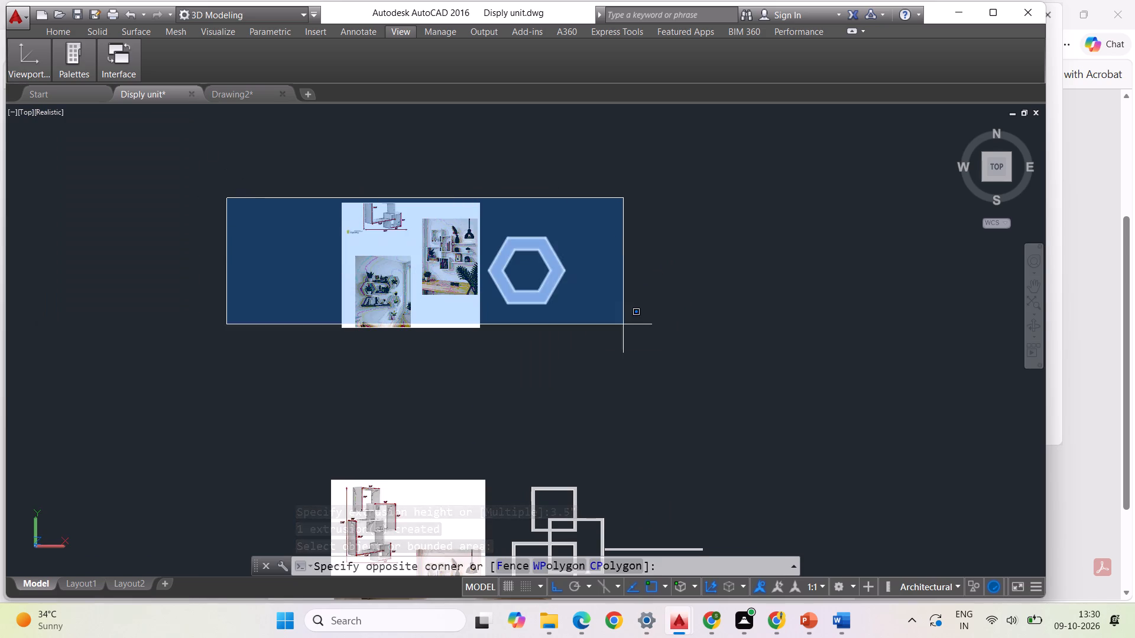
pyautogui.press('Escape')
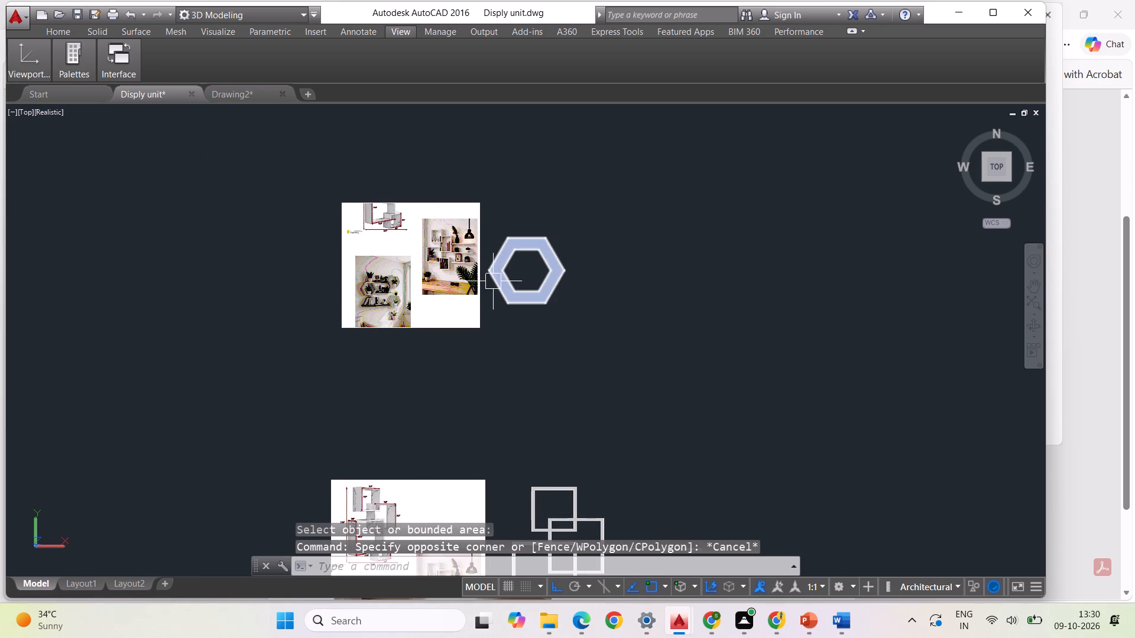
pyautogui.scroll(-1, 552, 311)
pyautogui.keyDown('shift'); pyautogui.scroll(1, 509, 301); pyautogui.keyUp('shift')
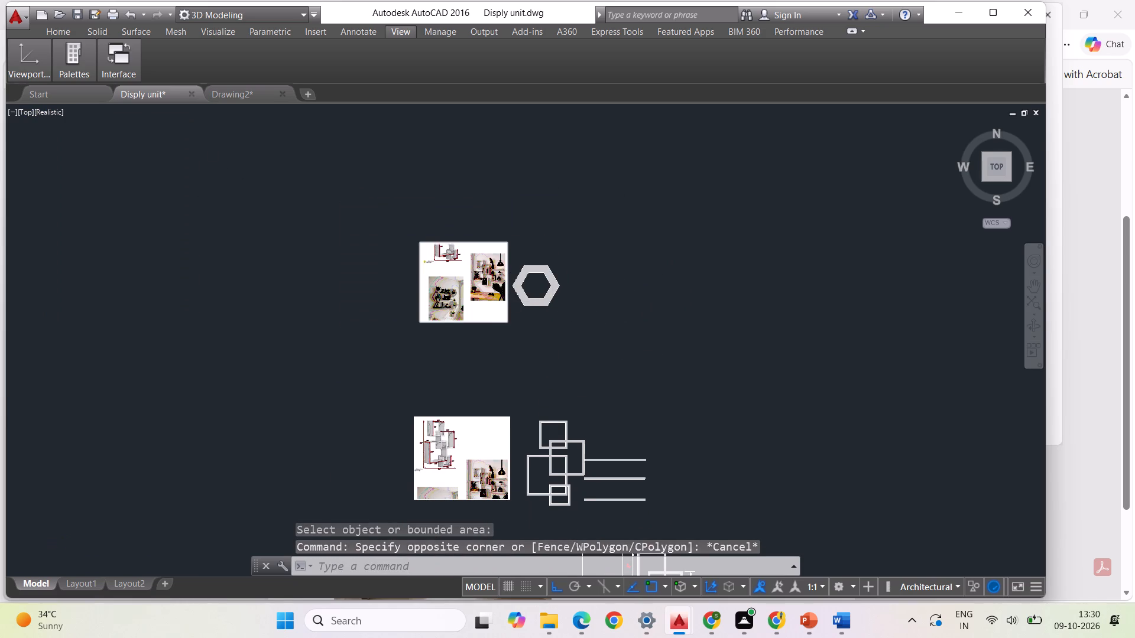
pyautogui.keyDown('shift'); pyautogui.moveTo(511, 299); pyautogui.dragTo(556, 236, button='middle'); pyautogui.keyUp('shift')
pyautogui.keyDown('shift'); pyautogui.scroll(1, 556, 276); pyautogui.keyUp('shift')
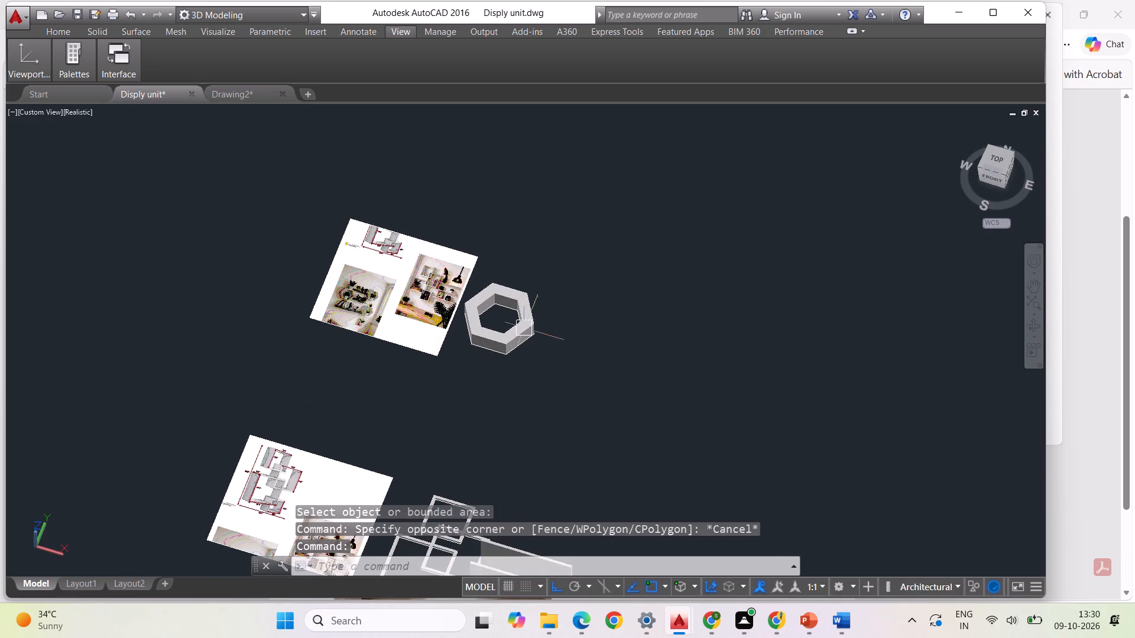
pyautogui.keyDown('shift'); pyautogui.scroll(2, 507, 373); pyautogui.keyUp('shift')
pyautogui.keyDown('shift'); pyautogui.scroll(-2, 563, 286); pyautogui.keyUp('shift')
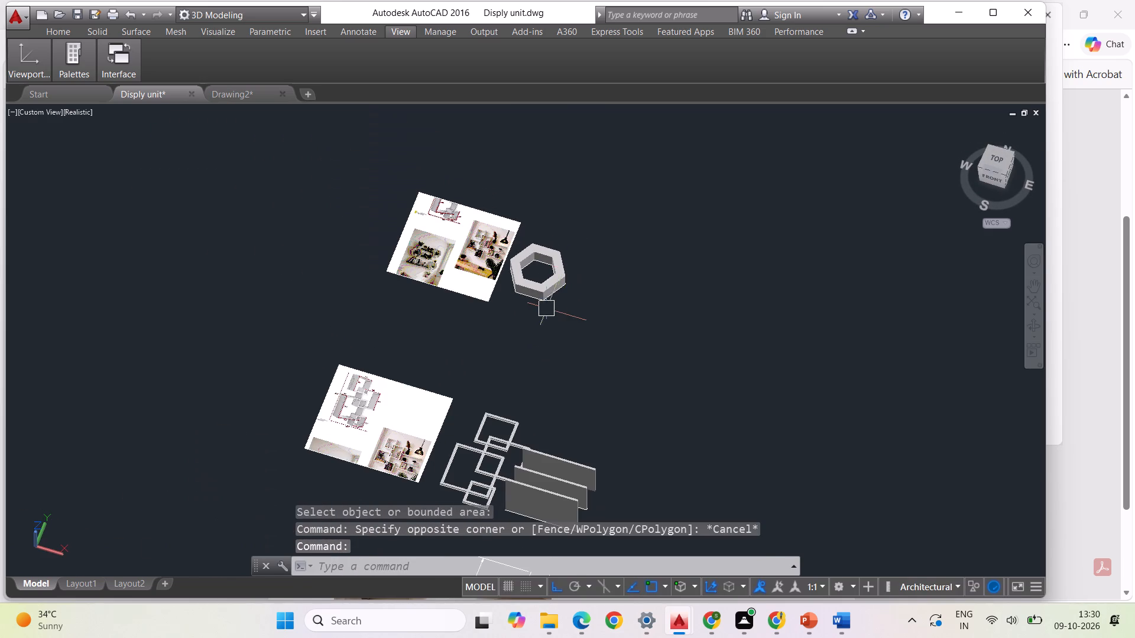
pyautogui.keyDown('shift'); pyautogui.moveTo(545, 309); pyautogui.dragTo(546, 268, button='middle'); pyautogui.keyUp('shift')
pyautogui.keyDown('shift'); pyautogui.scroll(2, 534, 358); pyautogui.keyUp('shift')
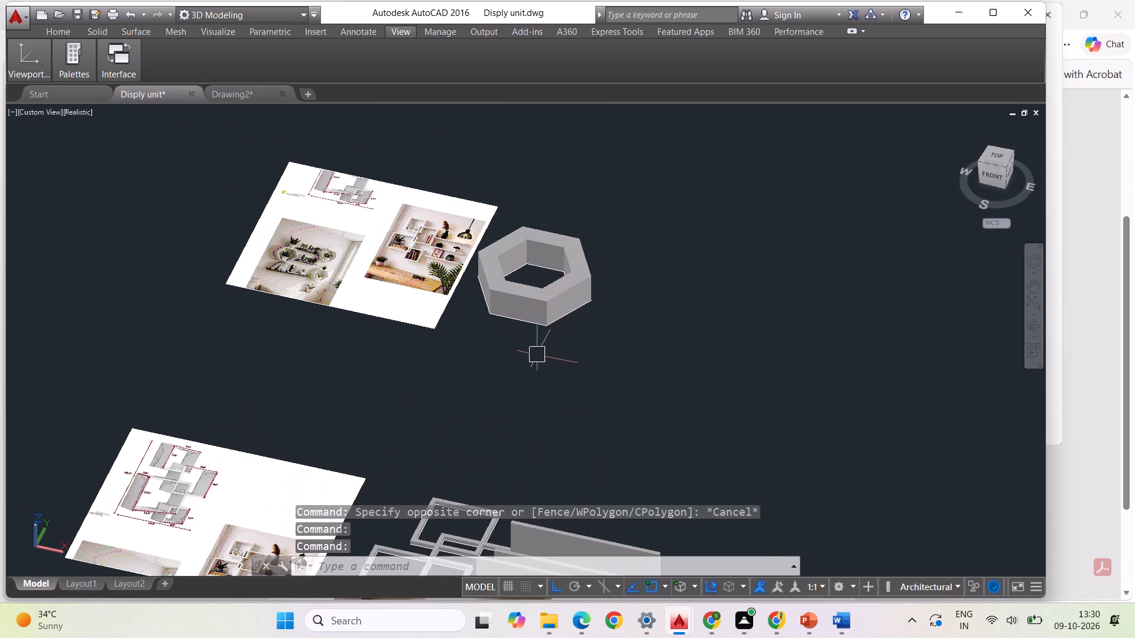
pyautogui.keyDown('shift'); pyautogui.scroll(2, 543, 351); pyautogui.keyUp('shift')
pyautogui.keyDown('shift'); pyautogui.scroll(-2, 568, 337); pyautogui.keyUp('shift')
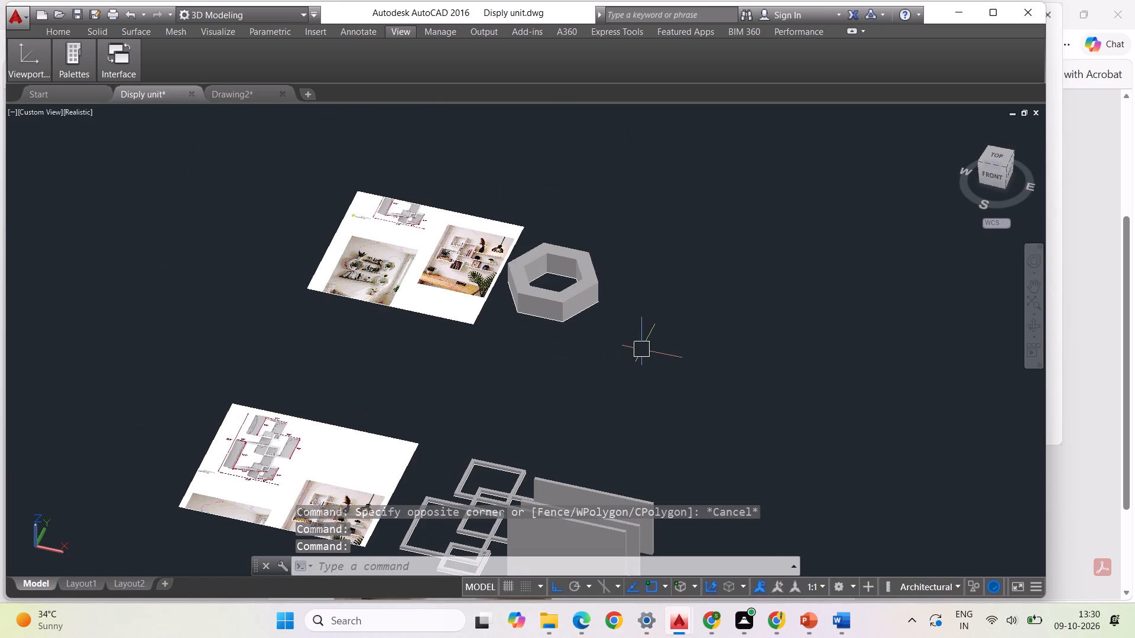
pyautogui.press('Escape')
pyautogui.scroll(-2, 598, 328)
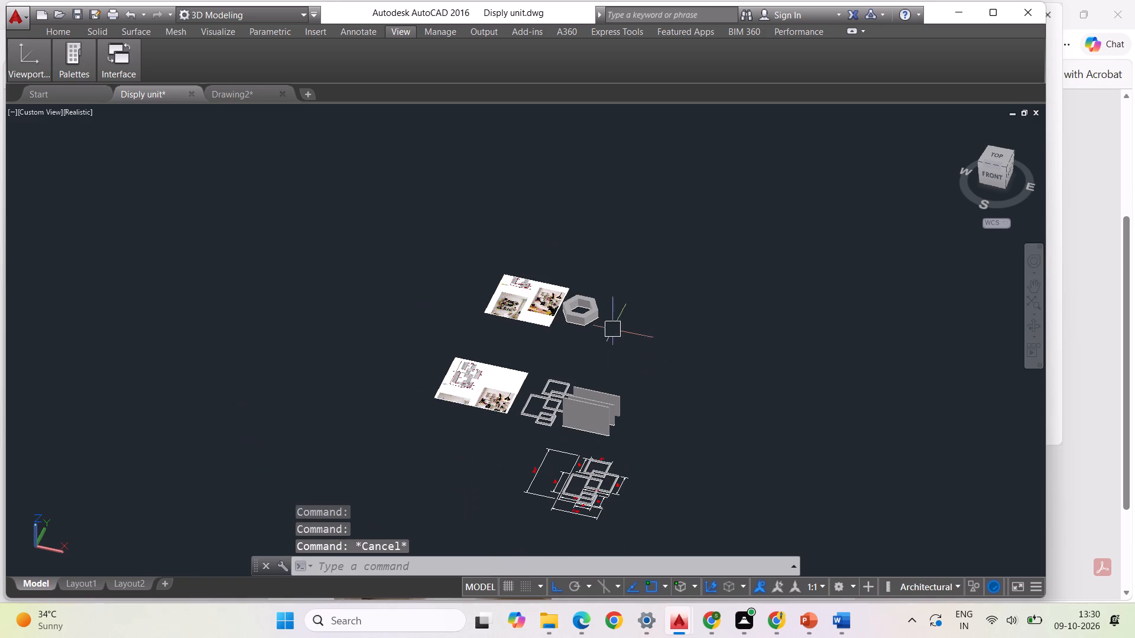
# Return to the top view and inspect the properties of the large square shelf frame's solid pieces.
pyautogui.click(993, 155)
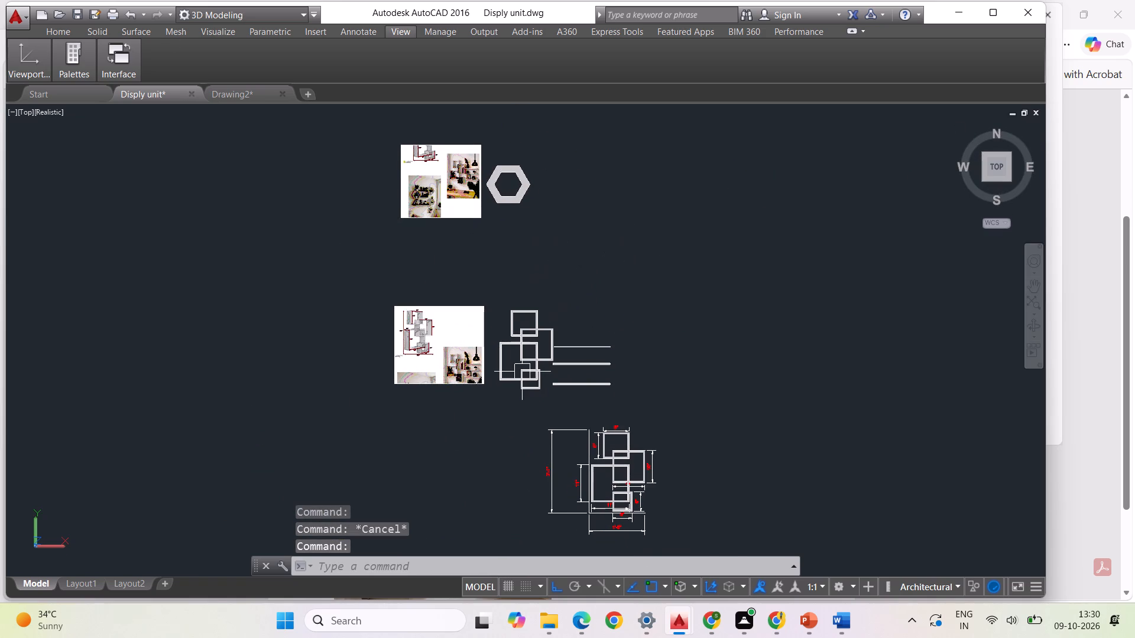
pyautogui.scroll(4, 523, 372)
pyautogui.scroll(2, 465, 318)
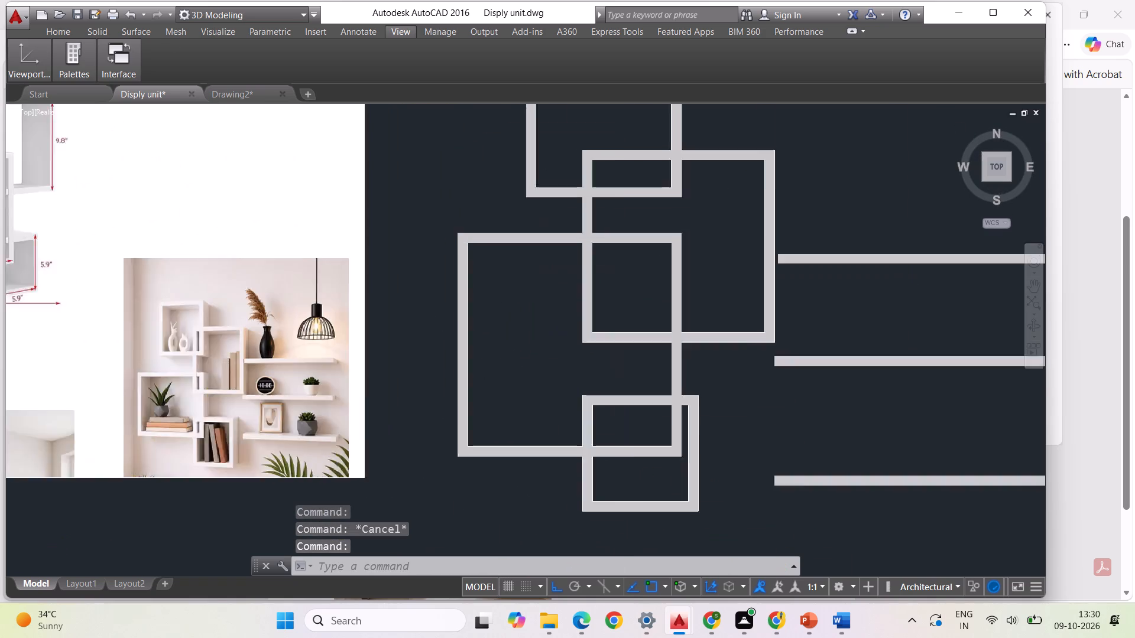
pyautogui.click(462, 305)
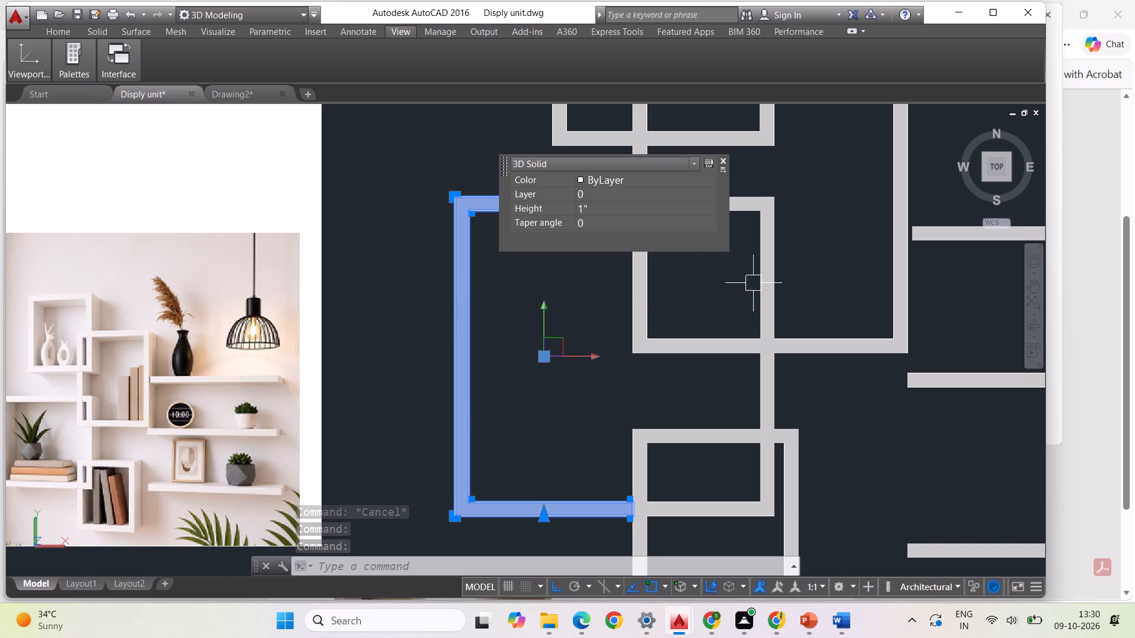
pyautogui.press('Escape')
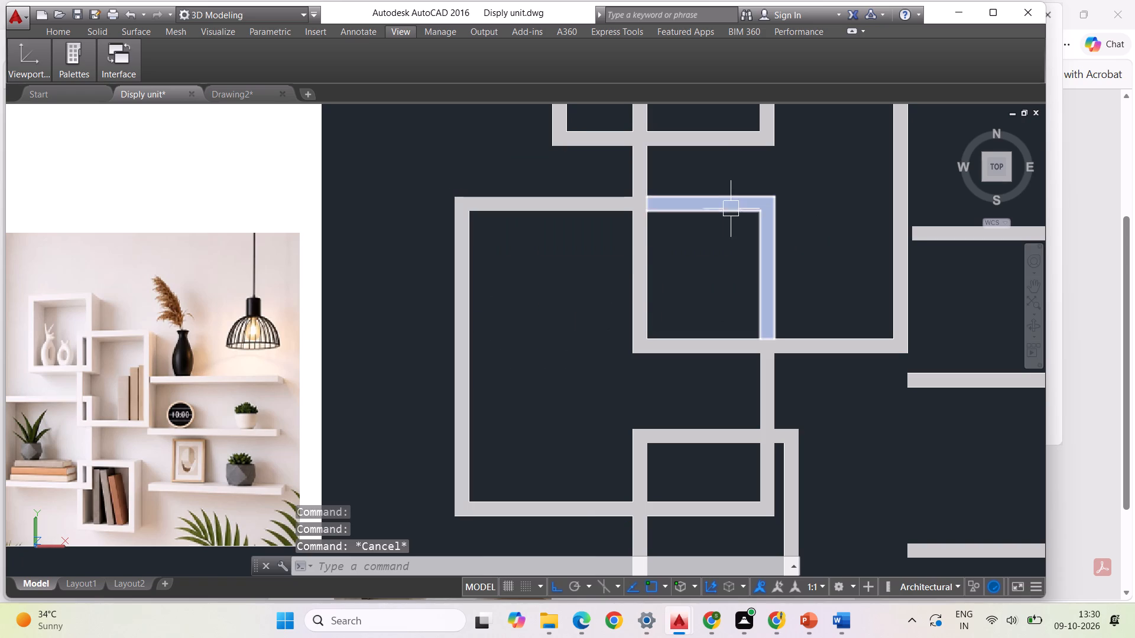
pyautogui.click(719, 206)
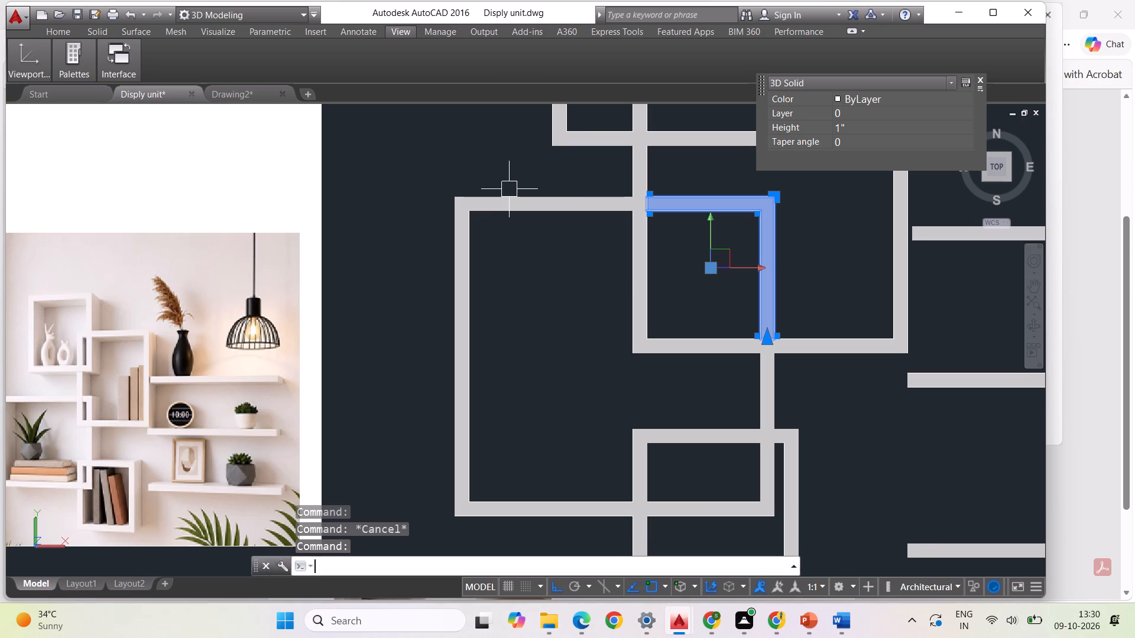
pyautogui.press('Escape')
pyautogui.click(406, 261)
pyautogui.press('Escape')
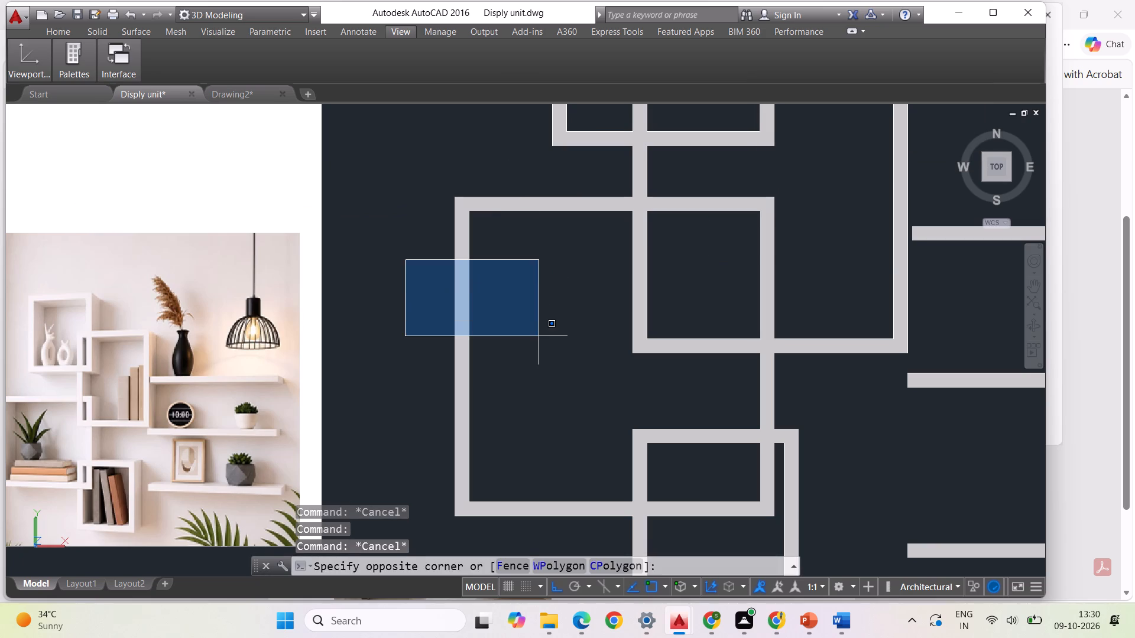
pyautogui.press('Escape')
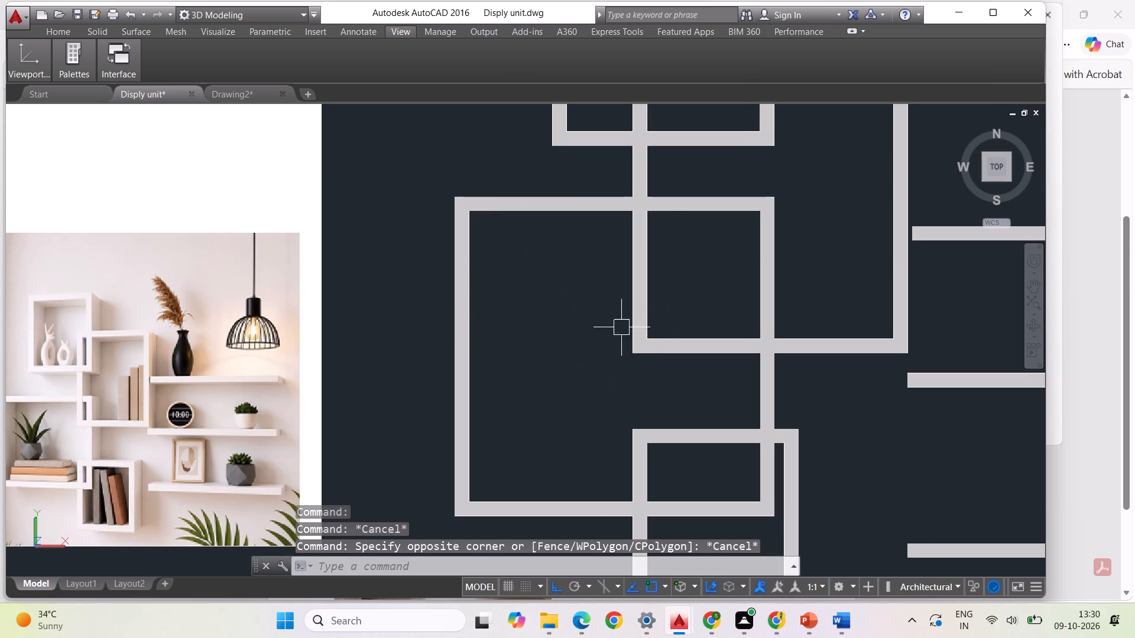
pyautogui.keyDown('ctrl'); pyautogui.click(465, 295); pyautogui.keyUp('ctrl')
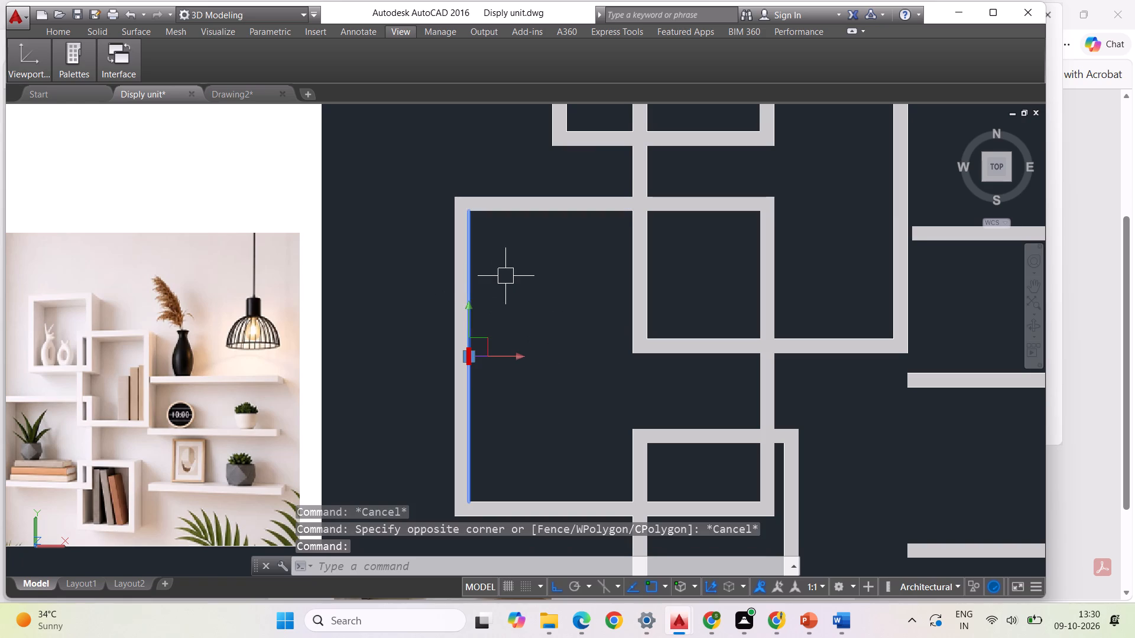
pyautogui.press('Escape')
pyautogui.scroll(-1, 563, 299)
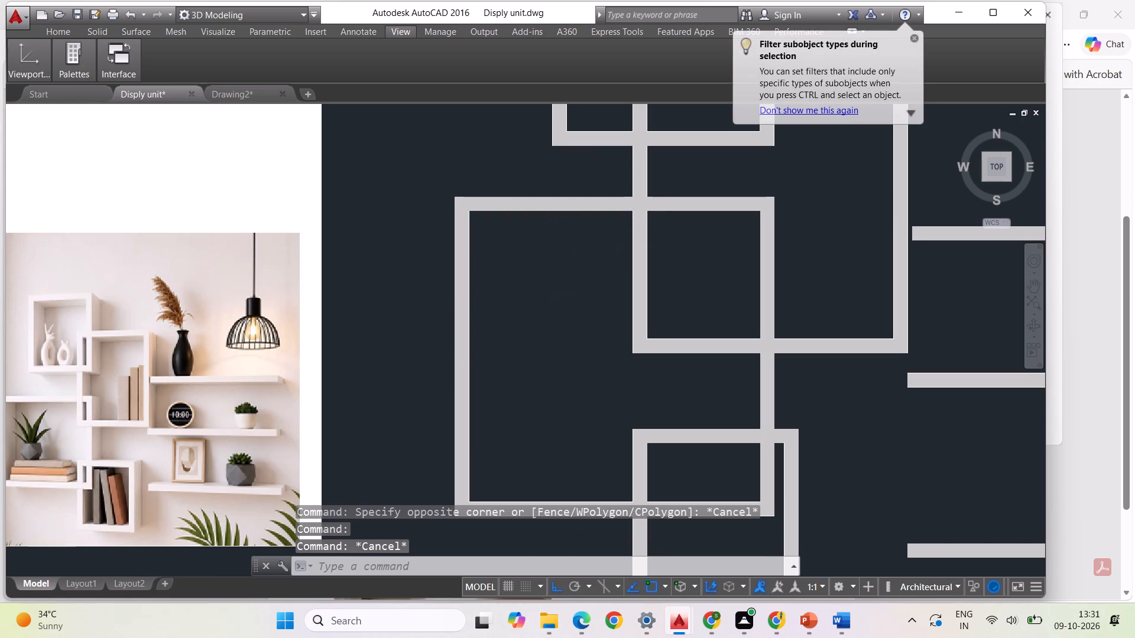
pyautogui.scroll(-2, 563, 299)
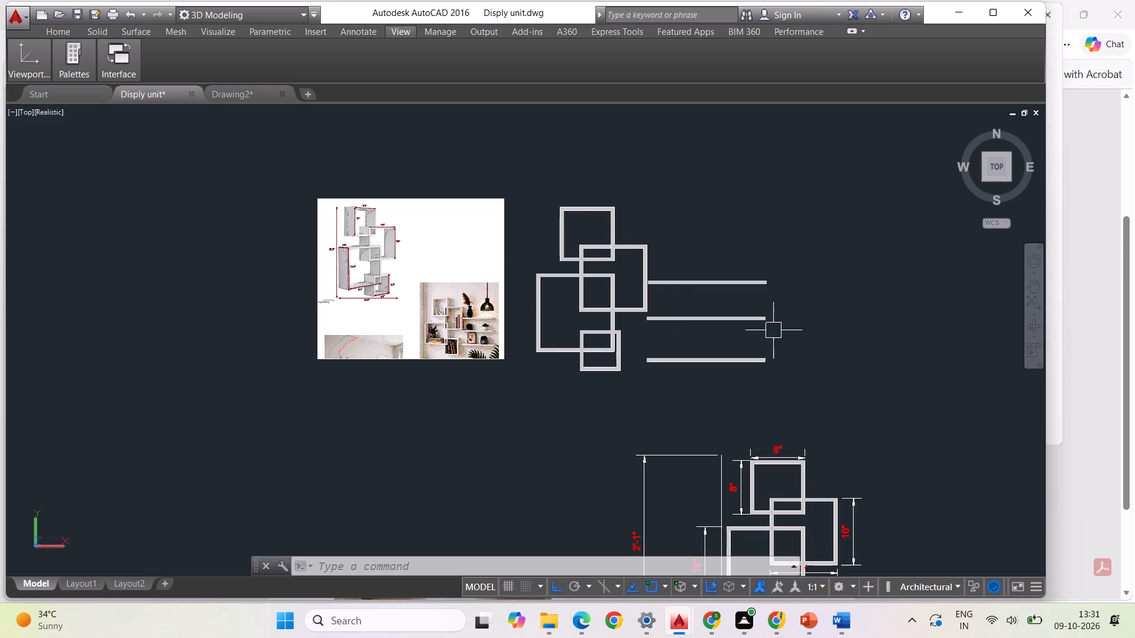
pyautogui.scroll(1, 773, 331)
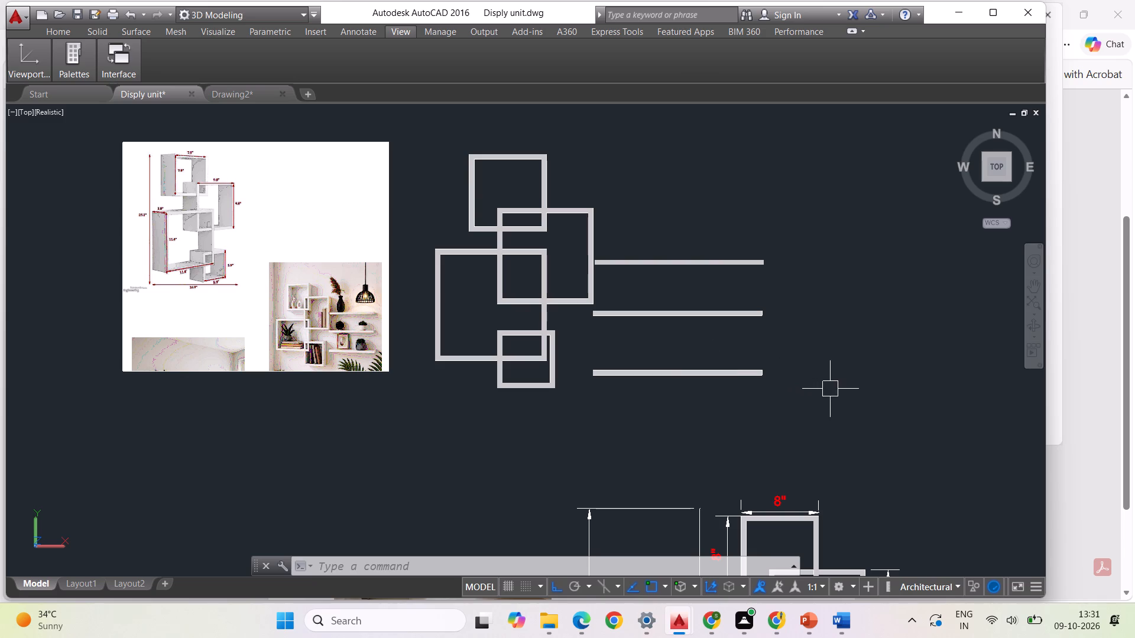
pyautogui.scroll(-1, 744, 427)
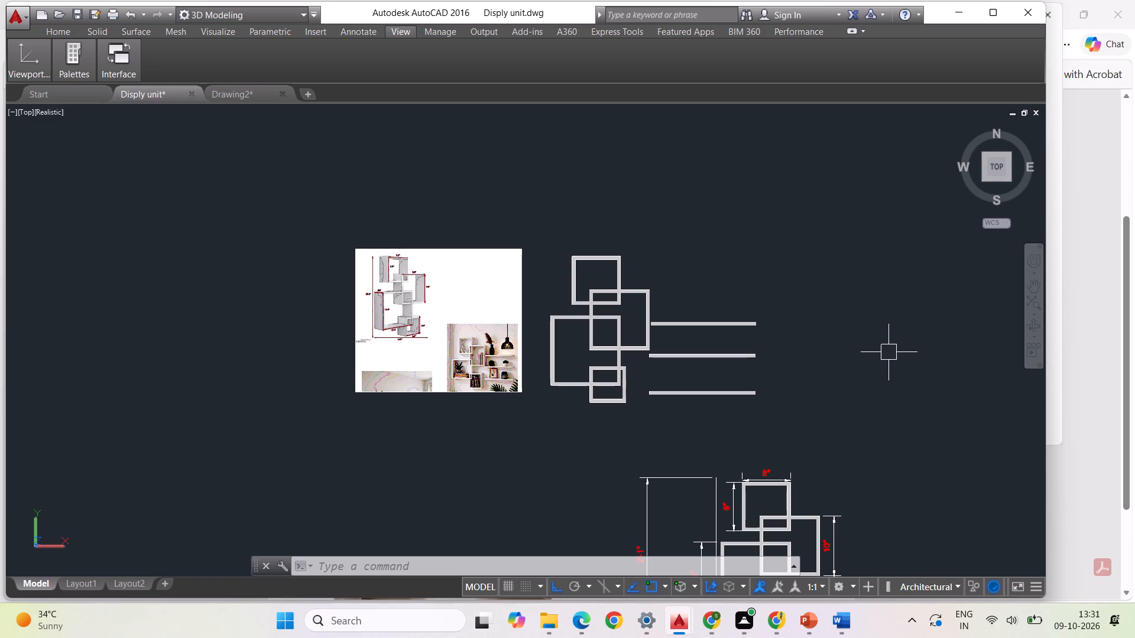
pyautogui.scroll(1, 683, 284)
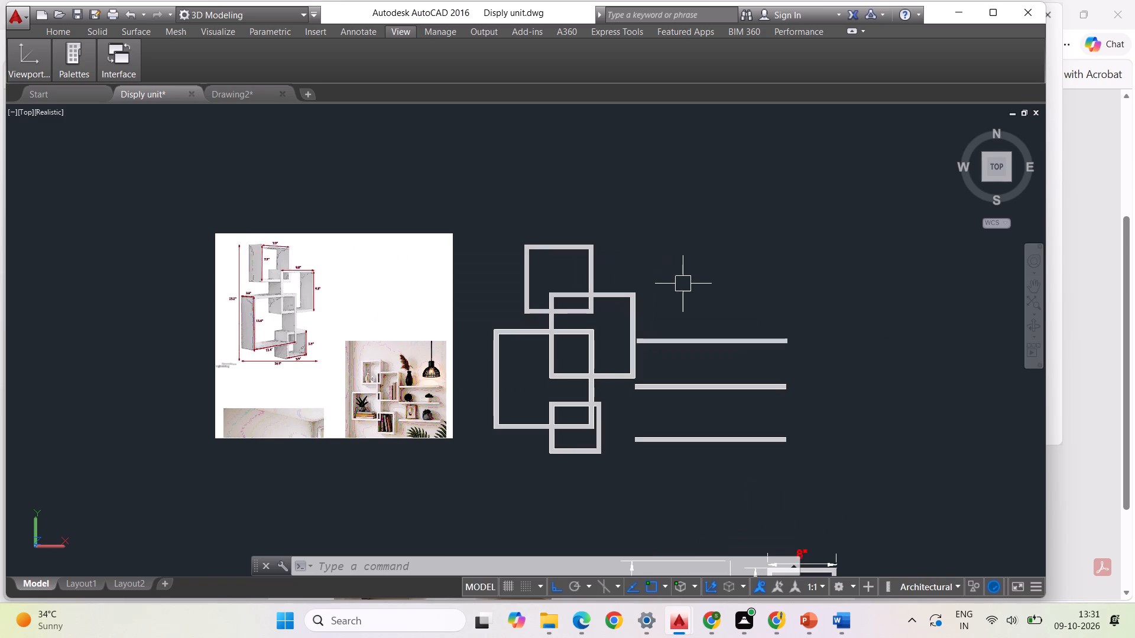
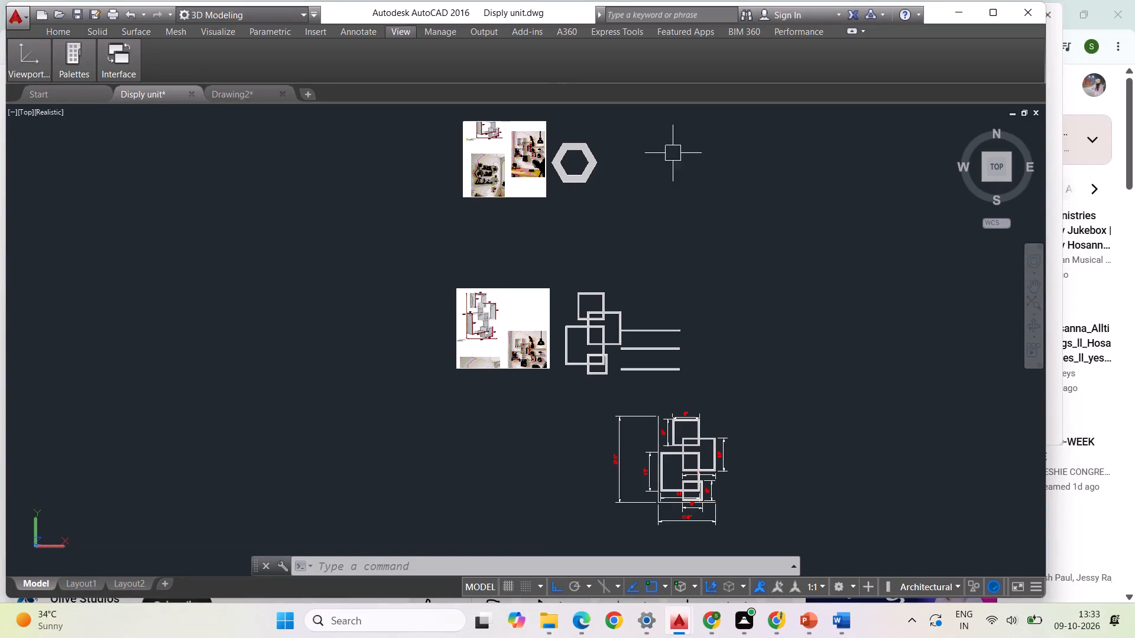
# Set the height of the top square frame solid in the overlapping-squares display unit to 3.5".
pyautogui.scroll(2, 563, 288)
pyautogui.scroll(-2, 514, 284)
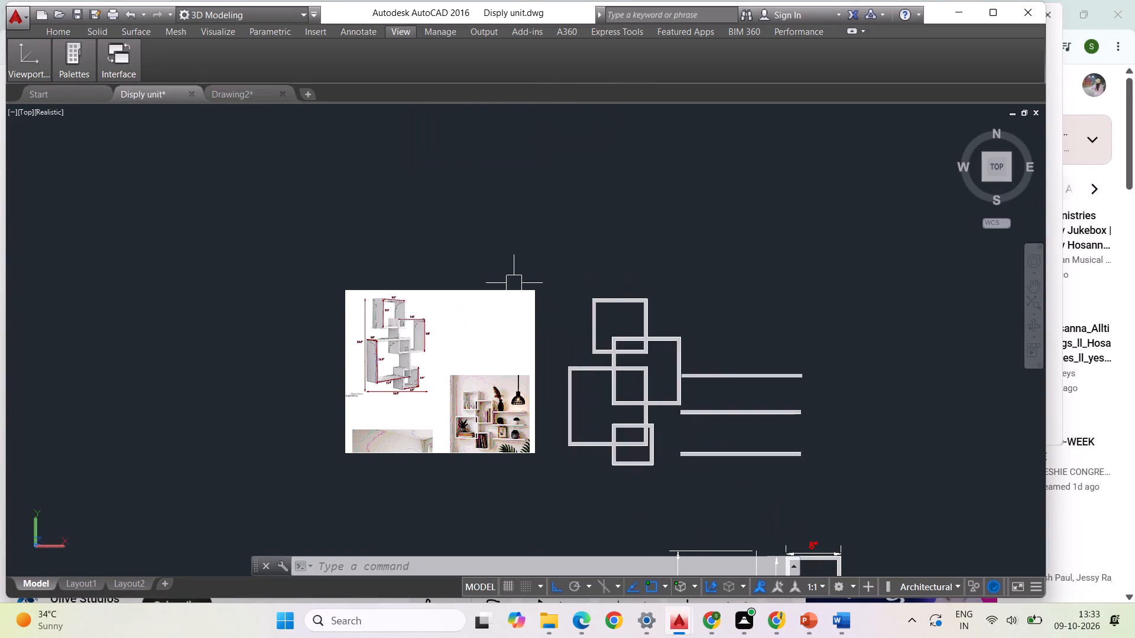
pyautogui.scroll(2, 558, 311)
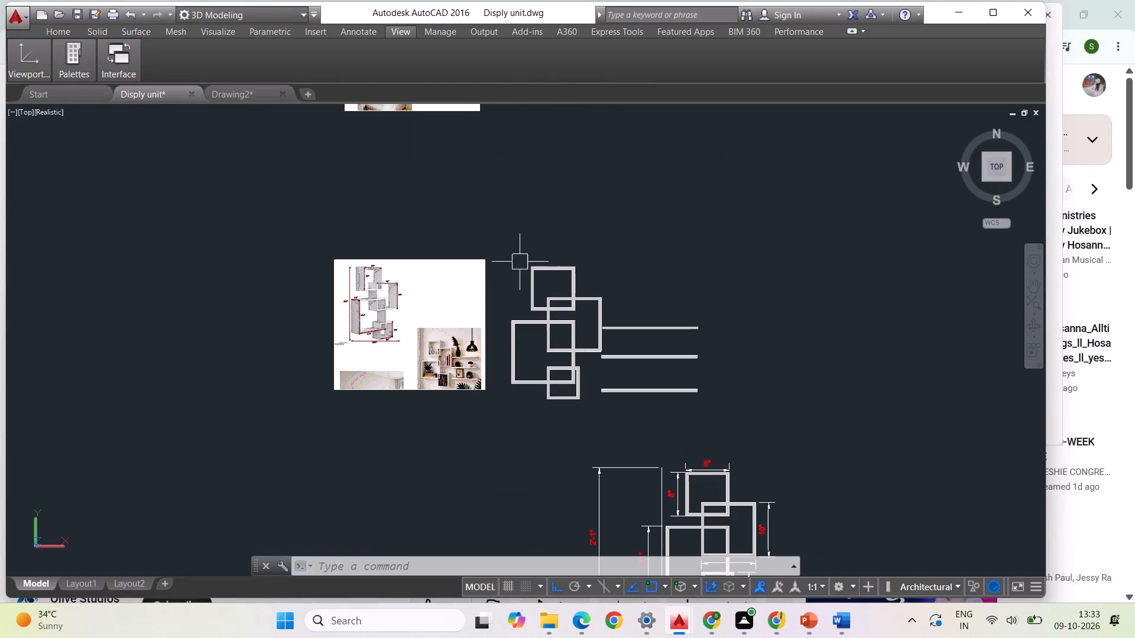
pyautogui.scroll(4, 530, 272)
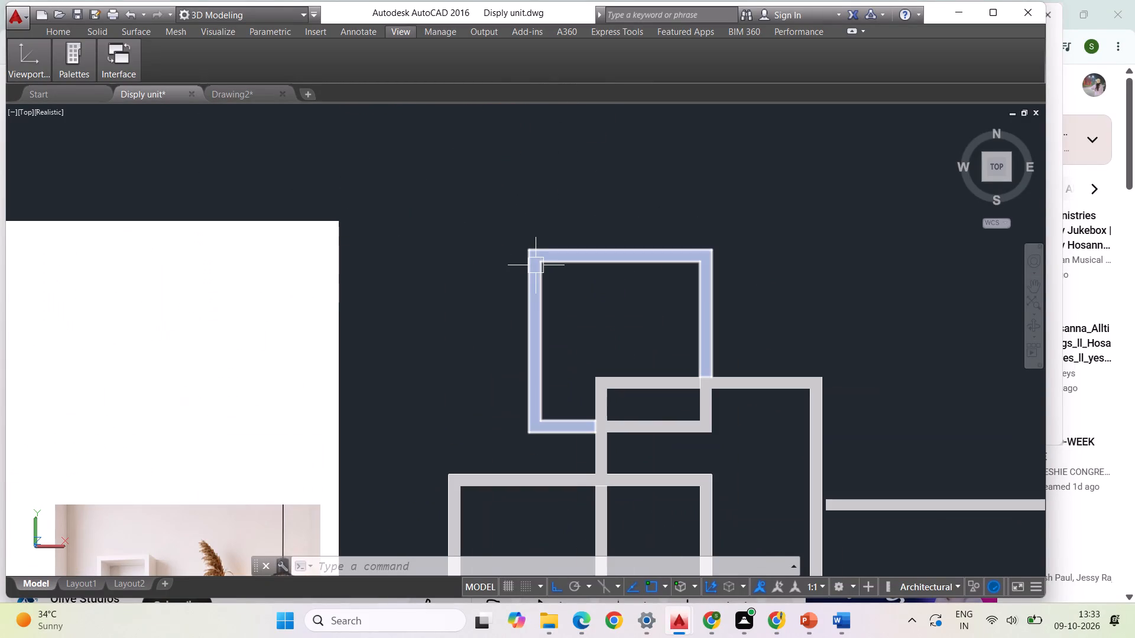
pyautogui.click(536, 266)
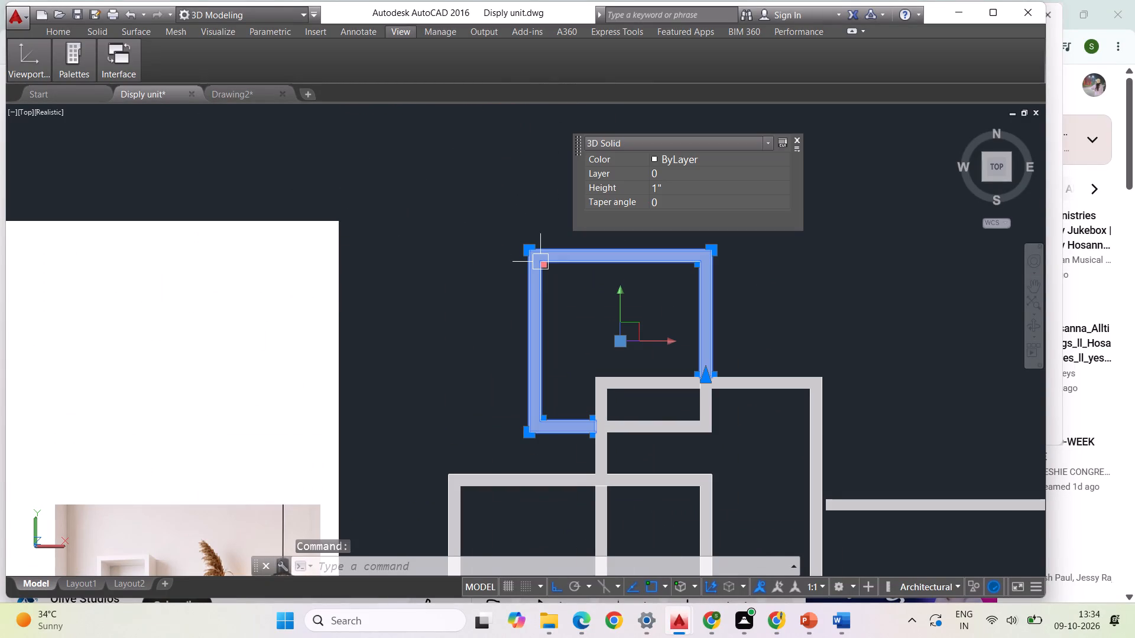
pyautogui.click(670, 188)
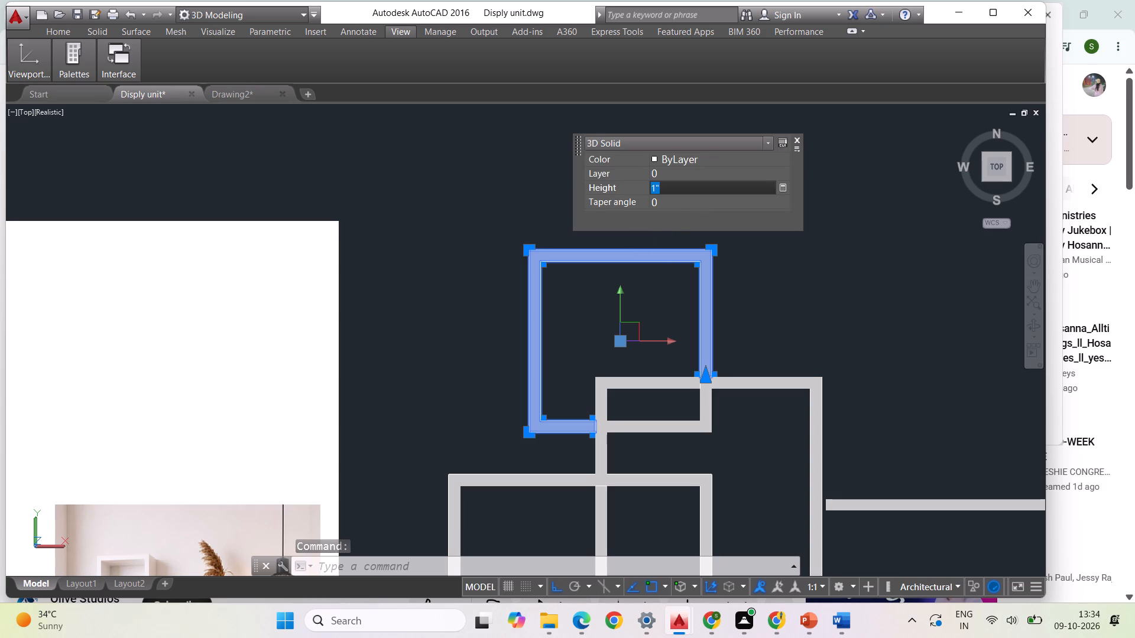
pyautogui.press('BackSpace')
pyautogui.press('3')
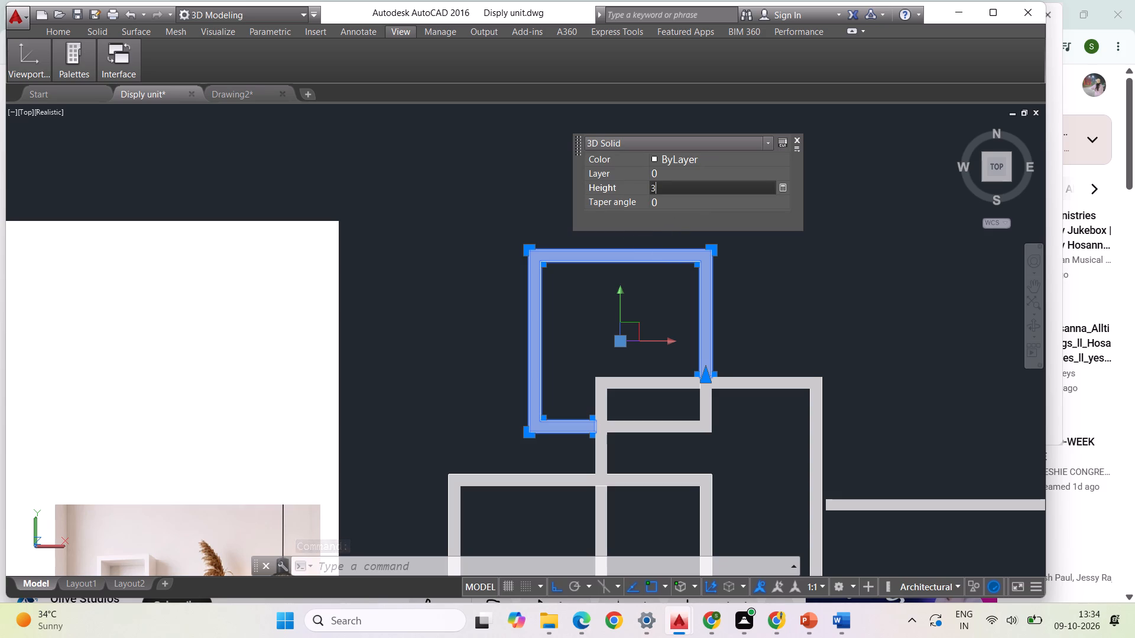
pyautogui.write('.5"')
pyautogui.press('Return')
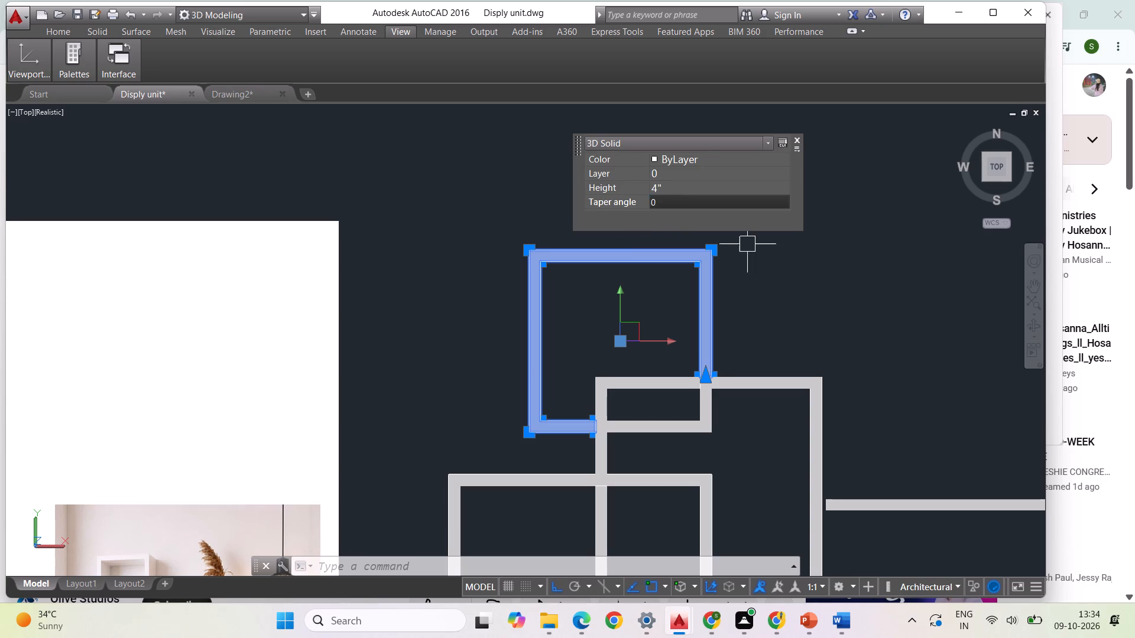
pyautogui.click(781, 300)
pyautogui.press('Escape')
pyautogui.press('Escape')
# Recheck the top square frame's height property and examine the dimensioned reference image beside the square frames.
pyautogui.scroll(1, 712, 251)
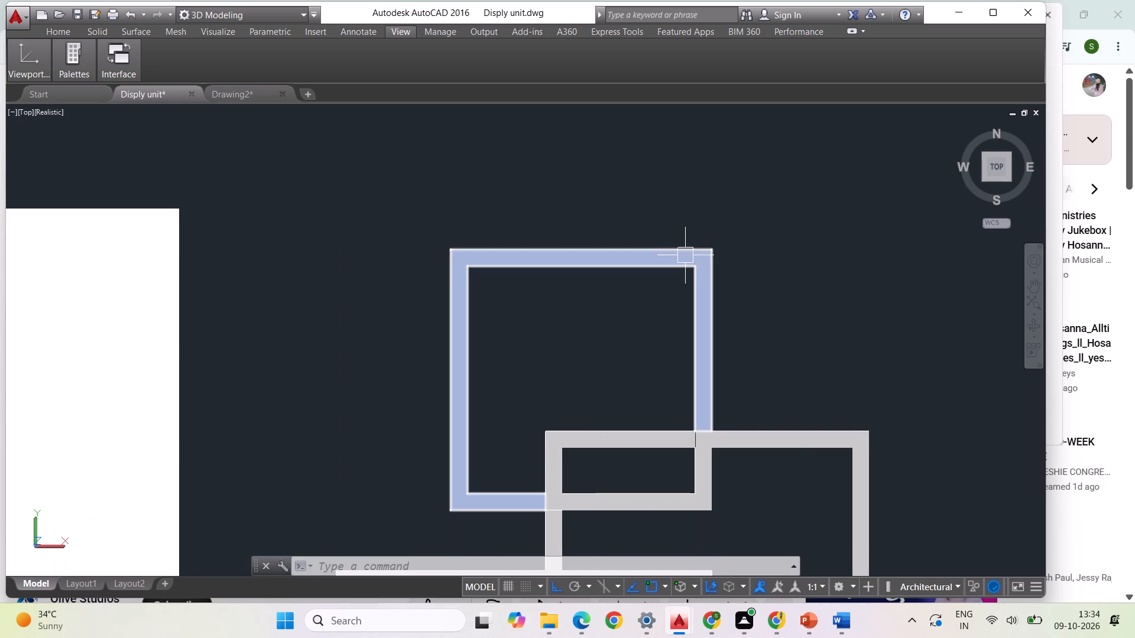
pyautogui.click(686, 256)
pyautogui.click(815, 291)
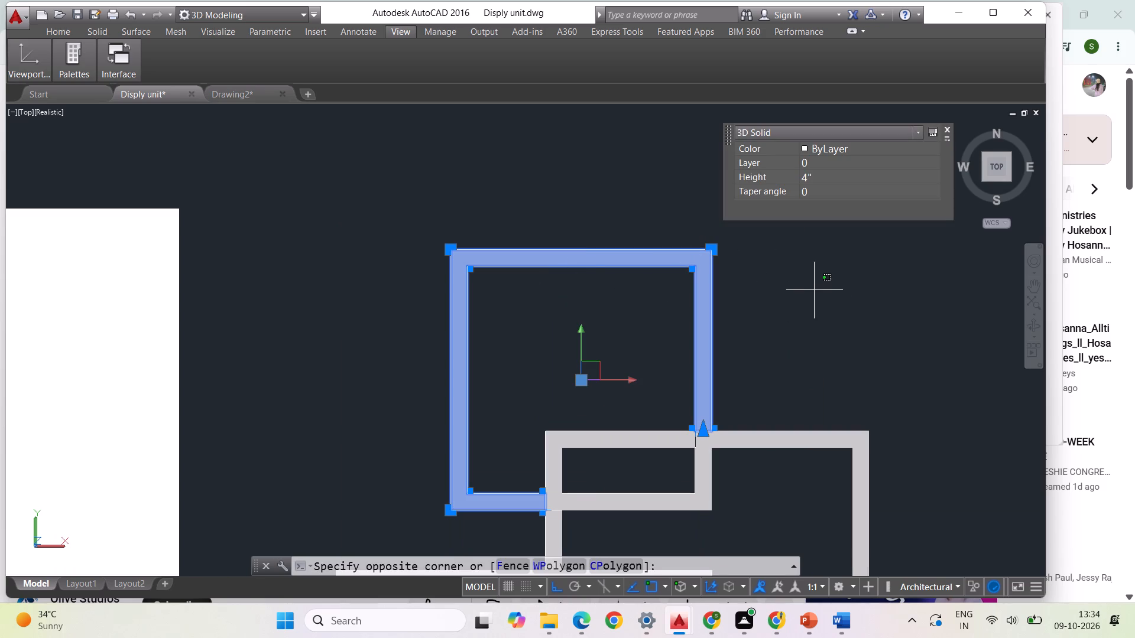
pyautogui.press('Escape')
pyautogui.press('Escape')
pyautogui.scroll(-1, 794, 294)
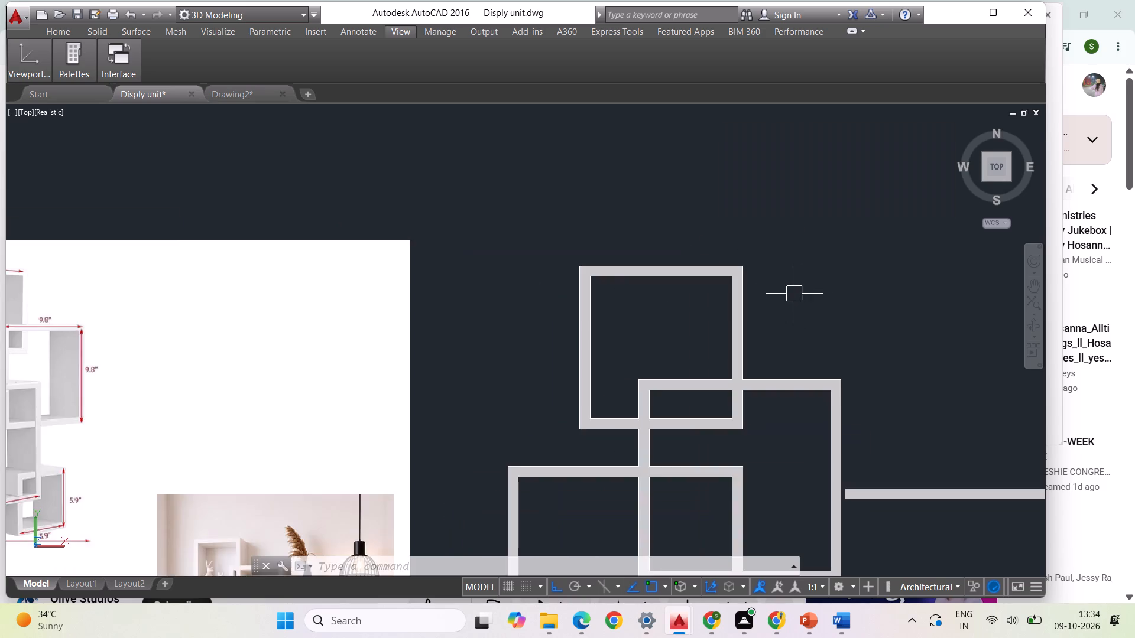
pyautogui.scroll(-1, 804, 307)
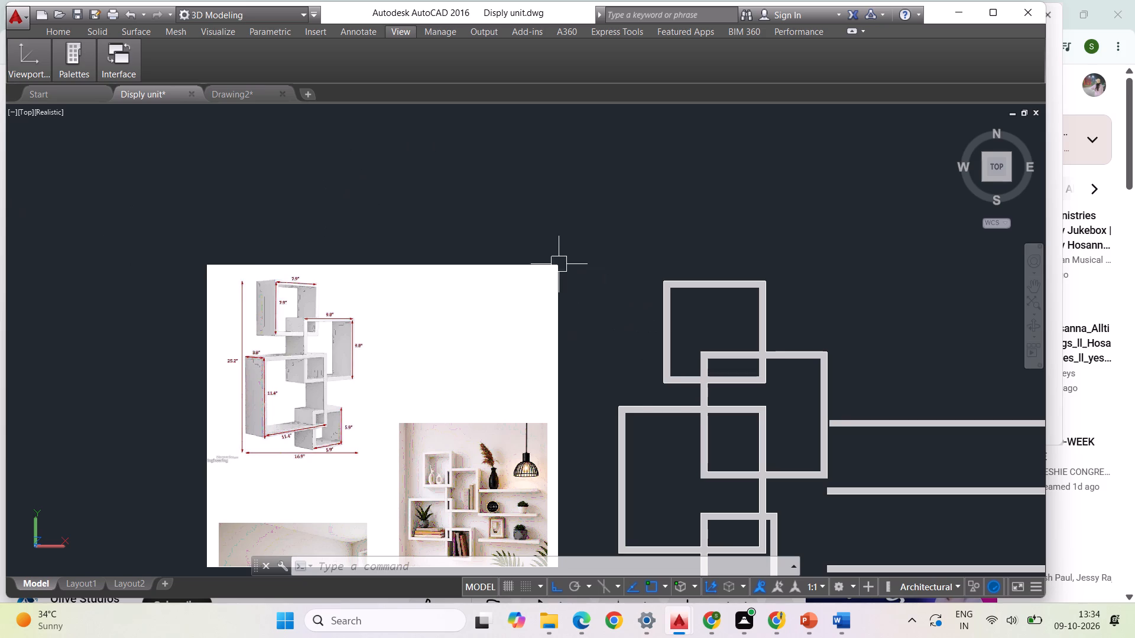
pyautogui.scroll(-1, 552, 263)
pyautogui.scroll(2, 645, 279)
pyautogui.scroll(-2, 507, 248)
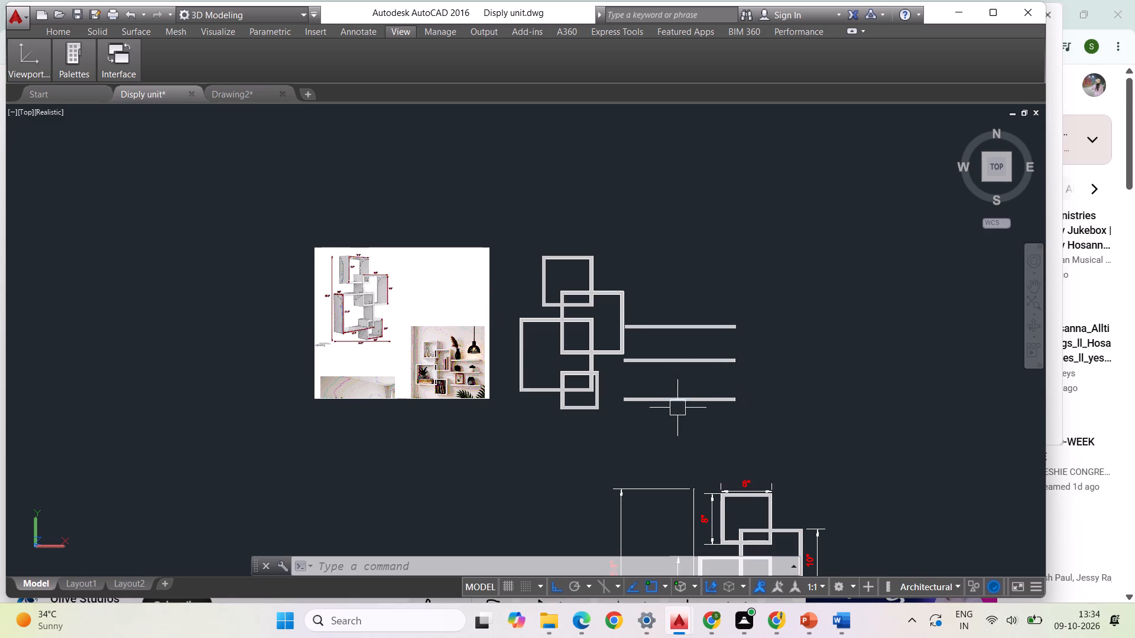
# With Ortho off, copy the hexagonal frame solid twice to its right, one copy above its level and one below.
pyautogui.scroll(-1, 453, 308)
pyautogui.scroll(-1, 650, 288)
pyautogui.scroll(2, 574, 127)
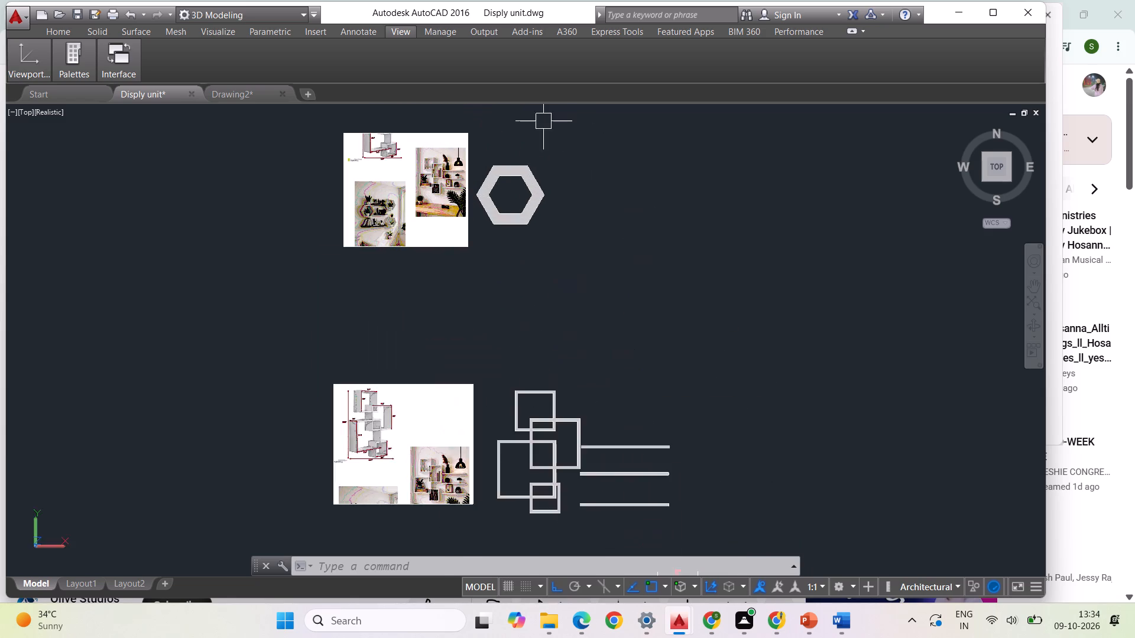
pyautogui.scroll(1, 541, 123)
pyautogui.click(530, 224)
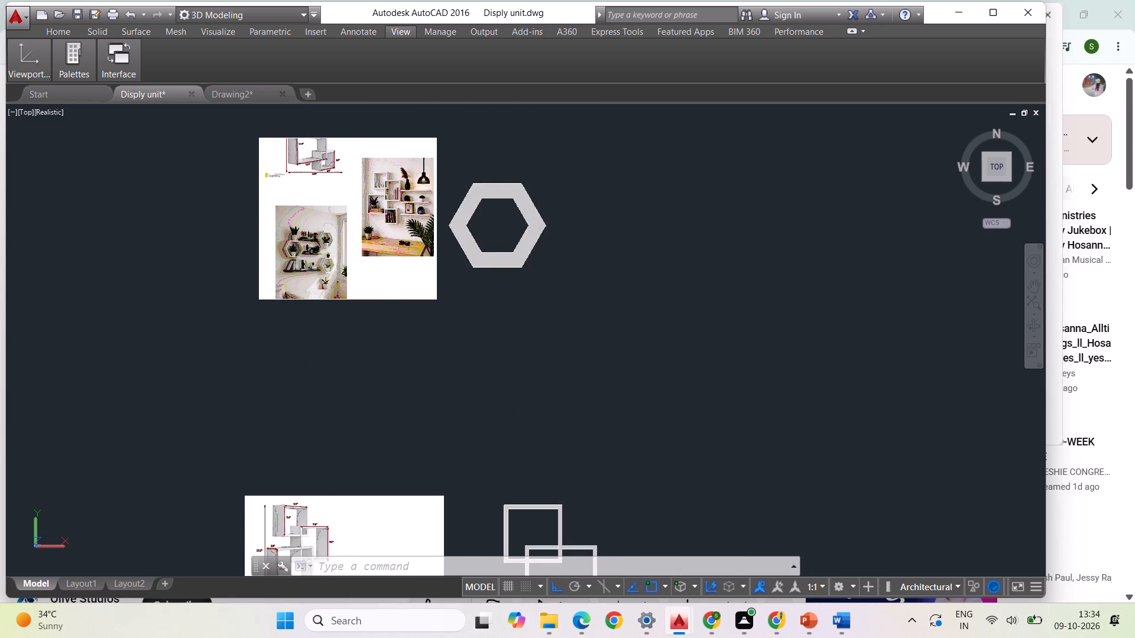
pyautogui.rightClick(558, 315)
pyautogui.click(598, 368)
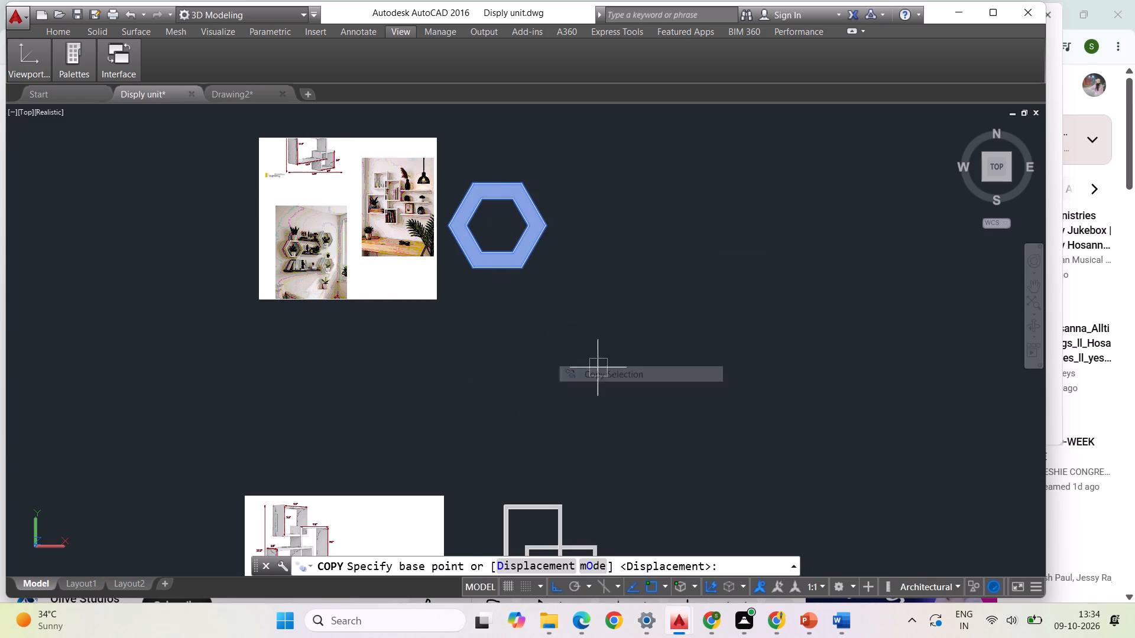
pyautogui.scroll(1, 383, 214)
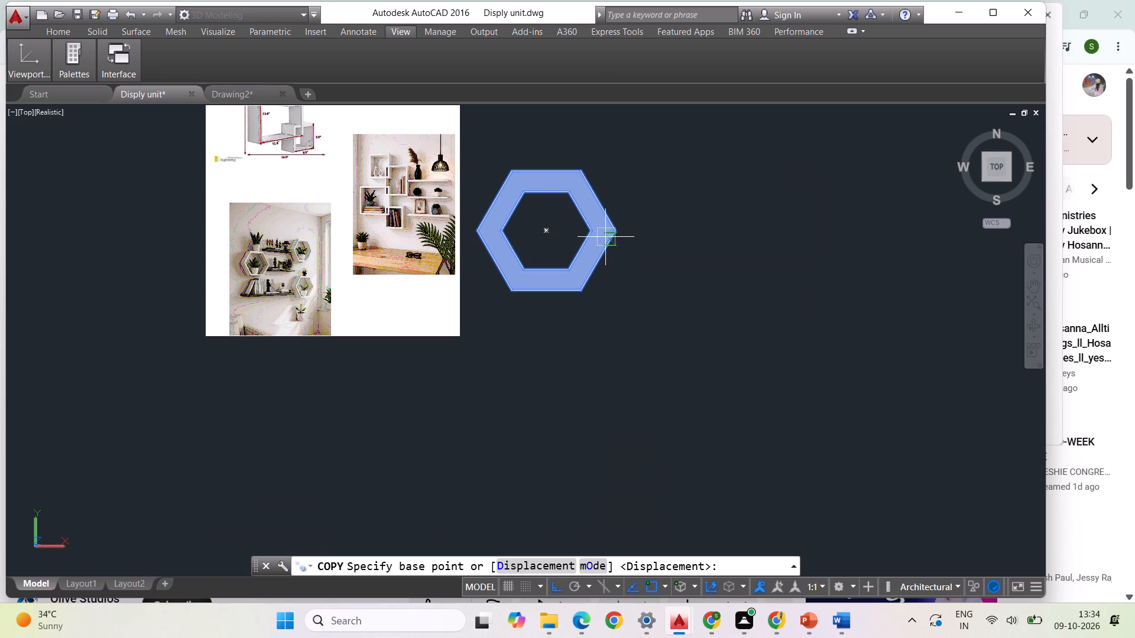
pyautogui.click(614, 232)
pyautogui.scroll(-1, 529, 240)
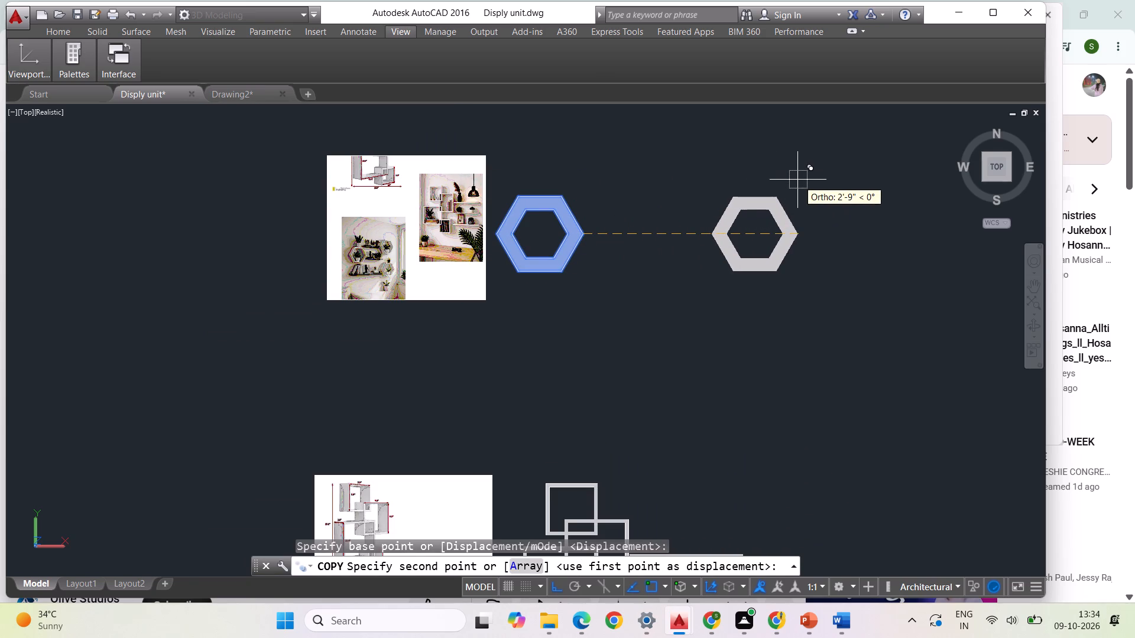
pyautogui.press('F8')
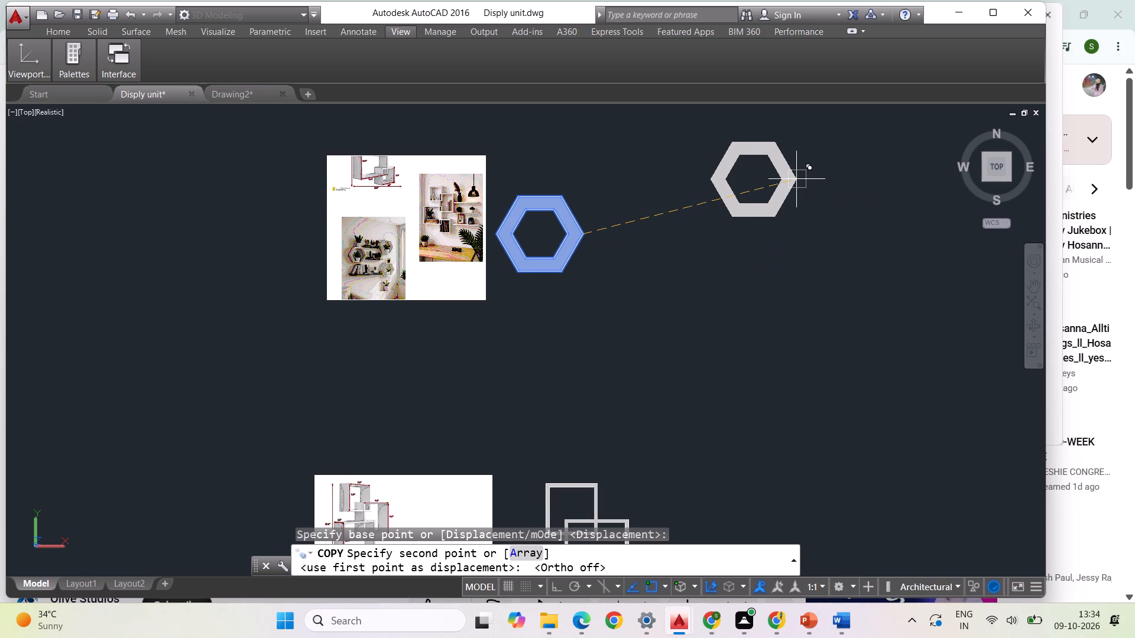
pyautogui.click(818, 156)
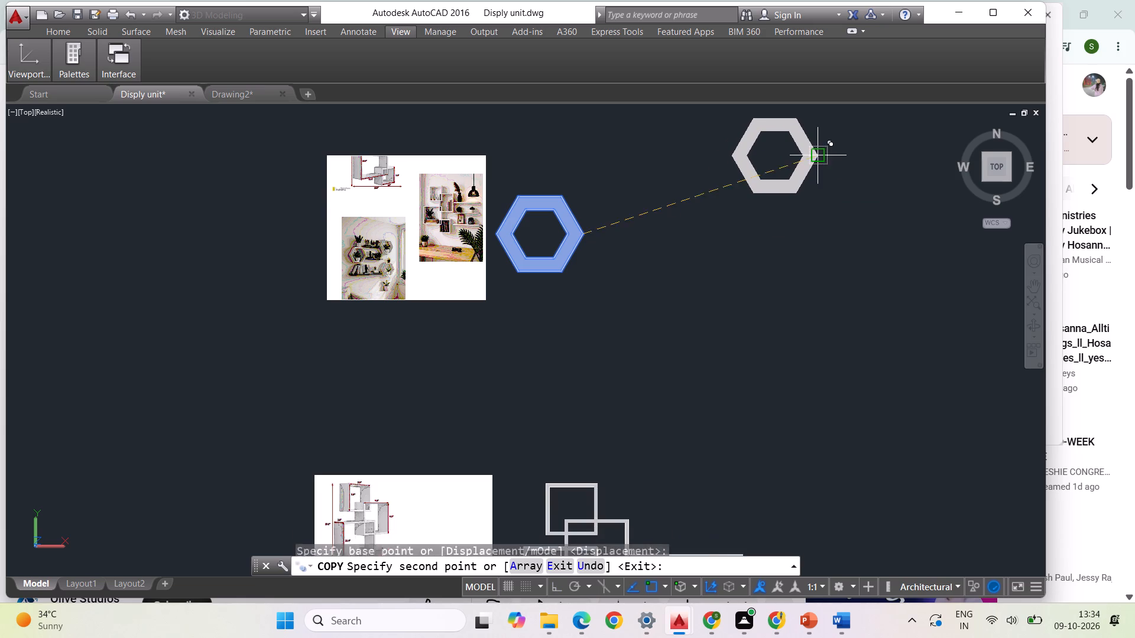
pyautogui.click(829, 330)
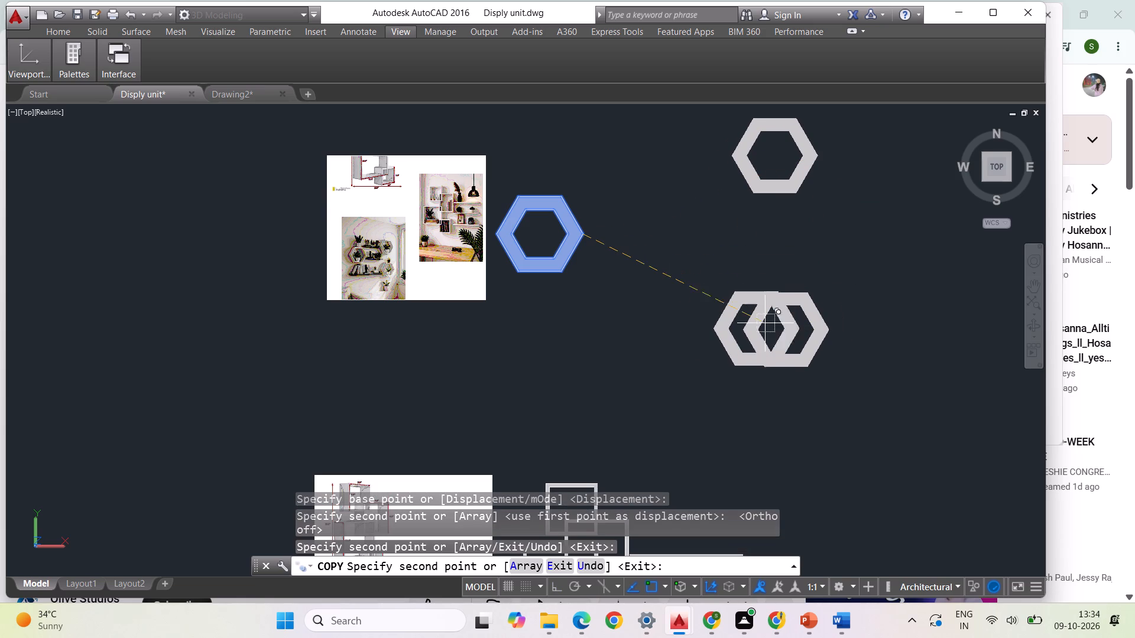
pyautogui.press('Escape')
# Move the two copied hexagonal frames together a short distance left, closer to the original hexagon.
pyautogui.scroll(-2, 708, 360)
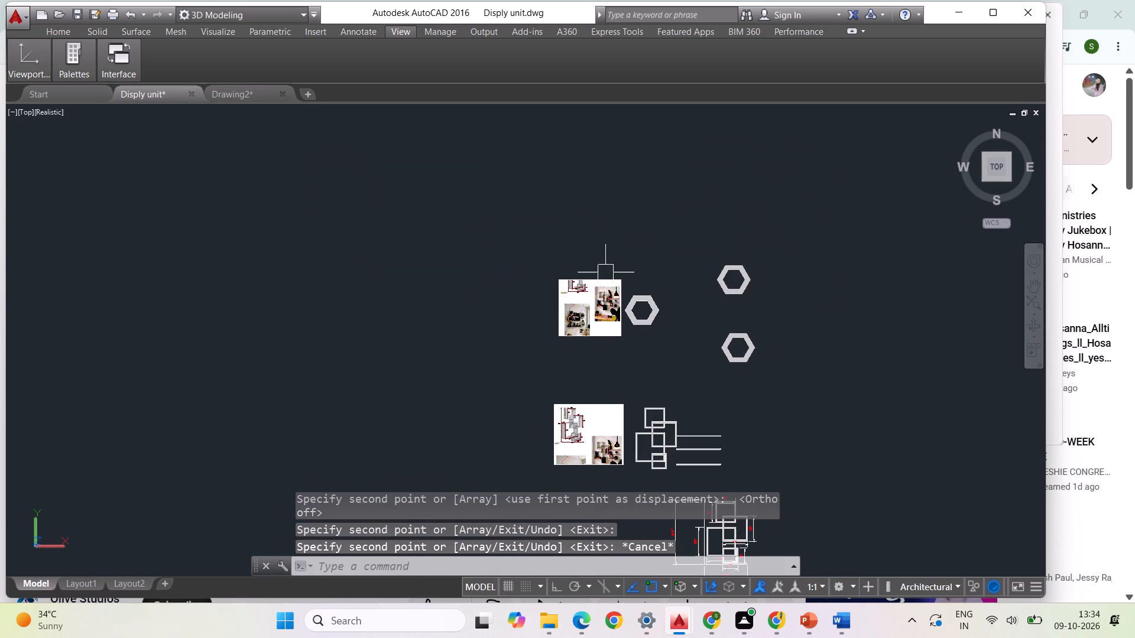
pyautogui.scroll(2, 605, 273)
pyautogui.scroll(2, 531, 328)
pyautogui.scroll(-1, 352, 330)
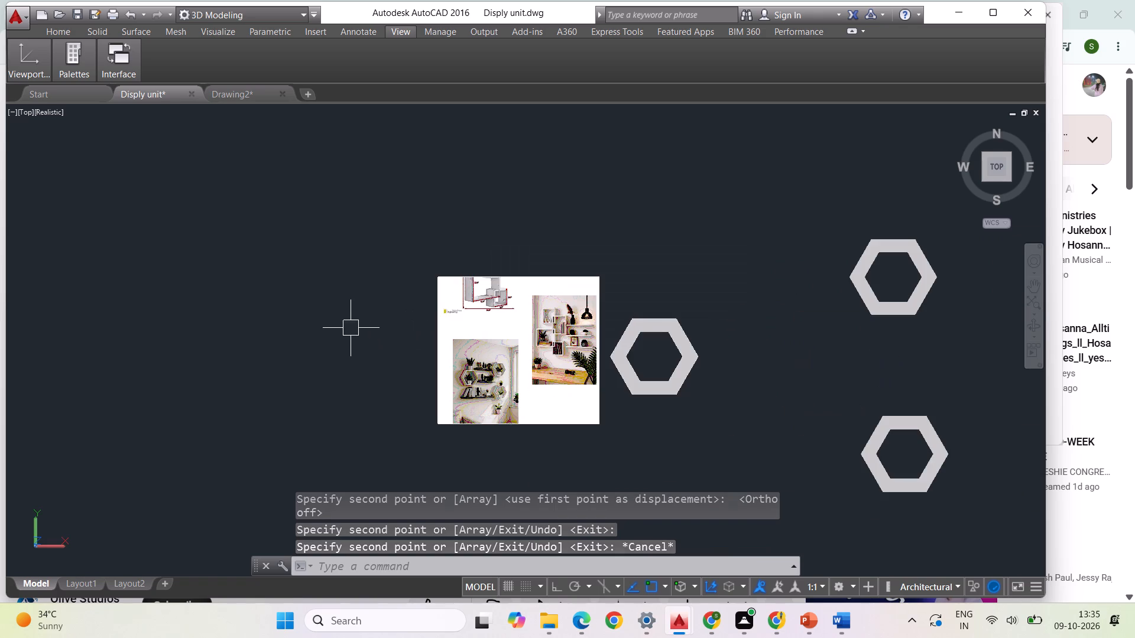
pyautogui.scroll(-1, 557, 245)
pyautogui.click(855, 439)
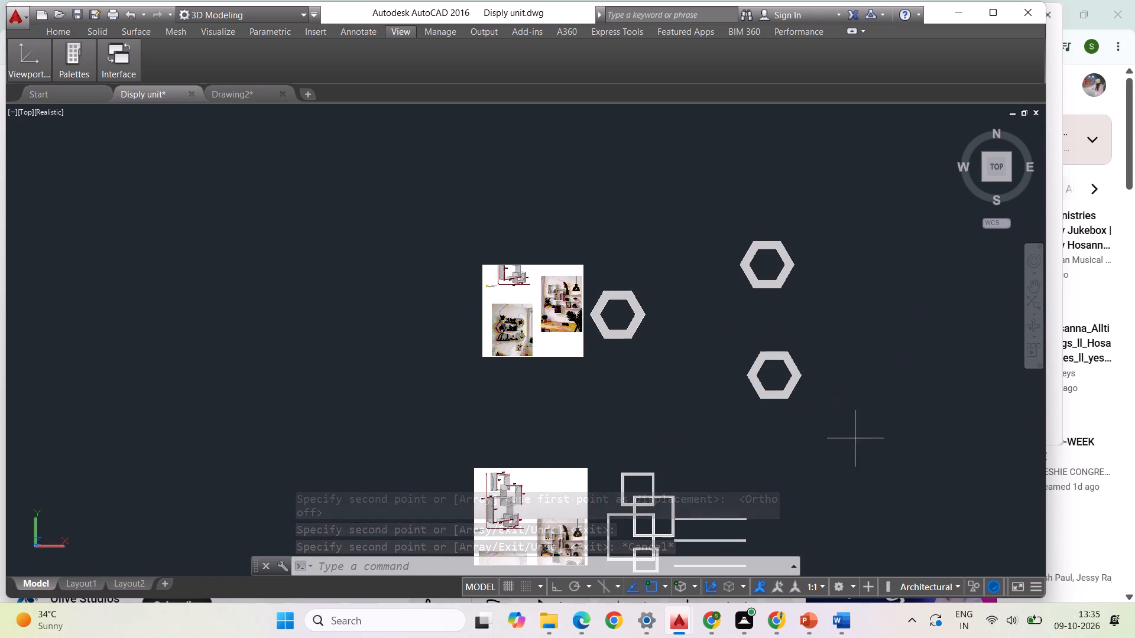
pyautogui.click(714, 202)
pyautogui.rightClick(711, 226)
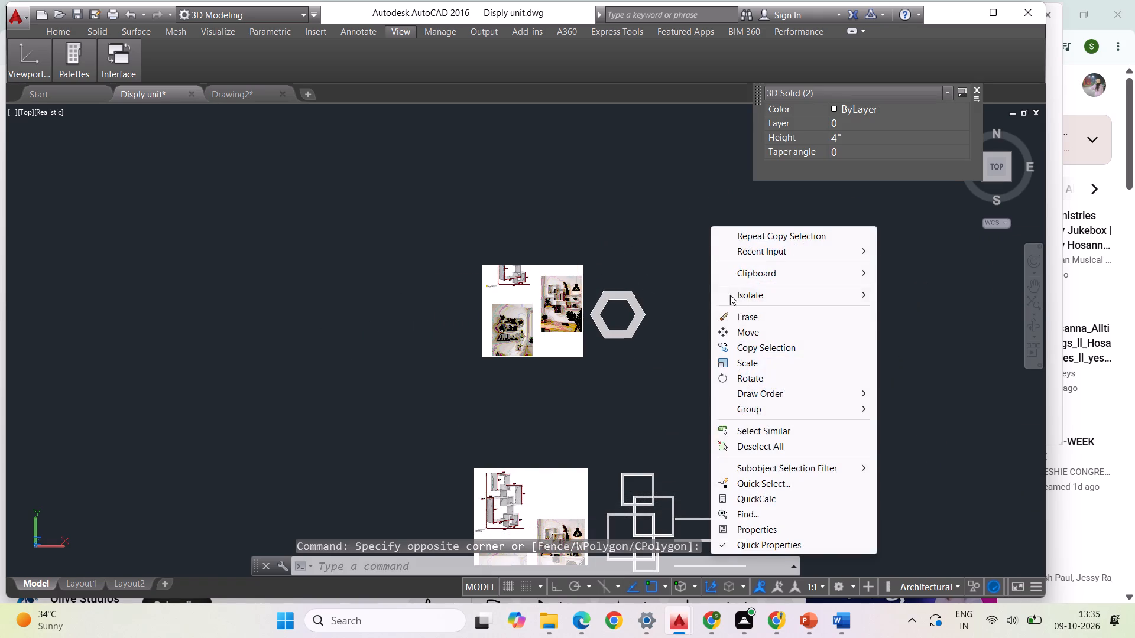
pyautogui.click(750, 332)
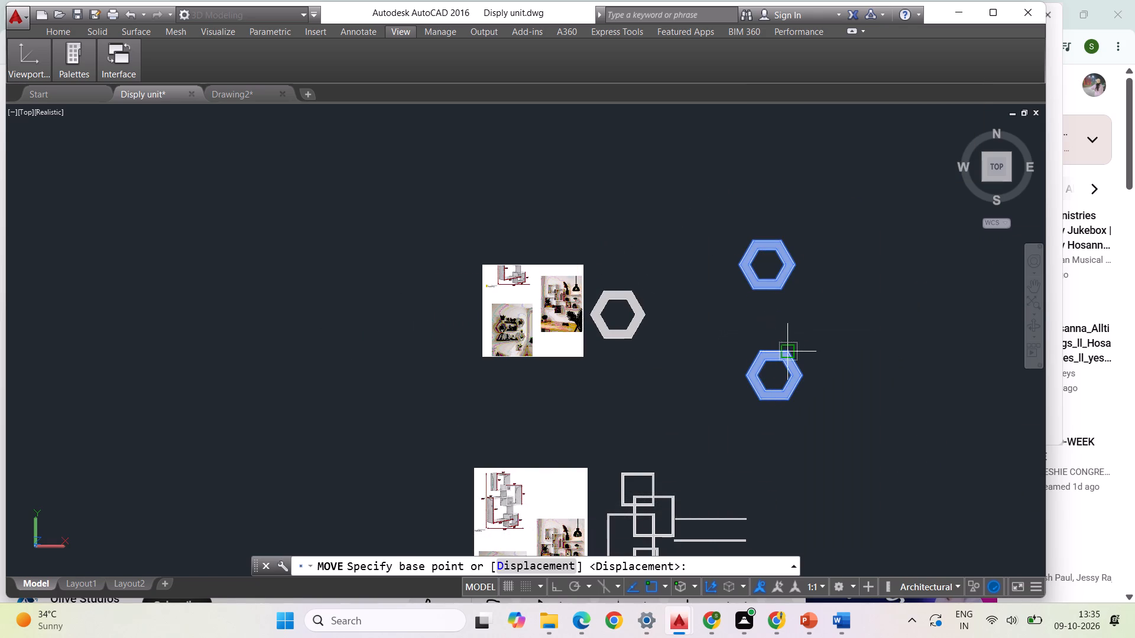
pyautogui.click(786, 351)
pyautogui.click(750, 346)
# Examine the reference photo of the hexagonal wall shelves for how the hexagons and shelves are arranged.
pyautogui.scroll(-1, 430, 248)
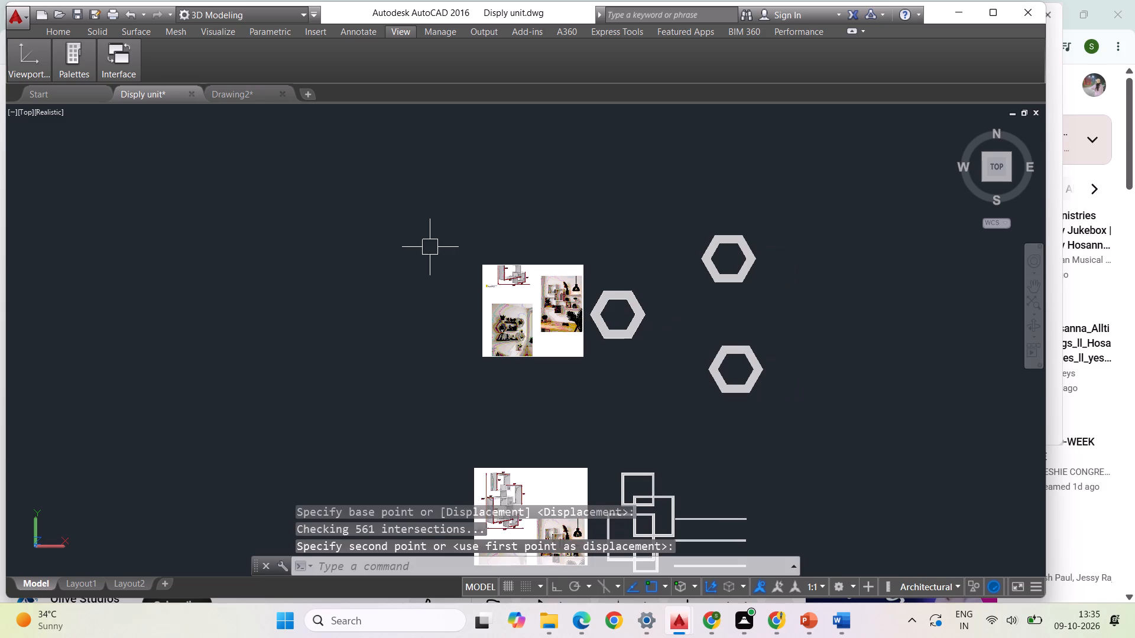
pyautogui.scroll(1, 554, 267)
pyautogui.scroll(-1, 586, 240)
pyautogui.scroll(5, 513, 249)
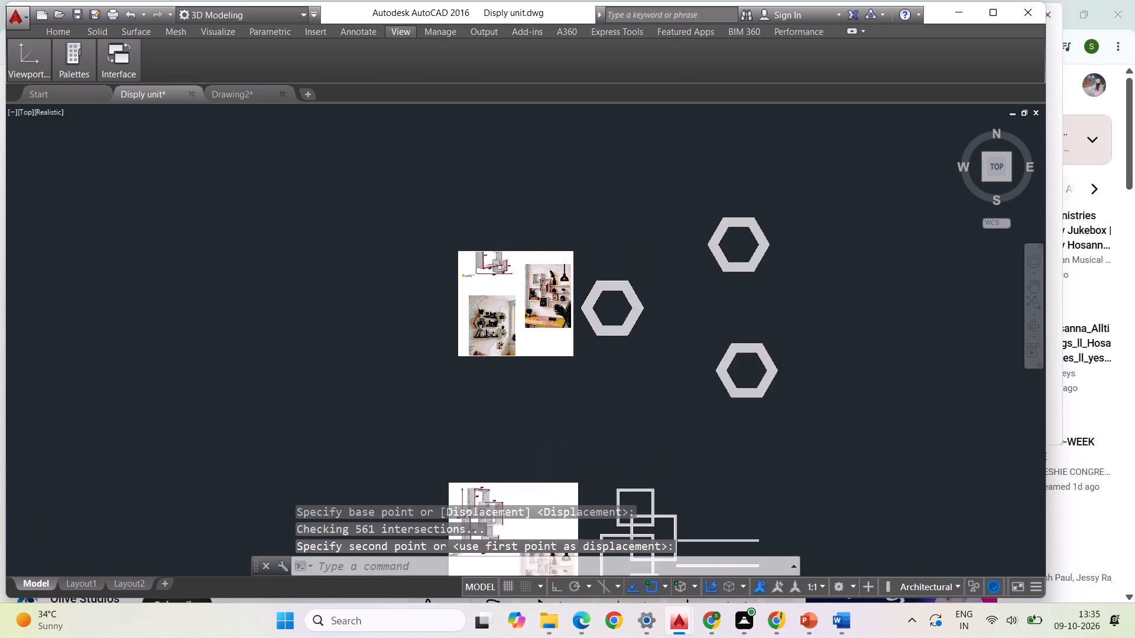
pyautogui.scroll(1, 516, 269)
pyautogui.scroll(2, 467, 369)
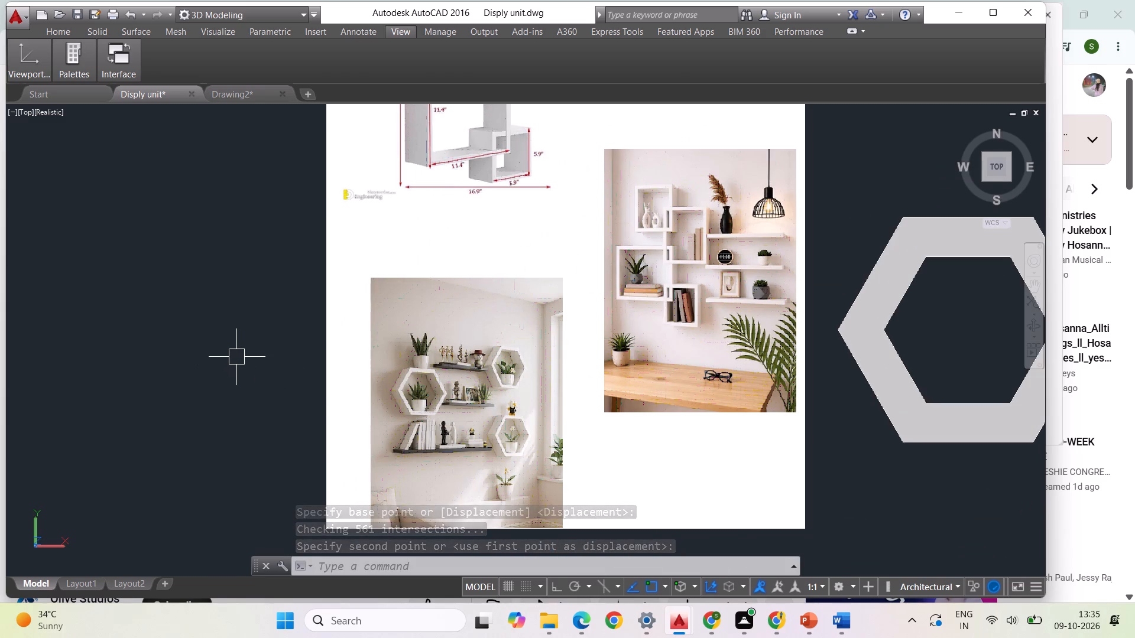
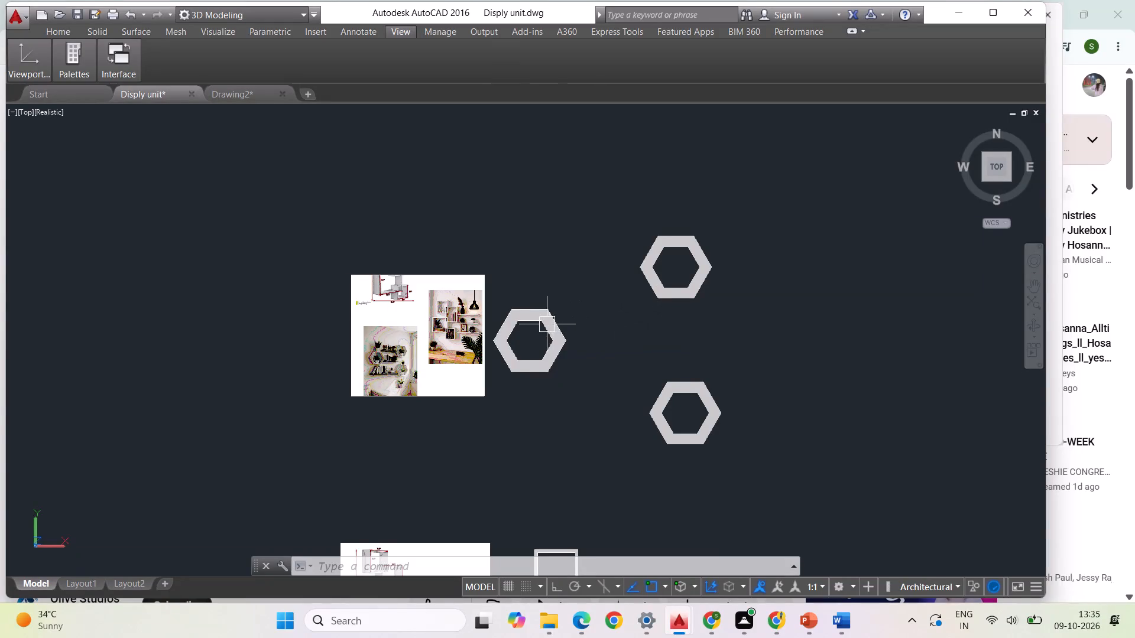
# Move the two copied hexagonal frames together a short distance further left, closer to the original hexagon.
pyautogui.scroll(-2, 543, 327)
pyautogui.scroll(5, 479, 321)
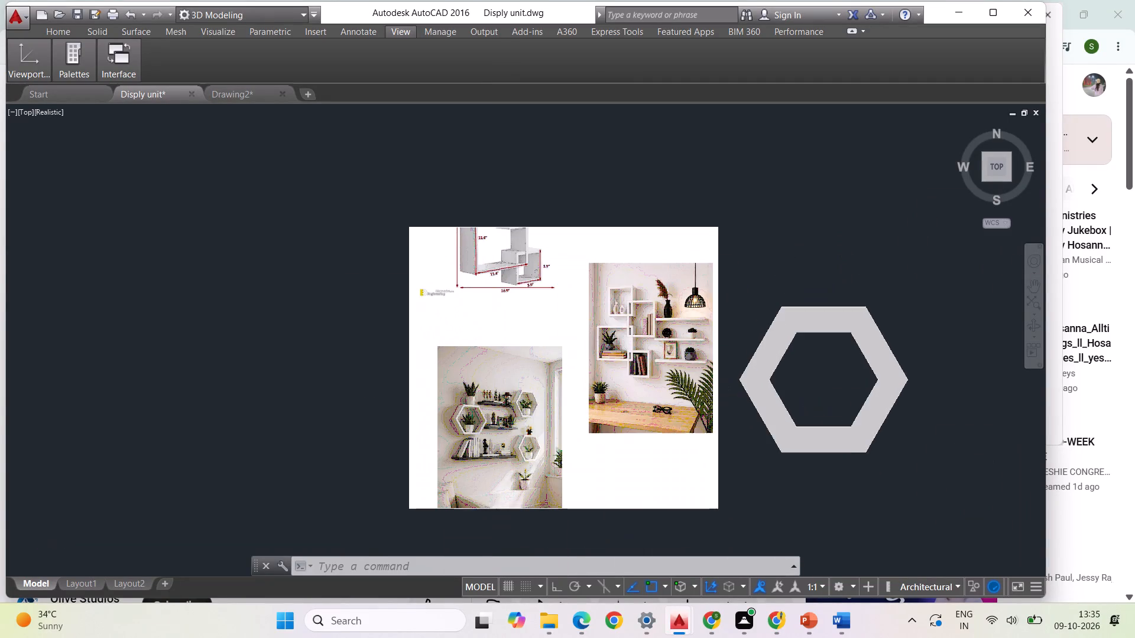
pyautogui.scroll(-2, 267, 321)
pyautogui.scroll(2, 553, 321)
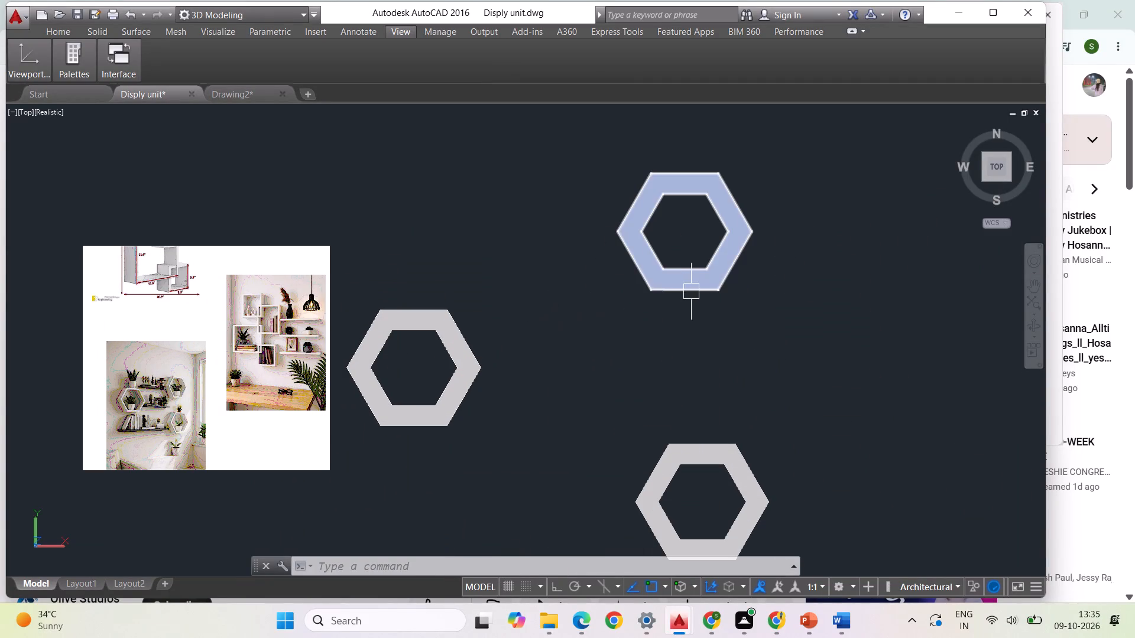
pyautogui.scroll(-1, 596, 281)
pyautogui.moveTo(728, 490); pyautogui.dragTo(709, 469)
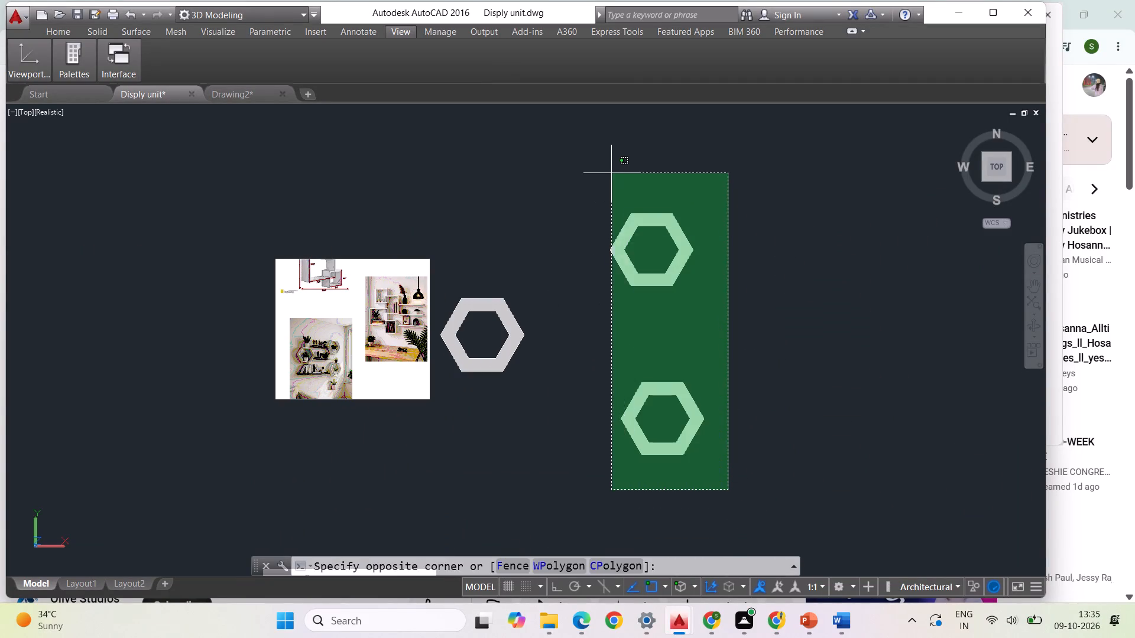
pyautogui.click(612, 174)
pyautogui.rightClick(743, 294)
pyautogui.click(774, 380)
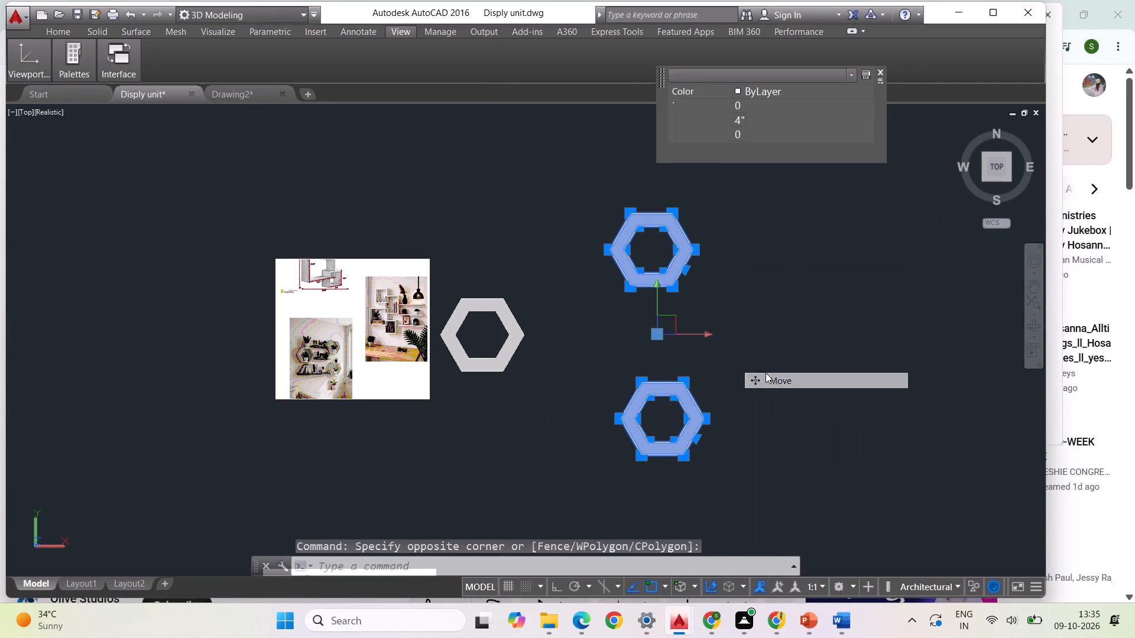
pyautogui.click(678, 289)
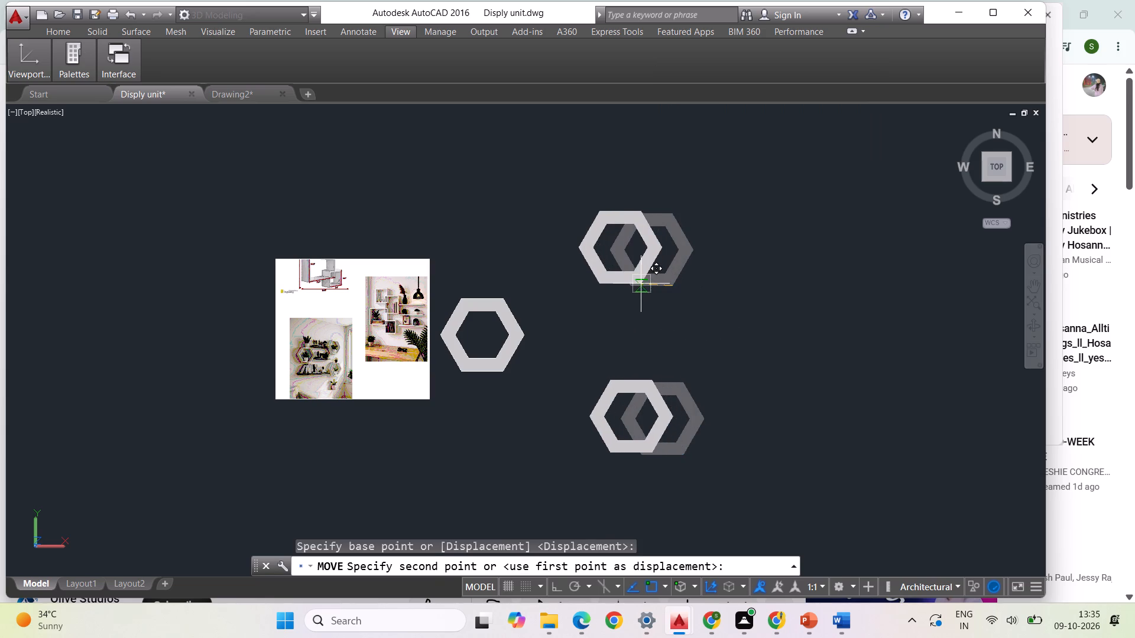
pyautogui.click(640, 284)
# Examine the spacing of the three hexagonal frames against the hexagonal shelf photo.
pyautogui.scroll(-2, 610, 315)
pyautogui.scroll(3, 560, 301)
pyautogui.scroll(-1, 294, 293)
pyautogui.scroll(2, 491, 310)
pyautogui.scroll(-1, 701, 313)
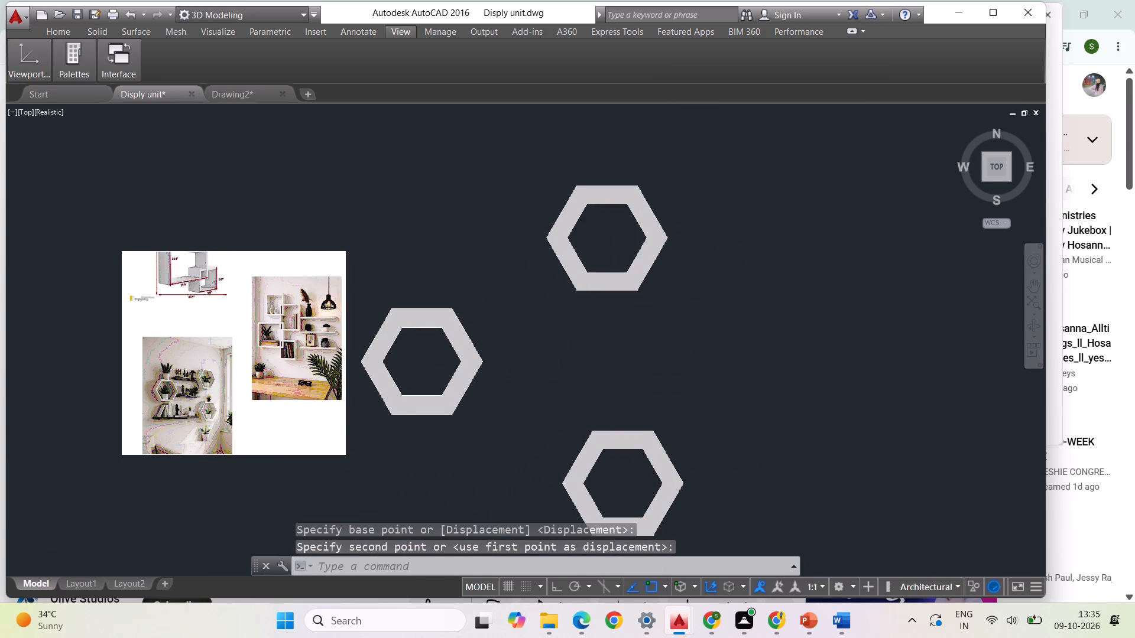
pyautogui.scroll(1, 615, 326)
pyautogui.scroll(-1, 615, 327)
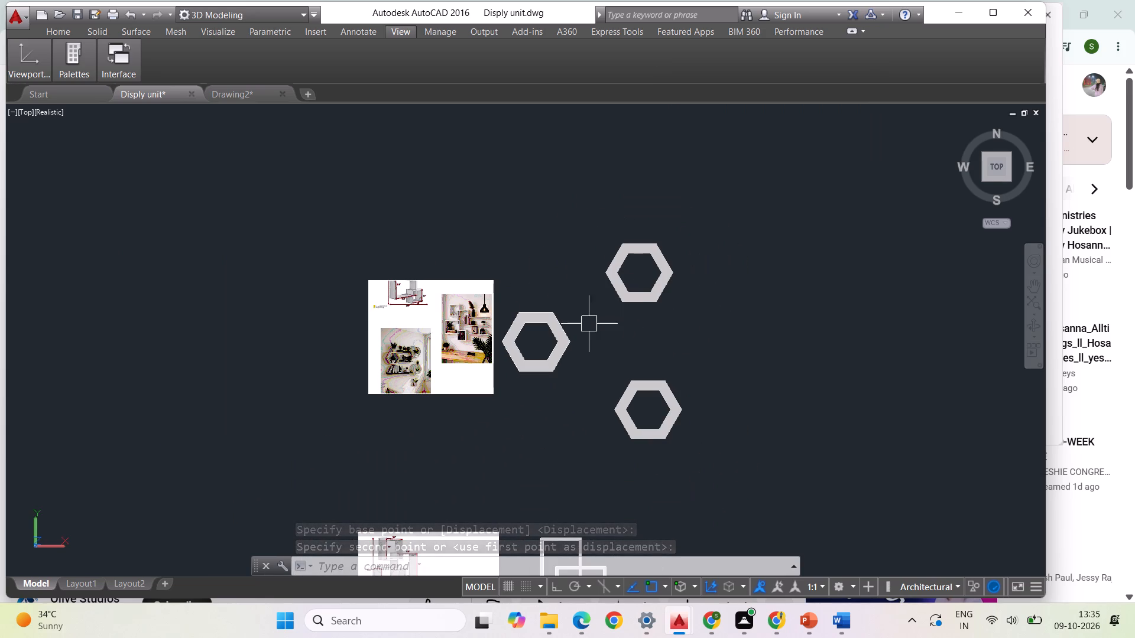
pyautogui.scroll(-1, 615, 297)
pyautogui.scroll(1, 622, 361)
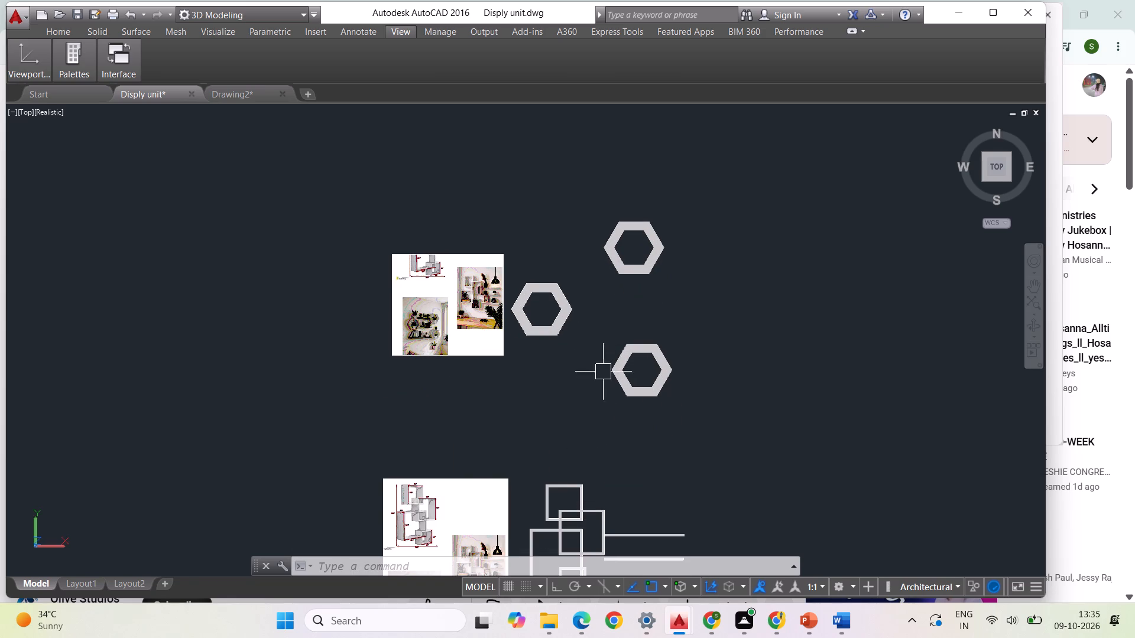
# Erase the 3D solid of the top square frame and the main solid of the overlapping frame below it, keeping their outlines.
pyautogui.scroll(-1, 629, 365)
pyautogui.scroll(5, 611, 453)
pyautogui.scroll(2, 560, 395)
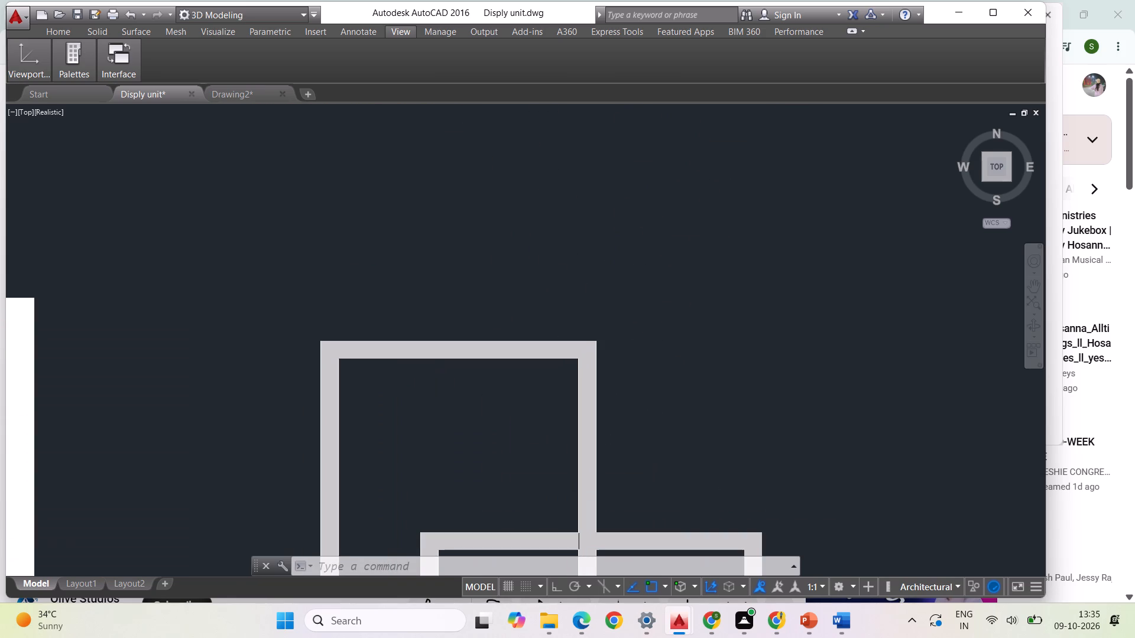
pyautogui.click(559, 346)
pyautogui.press('Delete')
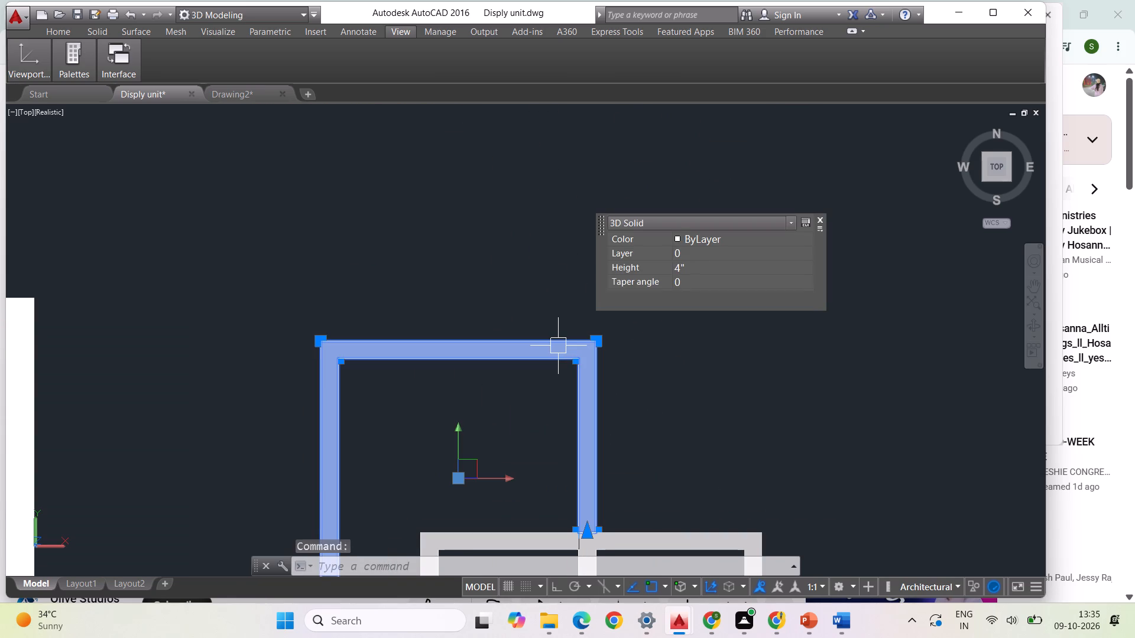
pyautogui.scroll(-2, 584, 258)
pyautogui.scroll(2, 608, 363)
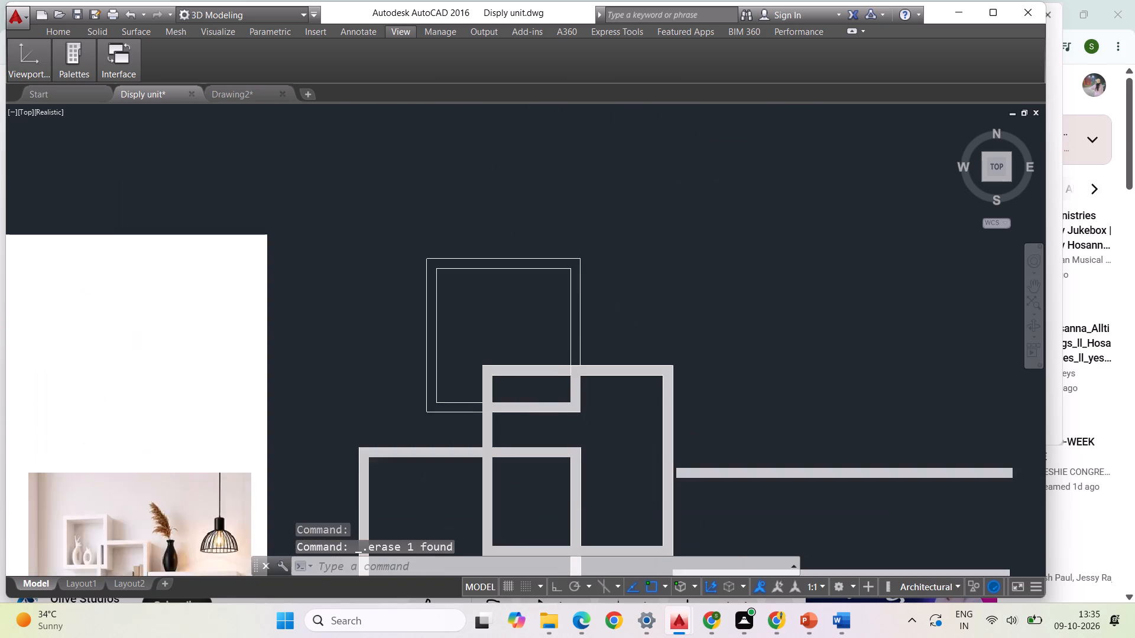
pyautogui.click(614, 374)
pyautogui.press('Delete')
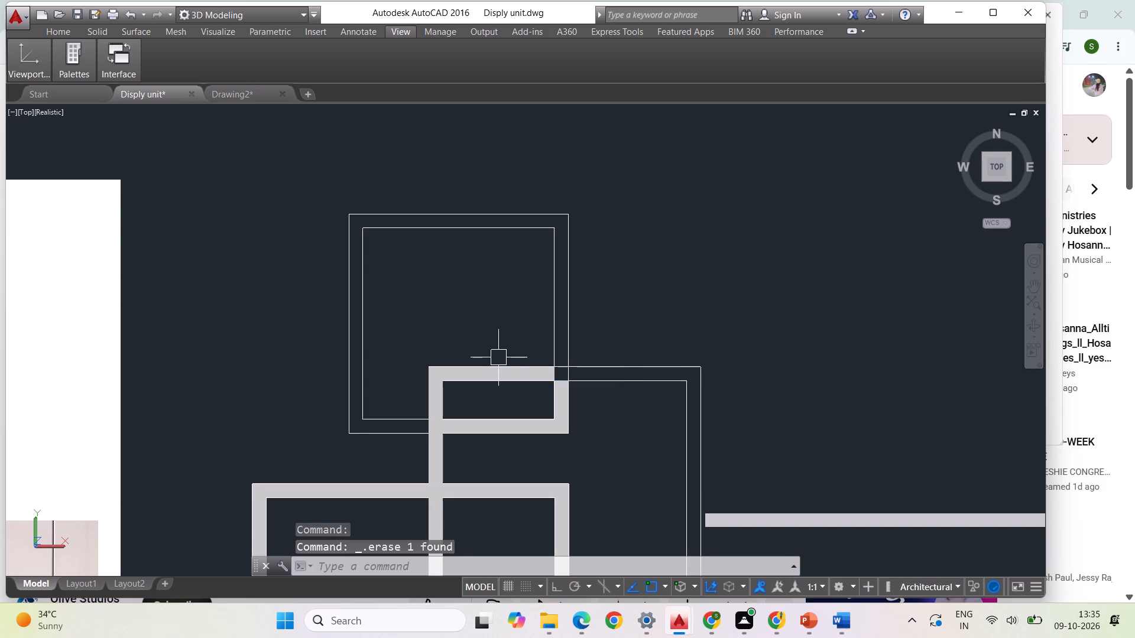
# Erase the remaining solid pieces of the square frames together with the three horizontal shelf solids, leaving the 2D outlines.
pyautogui.click(499, 370)
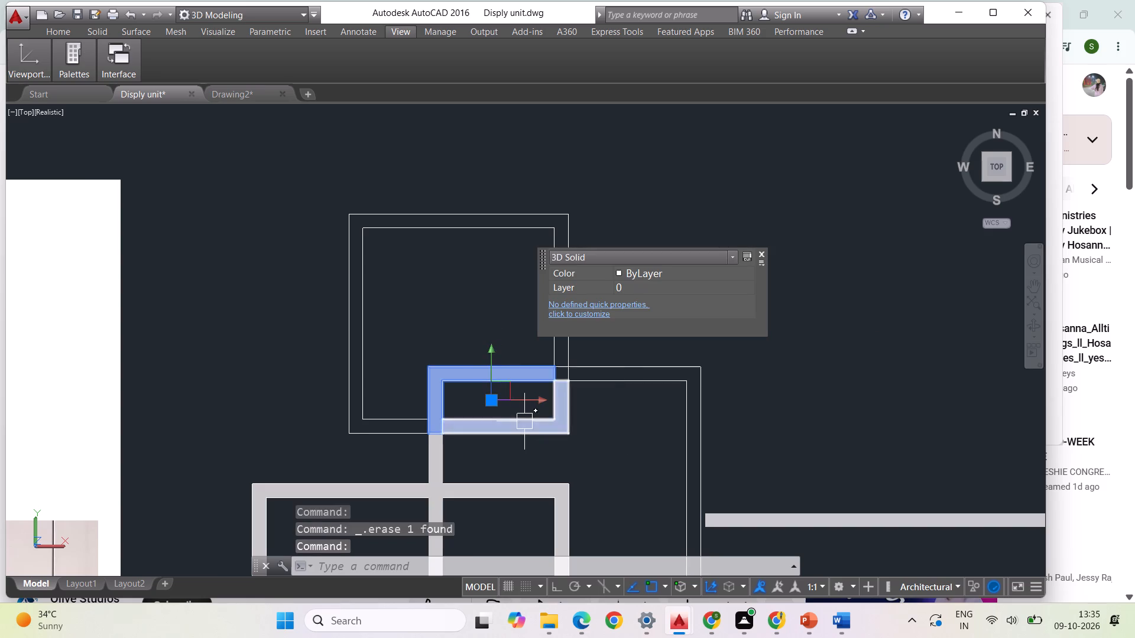
pyautogui.click(525, 422)
pyautogui.click(433, 454)
pyautogui.scroll(-2, 551, 350)
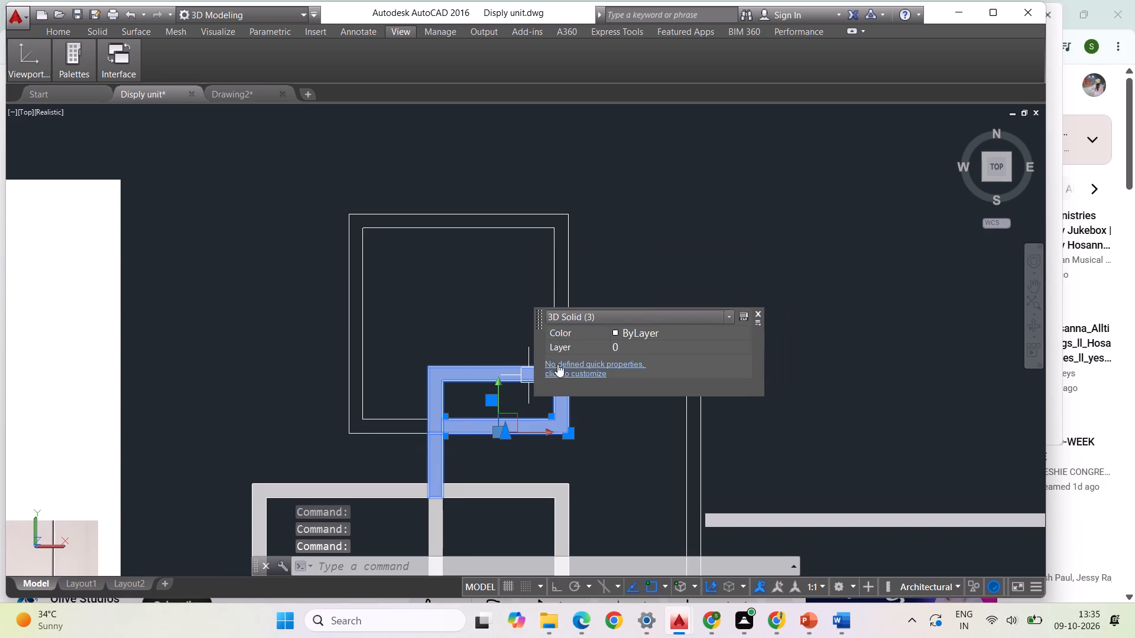
pyautogui.scroll(-1, 581, 349)
pyautogui.scroll(-2, 513, 354)
pyautogui.scroll(2, 488, 446)
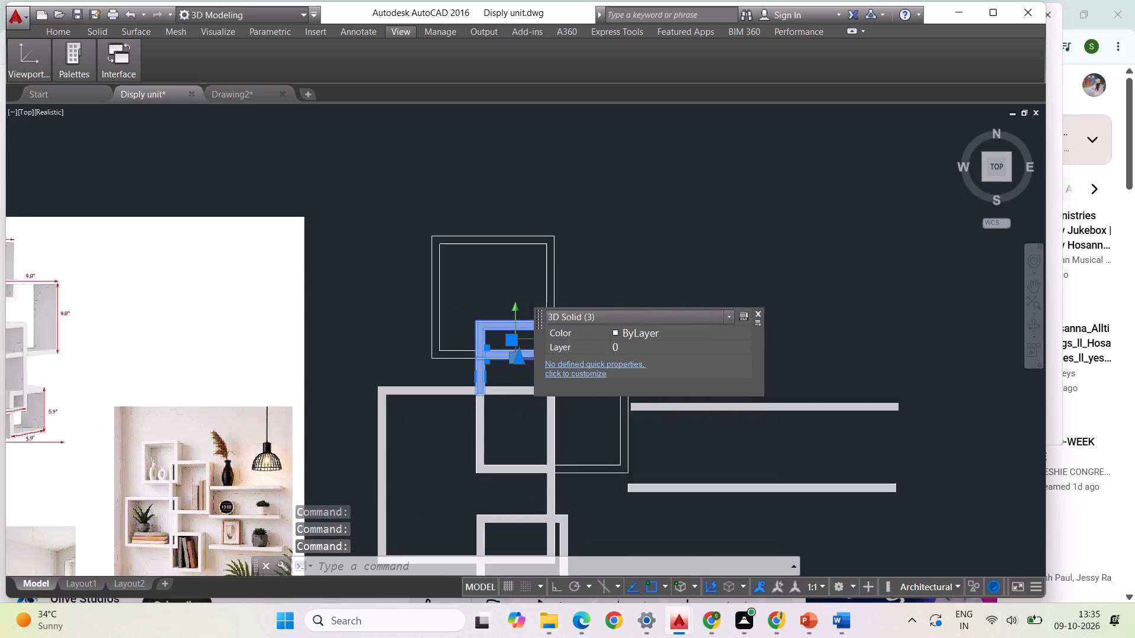
pyautogui.click(475, 416)
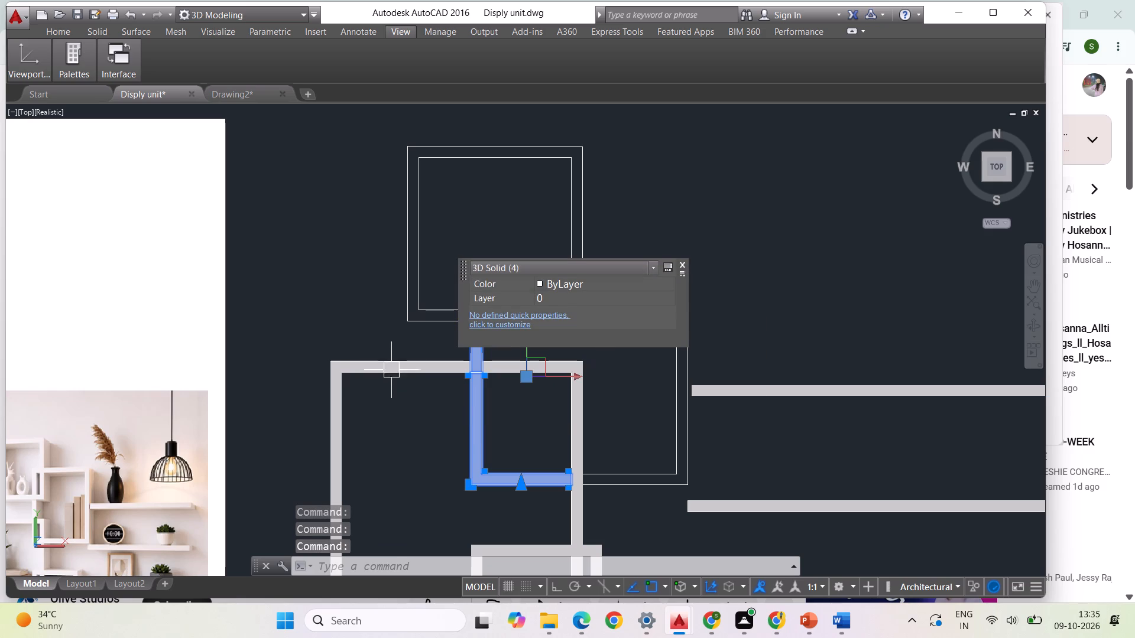
pyautogui.click(392, 367)
pyautogui.click(522, 367)
pyautogui.scroll(-2, 565, 285)
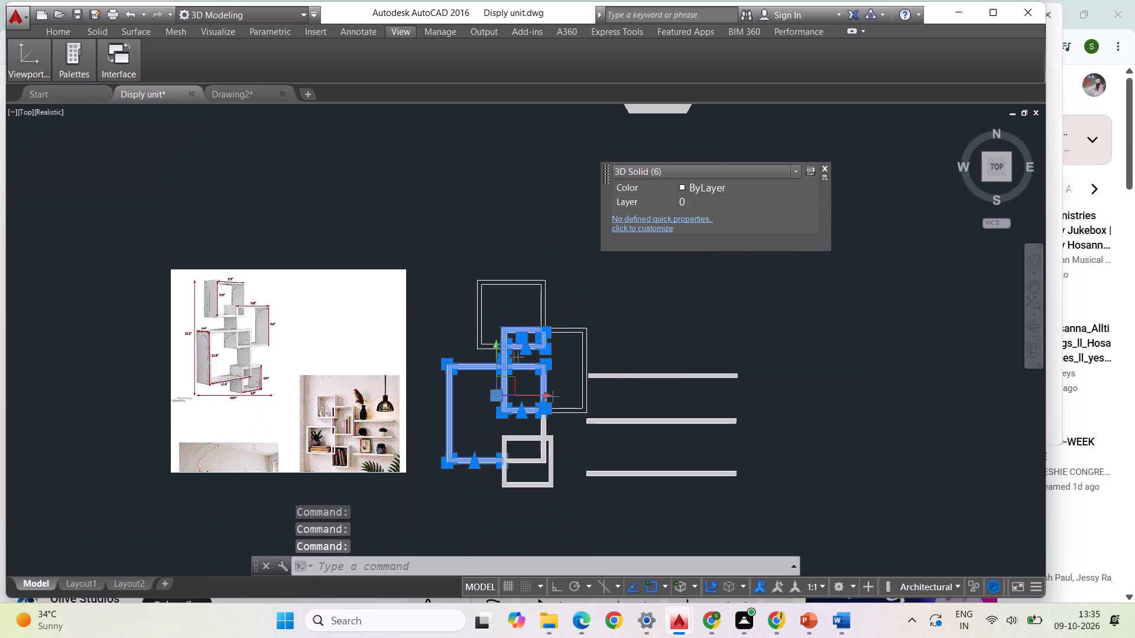
pyautogui.scroll(3, 484, 450)
pyautogui.click(534, 425)
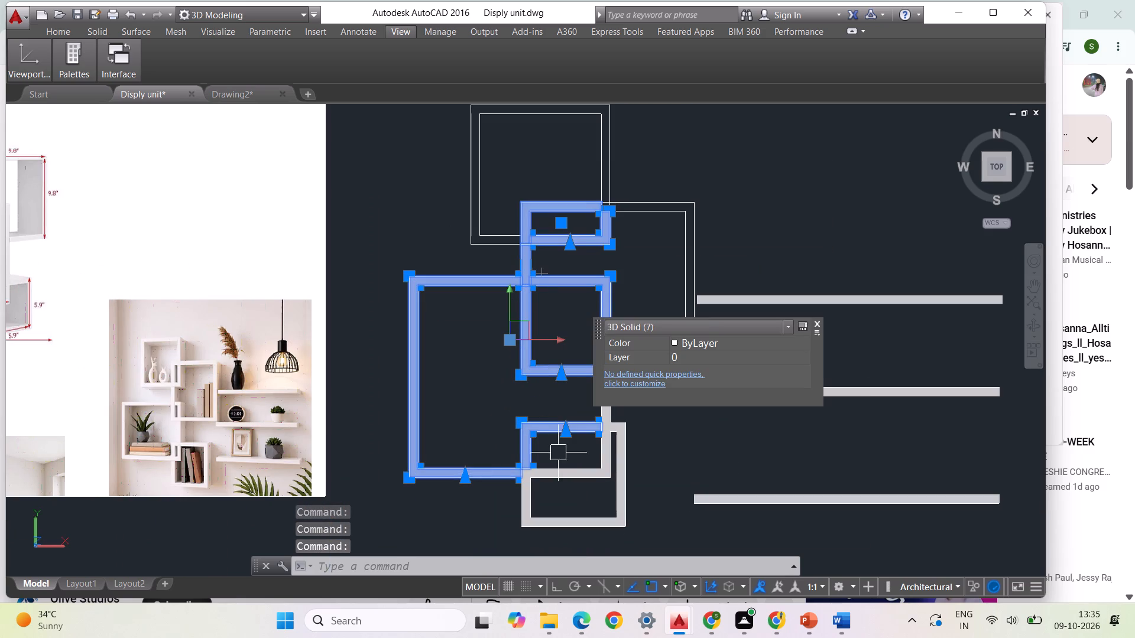
pyautogui.click(560, 470)
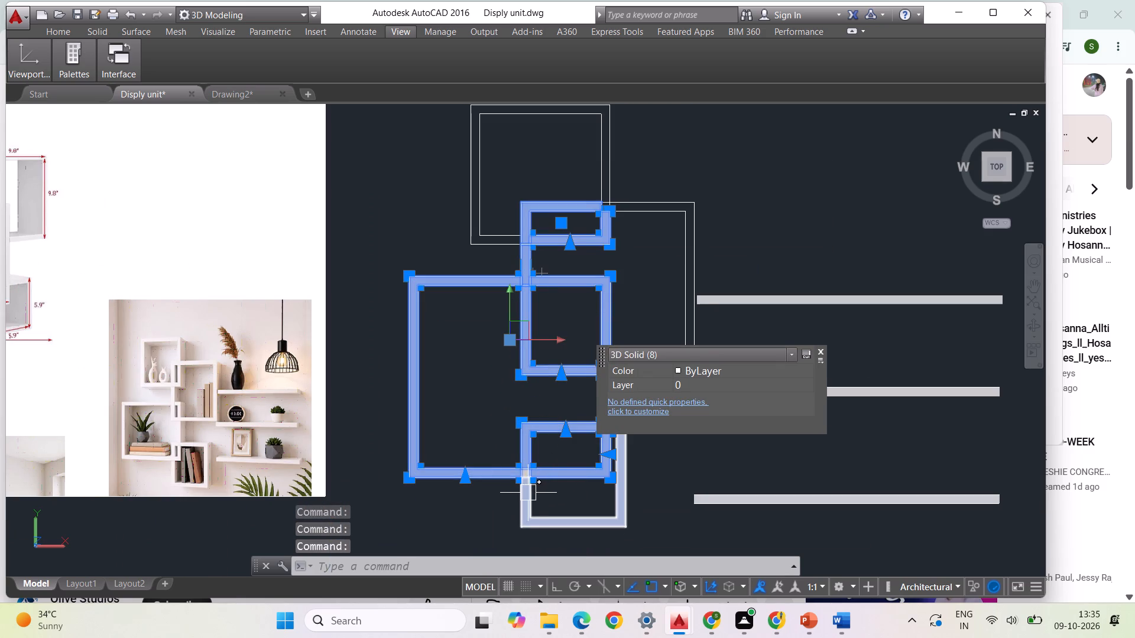
pyautogui.click(528, 493)
pyautogui.click(720, 502)
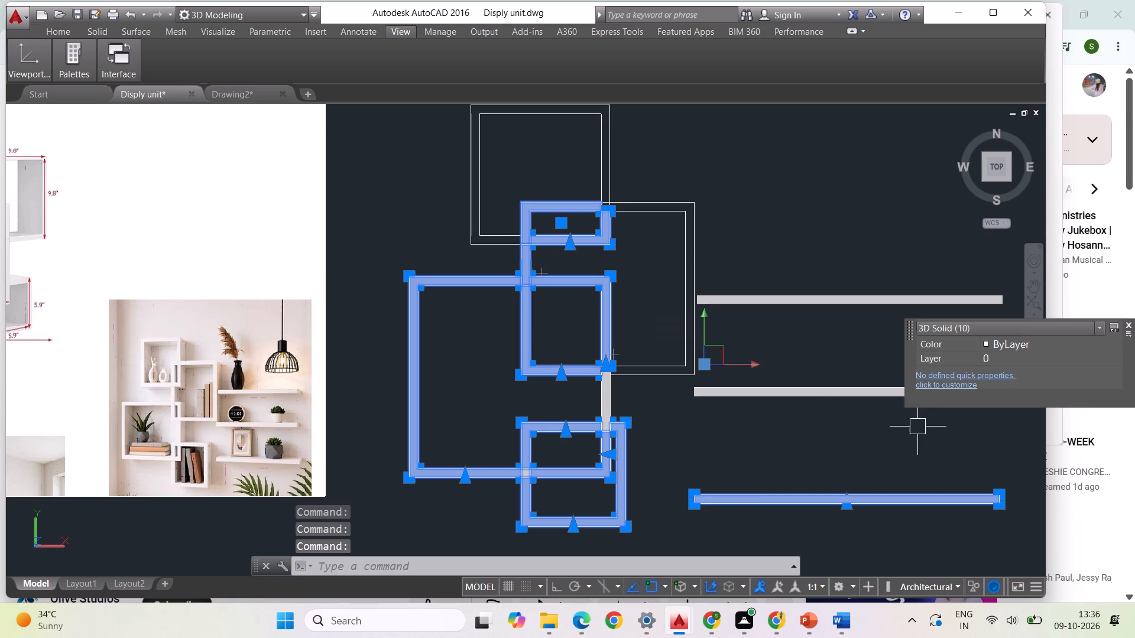
pyautogui.click(816, 396)
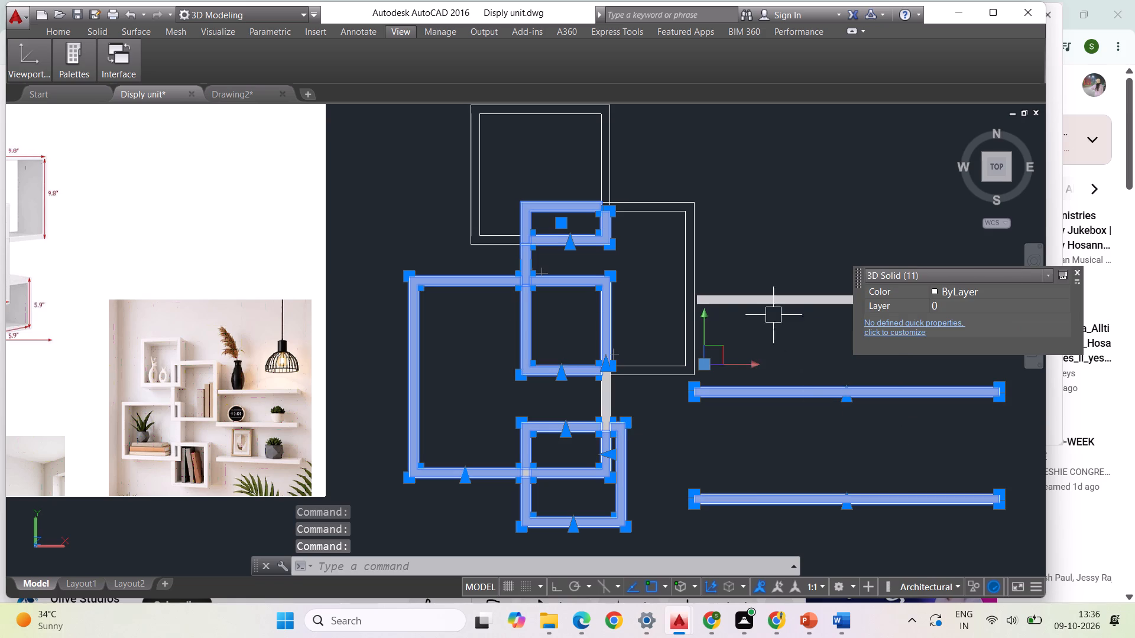
pyautogui.click(763, 298)
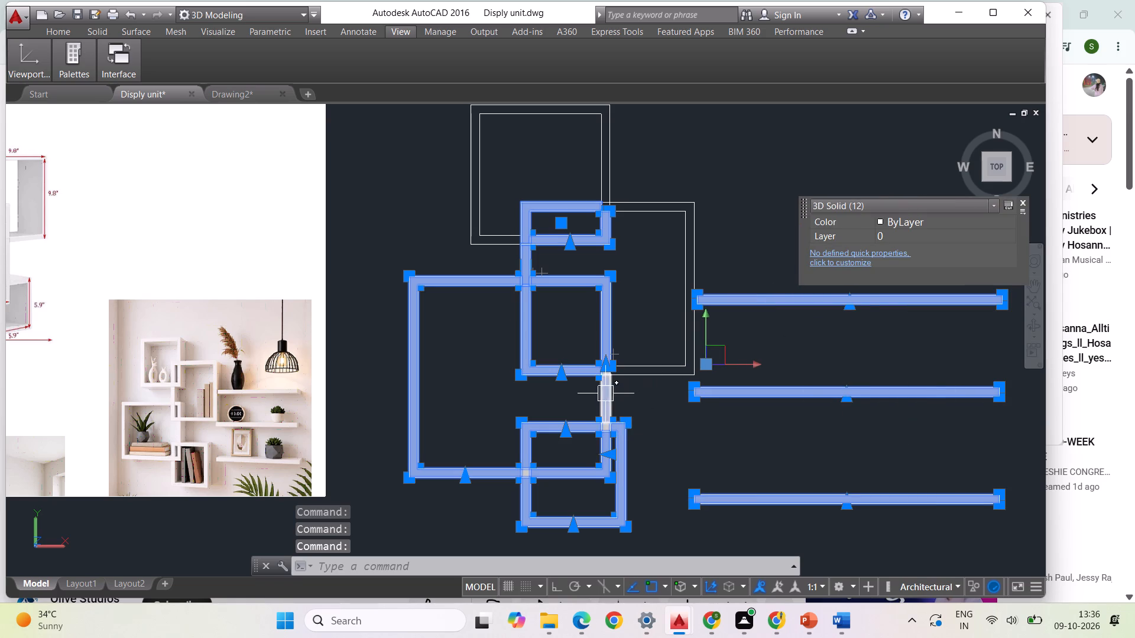
pyautogui.click(606, 394)
pyautogui.press('Delete')
# Erase the three small leftover square solids where the lower frames' outlines overlap.
pyautogui.scroll(-1, 610, 385)
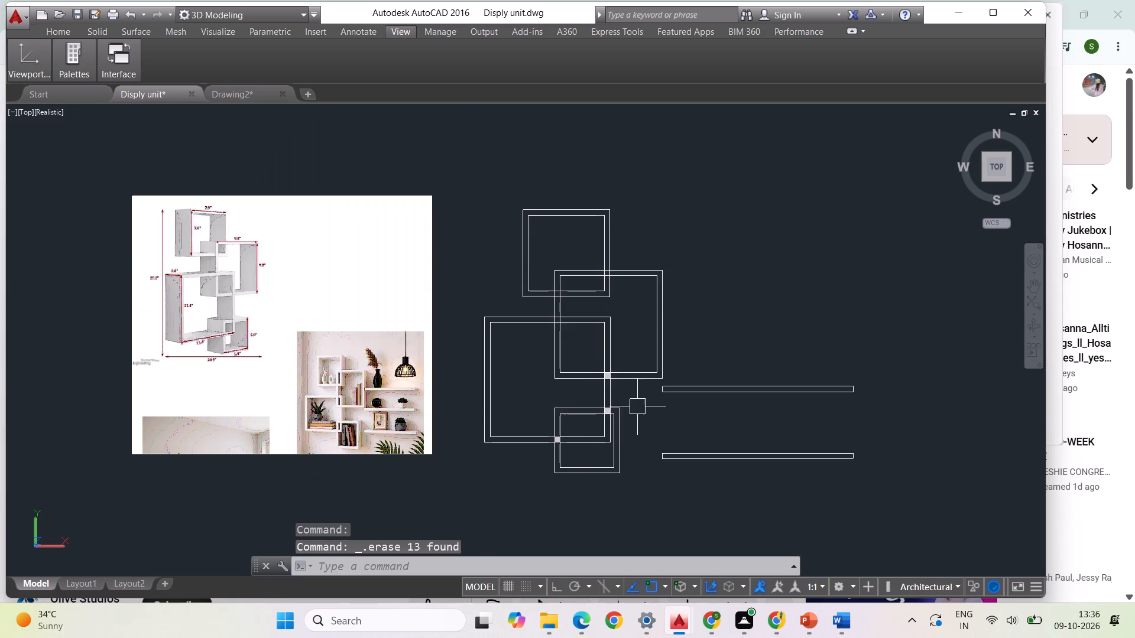
pyautogui.scroll(5, 600, 377)
pyautogui.click(622, 367)
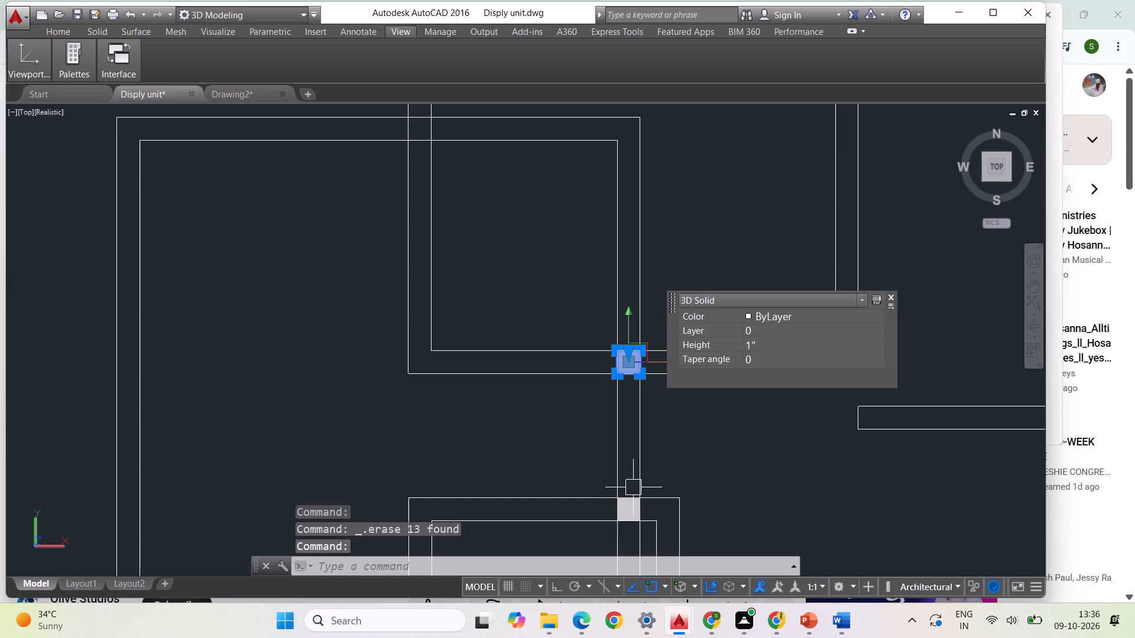
pyautogui.click(633, 509)
pyautogui.press('Delete')
pyautogui.scroll(-2, 591, 305)
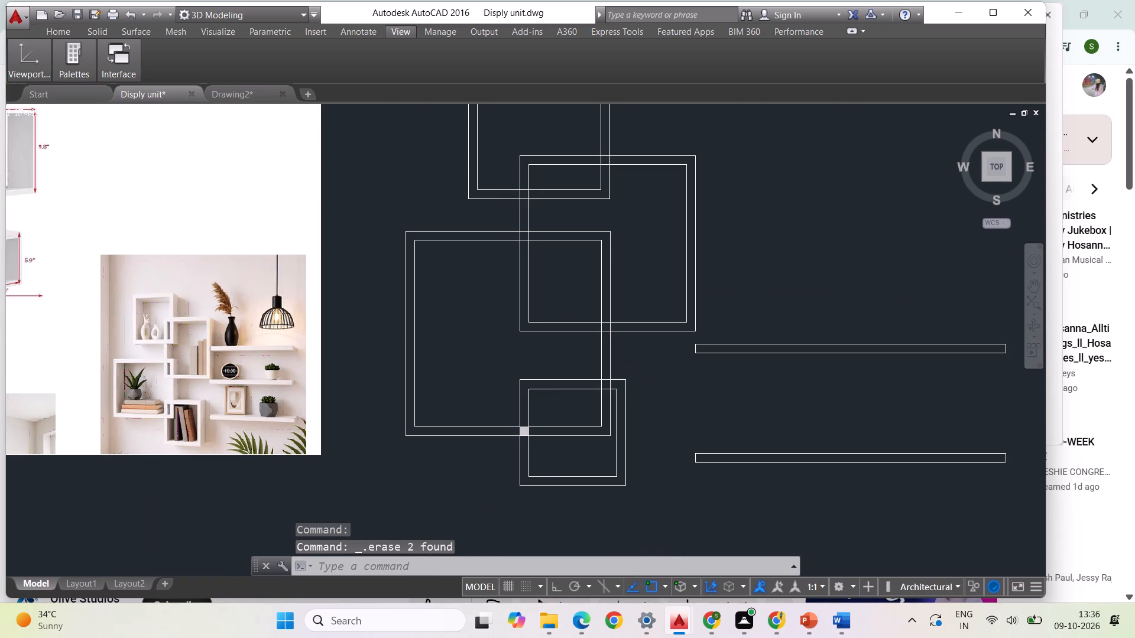
pyautogui.scroll(2, 527, 476)
pyautogui.click(524, 384)
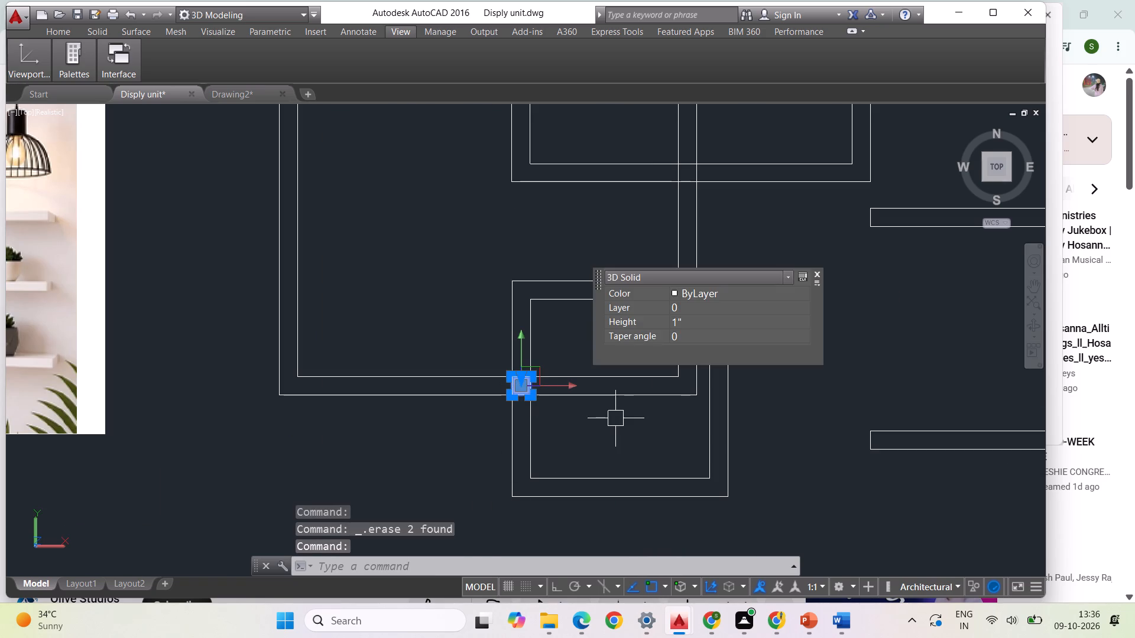
pyautogui.press('Delete')
# Presspull the border area between the top square frame's two outlines to a height of 3.5".
pyautogui.scroll(-3, 523, 412)
pyautogui.scroll(1, 550, 297)
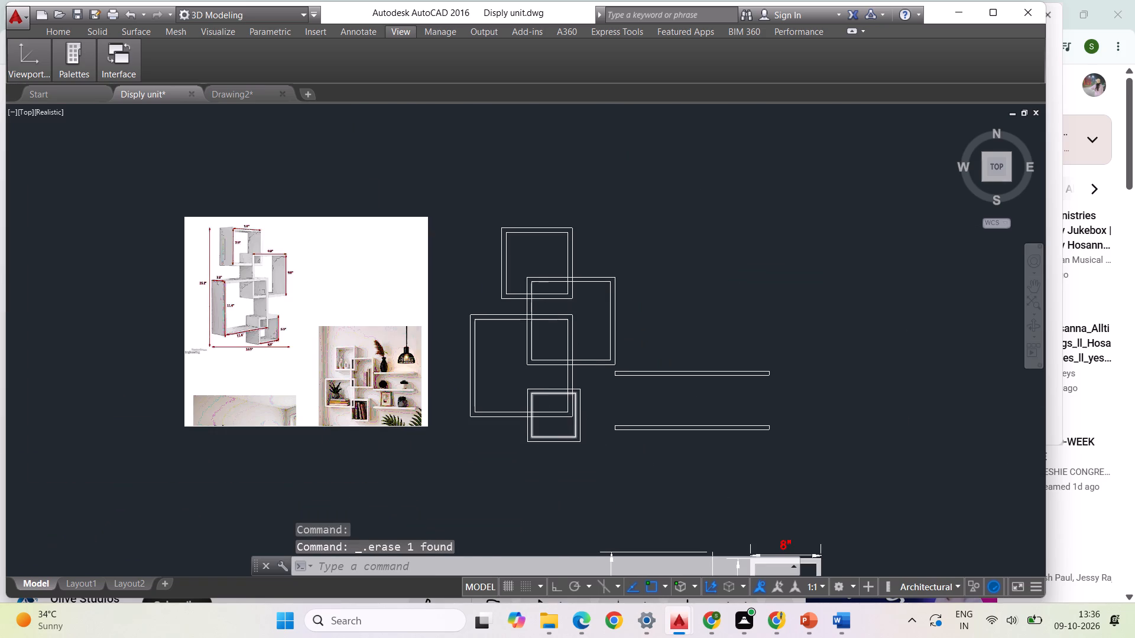
pyautogui.scroll(-1, 615, 303)
pyautogui.scroll(-1, 530, 308)
pyautogui.scroll(1, 520, 310)
pyautogui.scroll(-1, 528, 307)
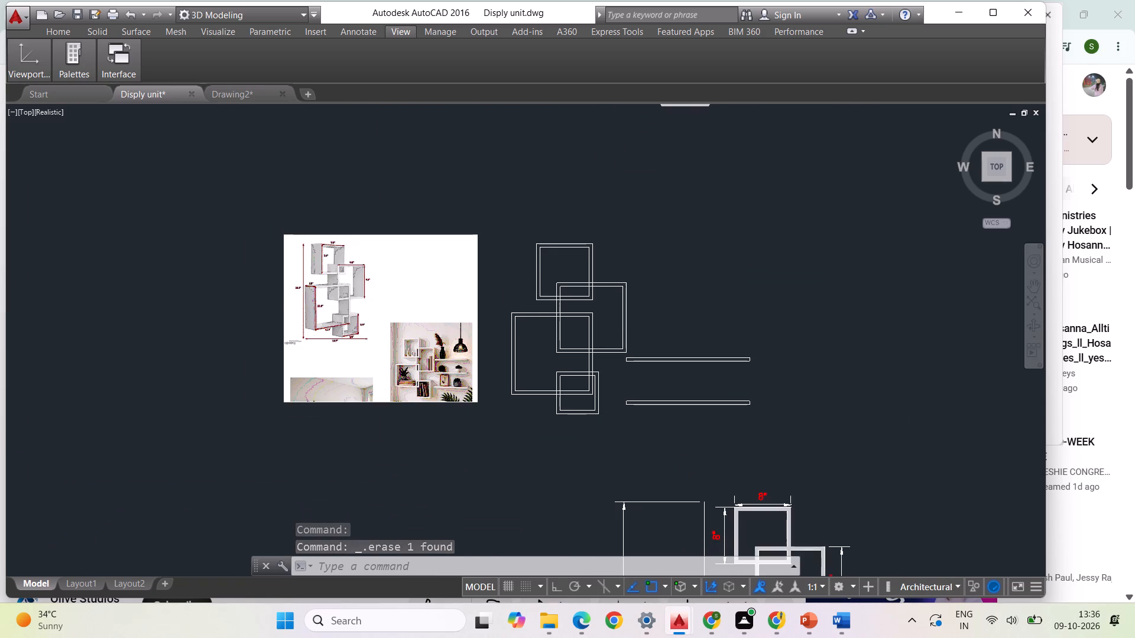
pyautogui.scroll(-2, 477, 401)
pyautogui.scroll(3, 530, 340)
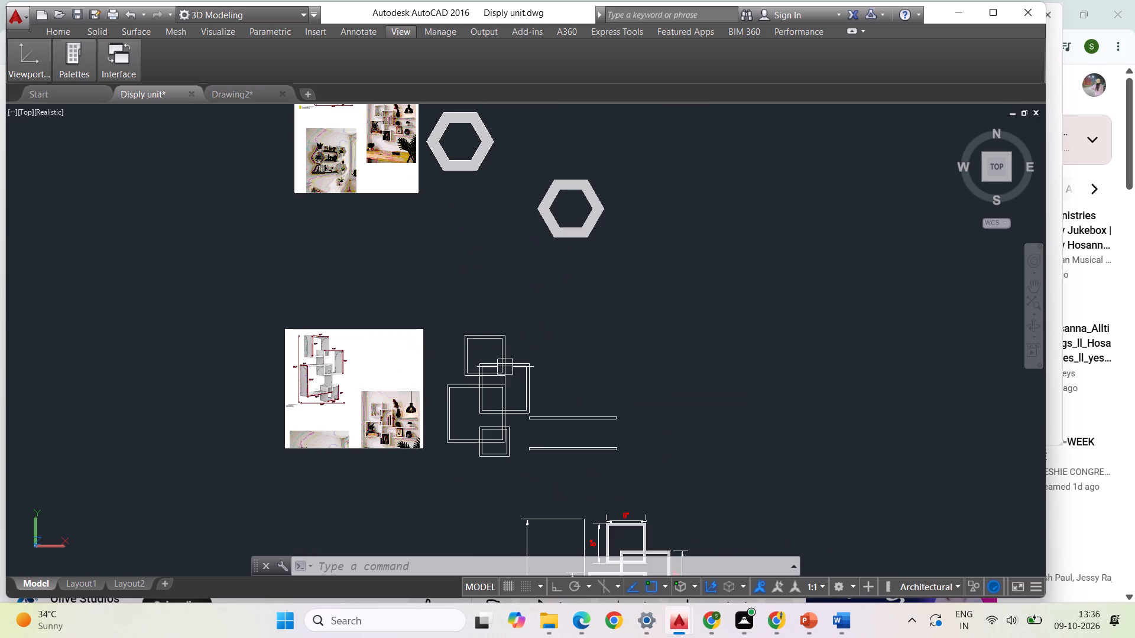
pyautogui.scroll(2, 429, 350)
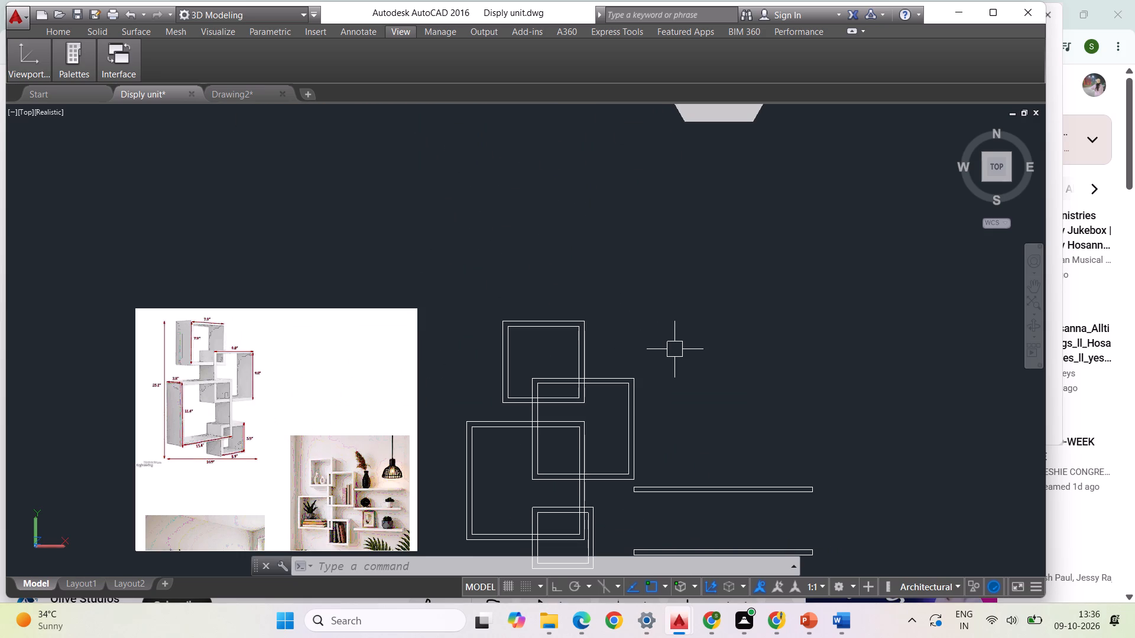
pyautogui.write('PRES')
pyautogui.press('Return')
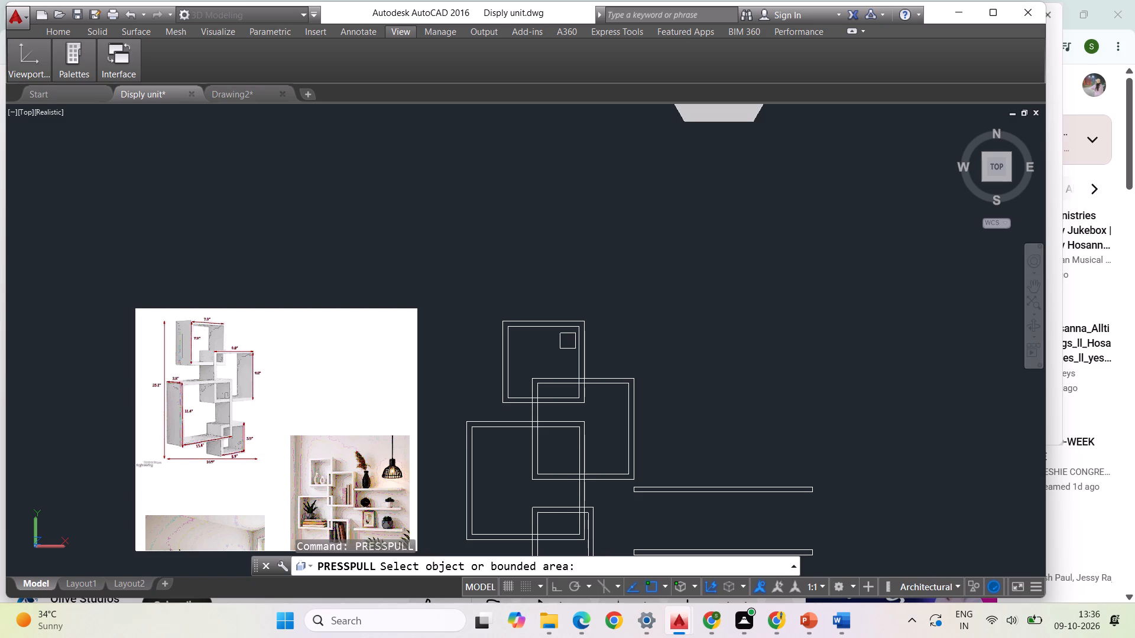
pyautogui.scroll(2, 477, 321)
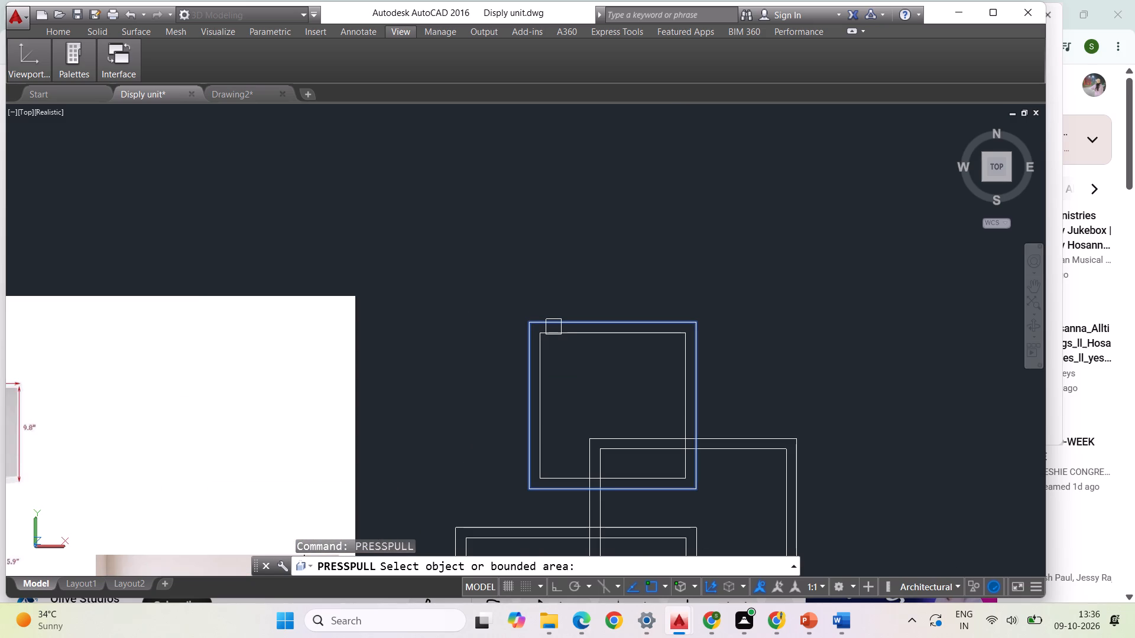
pyautogui.scroll(2, 554, 327)
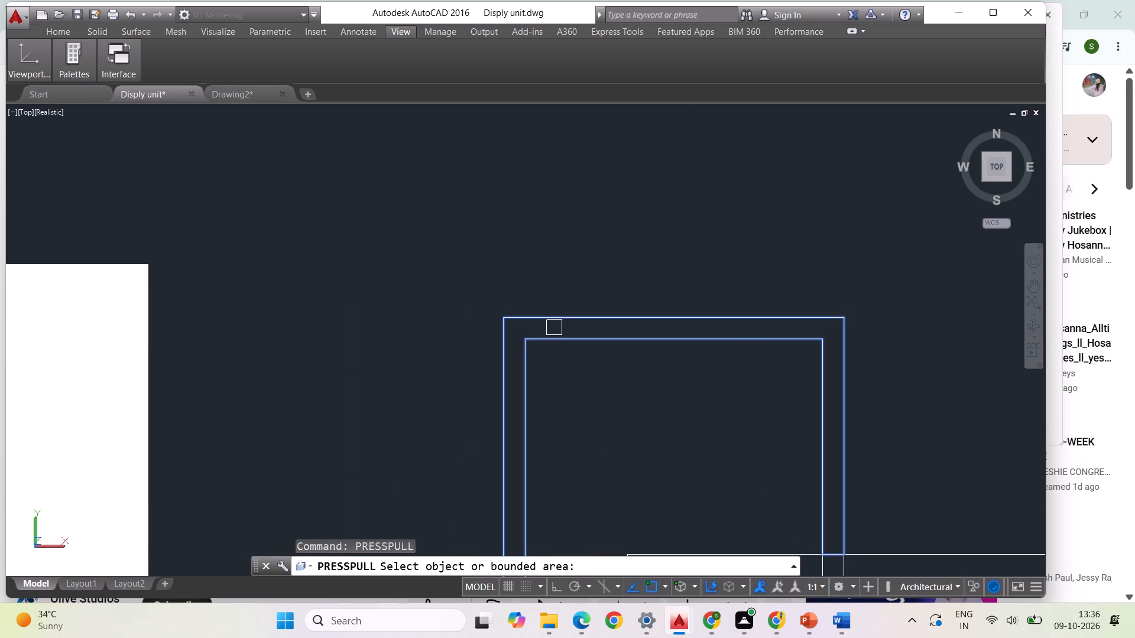
pyautogui.click(555, 330)
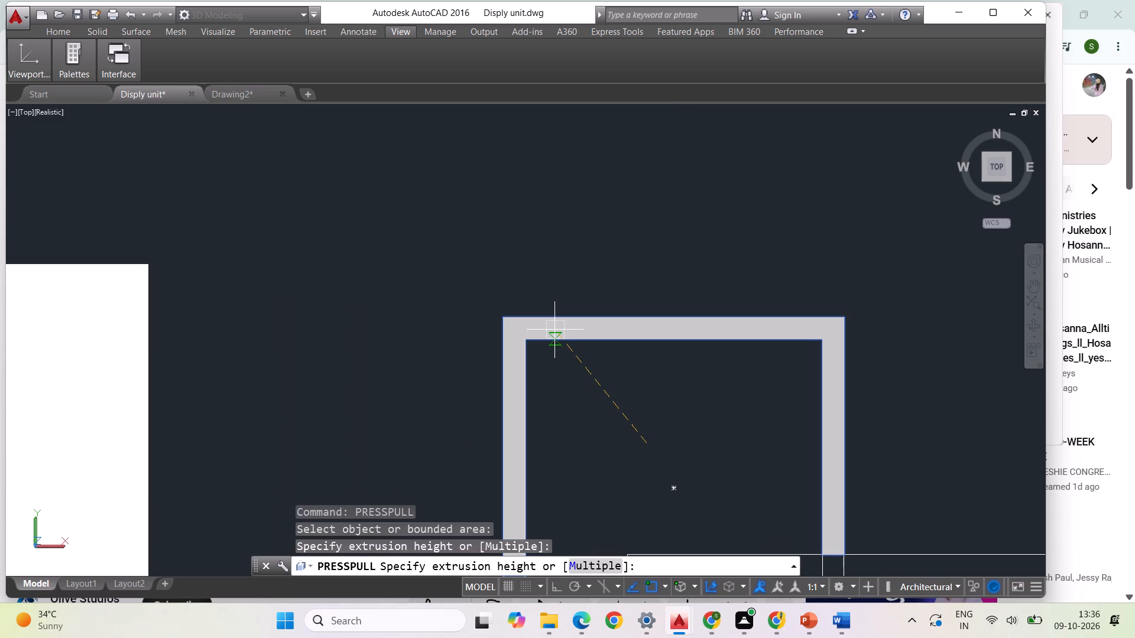
pyautogui.write('3.5"')
pyautogui.press('Return')
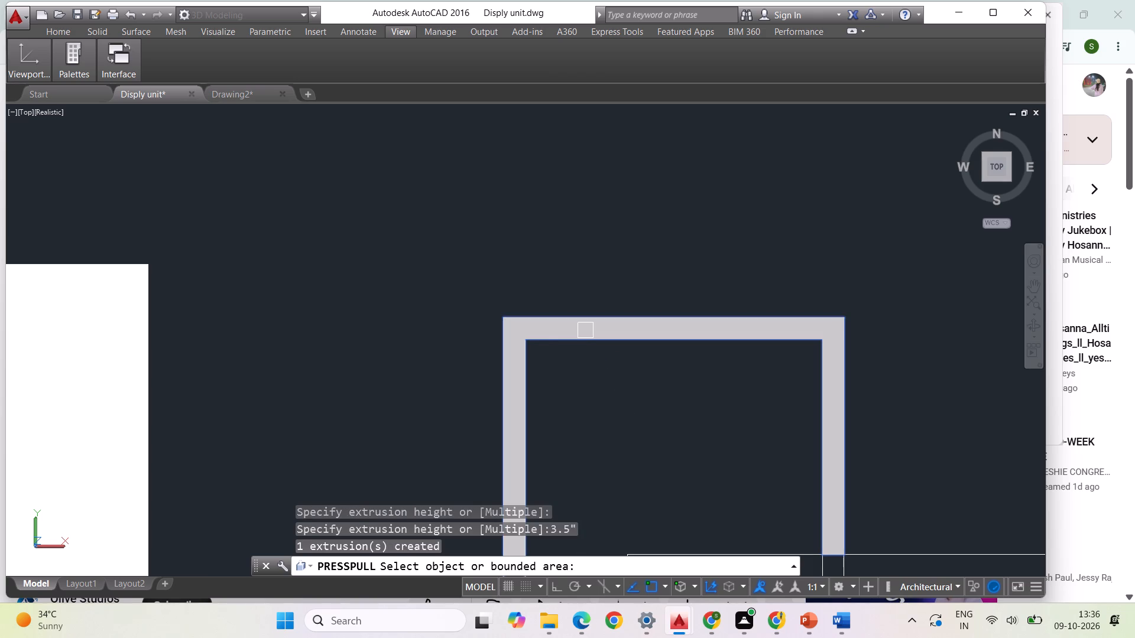
# Presspull the top square frame's remaining lower corner section and the small overlap square on its bottom edge, level with the existing solid.
pyautogui.scroll(-2, 558, 317)
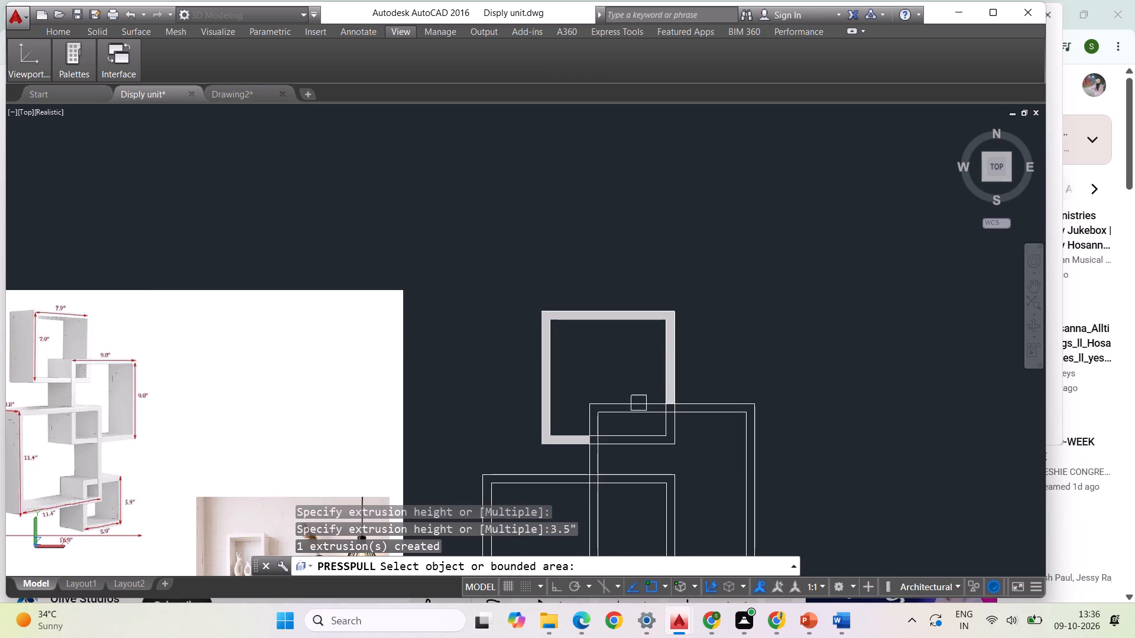
pyautogui.scroll(1, 652, 444)
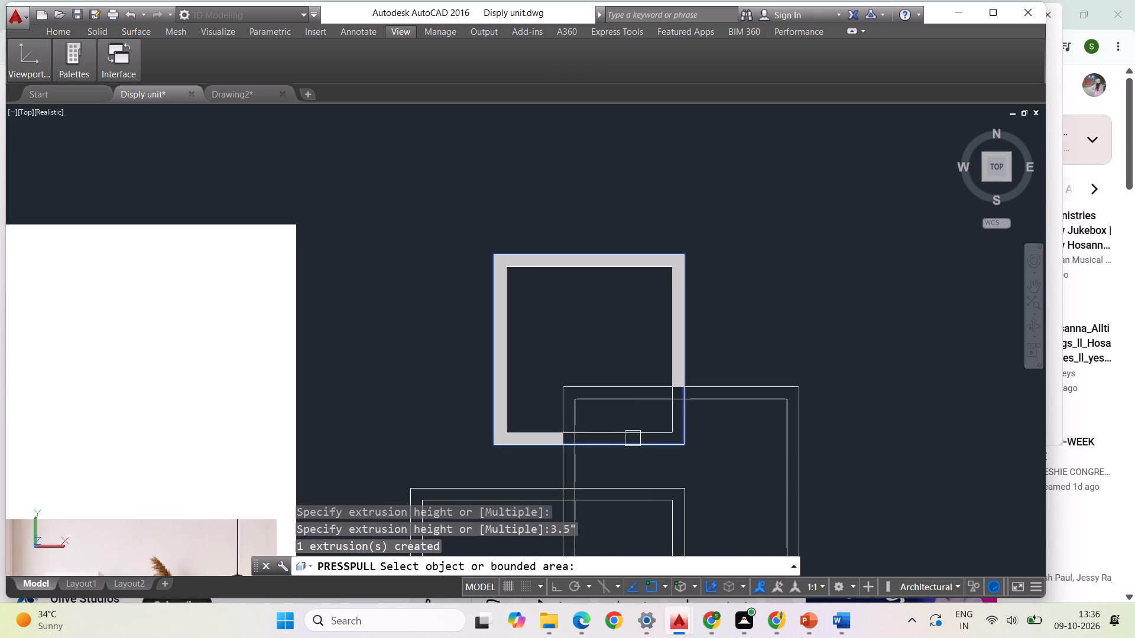
pyautogui.scroll(2, 633, 439)
pyautogui.click(612, 438)
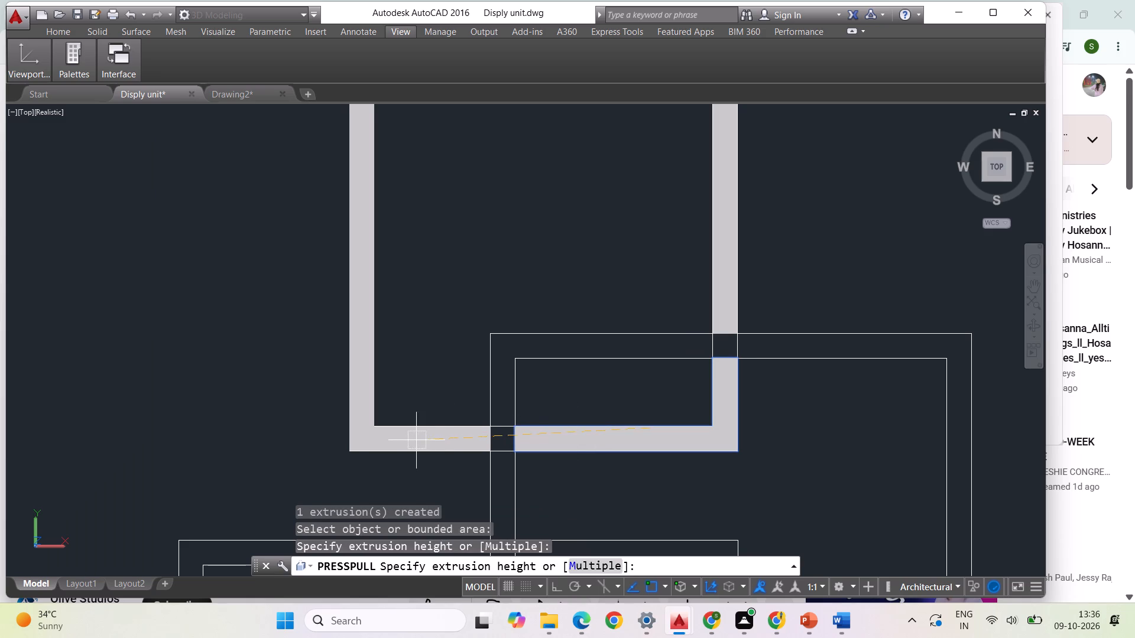
pyautogui.click(370, 427)
pyautogui.click(498, 438)
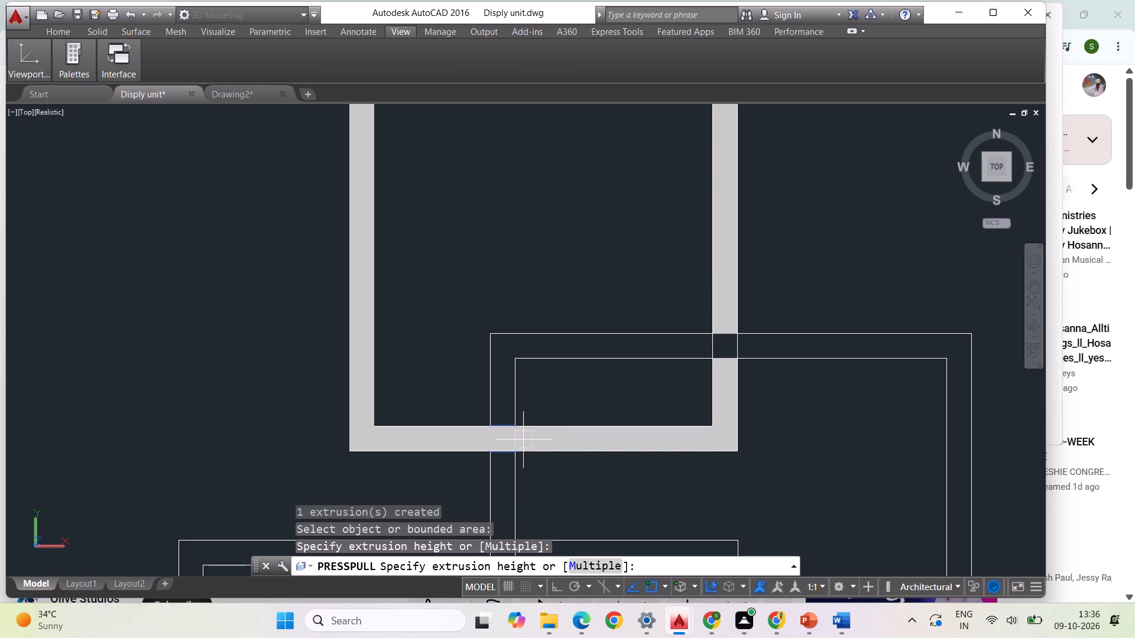
pyautogui.click(566, 441)
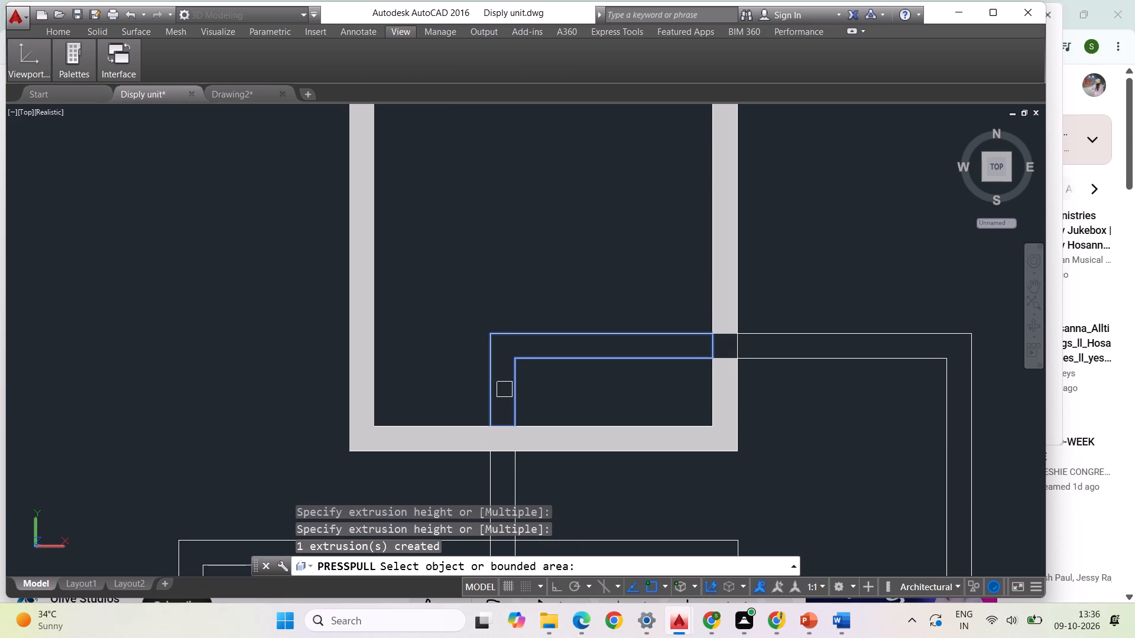
# Presspull the second square frame's border, including its part inside the top frame and their shared overlap square, level with the top frame.
pyautogui.click(503, 389)
pyautogui.click(599, 437)
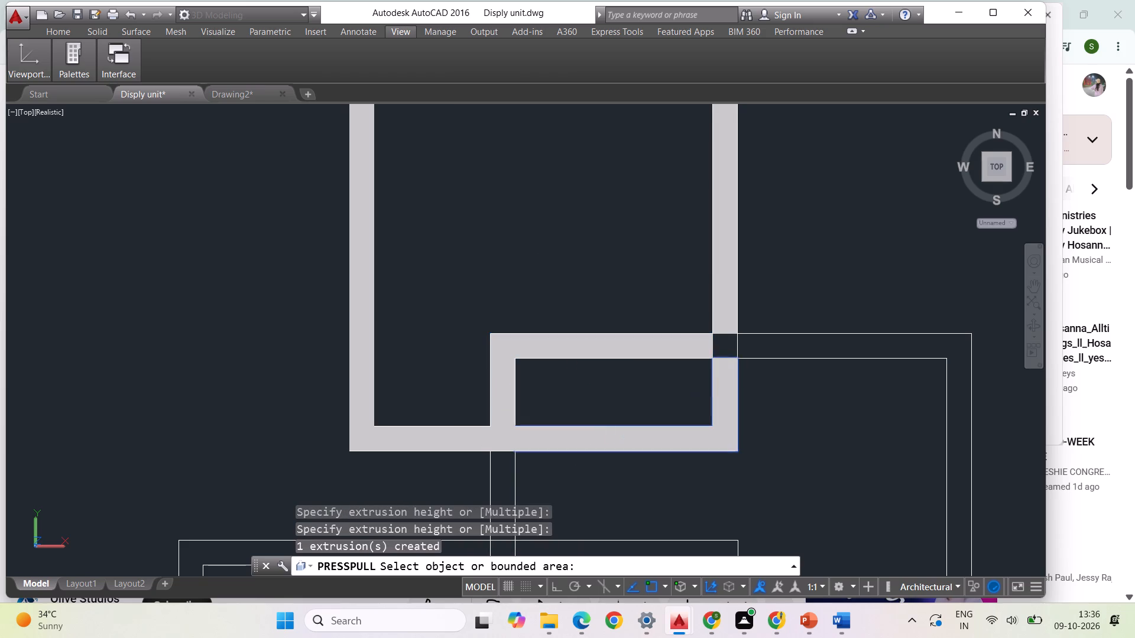
pyautogui.scroll(1, 744, 351)
pyautogui.click(724, 346)
pyautogui.click(714, 402)
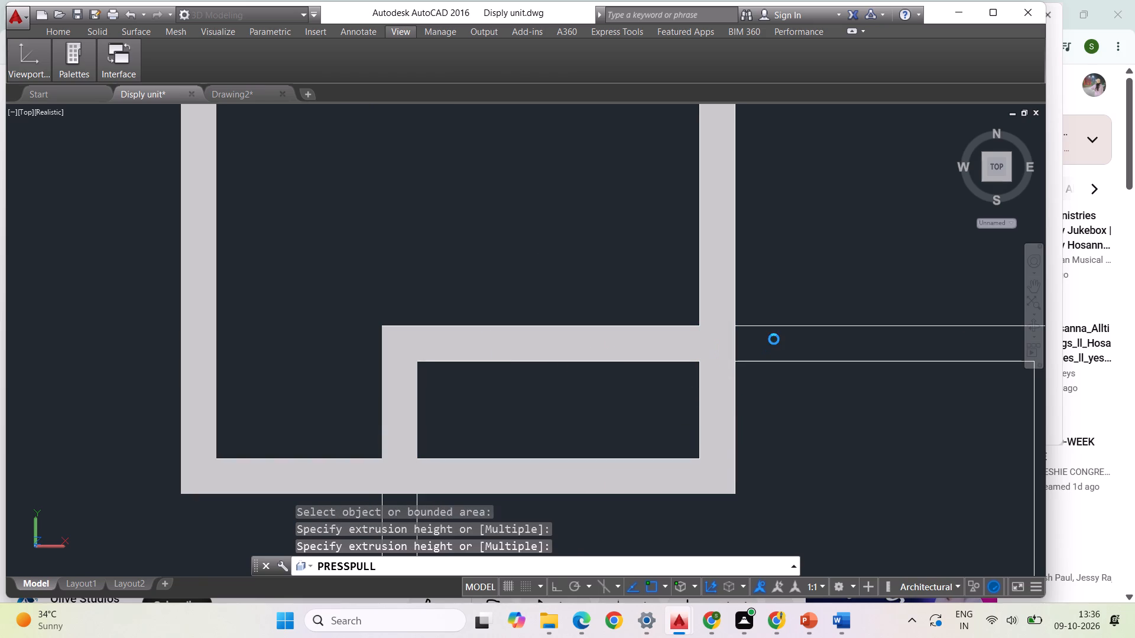
pyautogui.click(813, 345)
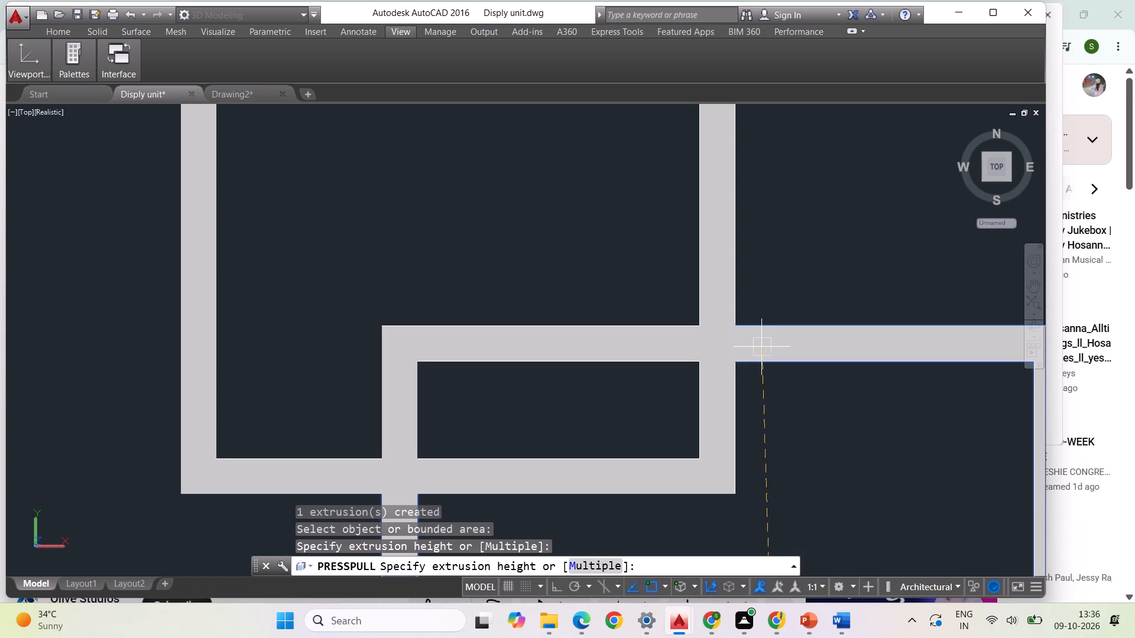
pyautogui.click(715, 344)
# Presspull the large third frame's border sections inside and just below the second frame, matching the height of the existing solids.
pyautogui.scroll(-2, 568, 347)
pyautogui.scroll(-1, 658, 313)
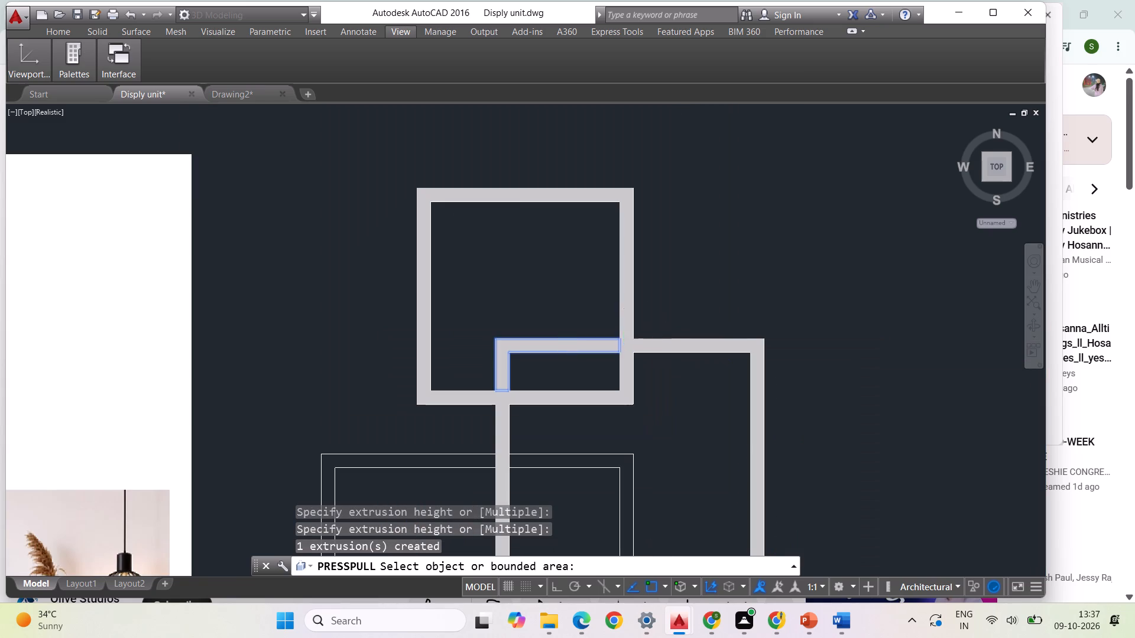
pyautogui.scroll(1, 596, 425)
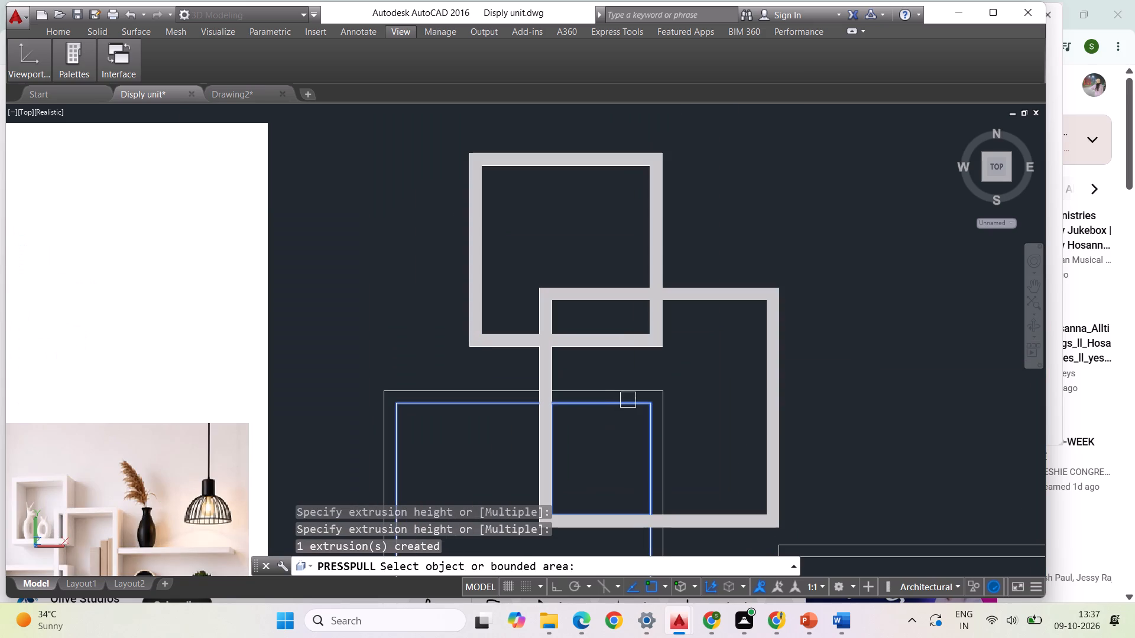
pyautogui.scroll(2, 634, 395)
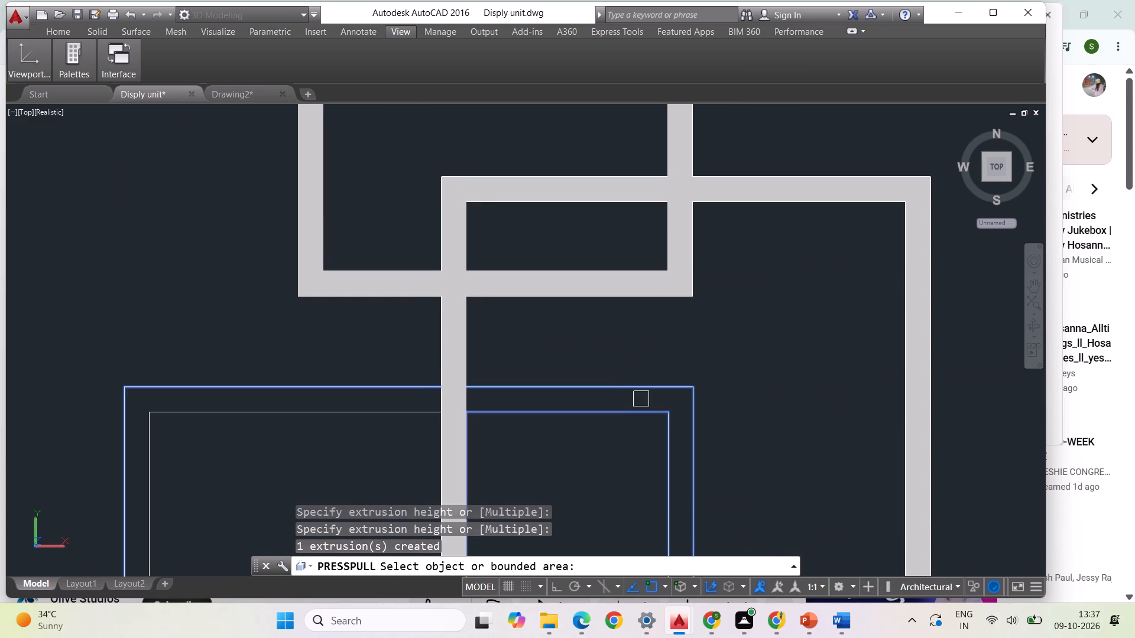
pyautogui.click(641, 399)
pyautogui.click(455, 388)
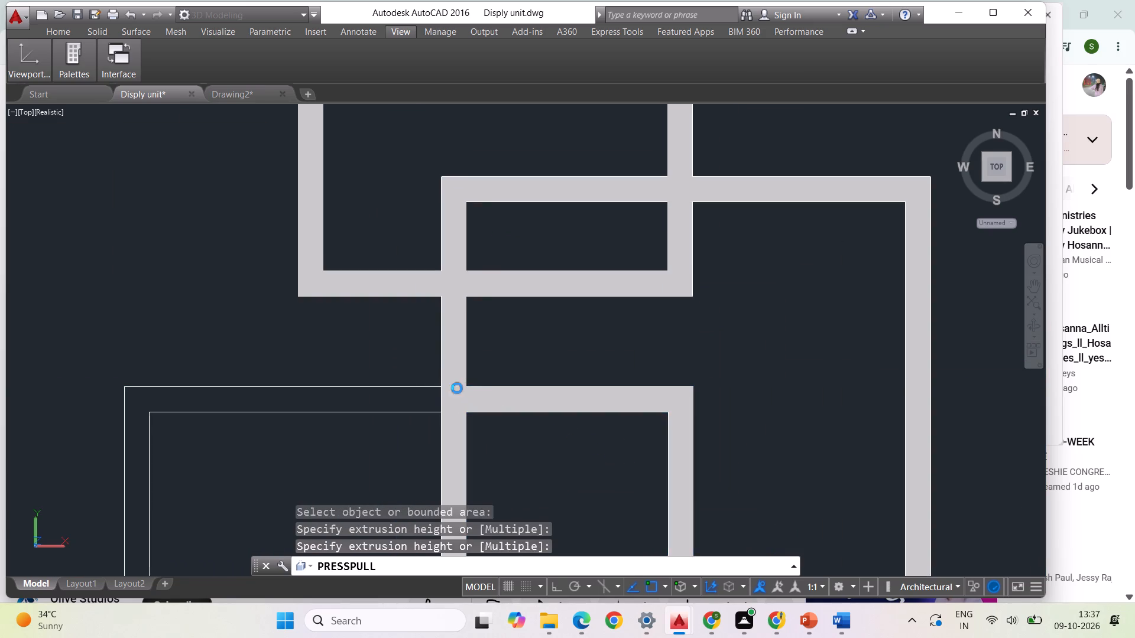
pyautogui.scroll(-2, 529, 356)
pyautogui.scroll(-1, 617, 366)
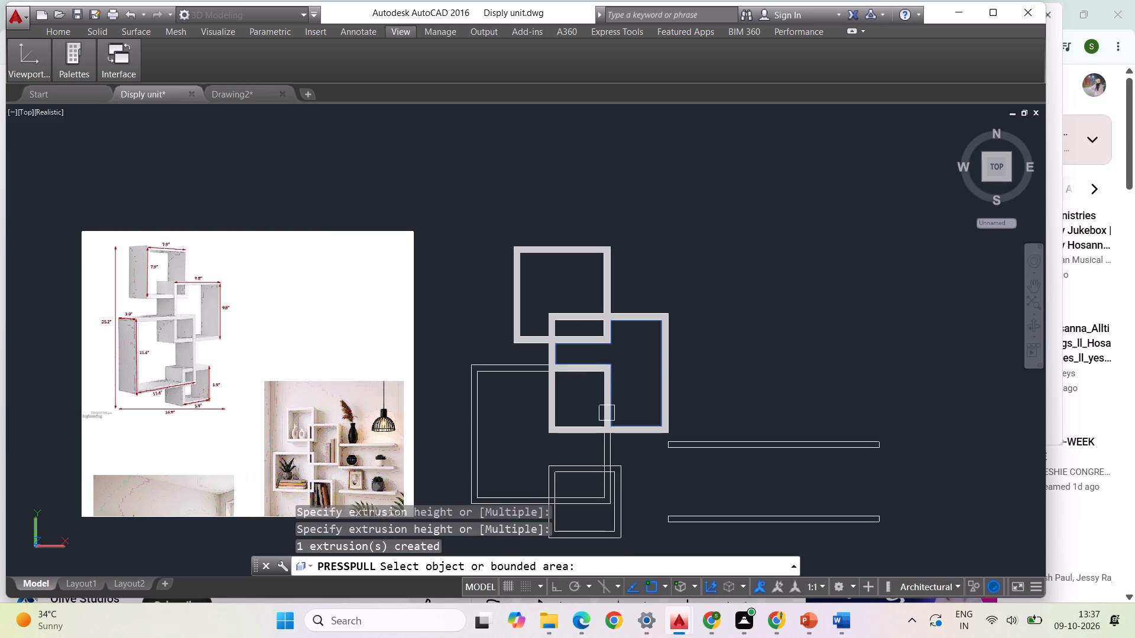
pyautogui.scroll(5, 594, 441)
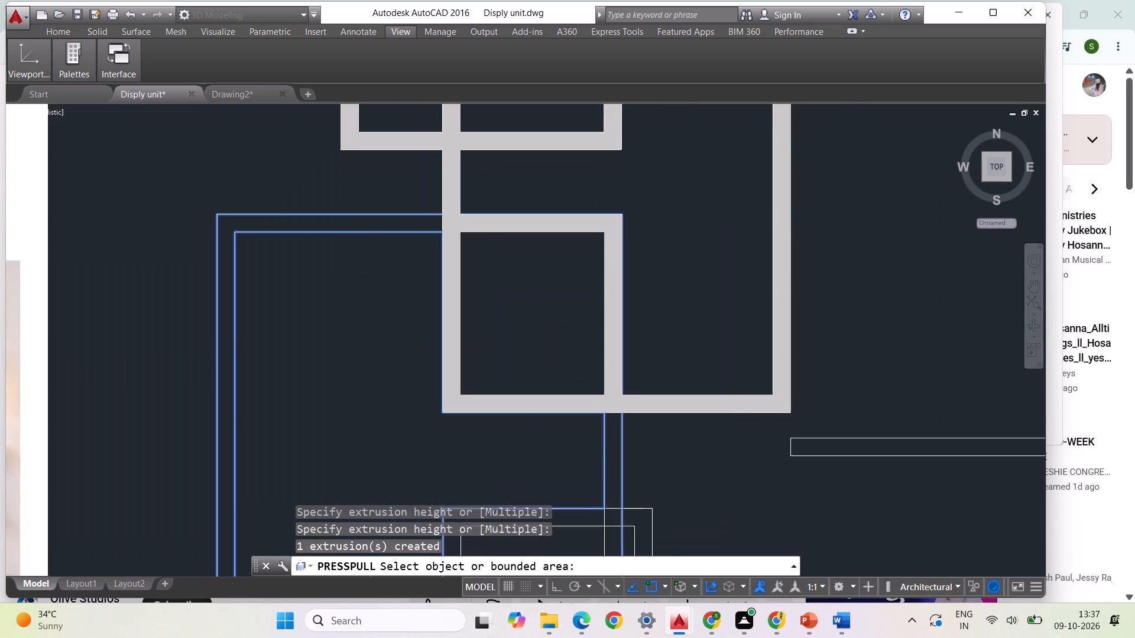
pyautogui.scroll(1, 611, 449)
pyautogui.click(613, 449)
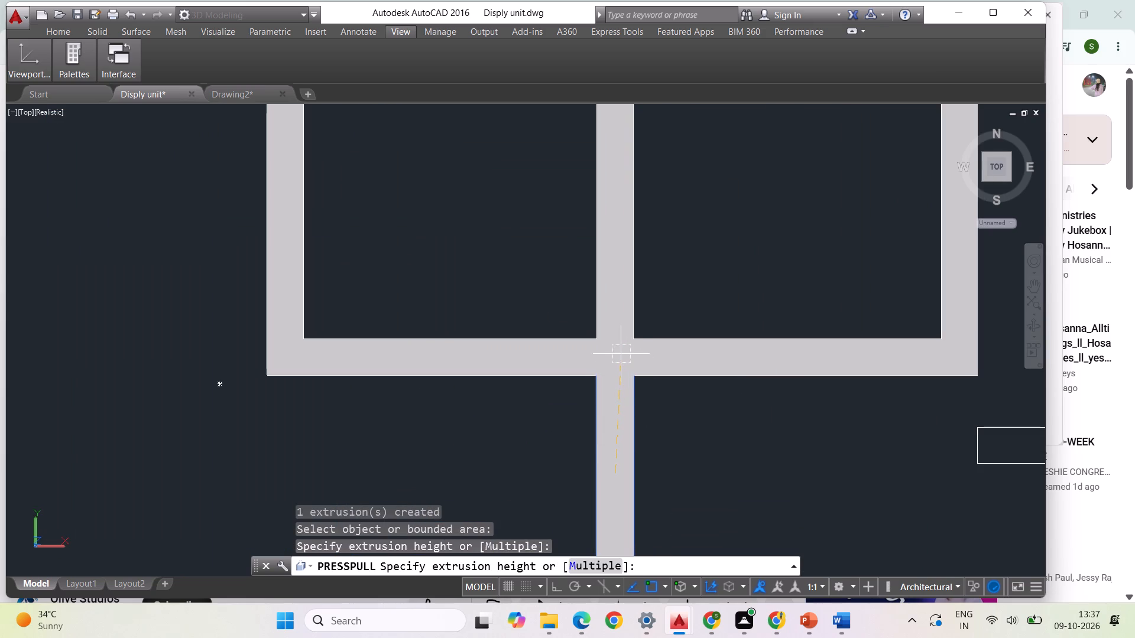
pyautogui.click(621, 354)
# Presspull the small bottom square frame's border sections and its upper overlap square with the large frame, matching the existing solids' height.
pyautogui.scroll(-3, 620, 353)
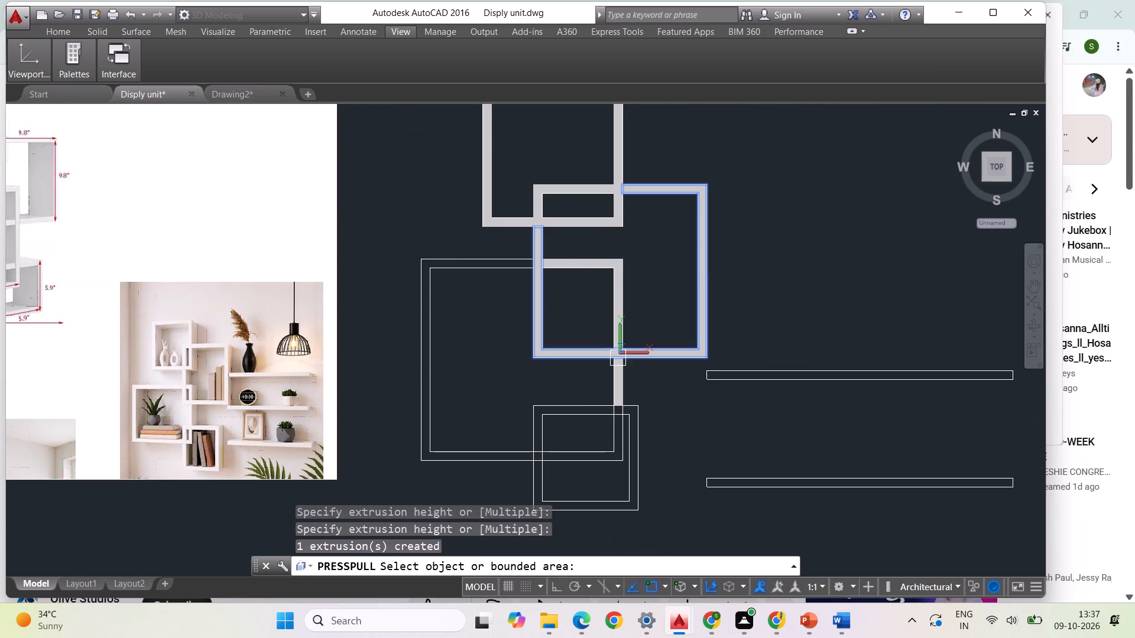
pyautogui.scroll(2, 556, 412)
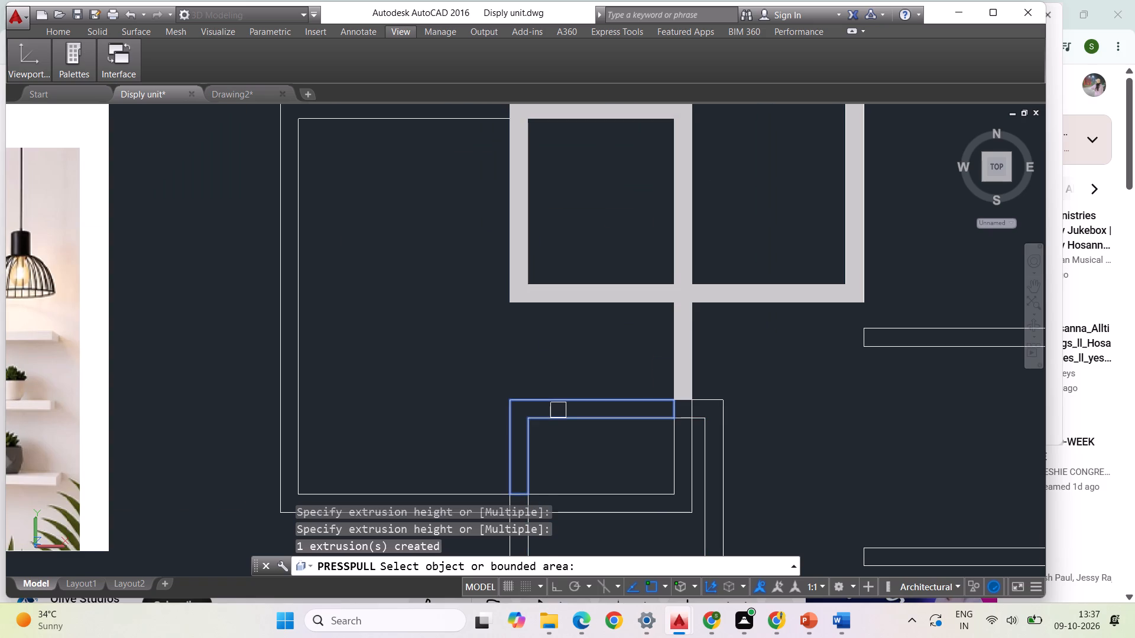
pyautogui.click(559, 411)
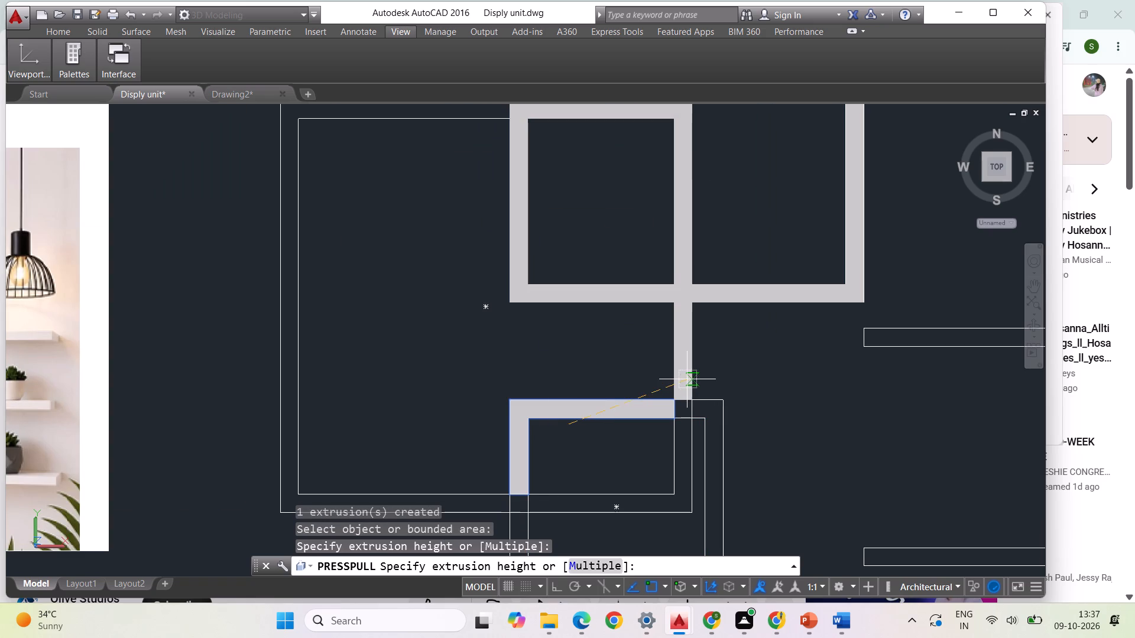
pyautogui.click(686, 291)
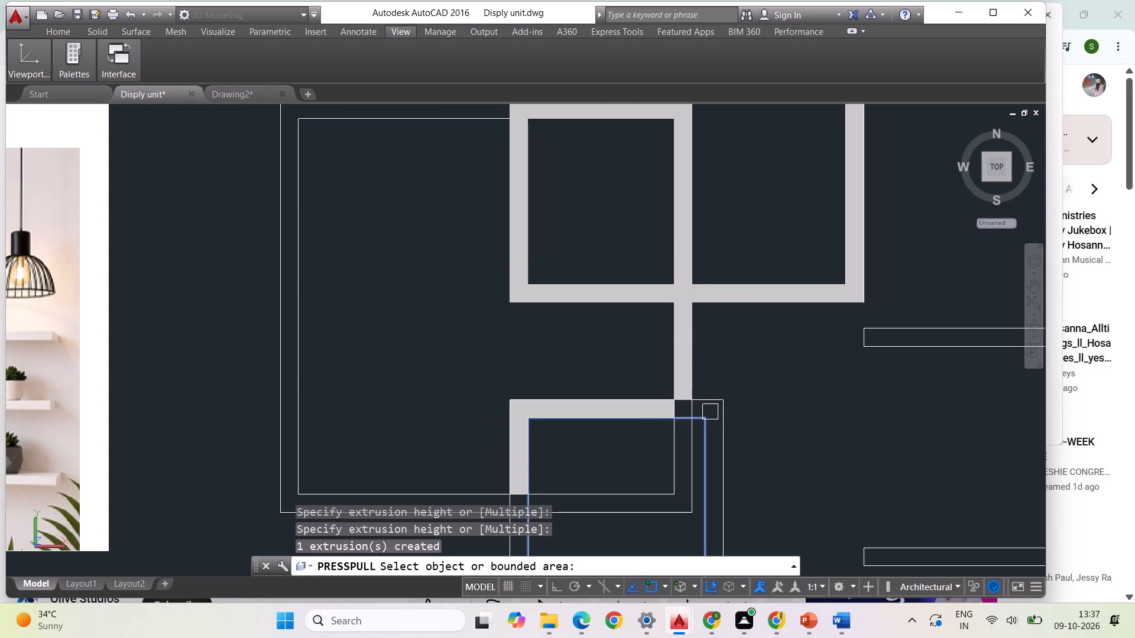
pyautogui.click(715, 409)
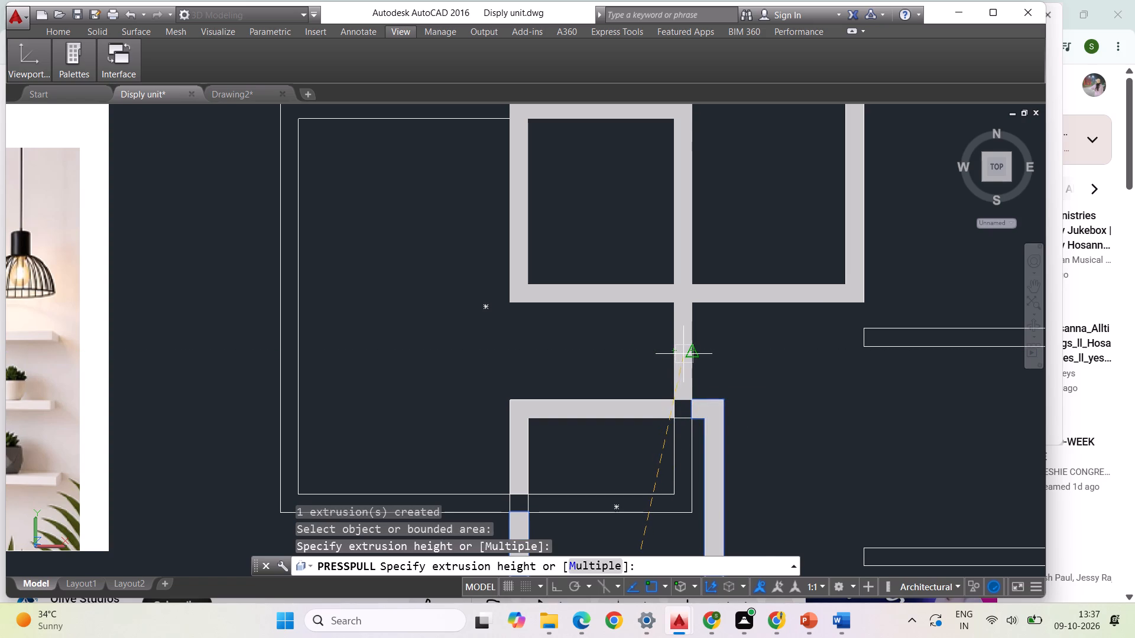
pyautogui.scroll(2, 684, 354)
pyautogui.click(677, 351)
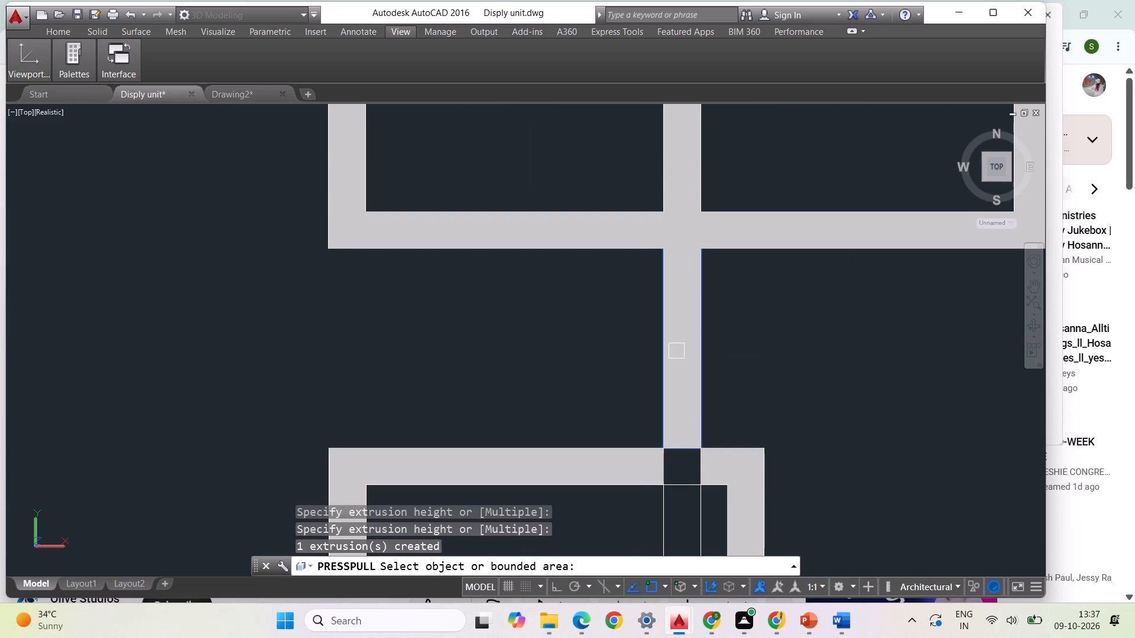
pyautogui.click(679, 462)
pyautogui.click(686, 406)
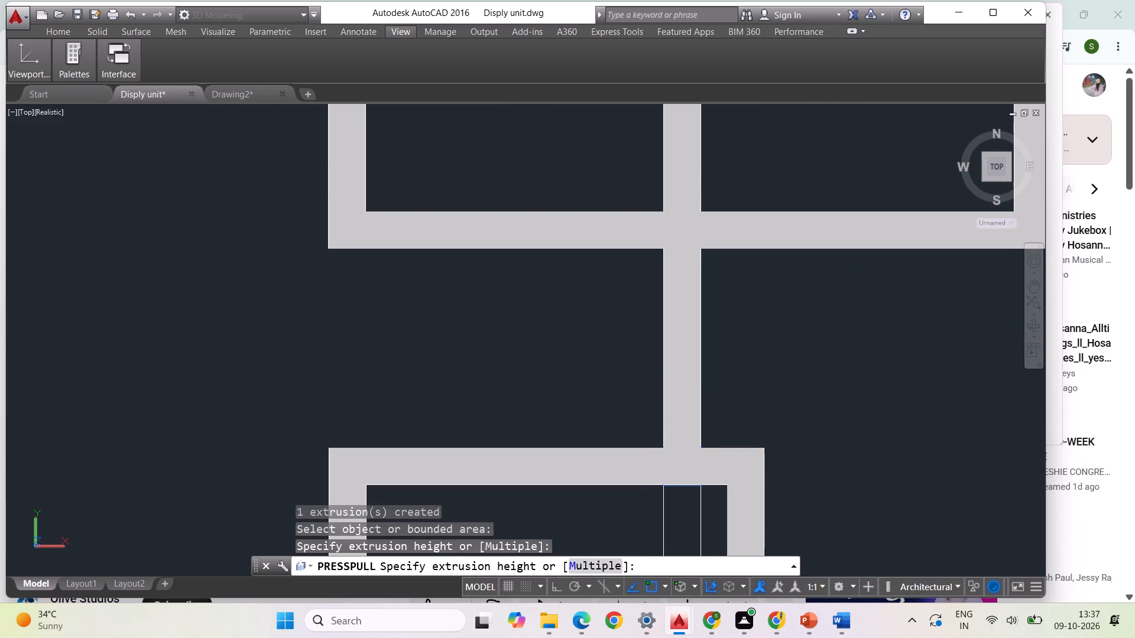
# Presspull the large frame's corner inside the small frame, their remaining overlap square and the rest of its border, level with the existing solids.
pyautogui.scroll(-4, 686, 405)
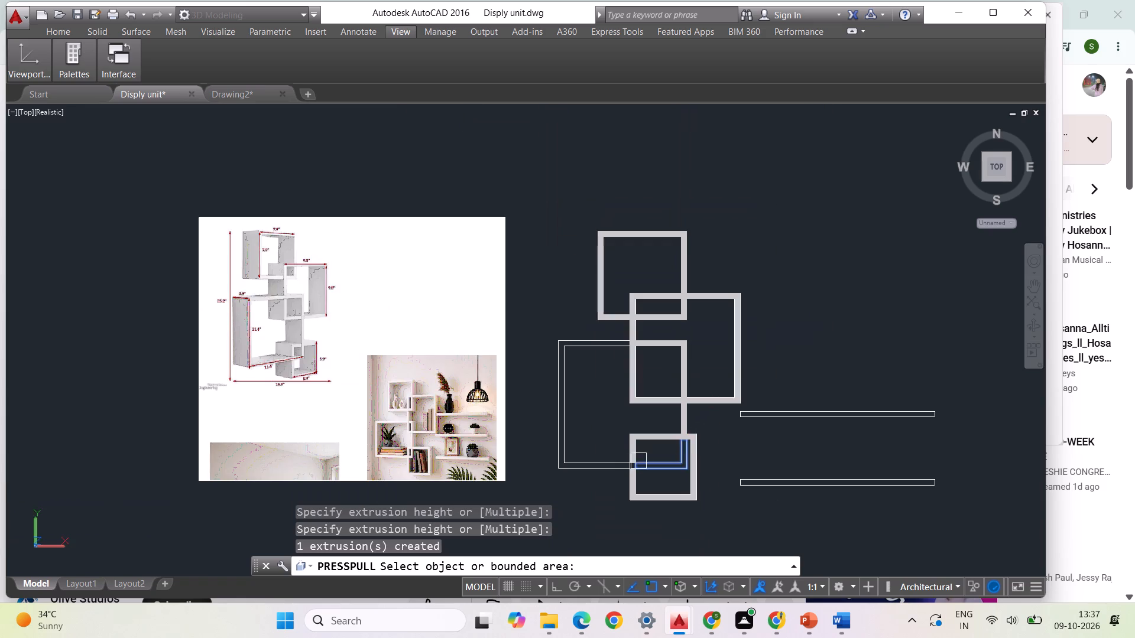
pyautogui.scroll(3, 630, 465)
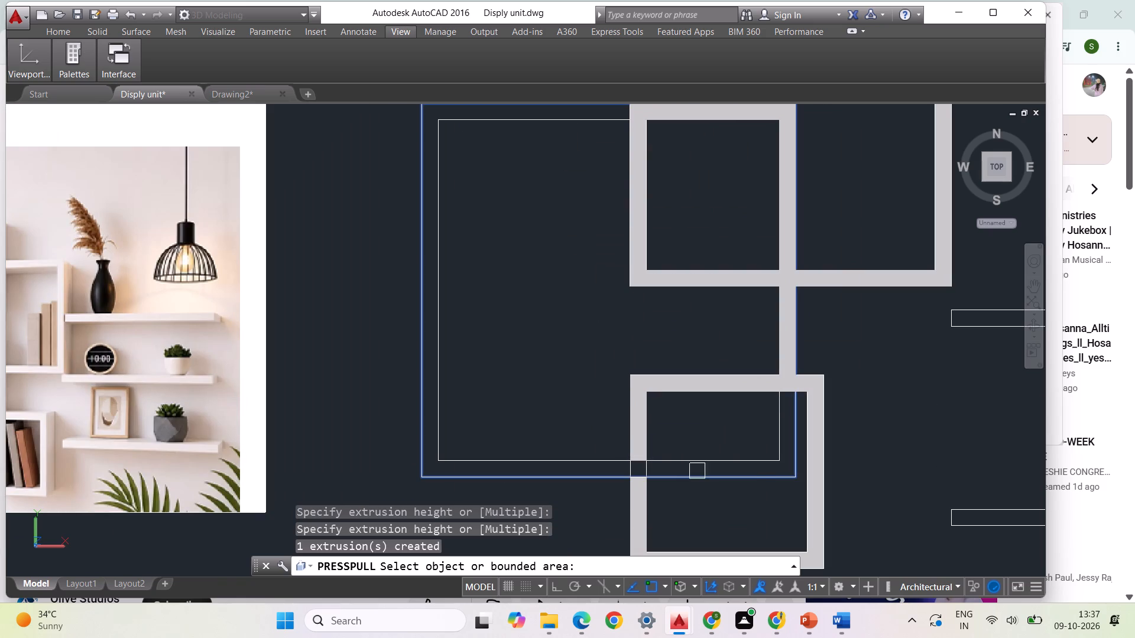
pyautogui.scroll(2, 771, 470)
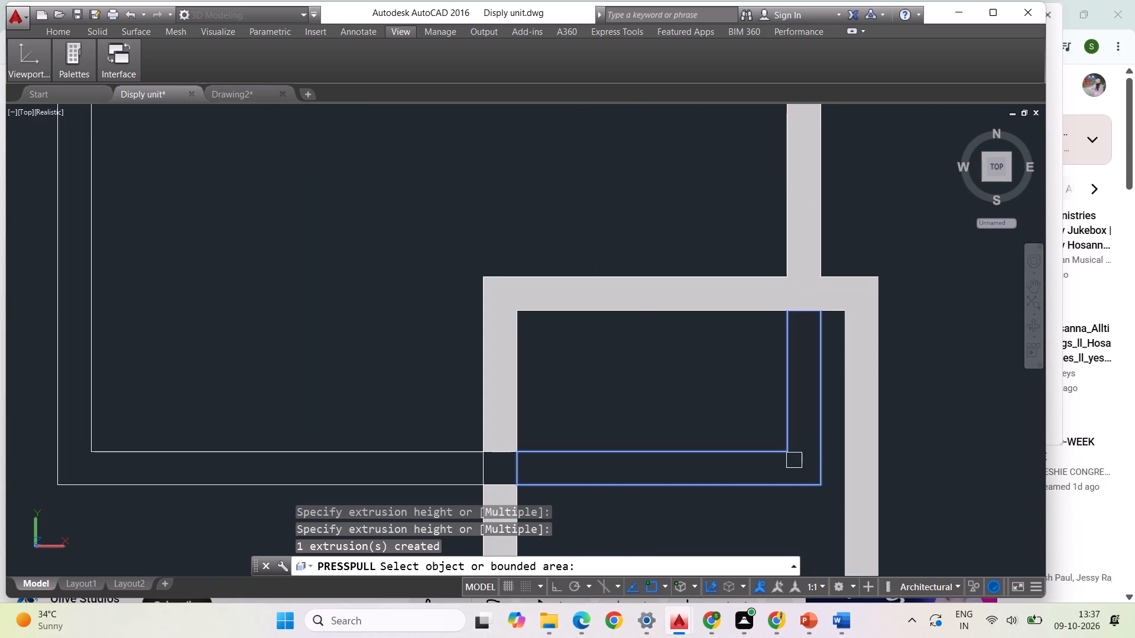
pyautogui.click(808, 438)
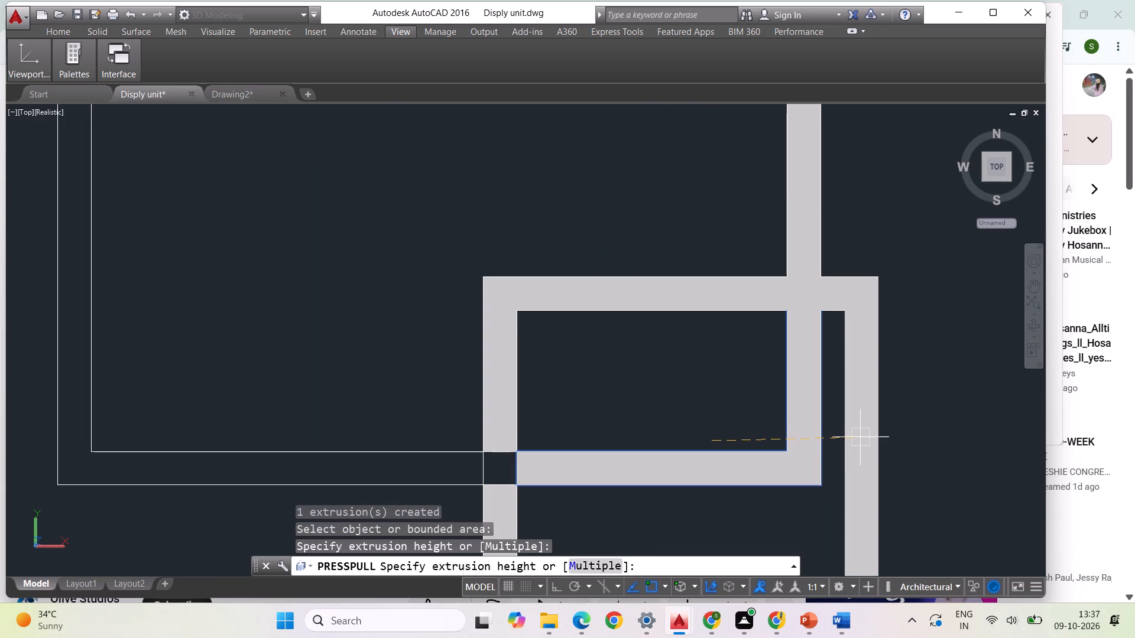
pyautogui.click(870, 439)
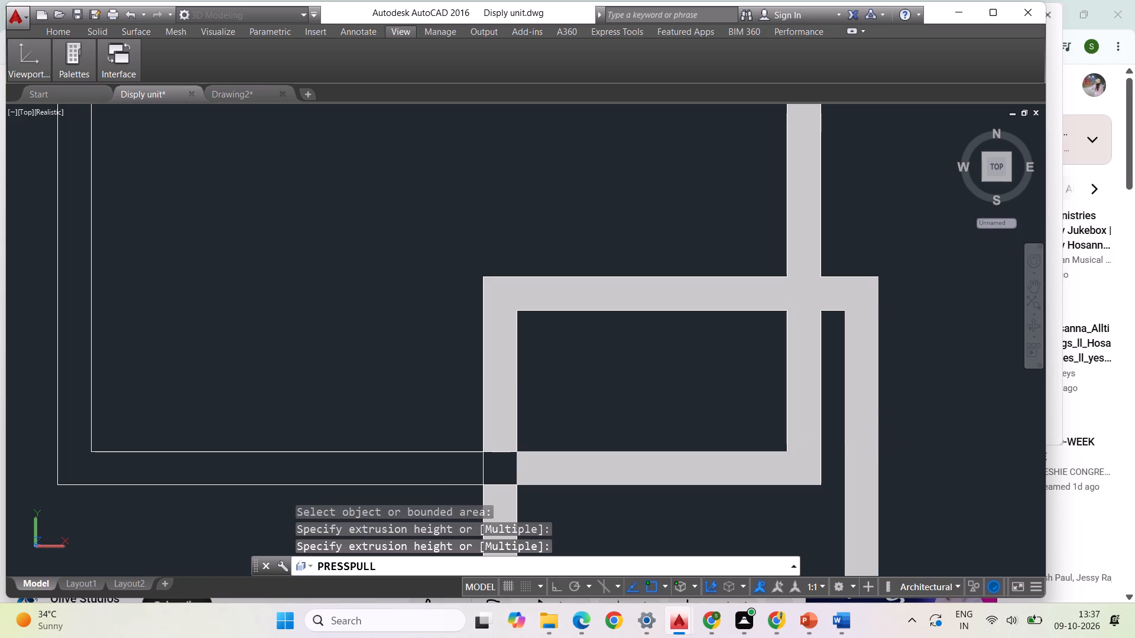
pyautogui.click(496, 468)
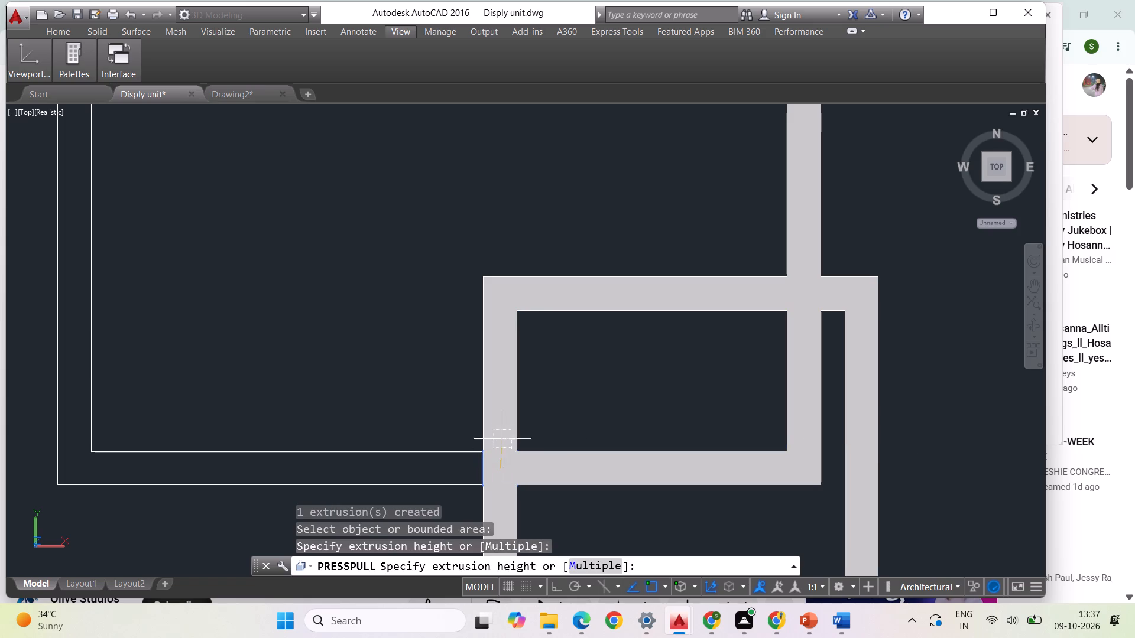
pyautogui.click(504, 410)
pyautogui.scroll(-2, 507, 405)
pyautogui.scroll(-1, 667, 415)
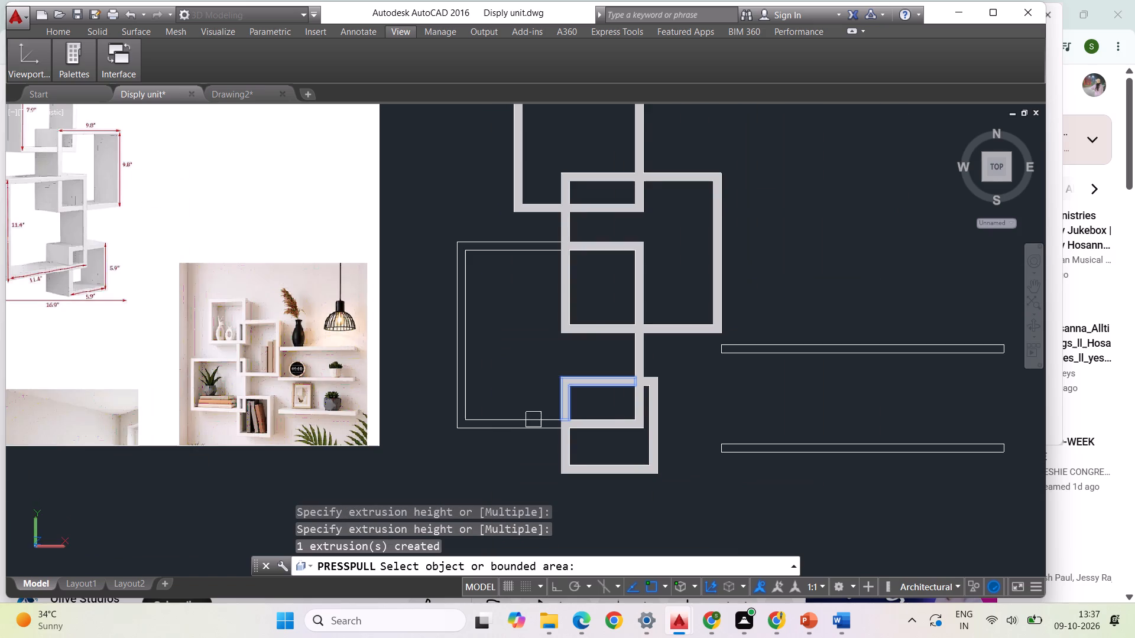
pyautogui.scroll(3, 504, 420)
pyautogui.click(497, 436)
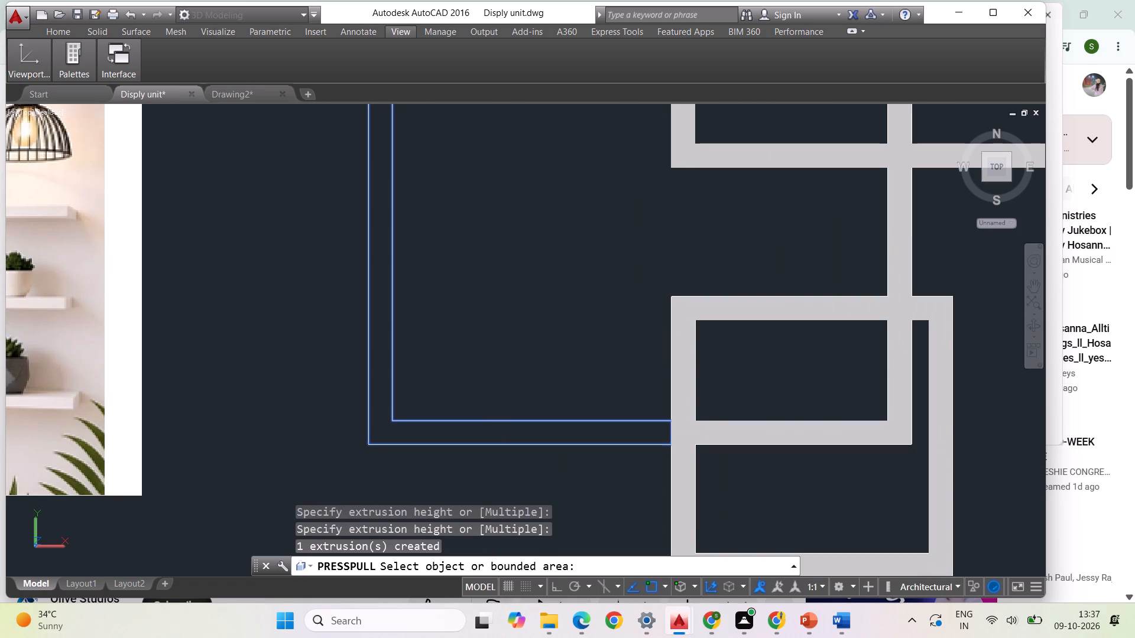
pyautogui.click(711, 430)
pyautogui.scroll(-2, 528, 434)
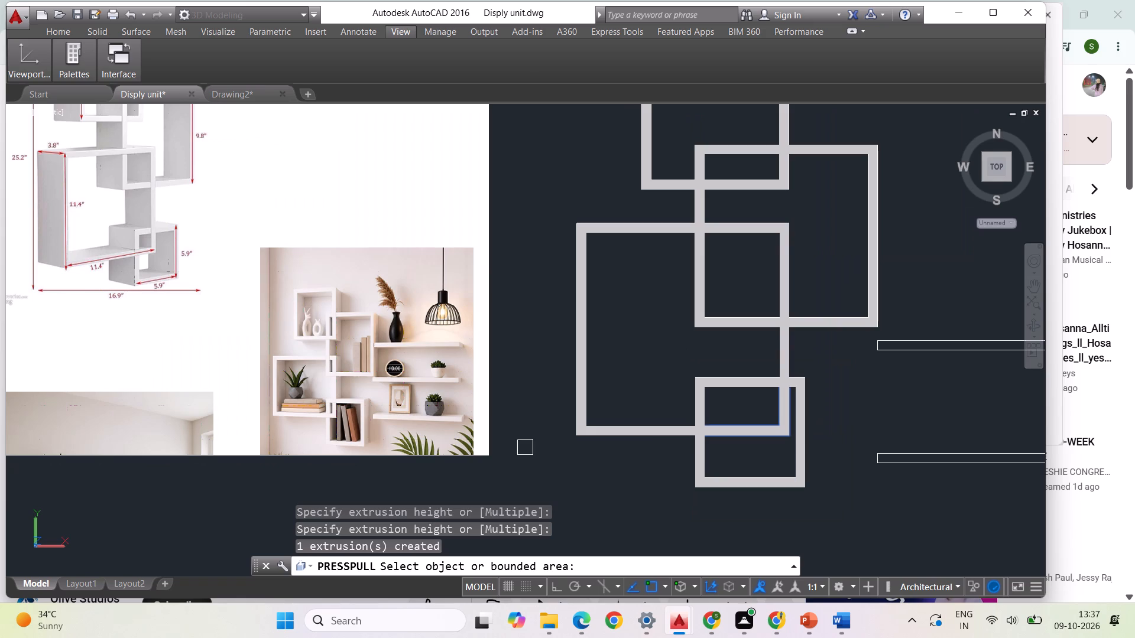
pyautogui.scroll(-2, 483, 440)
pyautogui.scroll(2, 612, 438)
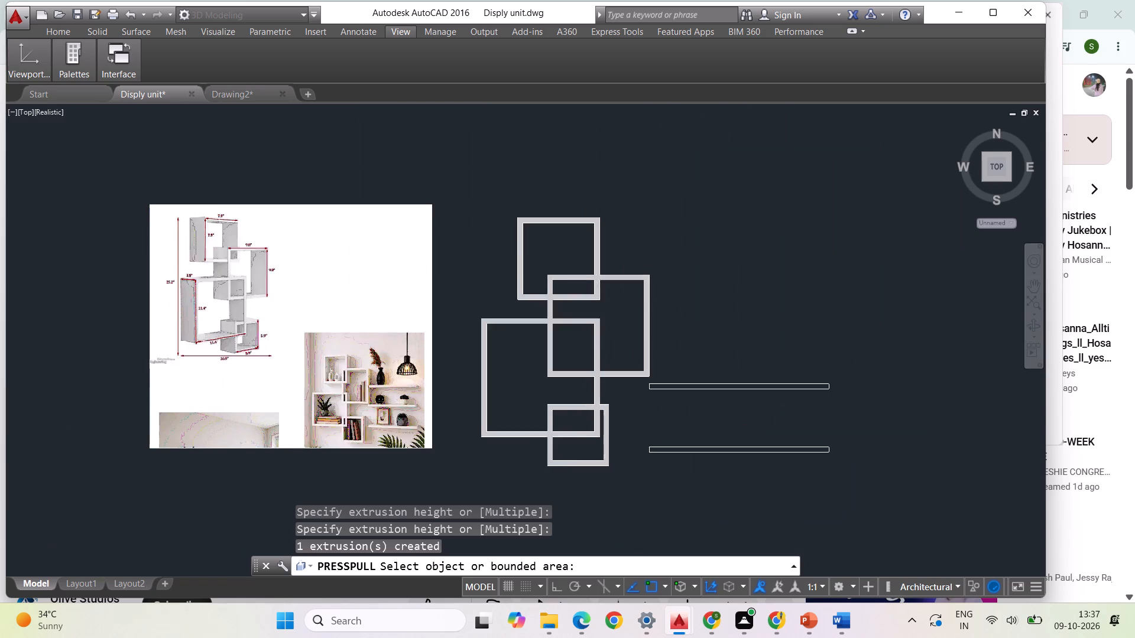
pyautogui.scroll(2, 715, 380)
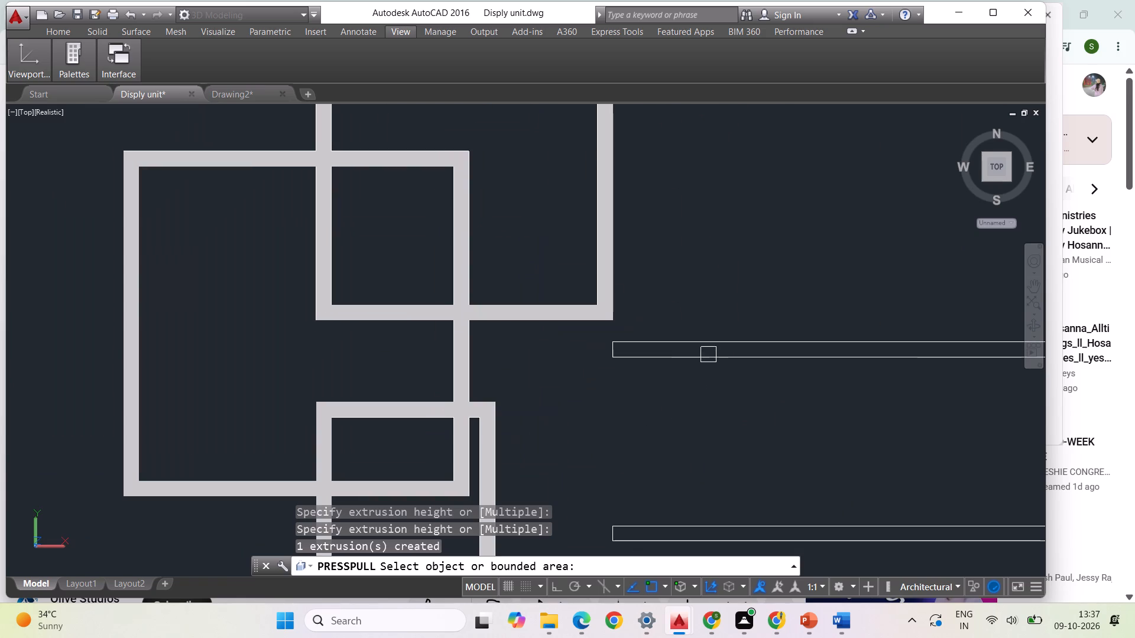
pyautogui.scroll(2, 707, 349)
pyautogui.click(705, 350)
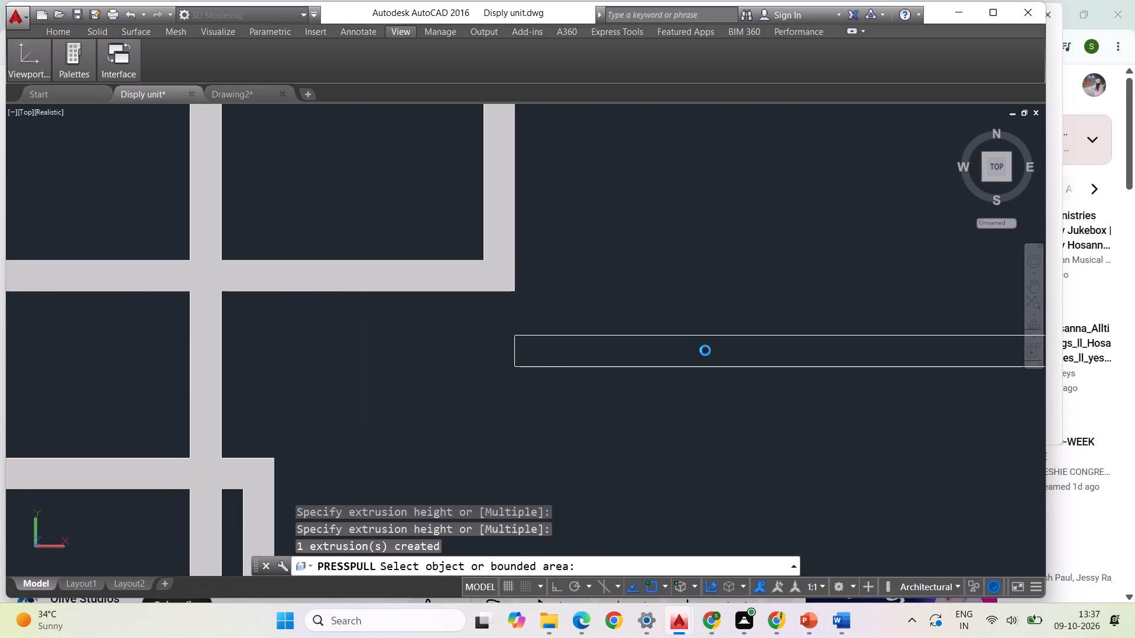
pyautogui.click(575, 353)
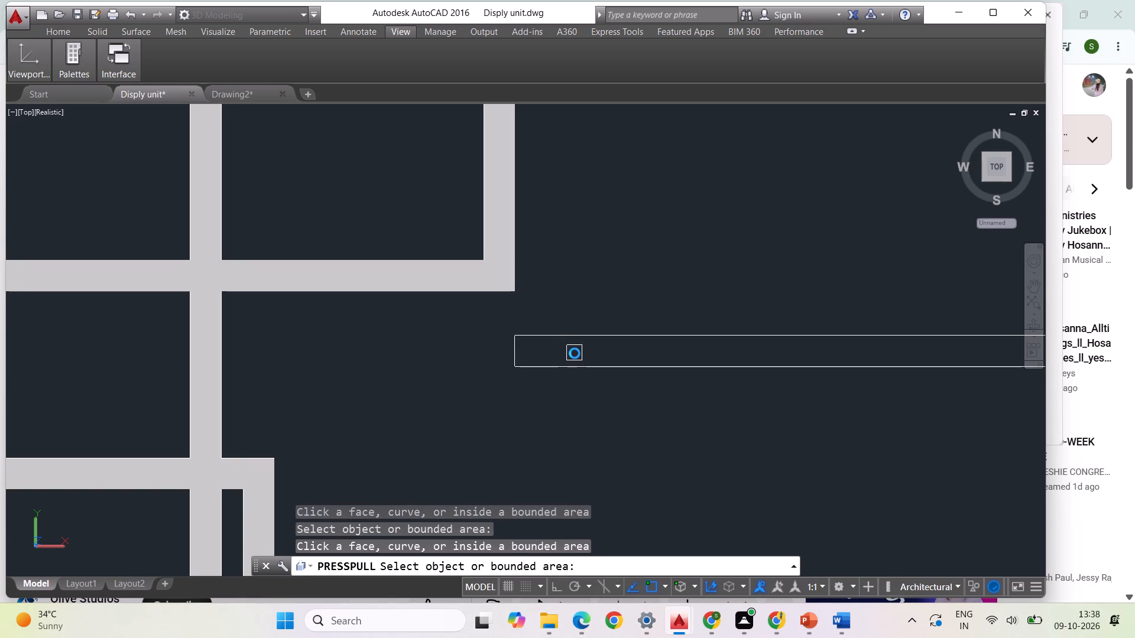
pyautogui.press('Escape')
# Presspull the upper horizontal shelf rectangle beside the square frames to a height of 3.5".
pyautogui.scroll(-2, 561, 409)
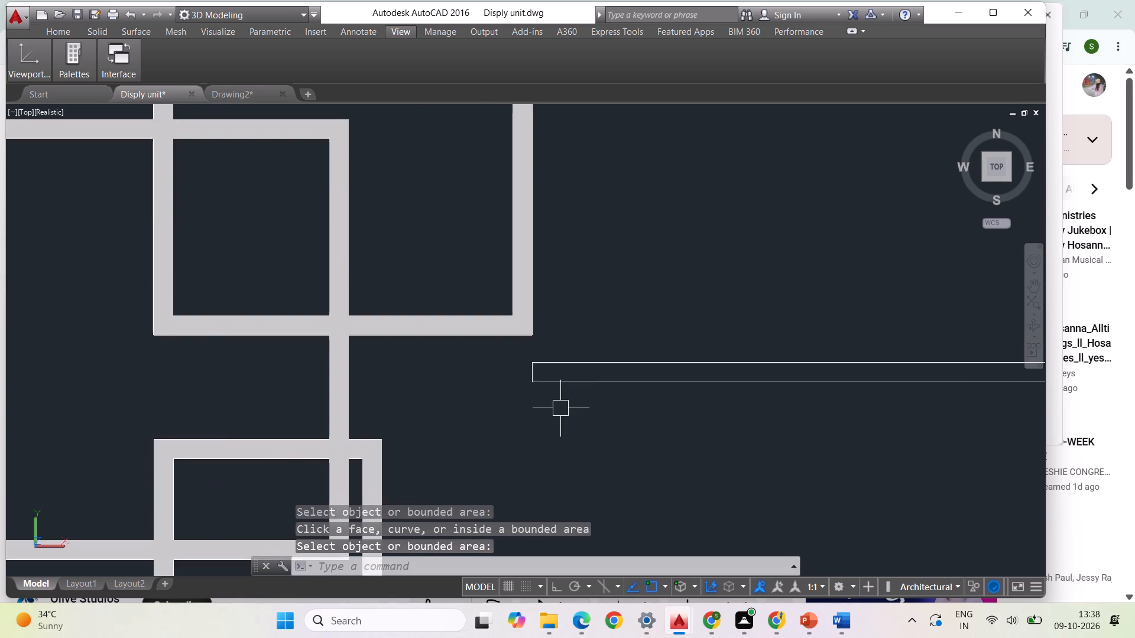
pyautogui.scroll(-1, 583, 433)
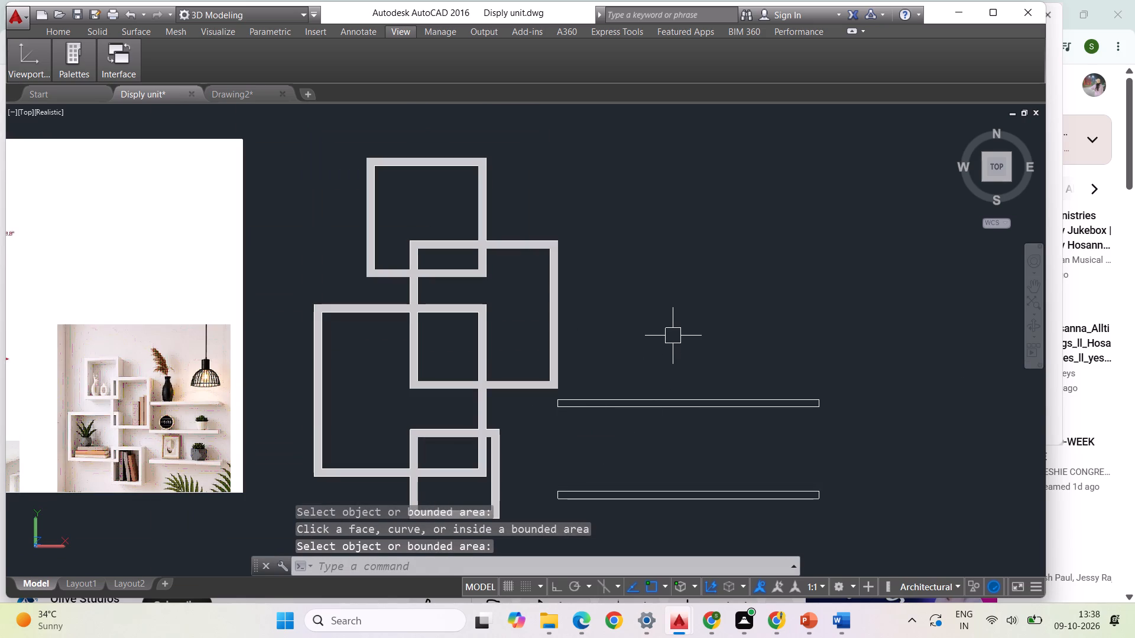
pyautogui.write('PRES')
pyautogui.press('Return')
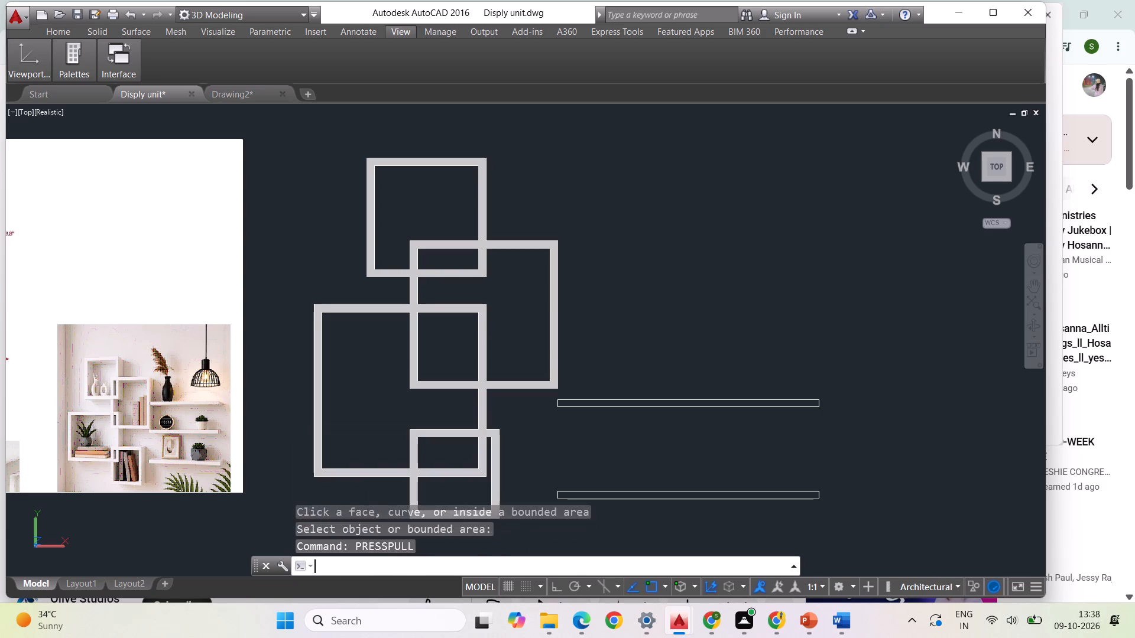
pyautogui.scroll(2, 661, 402)
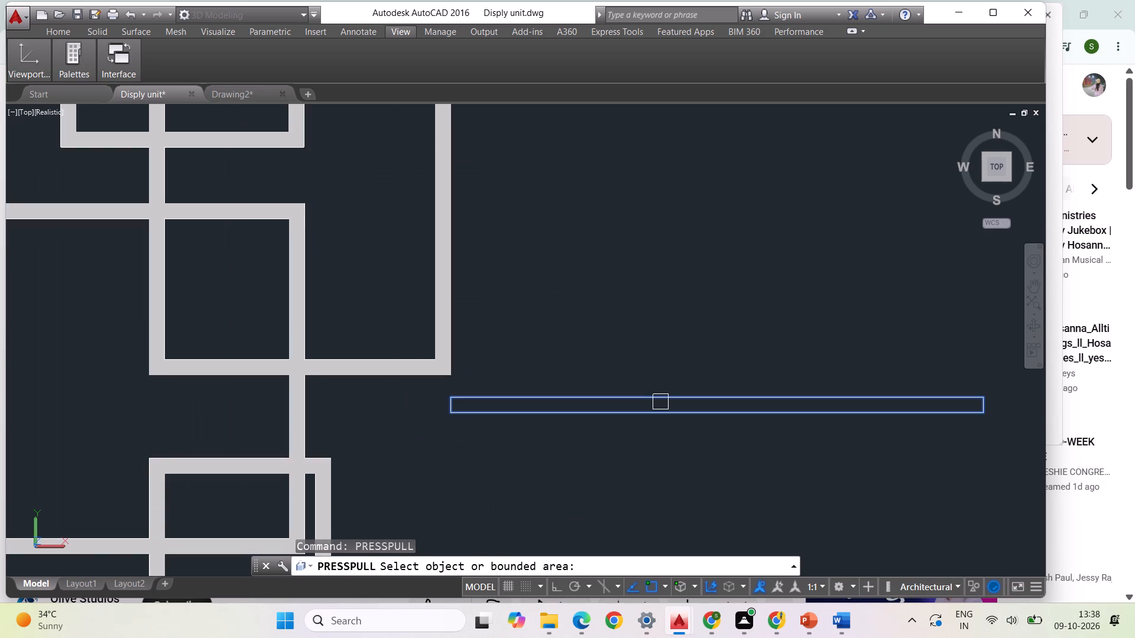
pyautogui.scroll(3, 660, 407)
pyautogui.click(658, 403)
pyautogui.scroll(-2, 711, 413)
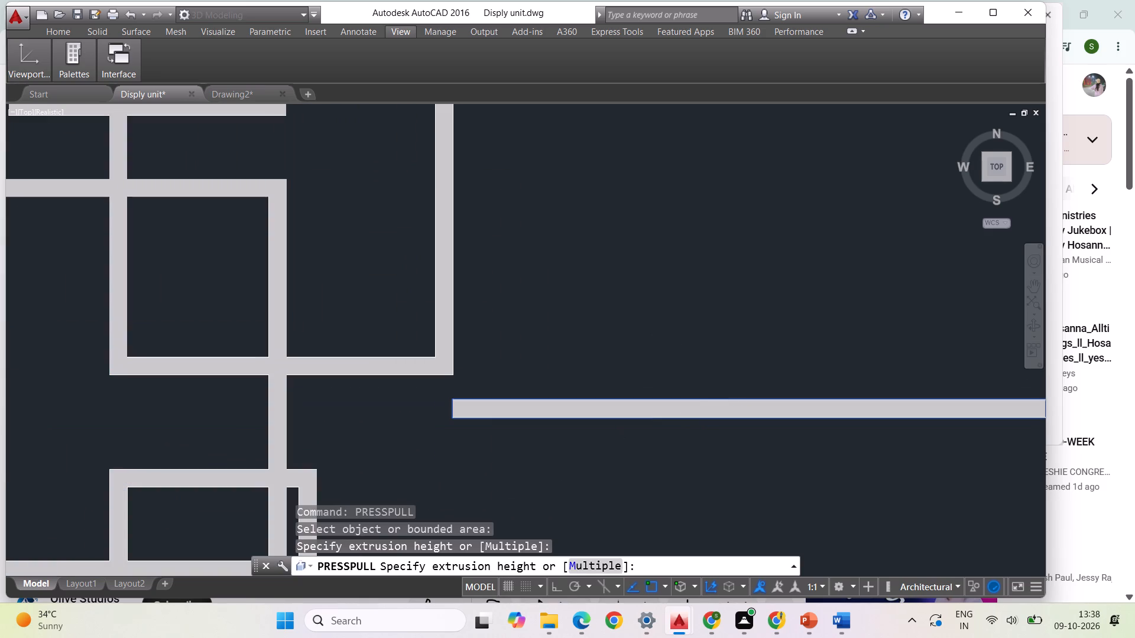
pyautogui.write('3.5"')
pyautogui.press('Return')
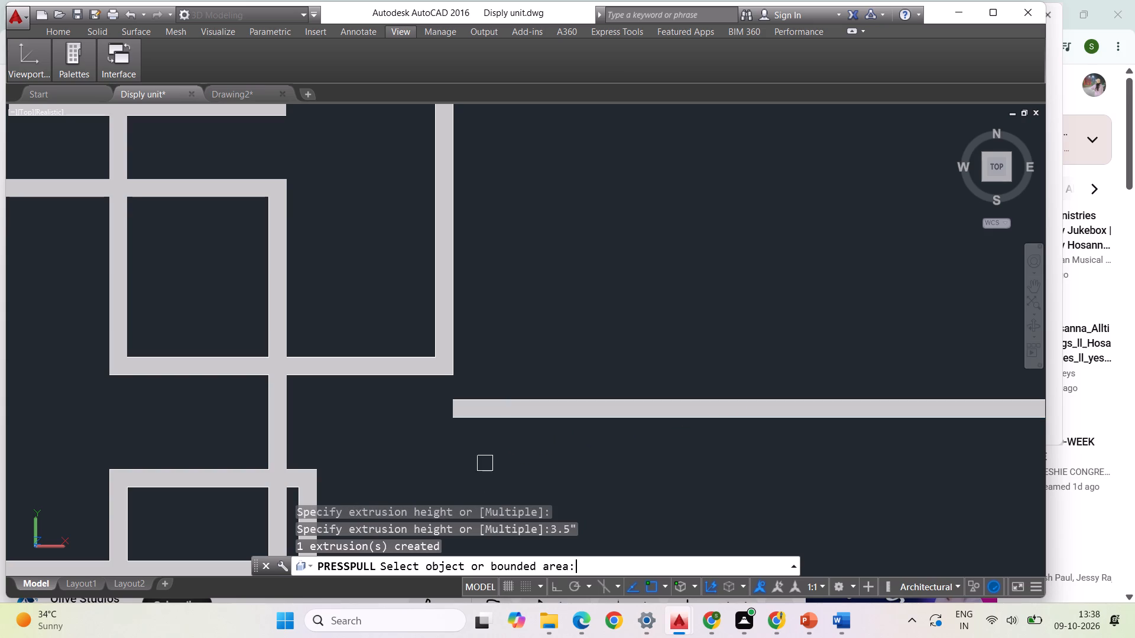
pyautogui.scroll(-2, 585, 363)
pyautogui.scroll(2, 592, 465)
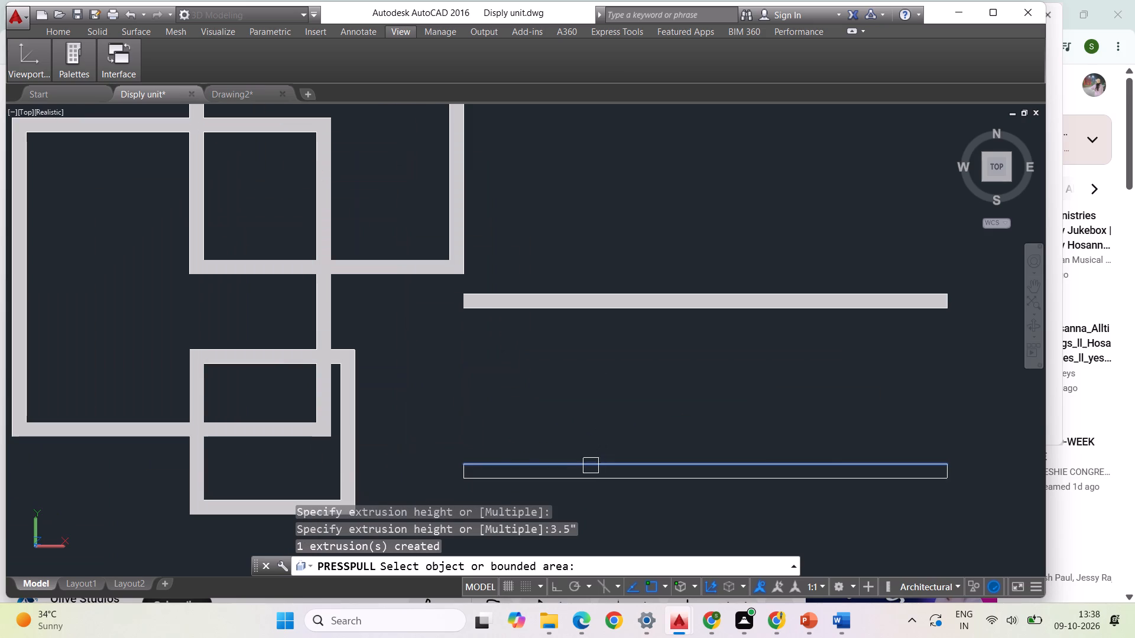
pyautogui.scroll(3, 588, 472)
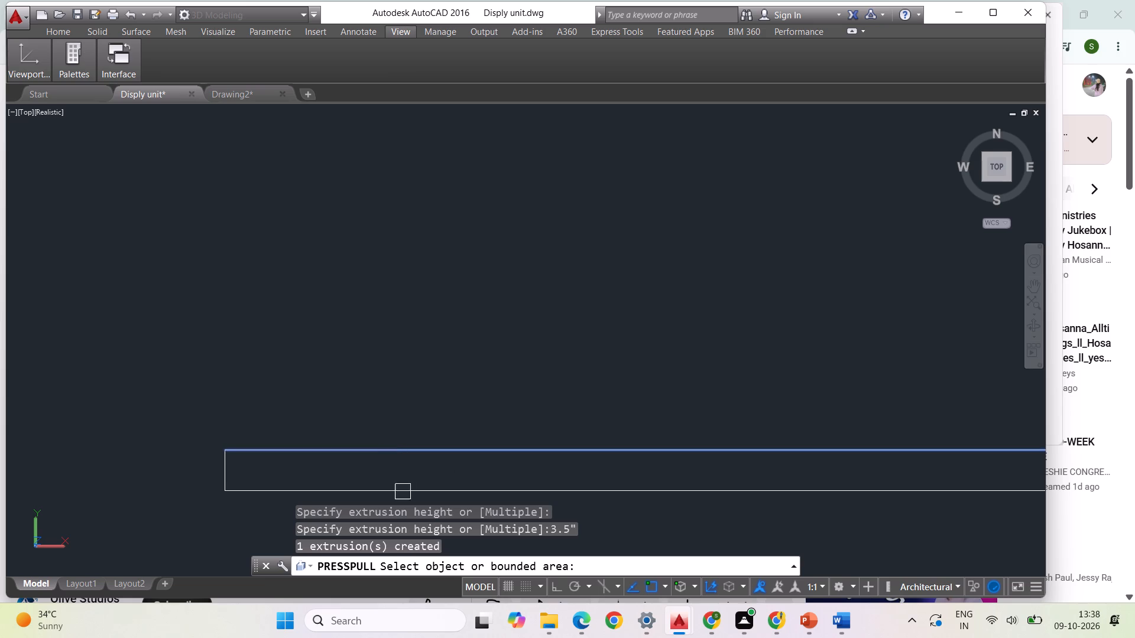
pyautogui.press('Escape')
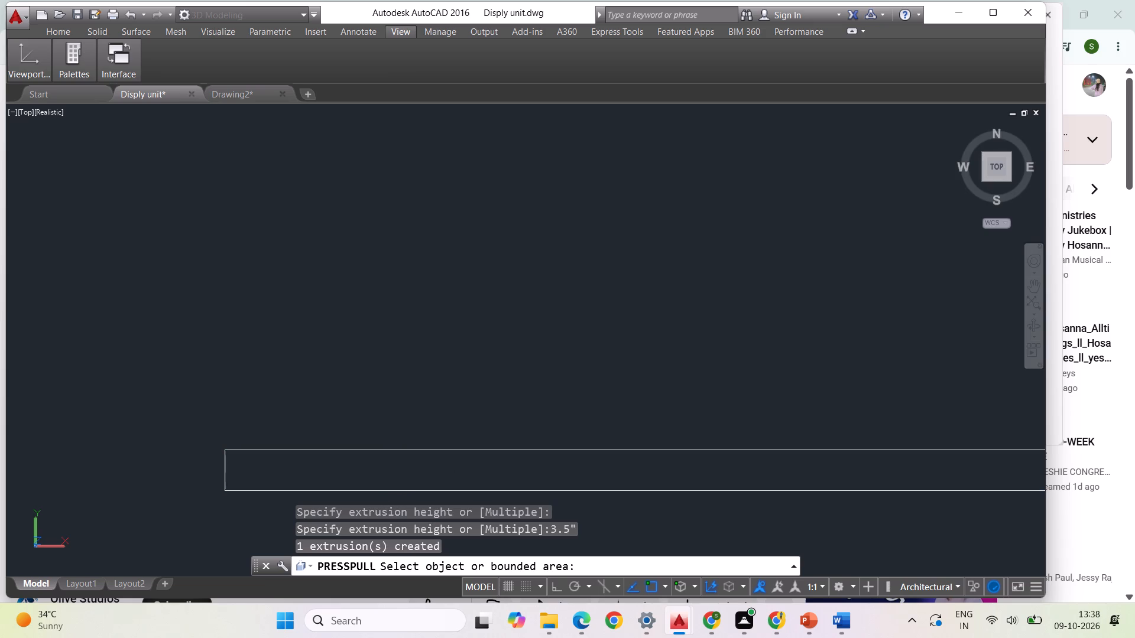
# Group the four outline lines of the lower horizontal shelf.
pyautogui.scroll(-1, 400, 417)
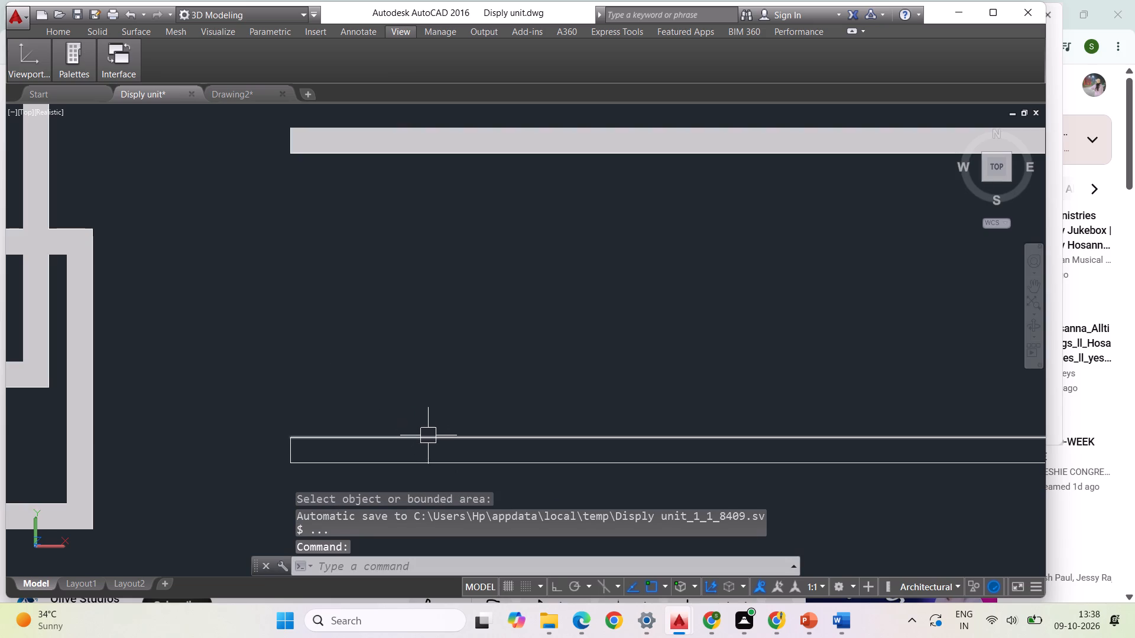
pyautogui.click(429, 436)
pyautogui.click(286, 454)
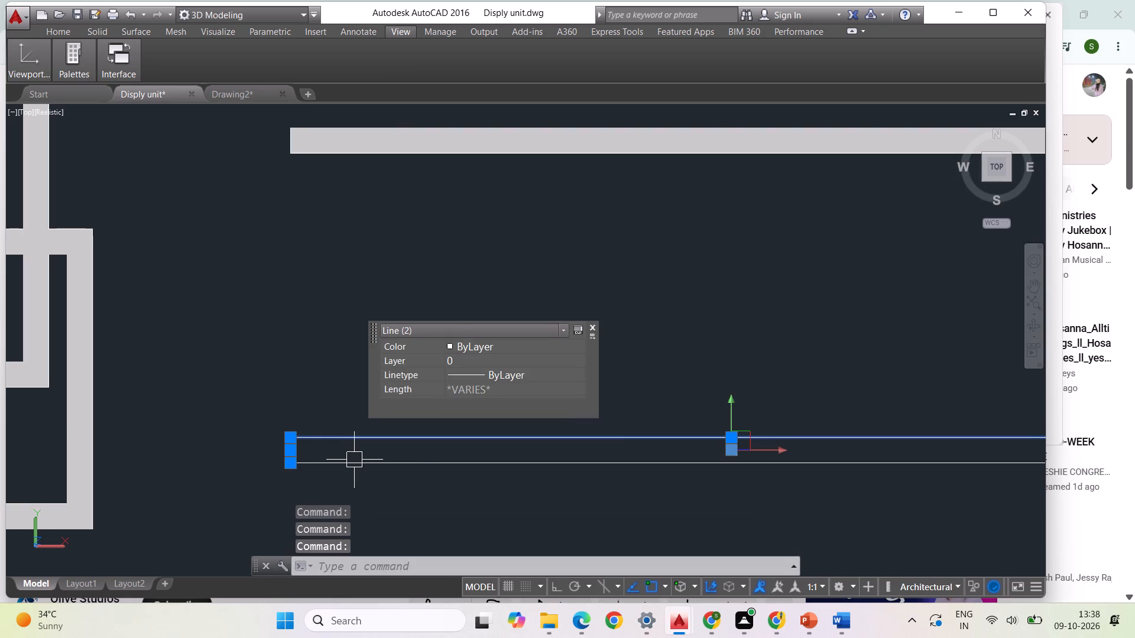
pyautogui.click(355, 460)
pyautogui.scroll(-2, 229, 476)
pyautogui.scroll(3, 565, 468)
pyautogui.scroll(3, 625, 450)
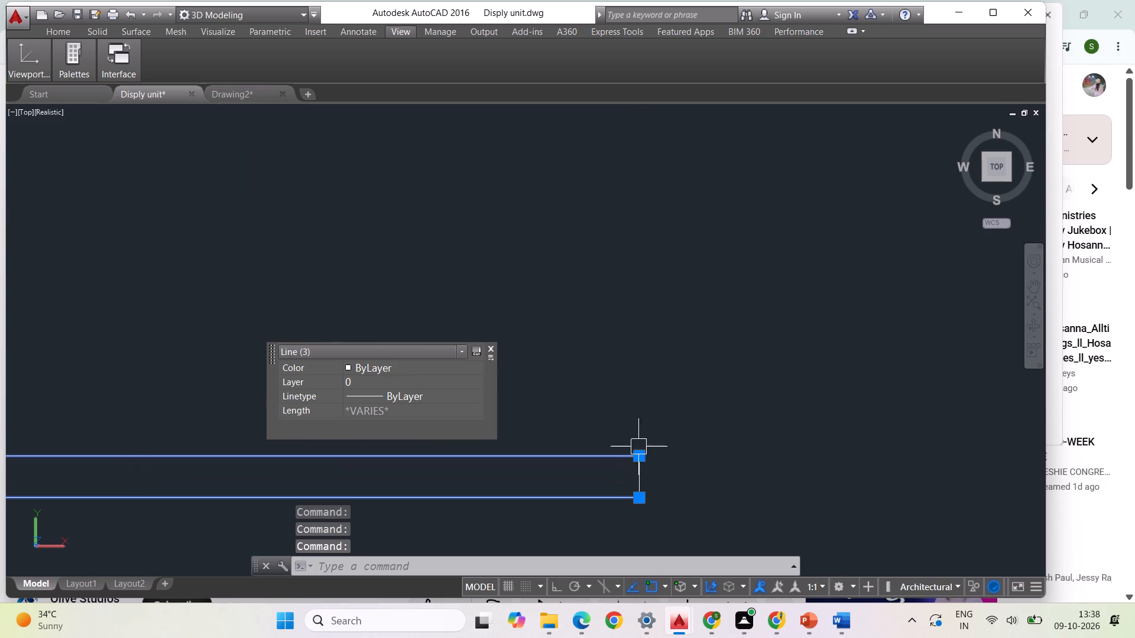
pyautogui.click(636, 478)
pyautogui.rightClick(576, 484)
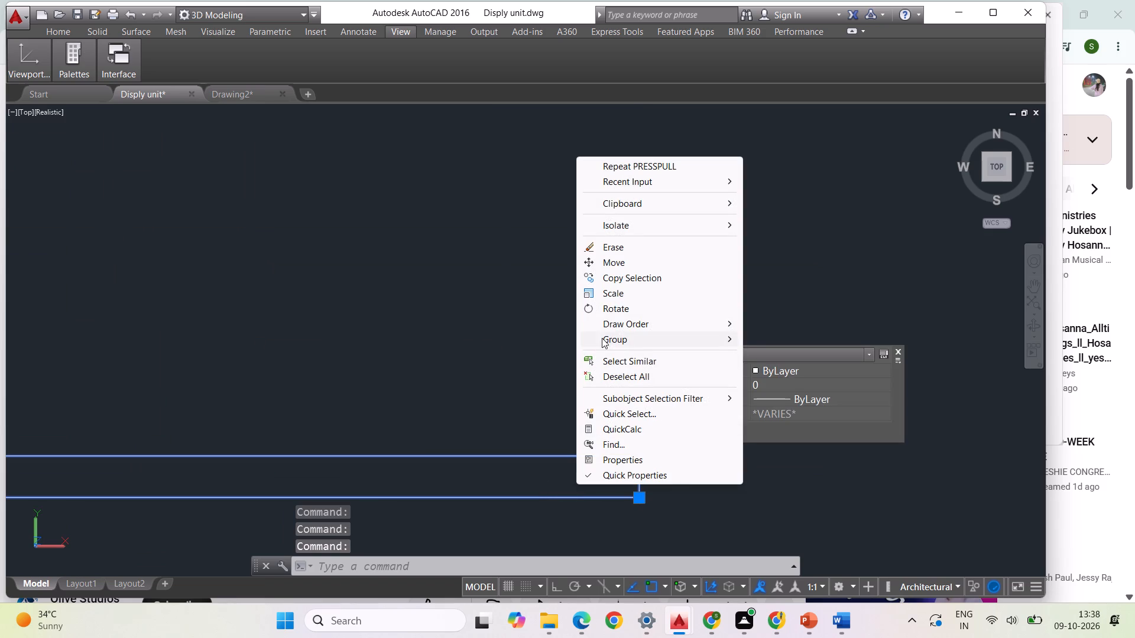
pyautogui.click(776, 337)
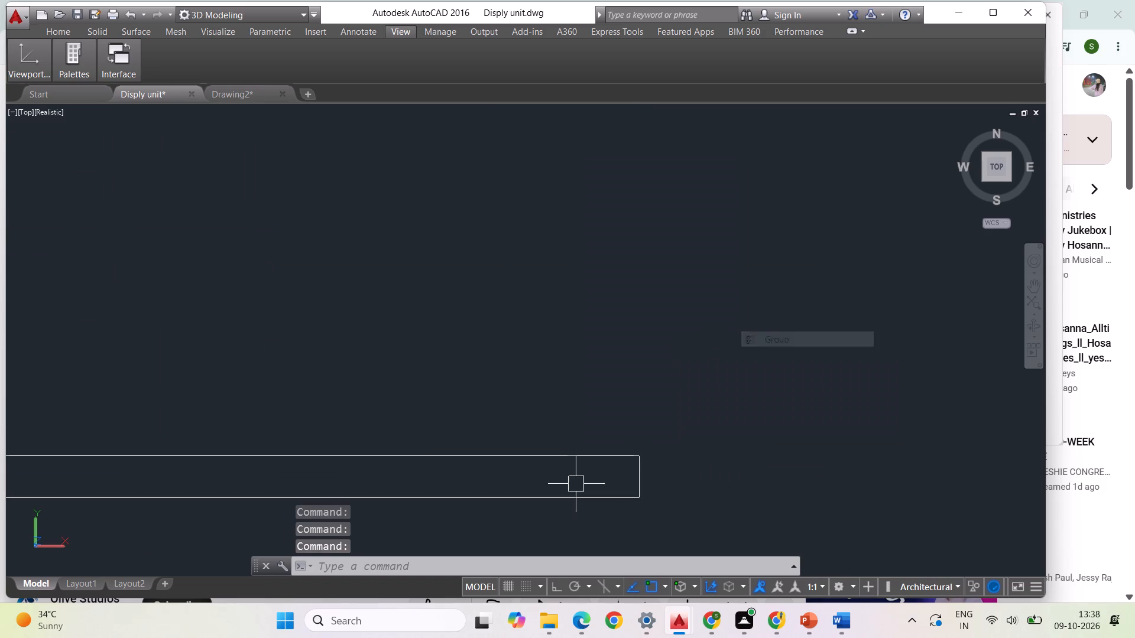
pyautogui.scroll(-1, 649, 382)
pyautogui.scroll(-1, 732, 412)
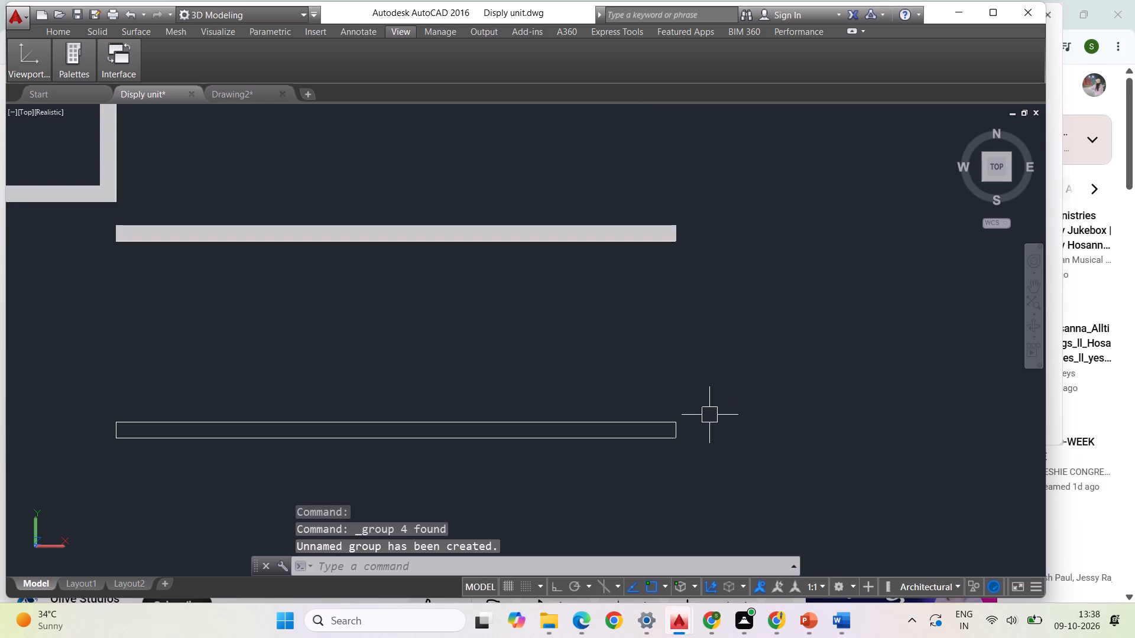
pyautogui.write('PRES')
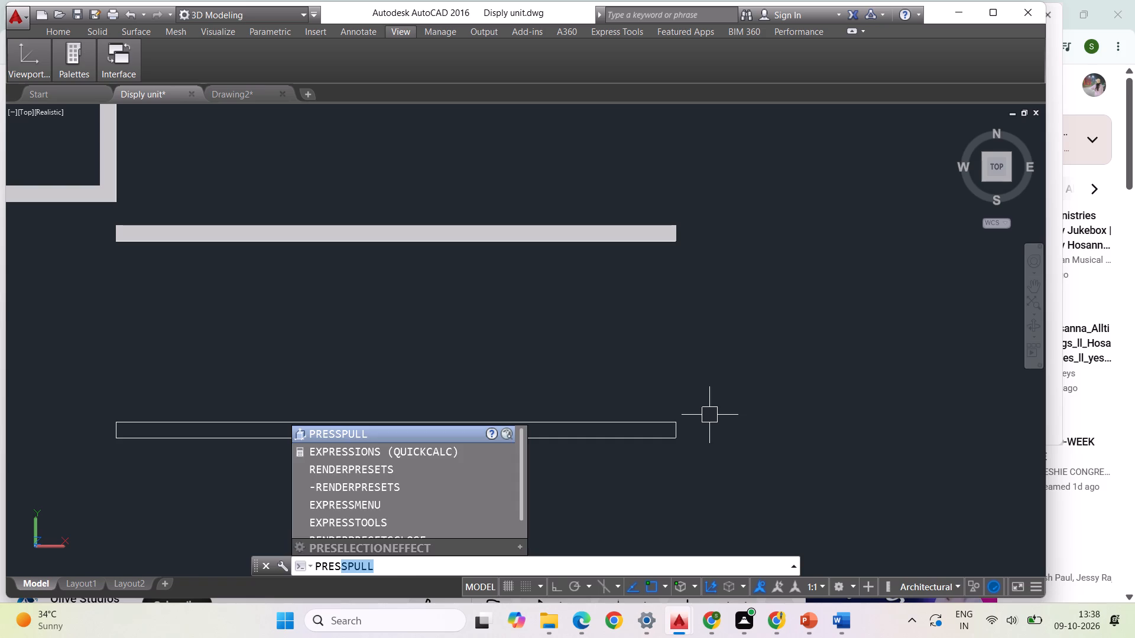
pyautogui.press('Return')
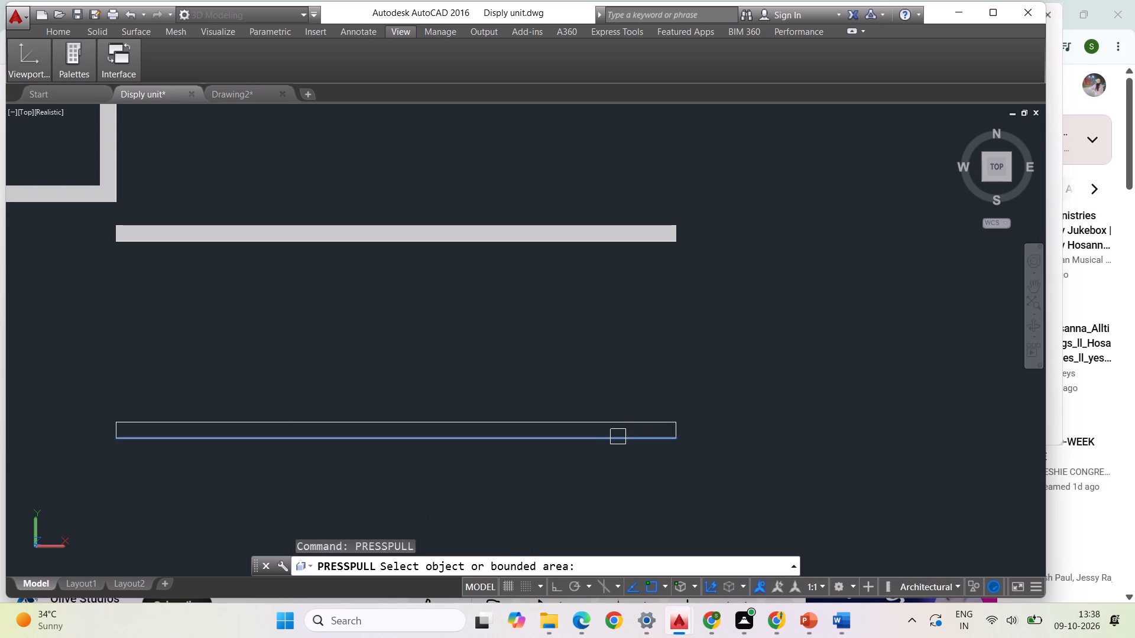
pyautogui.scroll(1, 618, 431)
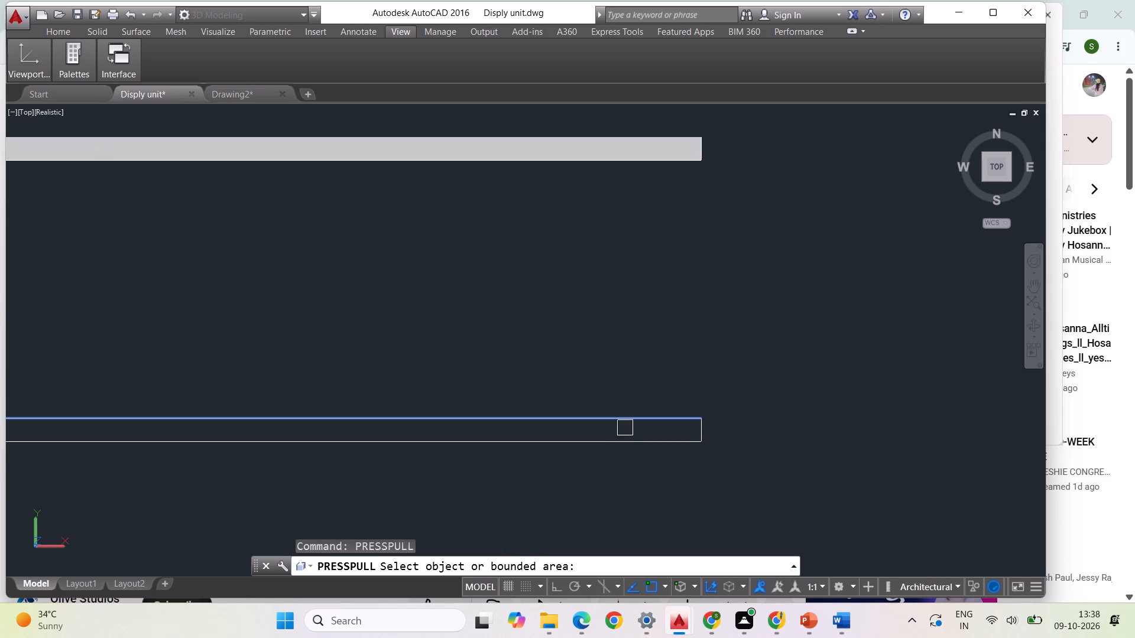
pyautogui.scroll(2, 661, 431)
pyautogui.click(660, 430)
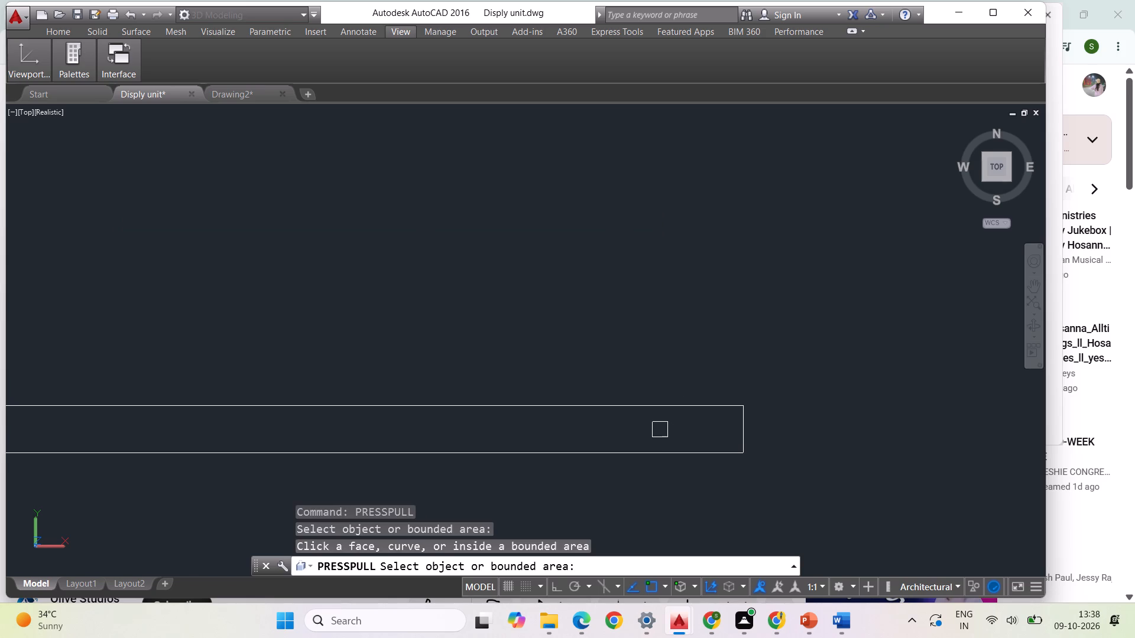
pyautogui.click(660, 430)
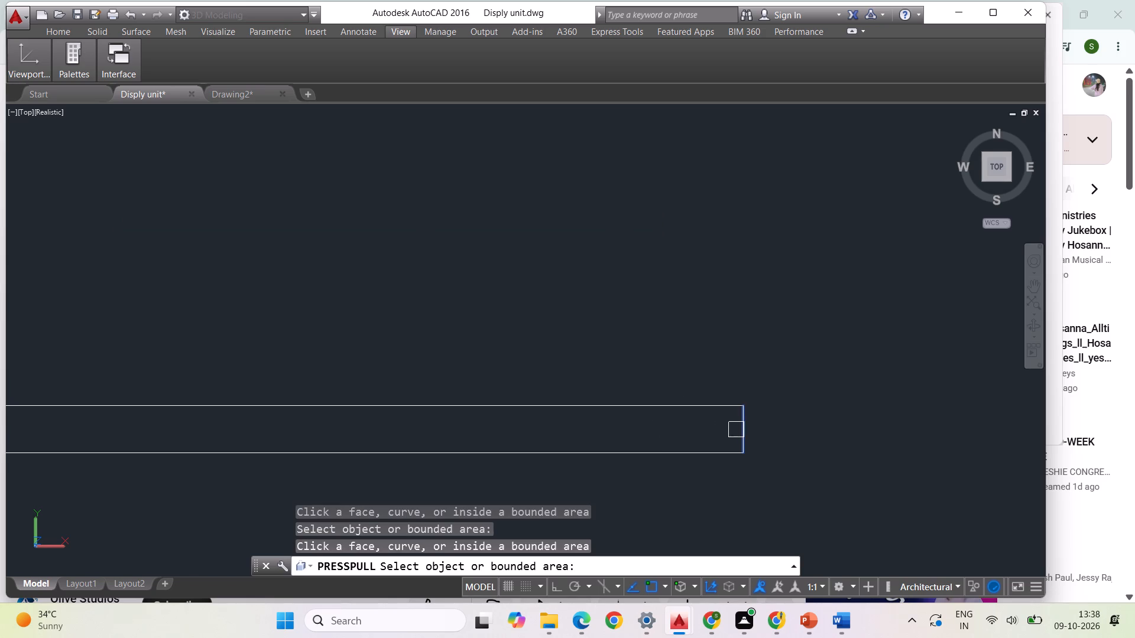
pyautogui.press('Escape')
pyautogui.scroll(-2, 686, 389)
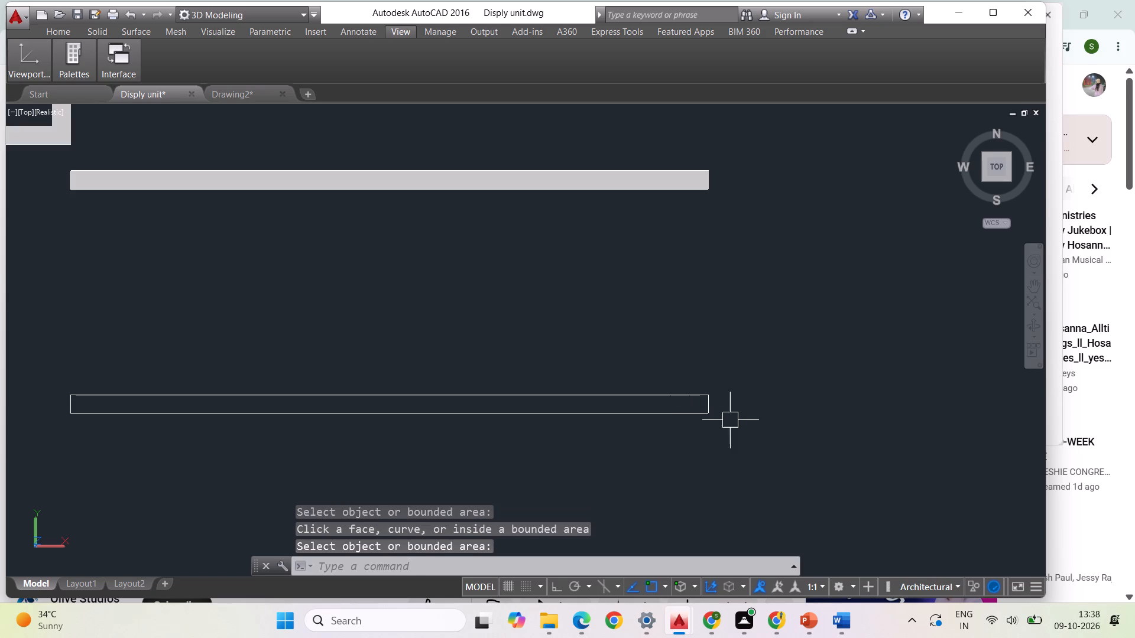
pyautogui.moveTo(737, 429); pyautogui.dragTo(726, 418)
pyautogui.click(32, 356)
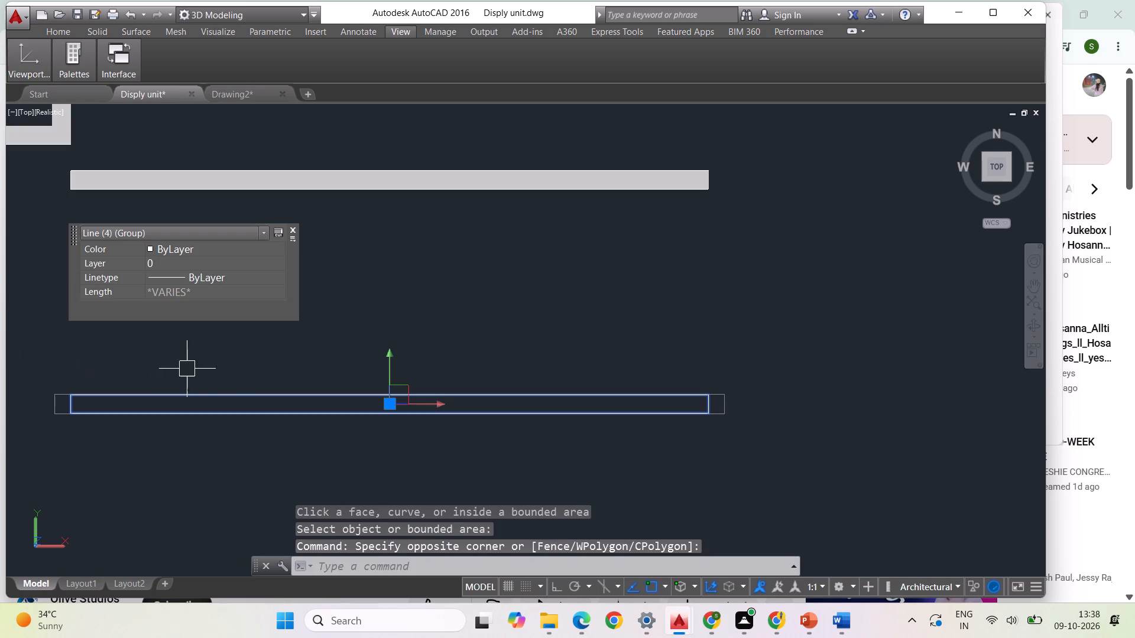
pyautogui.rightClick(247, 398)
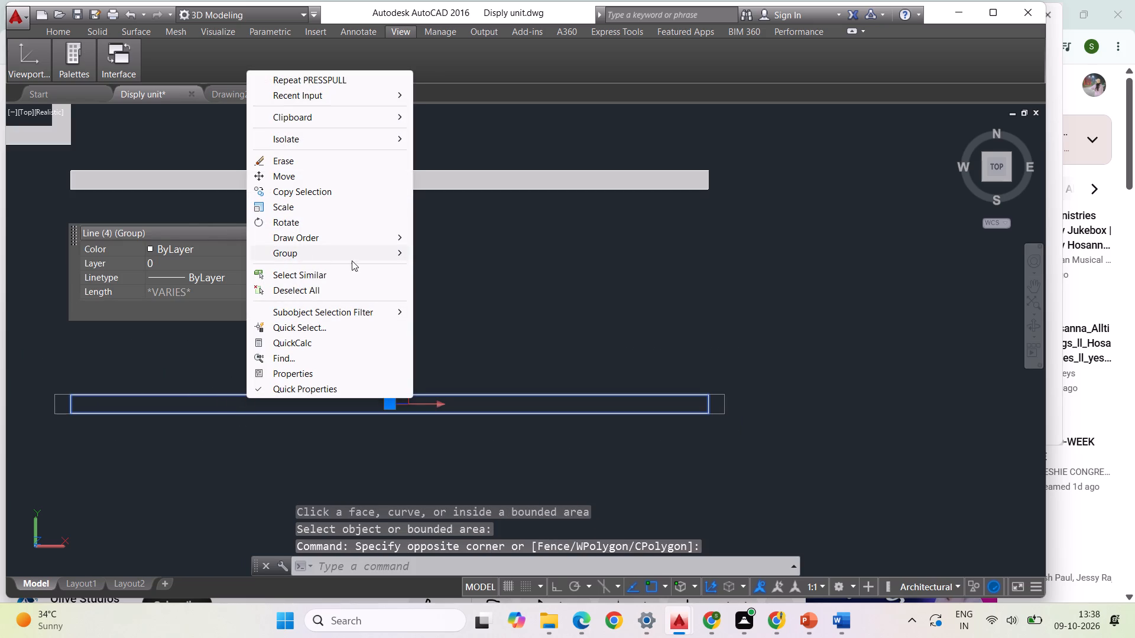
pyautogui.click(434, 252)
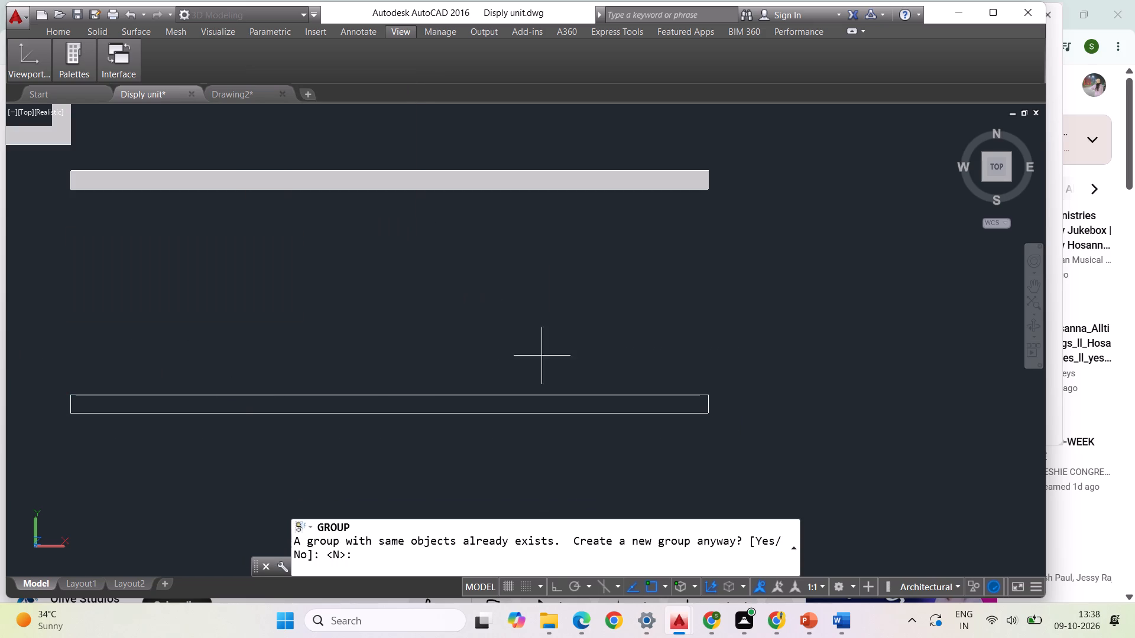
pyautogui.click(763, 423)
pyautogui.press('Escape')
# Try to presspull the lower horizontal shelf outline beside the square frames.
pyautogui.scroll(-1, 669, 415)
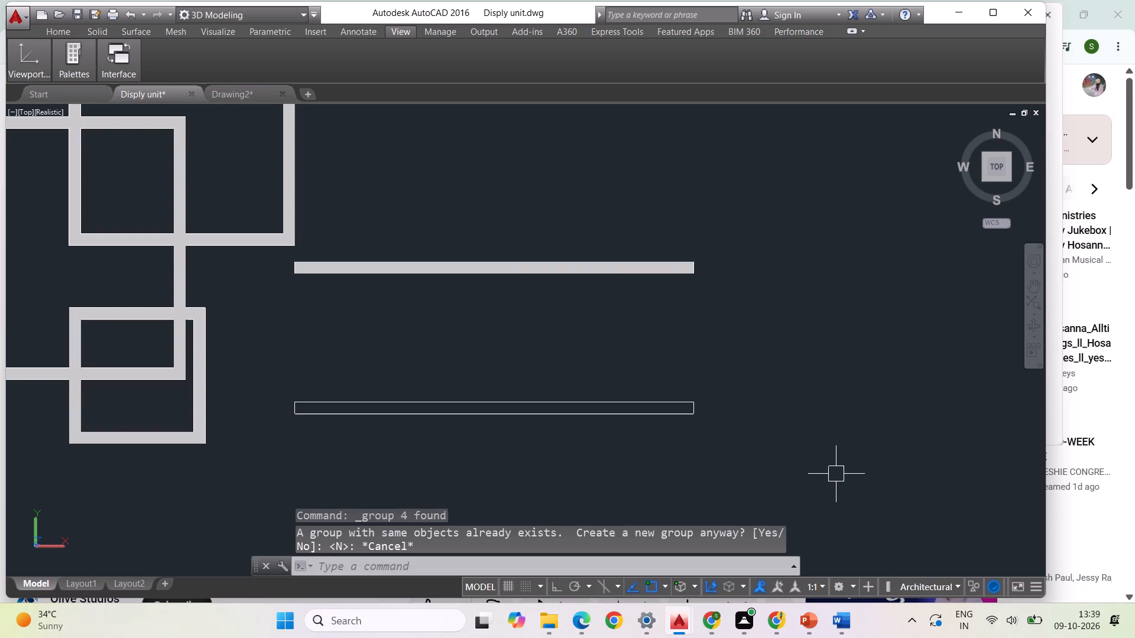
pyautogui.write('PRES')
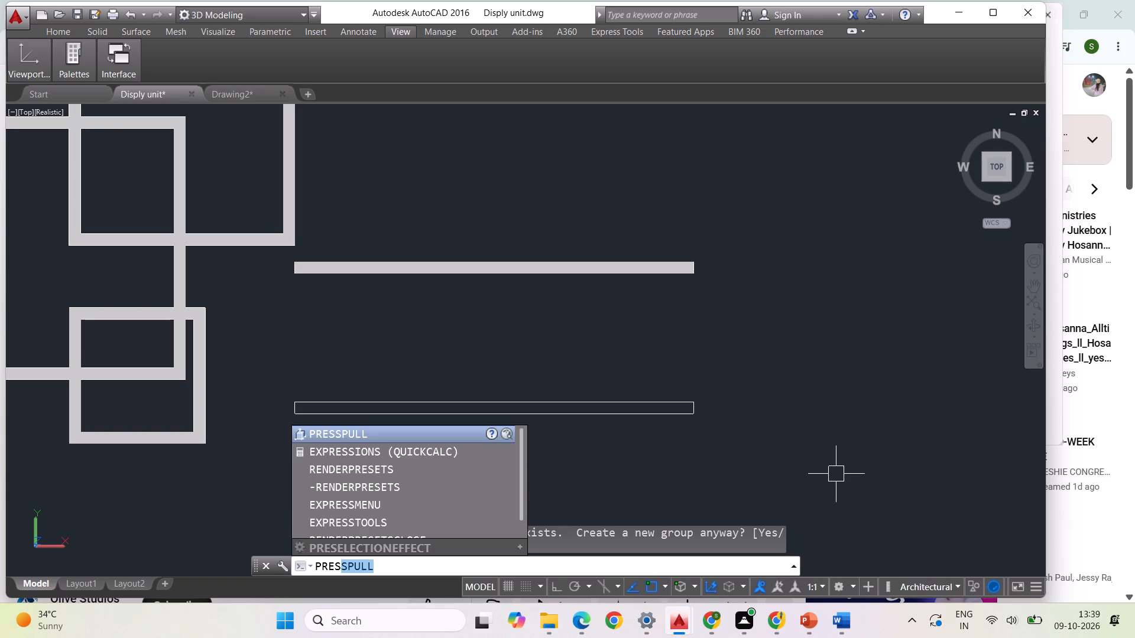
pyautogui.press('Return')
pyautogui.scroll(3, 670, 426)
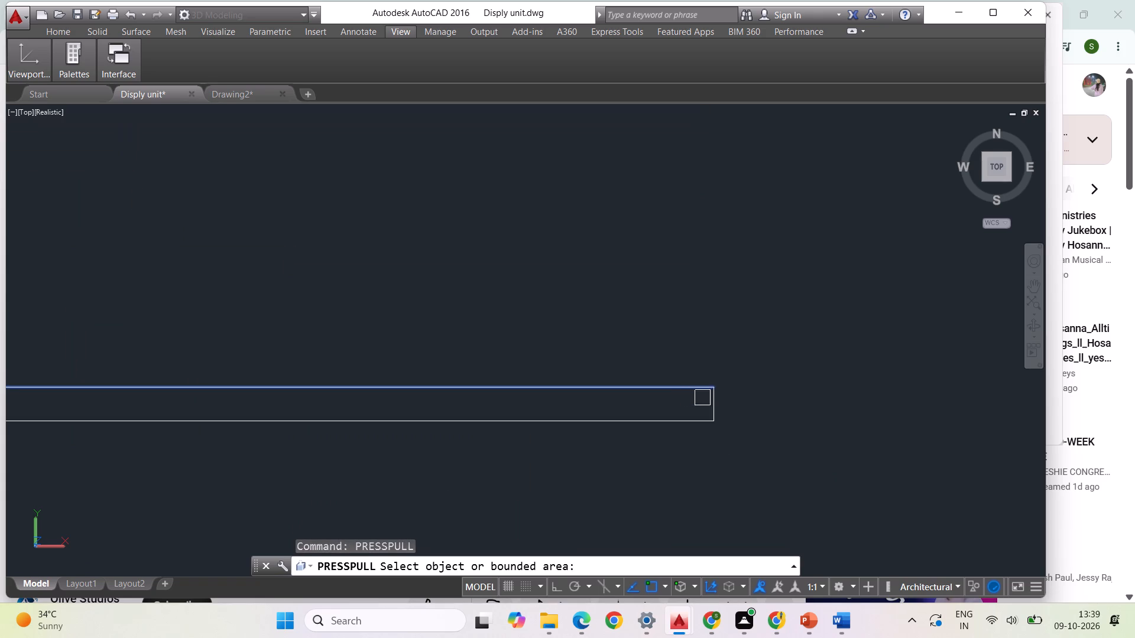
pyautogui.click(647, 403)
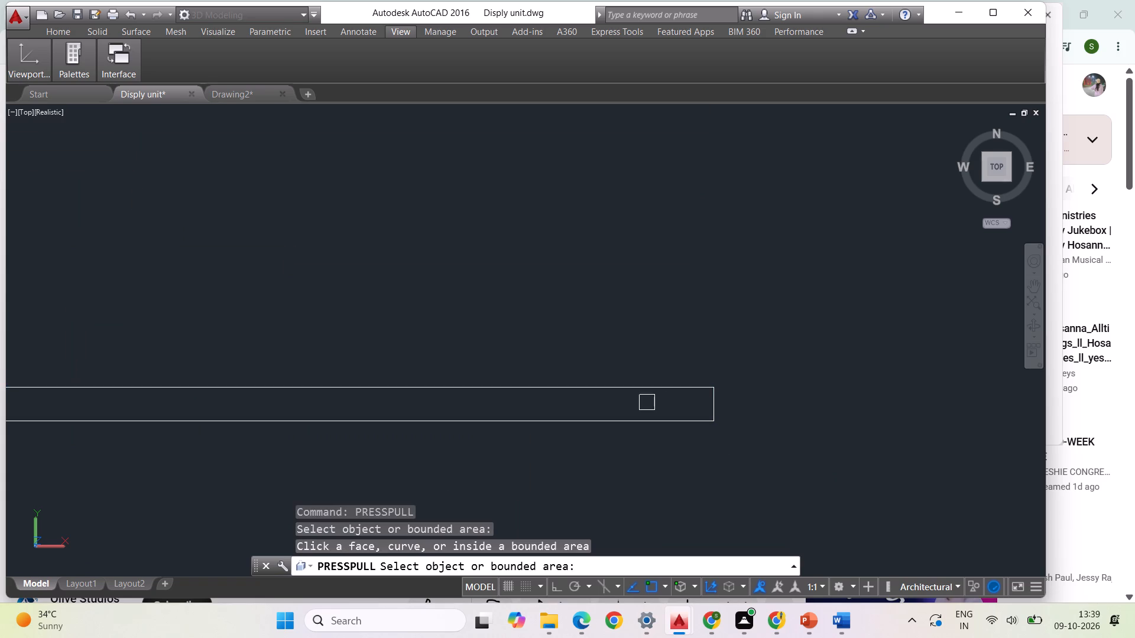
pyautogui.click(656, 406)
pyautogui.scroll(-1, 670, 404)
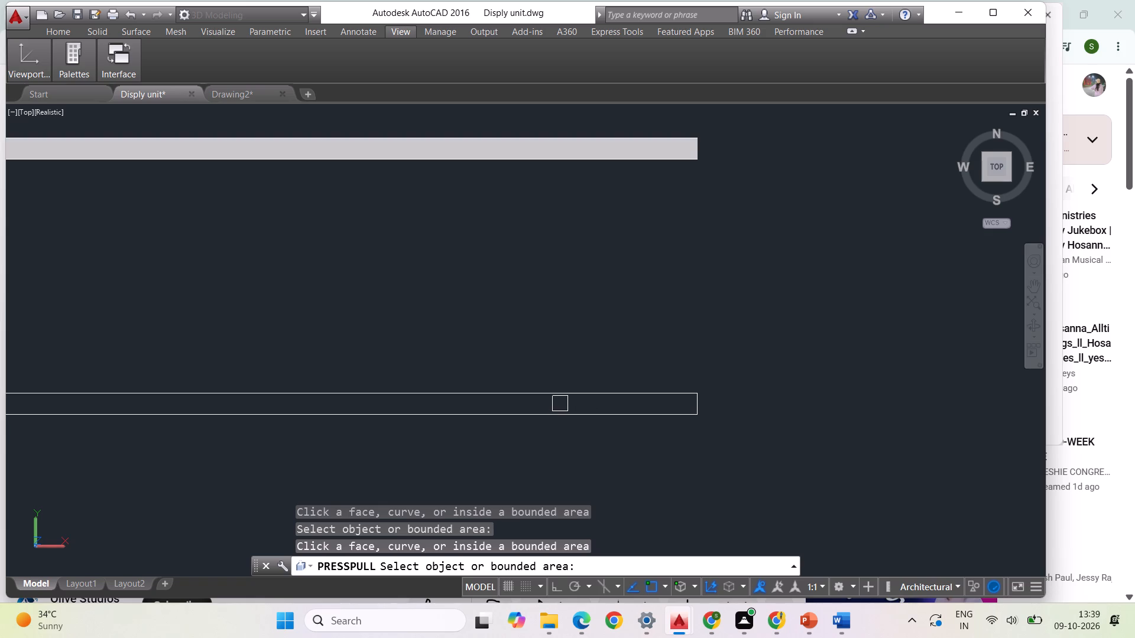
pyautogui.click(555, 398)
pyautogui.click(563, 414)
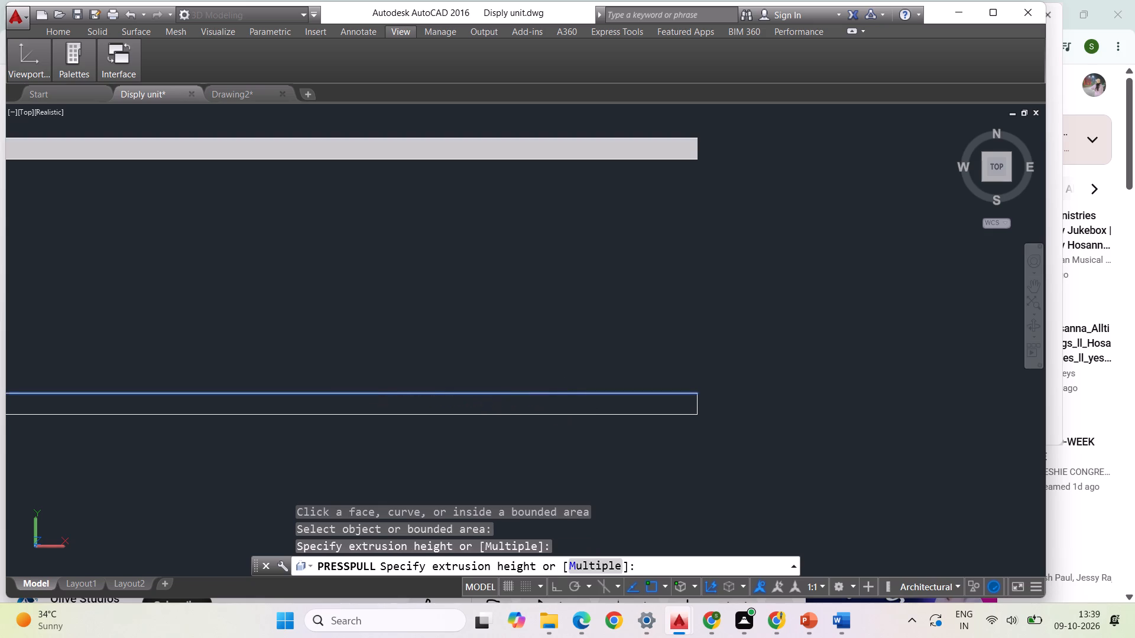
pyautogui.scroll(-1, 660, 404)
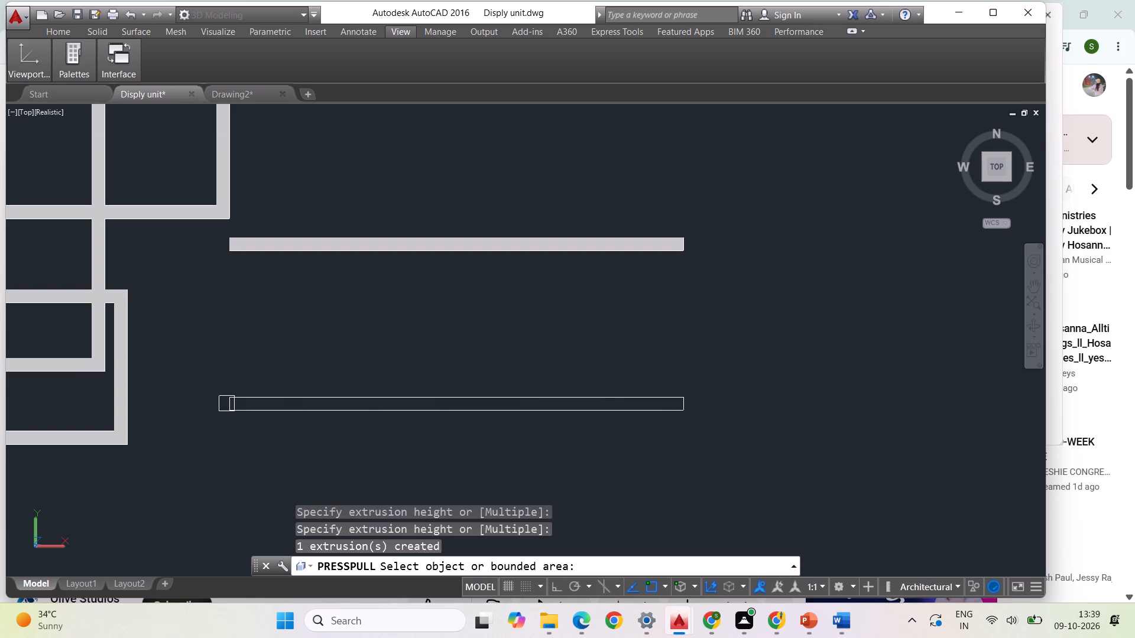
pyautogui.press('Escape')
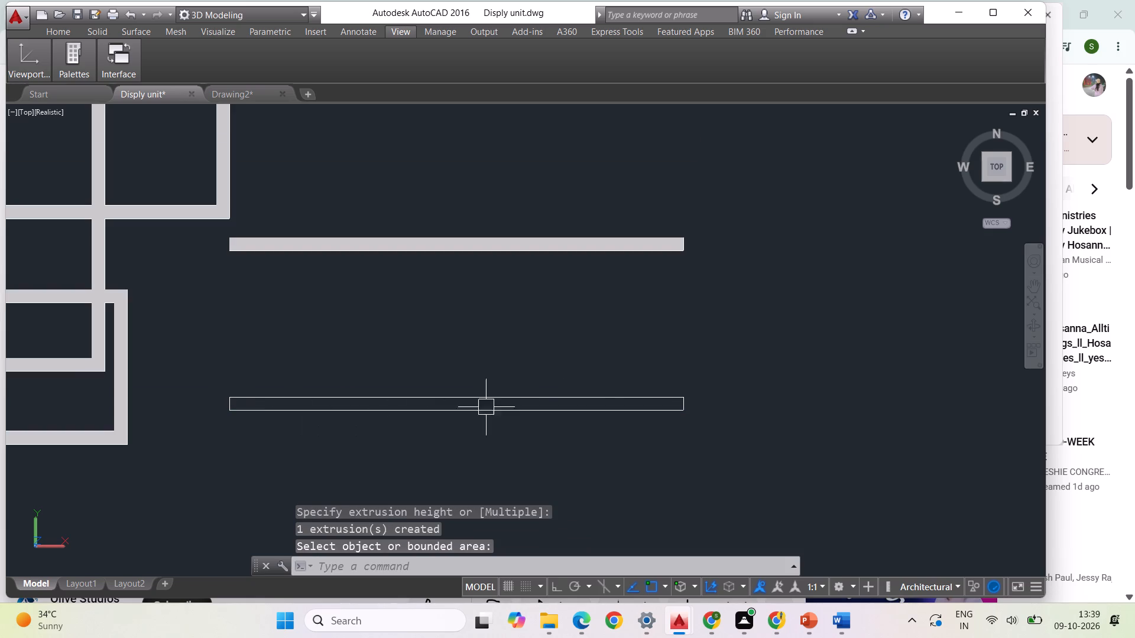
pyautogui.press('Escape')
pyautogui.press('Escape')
# Erase the lower horizontal shelf outline together with the stray extrusion on it.
pyautogui.click(712, 440)
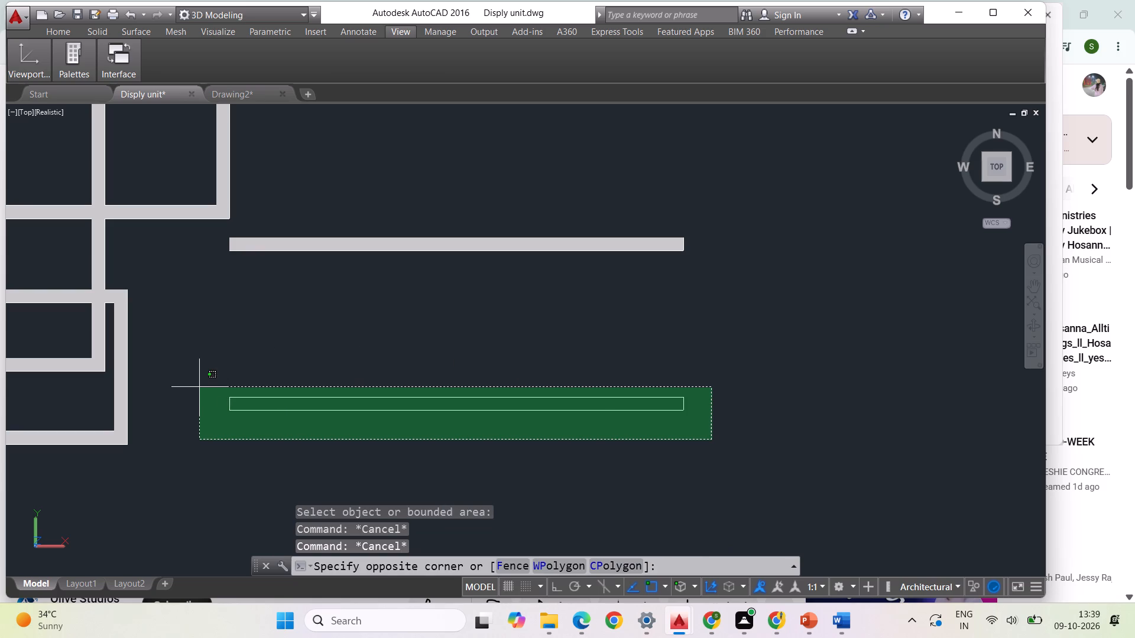
pyautogui.click(190, 388)
pyautogui.press('Delete')
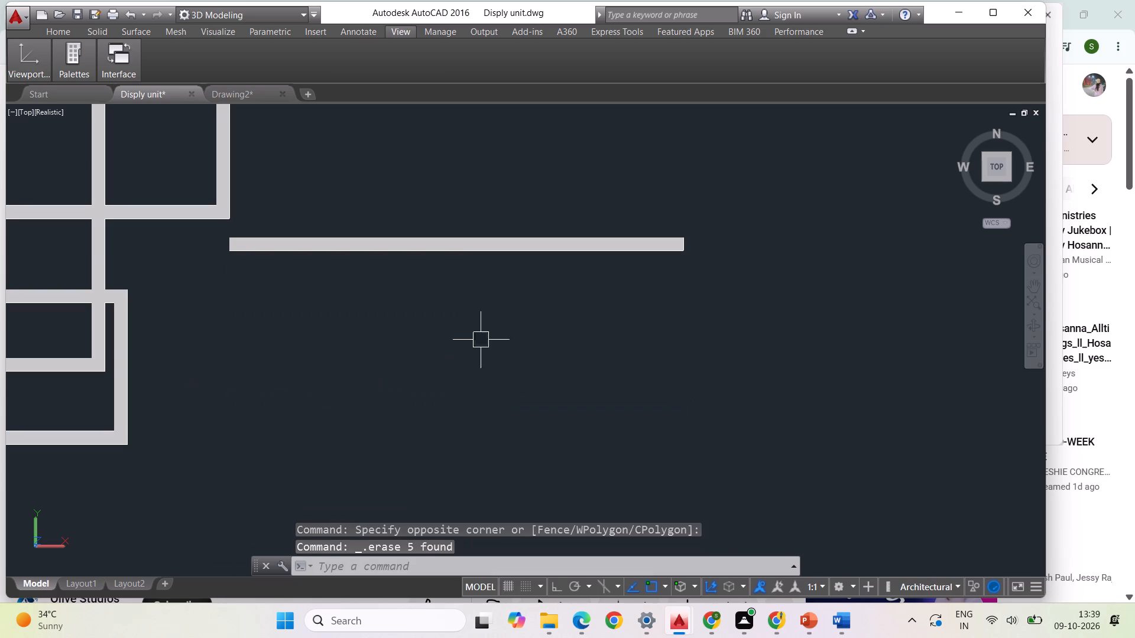
# Copy the upper horizontal shelf solid straight down with Ortho on, placing it near the level of the small bottom frame's lower edge.
pyautogui.click(747, 304)
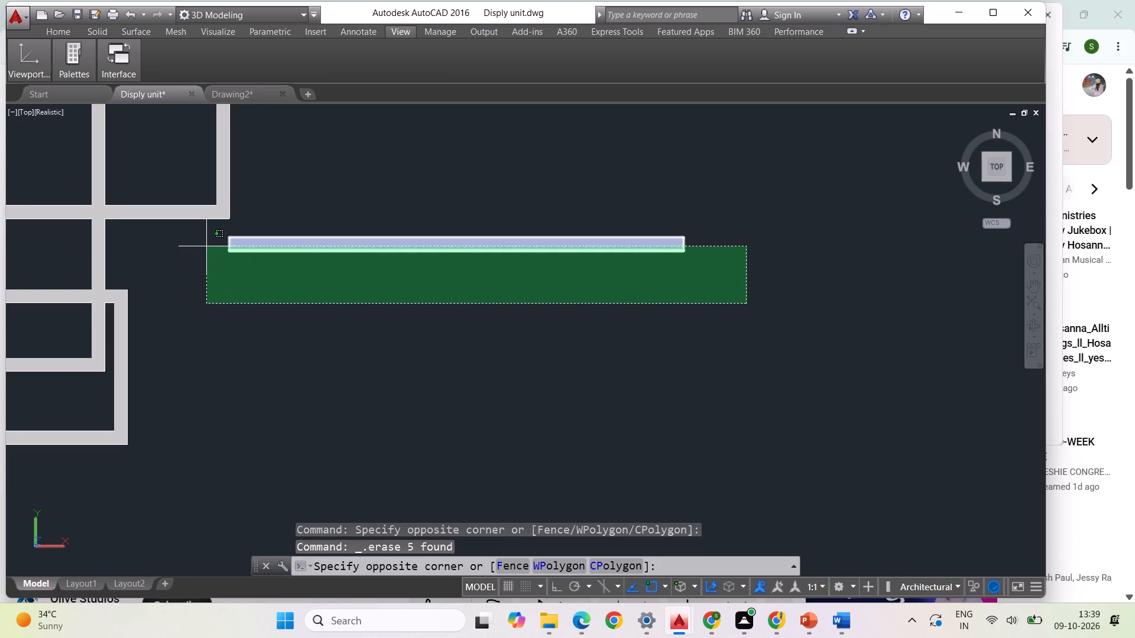
pyautogui.click(215, 229)
pyautogui.rightClick(368, 386)
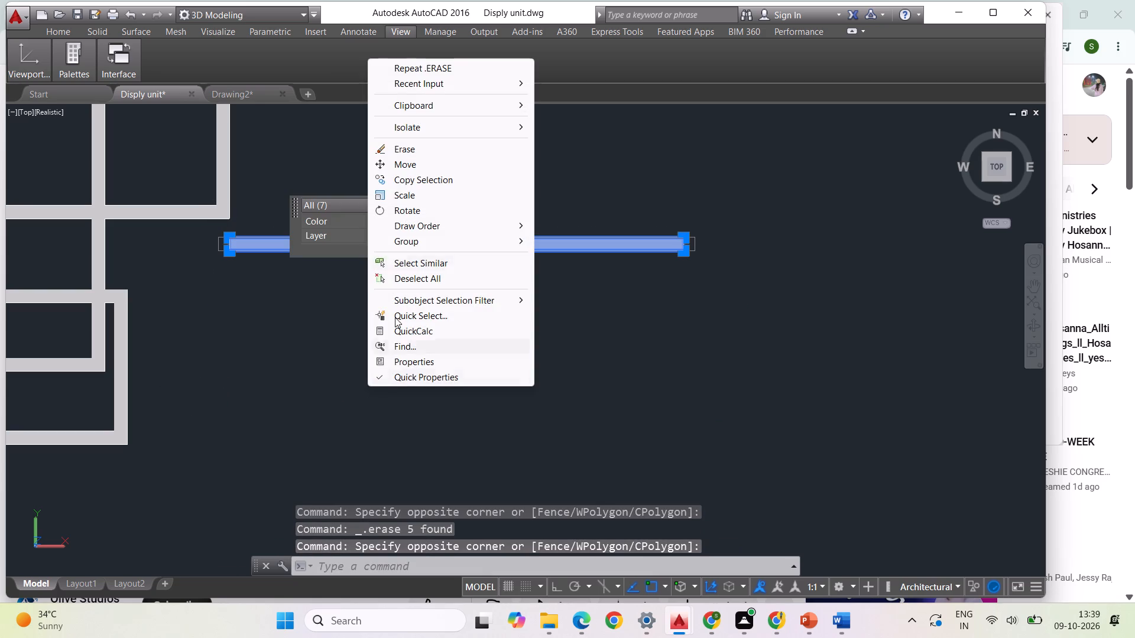
pyautogui.click(397, 179)
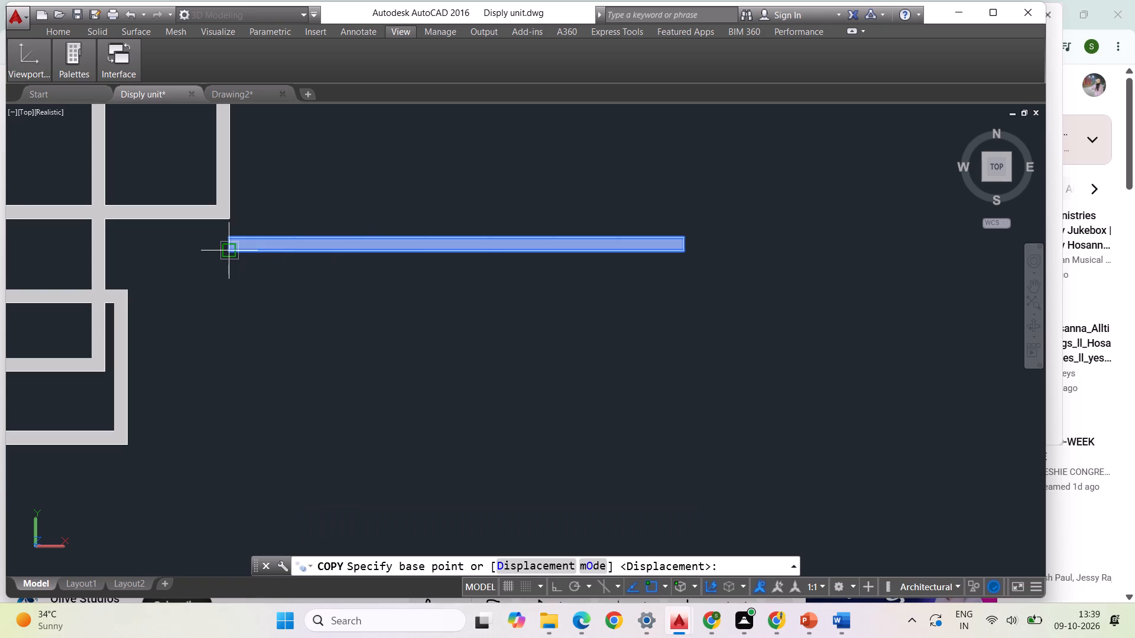
pyautogui.click(228, 253)
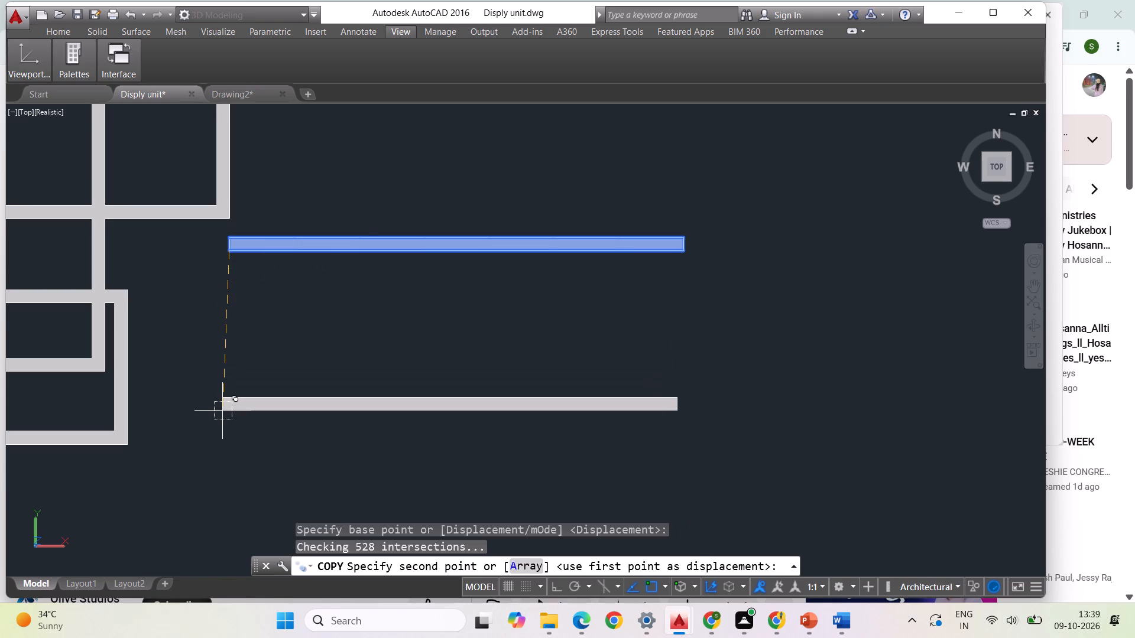
pyautogui.press('F8')
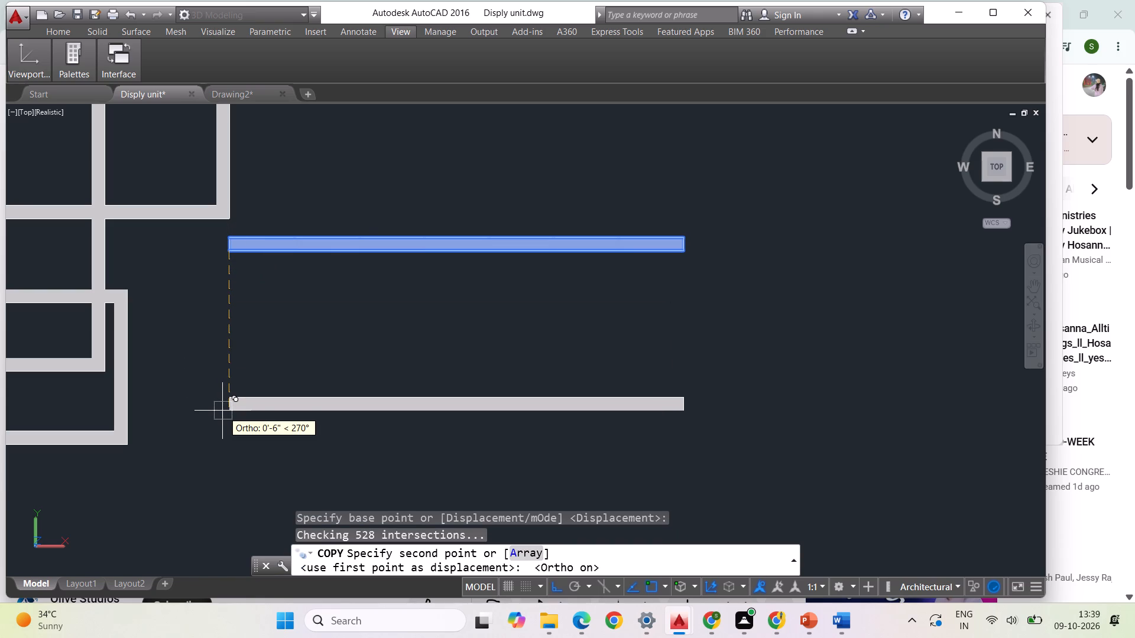
pyautogui.click(223, 433)
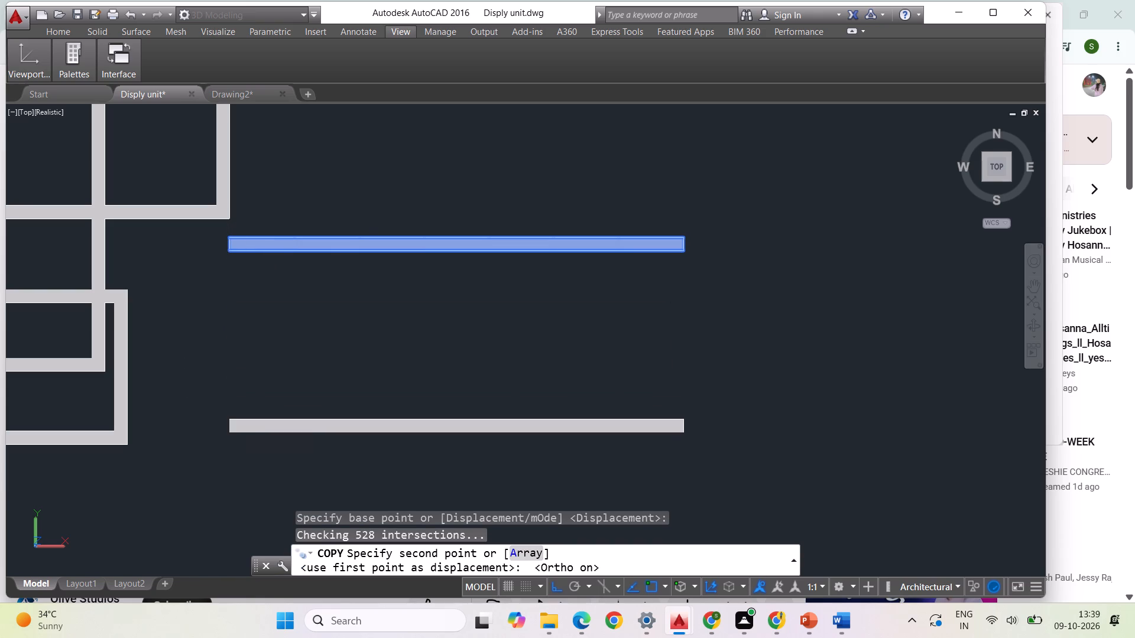
pyautogui.press('Escape')
# Save the drawing.
pyautogui.scroll(-2, 427, 412)
pyautogui.scroll(-1, 488, 425)
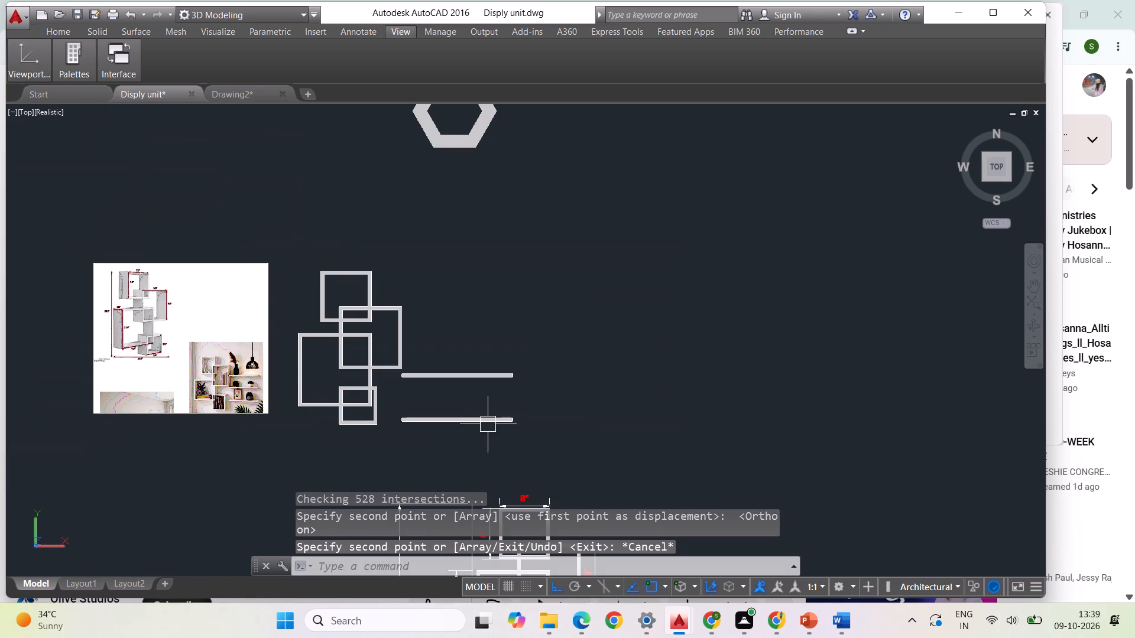
pyautogui.hotkey('ctrl', 's')
# Examine the hexagon display reference photo for the shelf arrangement and compare it with the three hexagon frames.
pyautogui.scroll(-1, 476, 411)
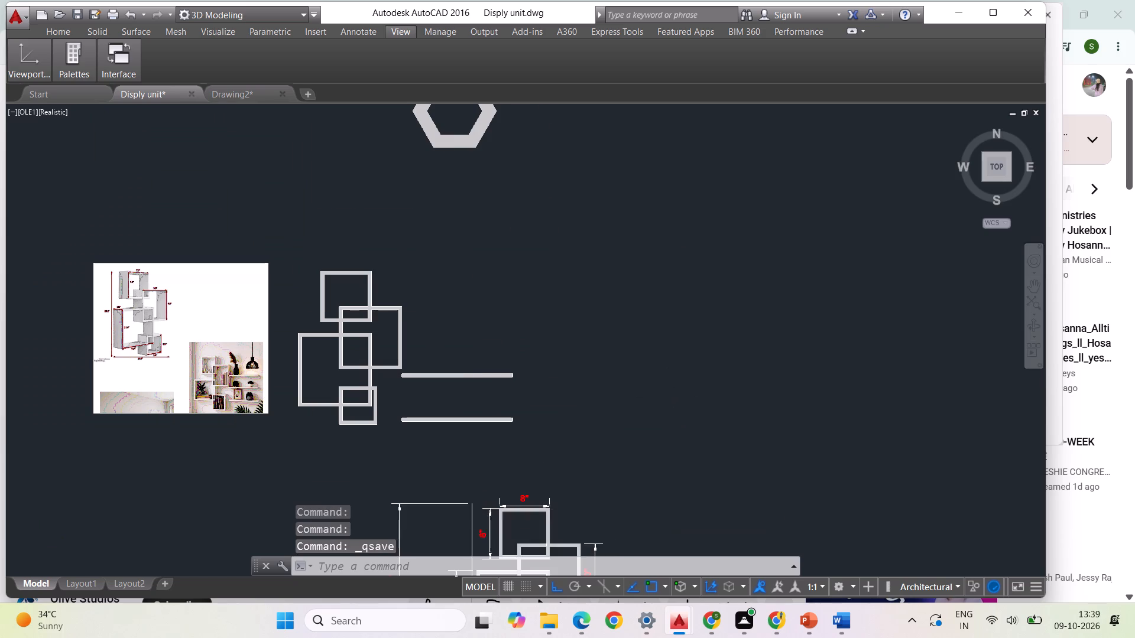
pyautogui.scroll(-1, 531, 399)
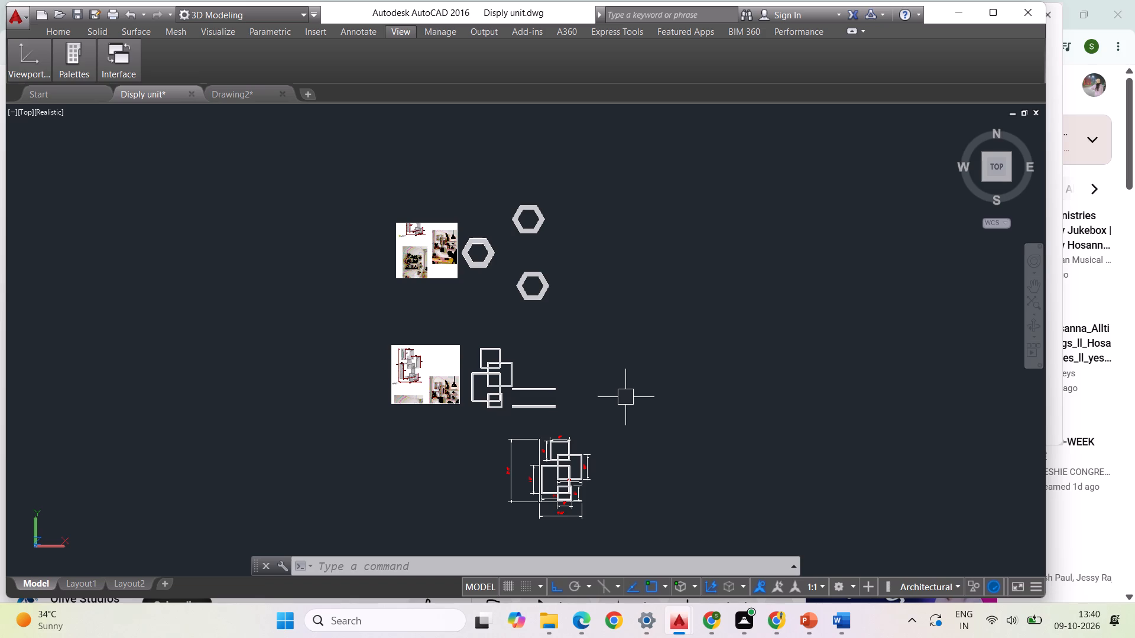
pyautogui.scroll(2, 511, 261)
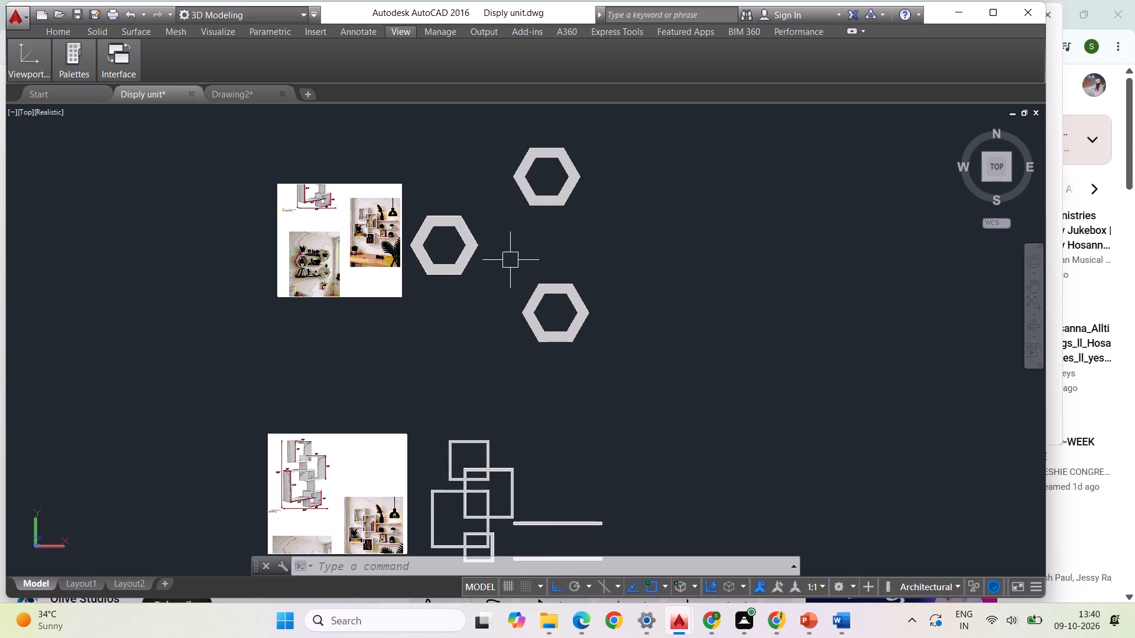
pyautogui.scroll(-1, 511, 261)
pyautogui.scroll(3, 488, 232)
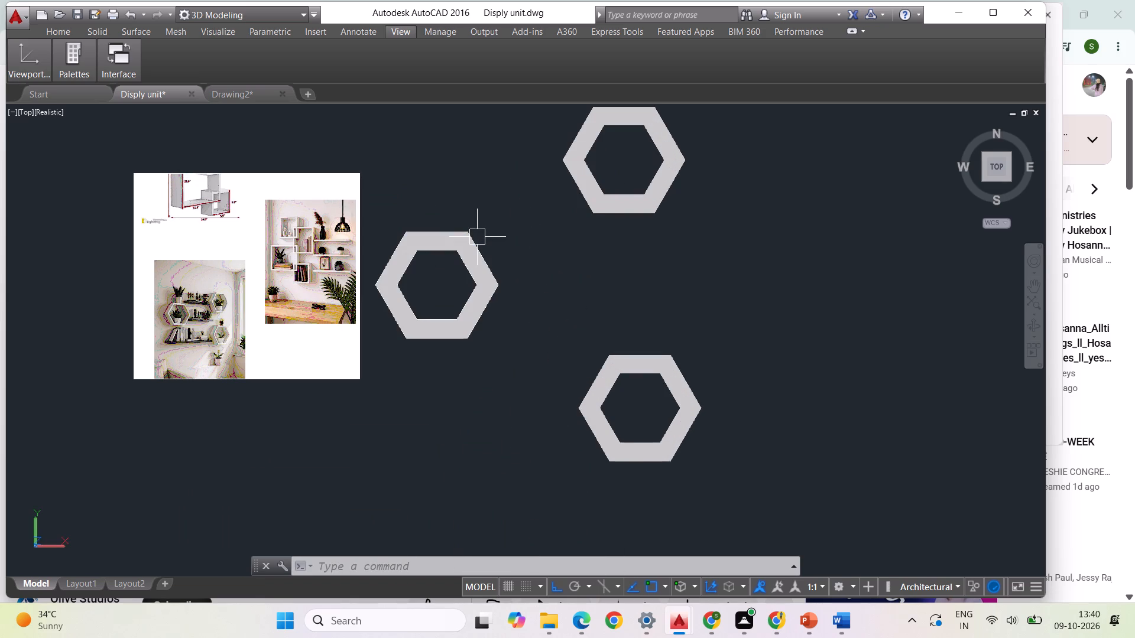
pyautogui.scroll(3, 151, 336)
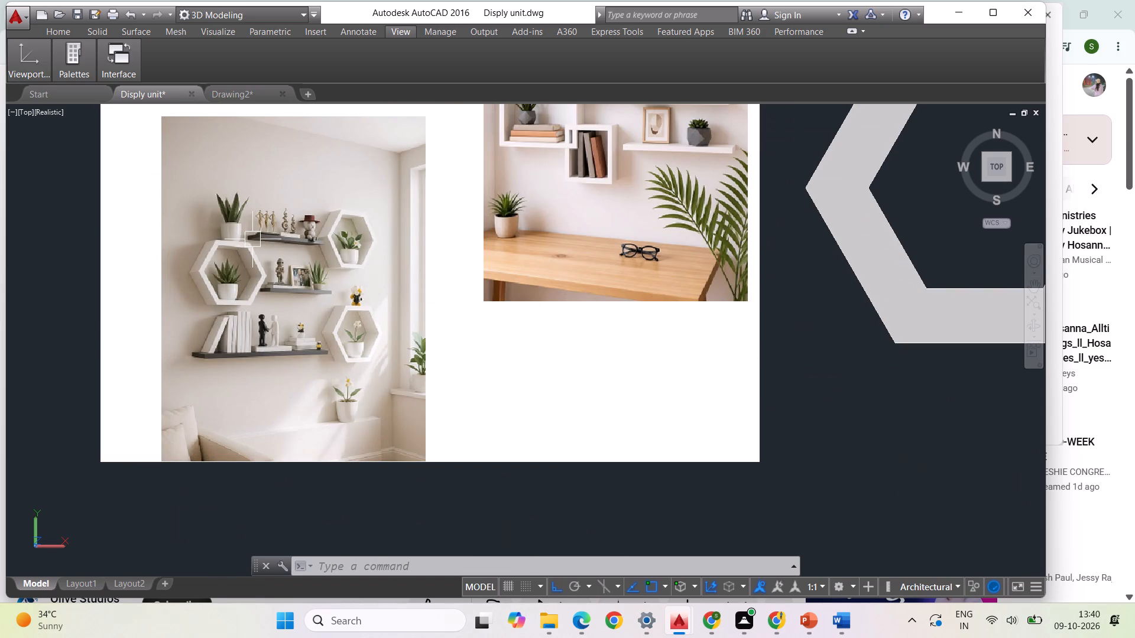
pyautogui.scroll(-2, 203, 341)
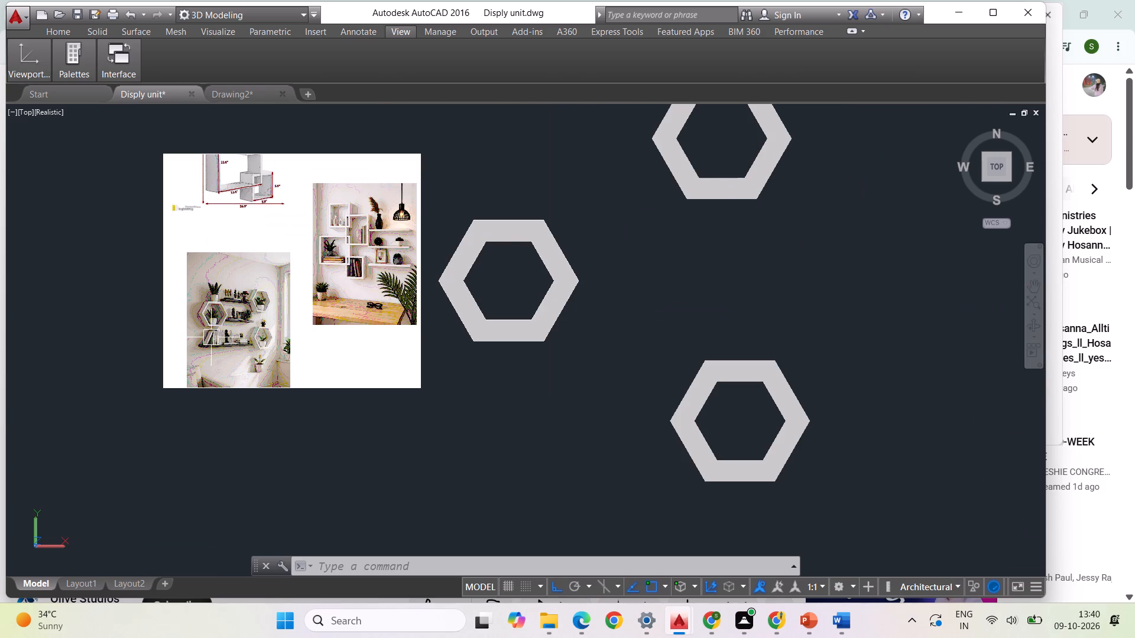
pyautogui.scroll(-1, 538, 286)
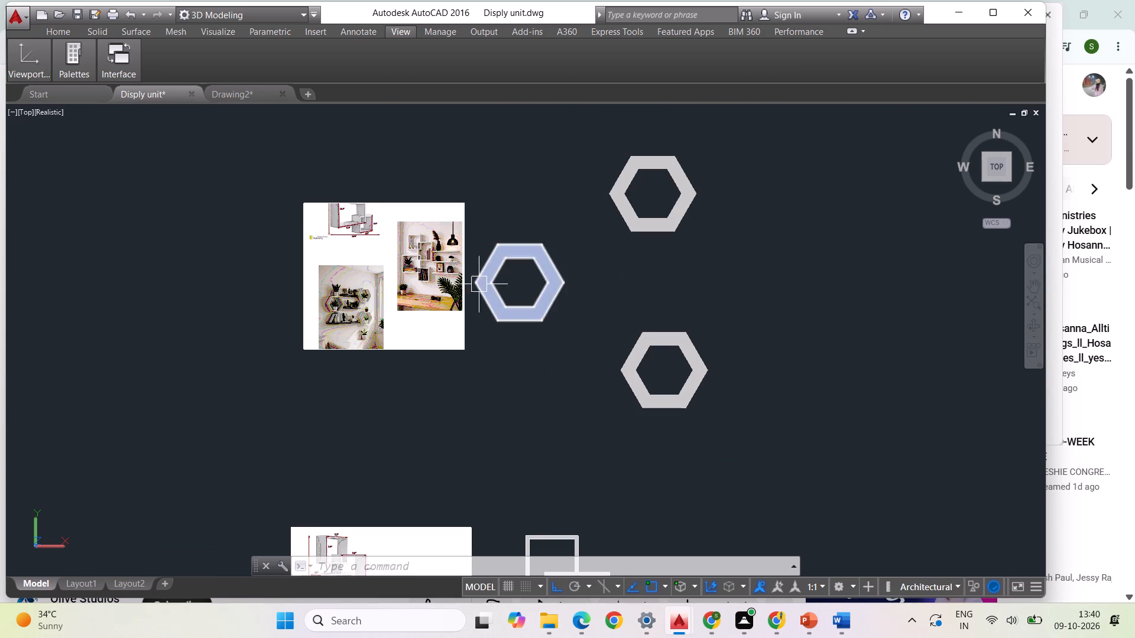
pyautogui.scroll(2, 401, 270)
pyautogui.scroll(2, 366, 316)
pyautogui.scroll(-2, 259, 285)
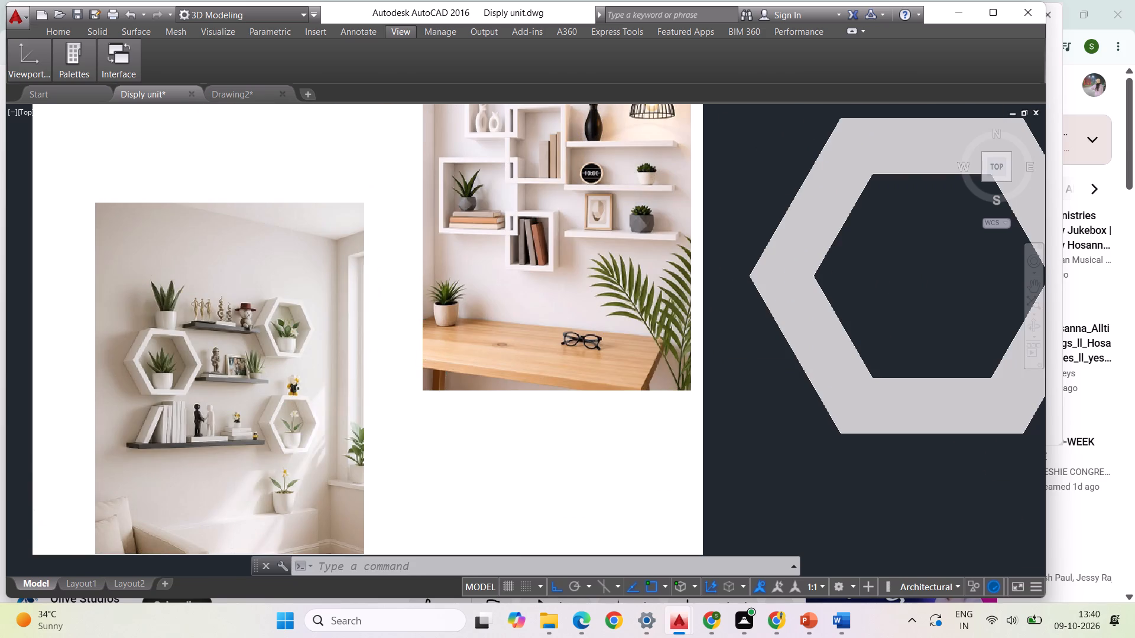
pyautogui.scroll(-2, 259, 285)
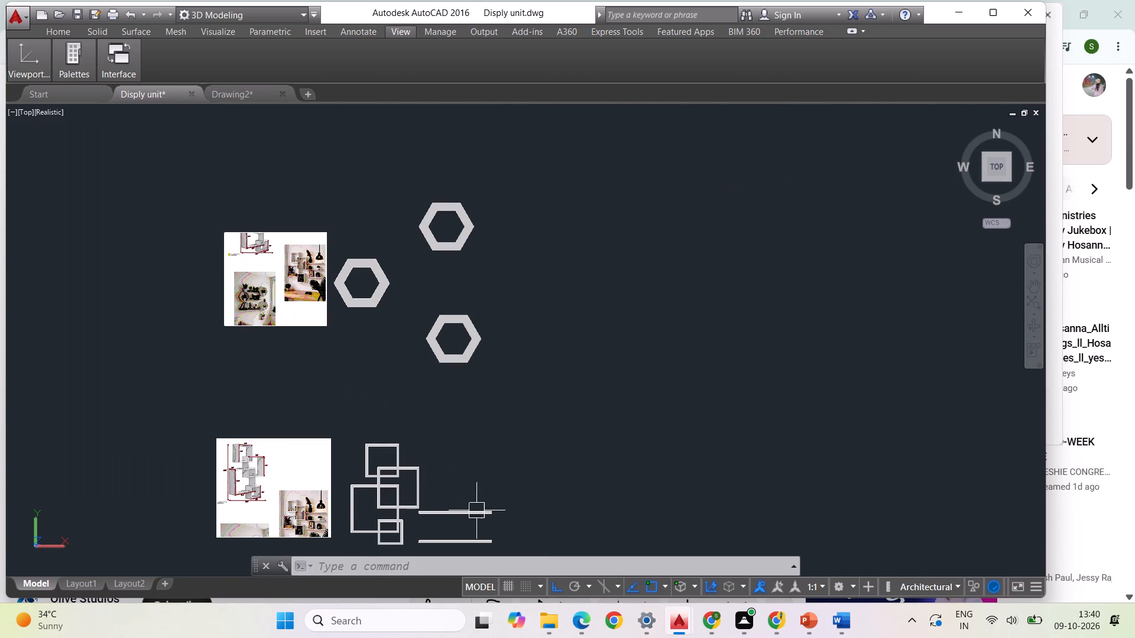
# Copy the square-frame unit's upper shelf solid with Ortho off, placing the copy just left of the upper hexagon frame at its mid-height.
pyautogui.scroll(2, 484, 528)
pyautogui.click(514, 512)
pyautogui.click(472, 474)
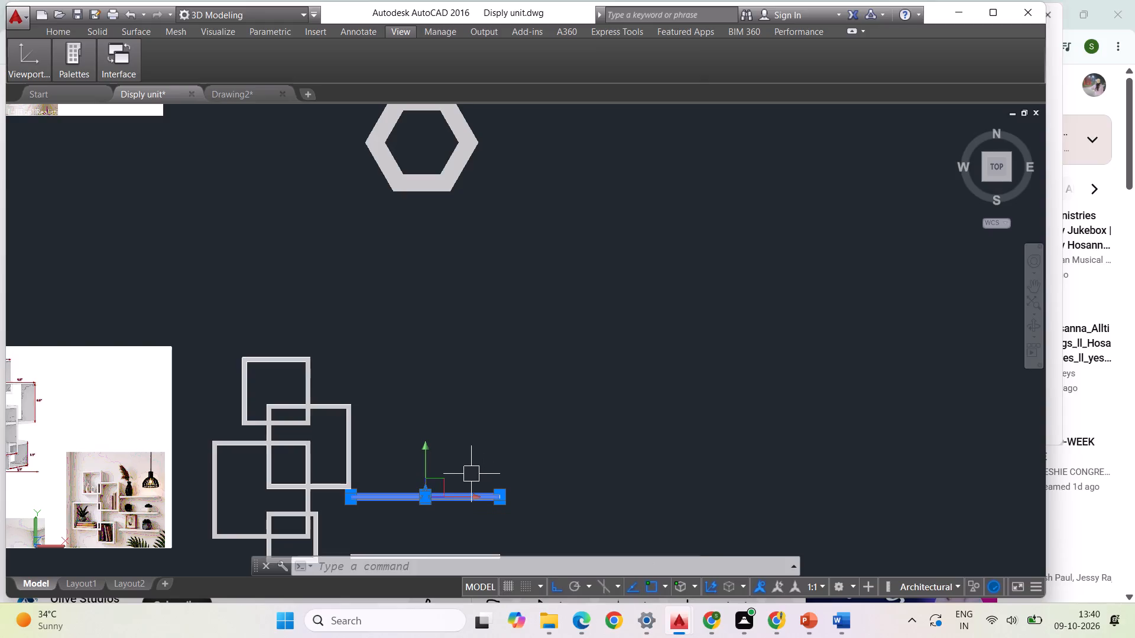
pyautogui.rightClick(596, 483)
pyautogui.click(661, 273)
pyautogui.scroll(-1, 520, 362)
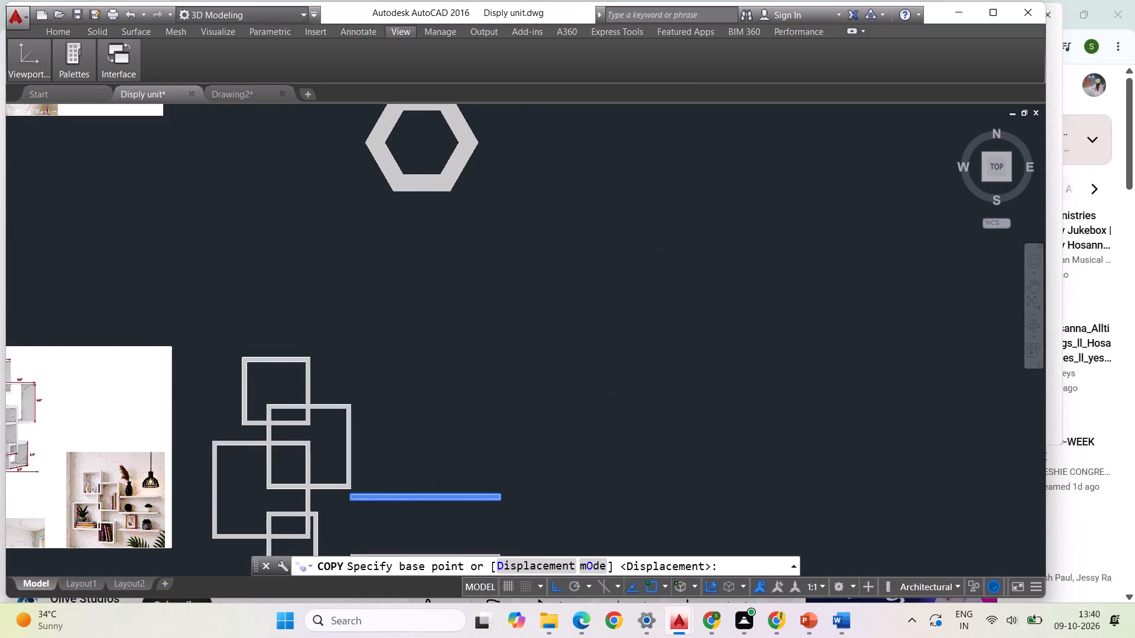
pyautogui.click(509, 442)
pyautogui.scroll(-1, 583, 404)
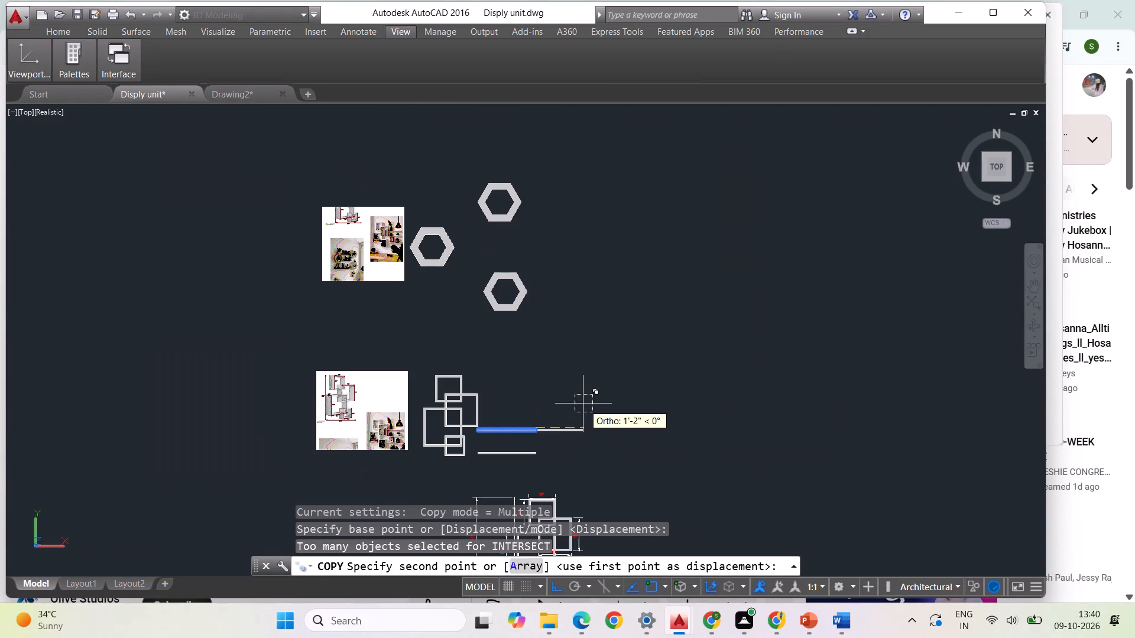
pyautogui.scroll(1, 443, 206)
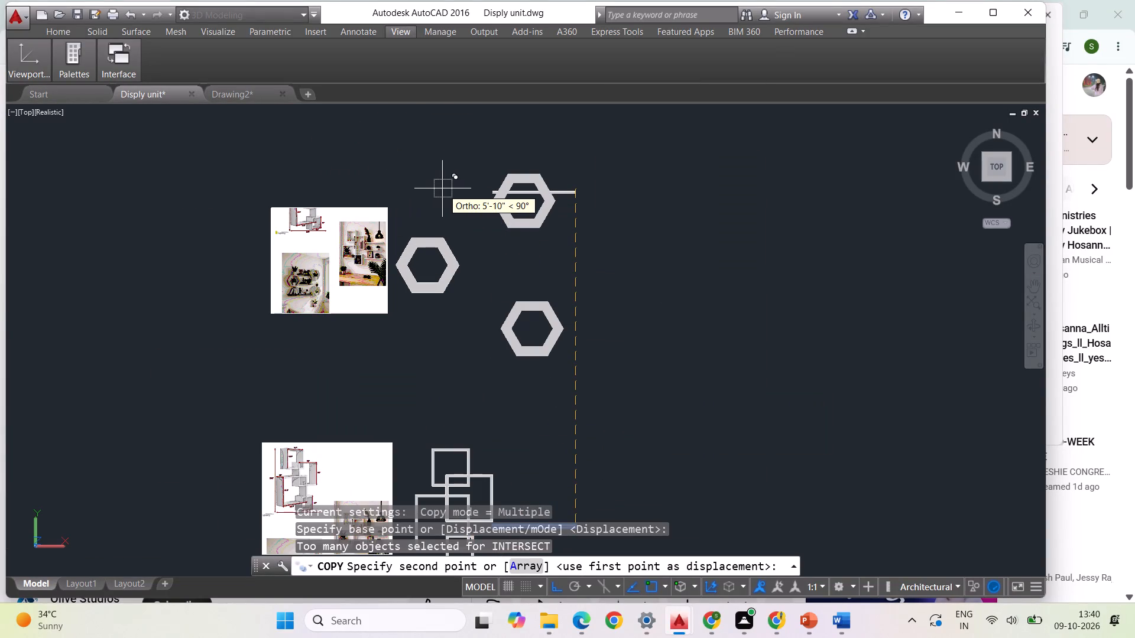
pyautogui.press('F8')
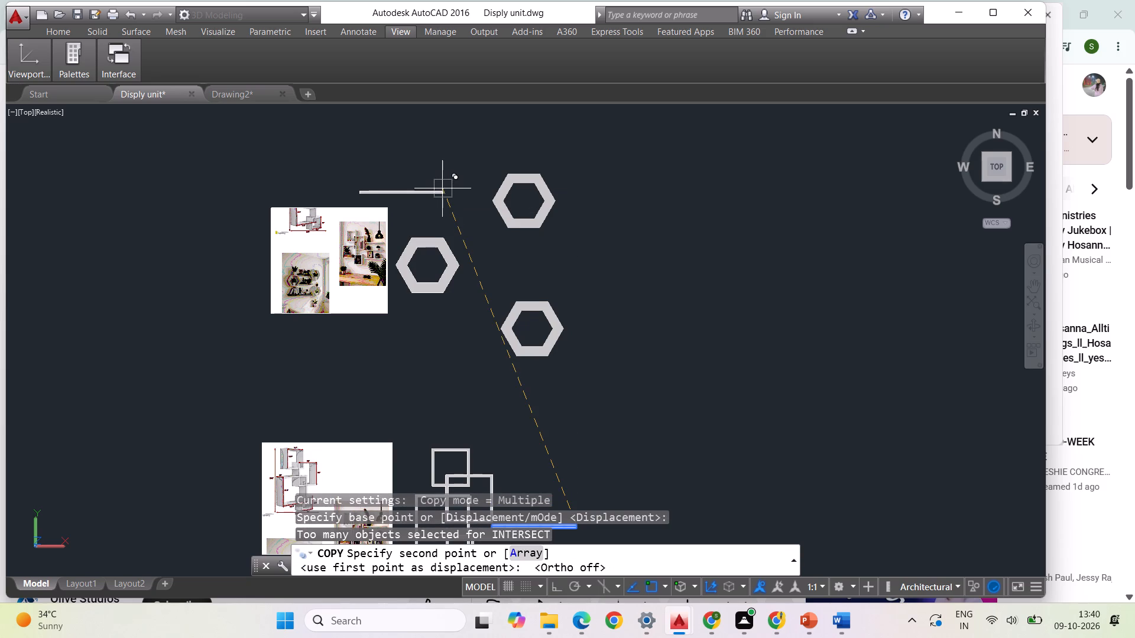
pyautogui.scroll(2, 484, 200)
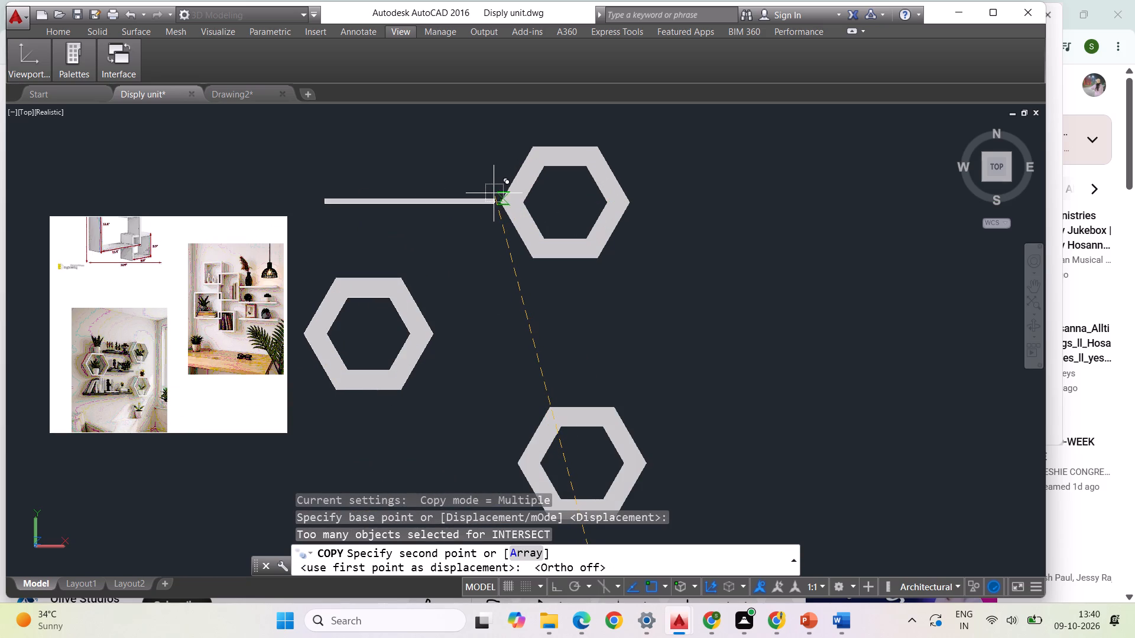
pyautogui.scroll(2, 494, 194)
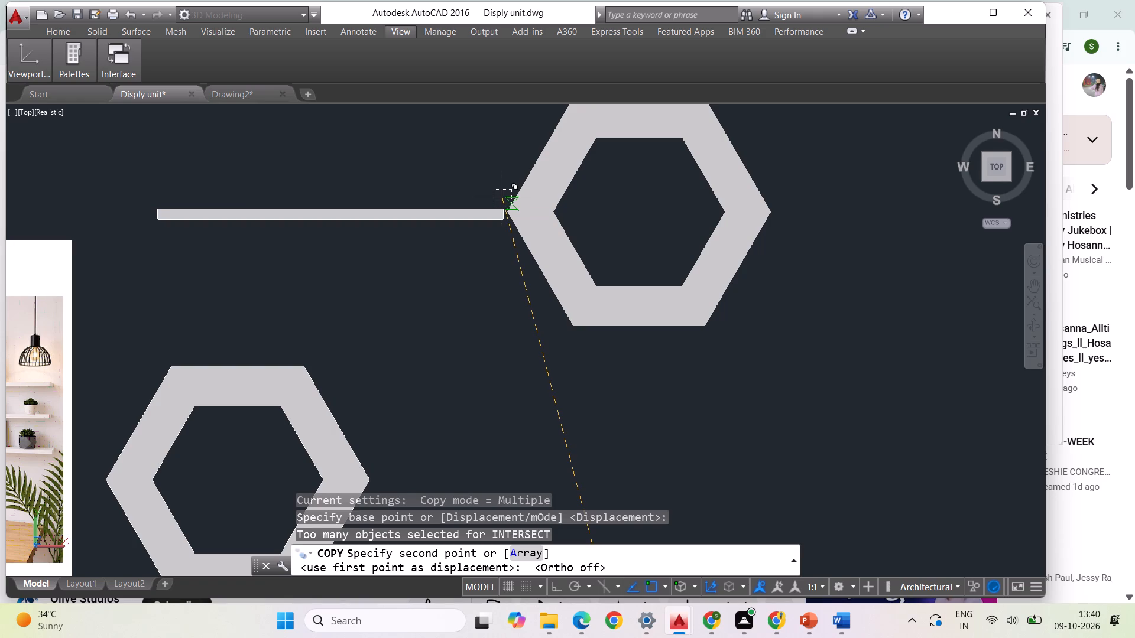
pyautogui.click(502, 199)
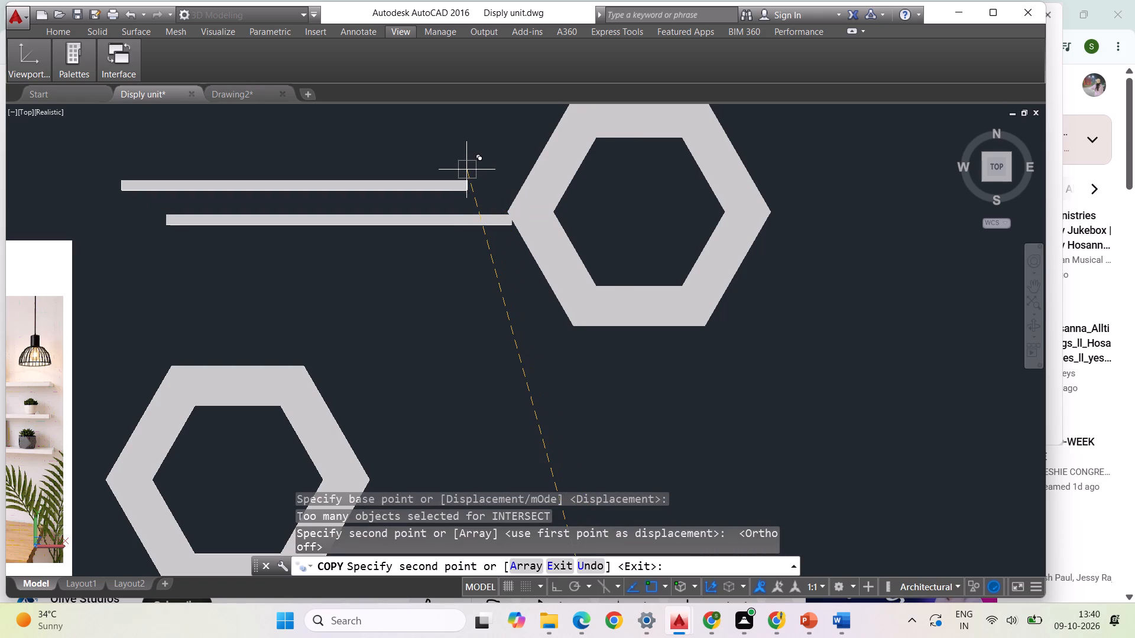
pyautogui.hotkey('ctrl', 'z')
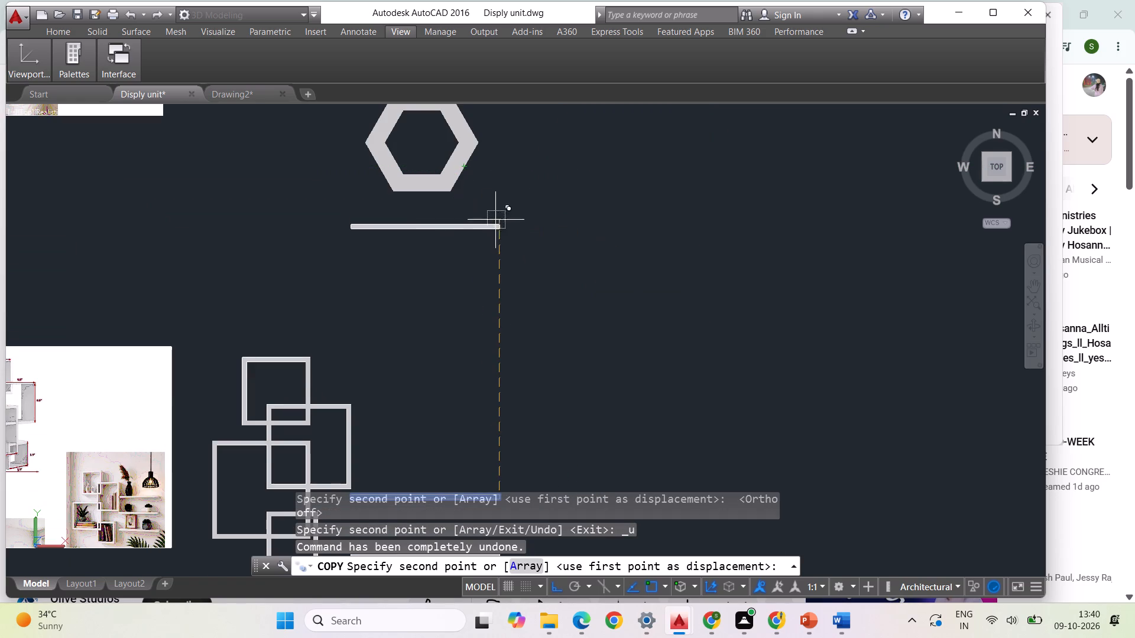
pyautogui.scroll(-1, 640, 258)
pyautogui.scroll(-1, 675, 314)
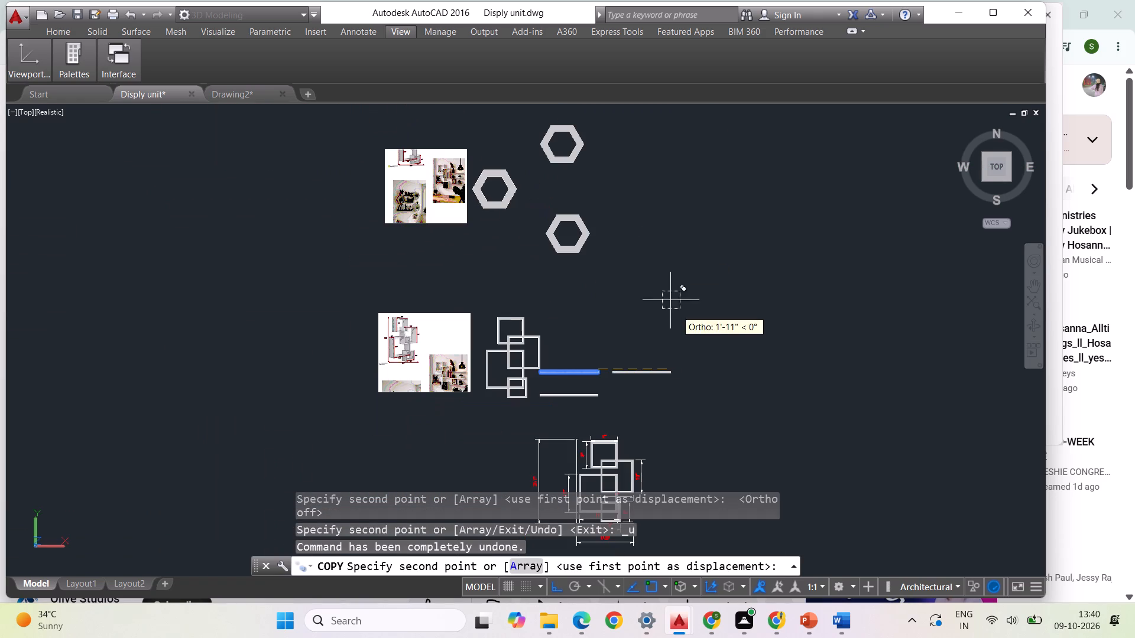
pyautogui.scroll(-1, 539, 201)
pyautogui.scroll(2, 515, 210)
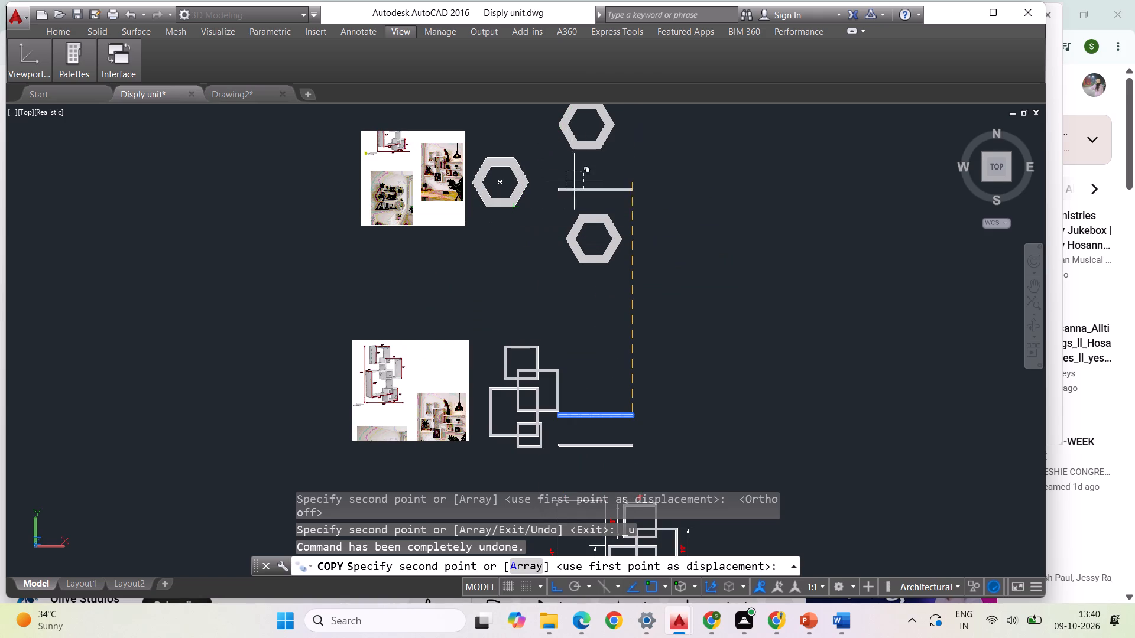
pyautogui.press('F8')
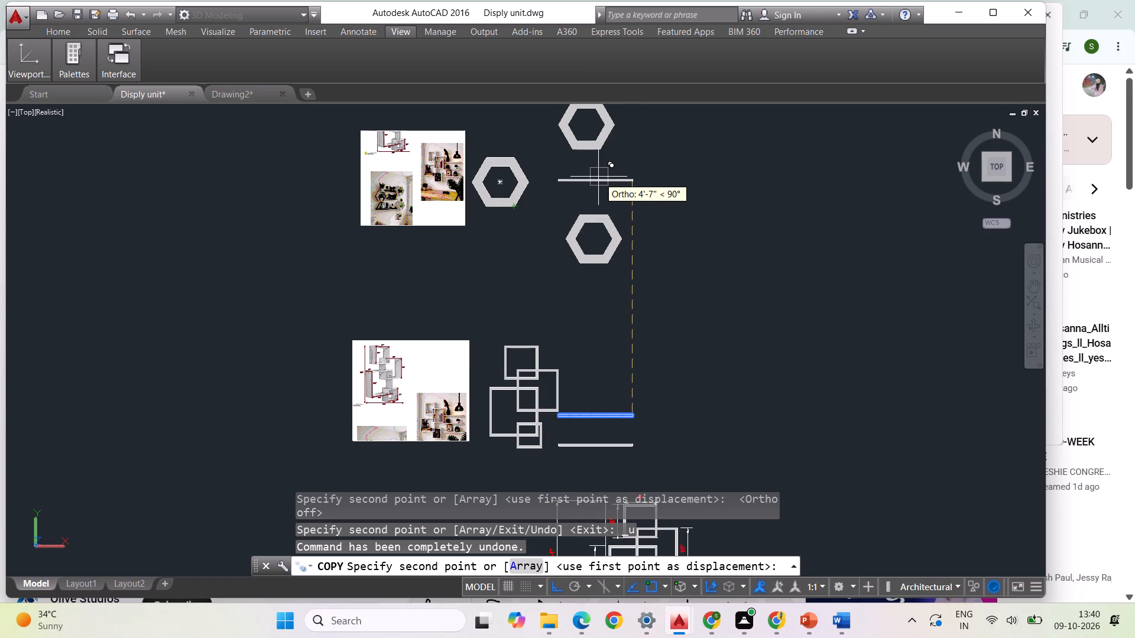
pyautogui.scroll(-1, 616, 185)
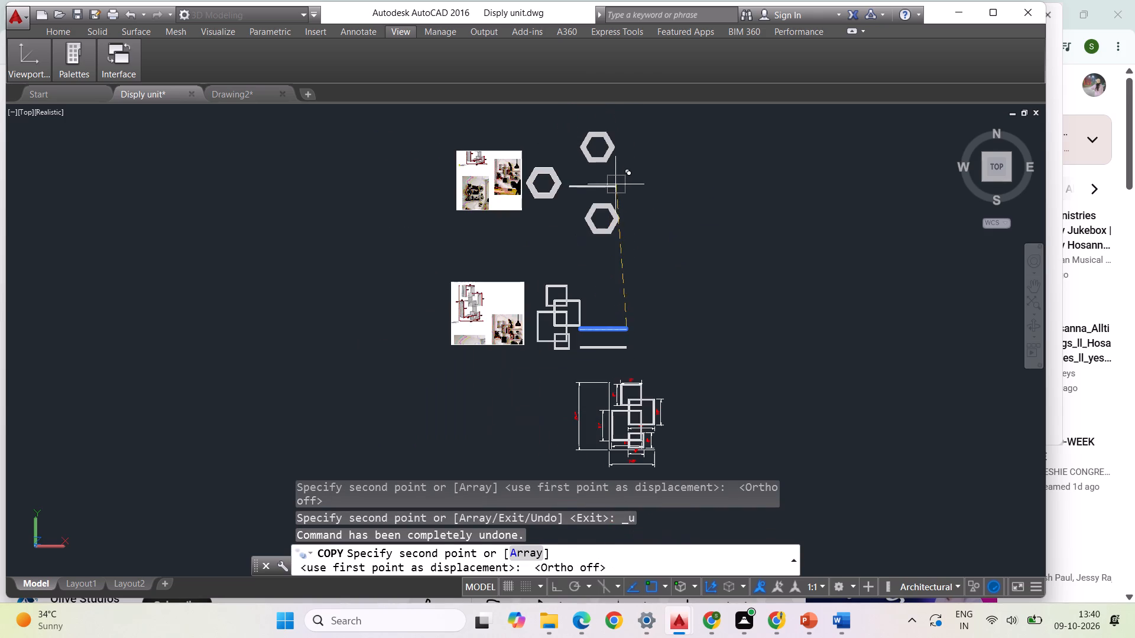
pyautogui.scroll(5, 607, 154)
pyautogui.scroll(-2, 613, 163)
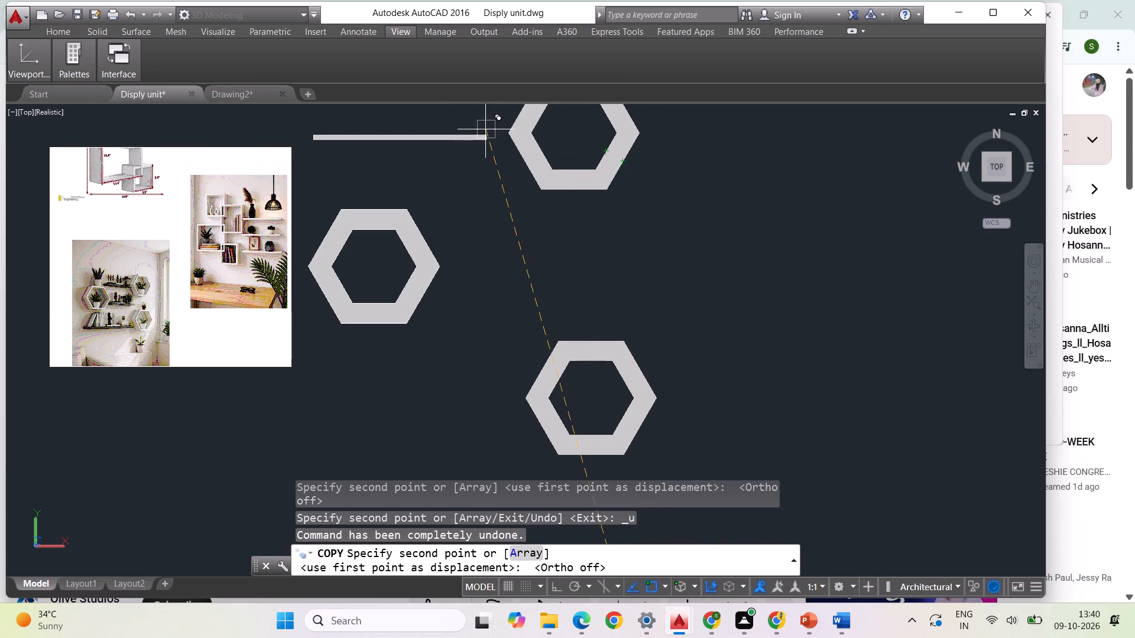
pyautogui.scroll(1, 489, 130)
pyautogui.scroll(-1, 502, 148)
pyautogui.scroll(1, 496, 136)
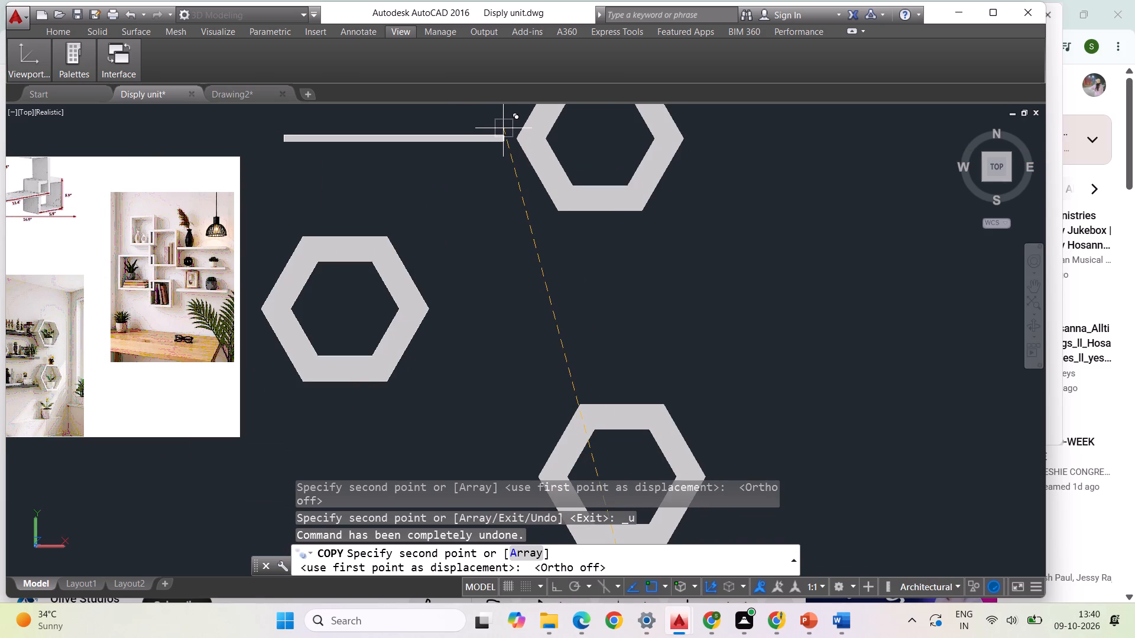
pyautogui.click(504, 129)
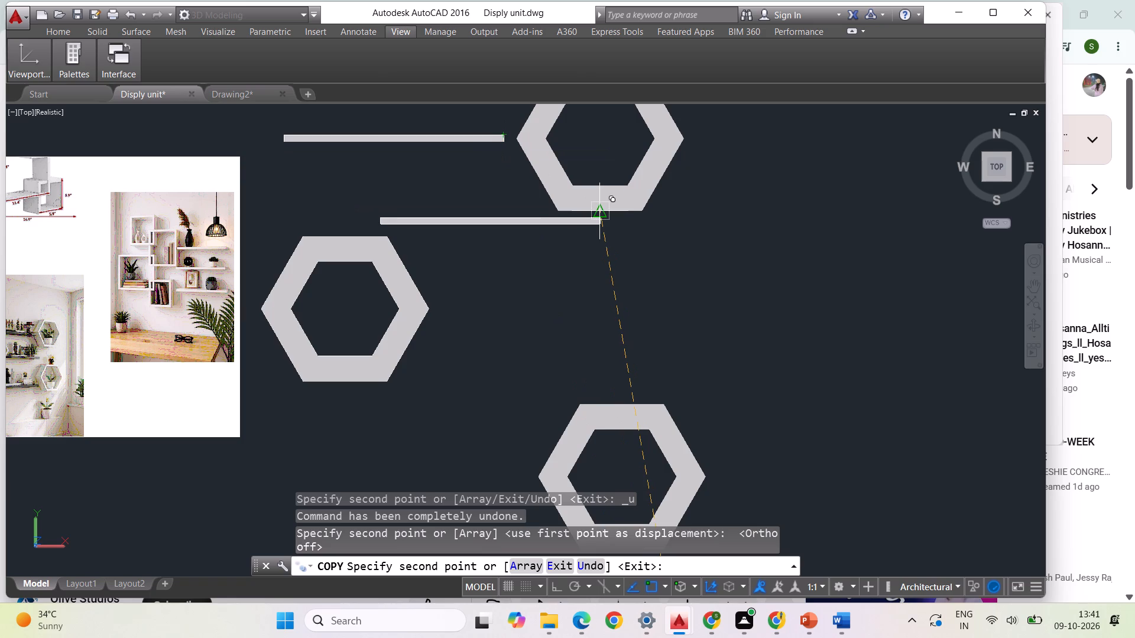
# Place another copy of the shelf extending right from the right-hand corner of the middle hexagon frame.
pyautogui.scroll(-1, 825, 348)
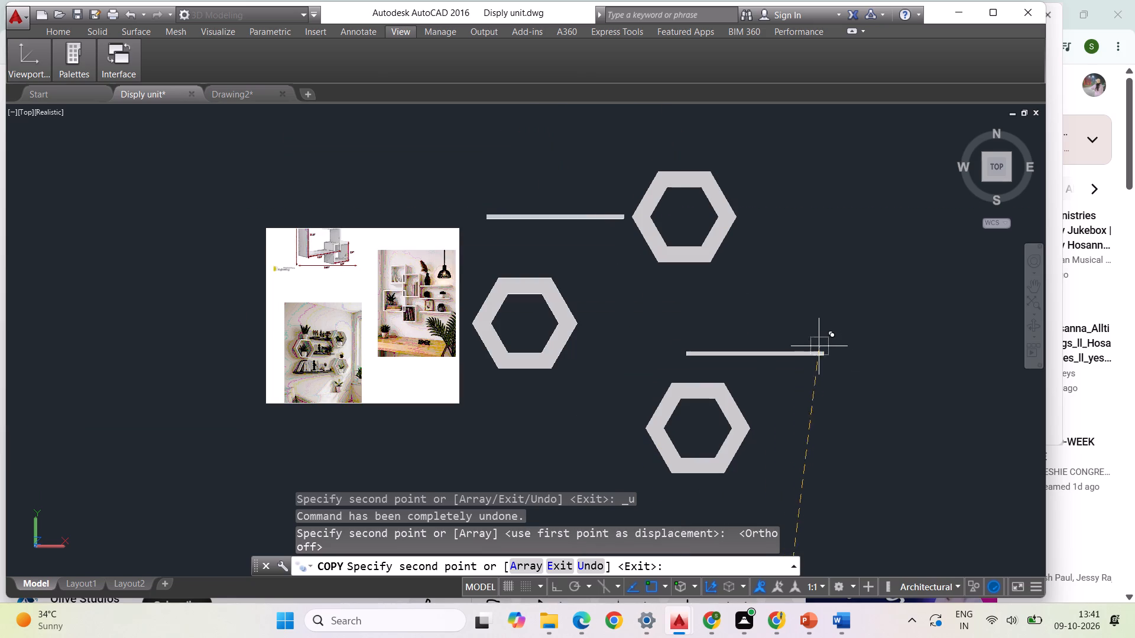
pyautogui.scroll(1, 804, 333)
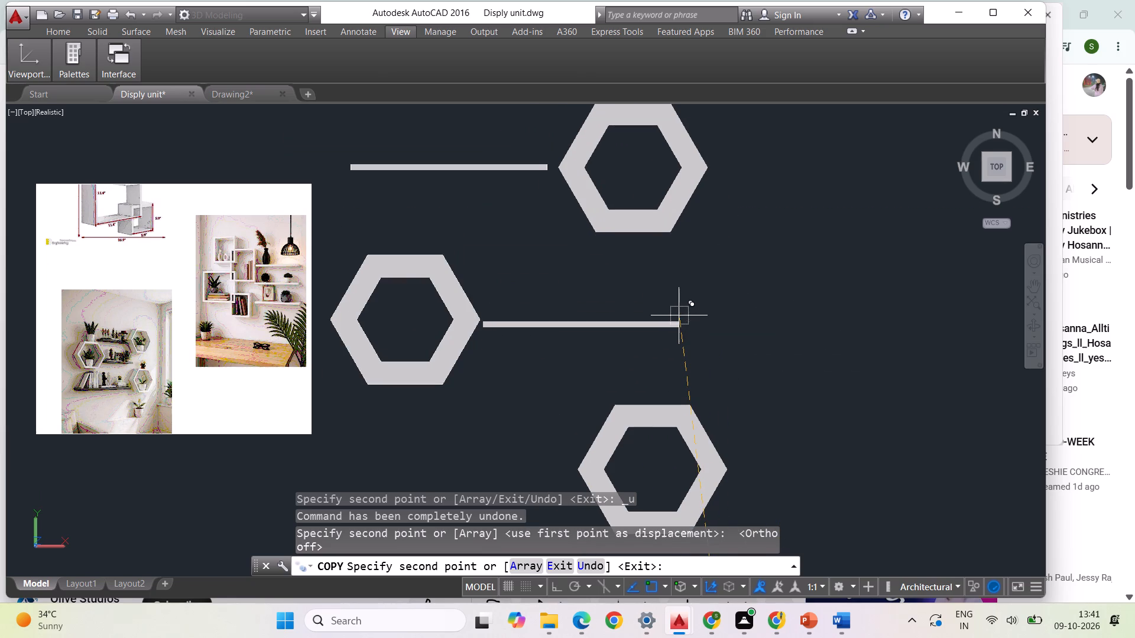
pyautogui.click(679, 316)
# Place two more shelf copies end to end as one long bottom shelf ending beside the lower hexagon frame, slightly below its centre.
pyautogui.scroll(-1, 716, 262)
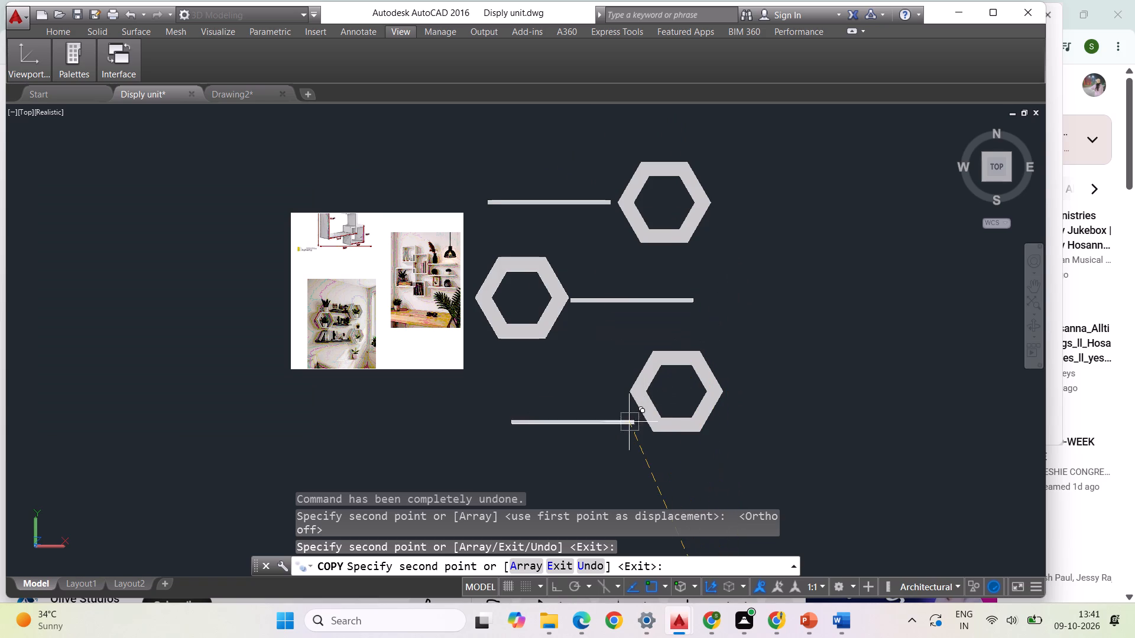
pyautogui.scroll(2, 452, 342)
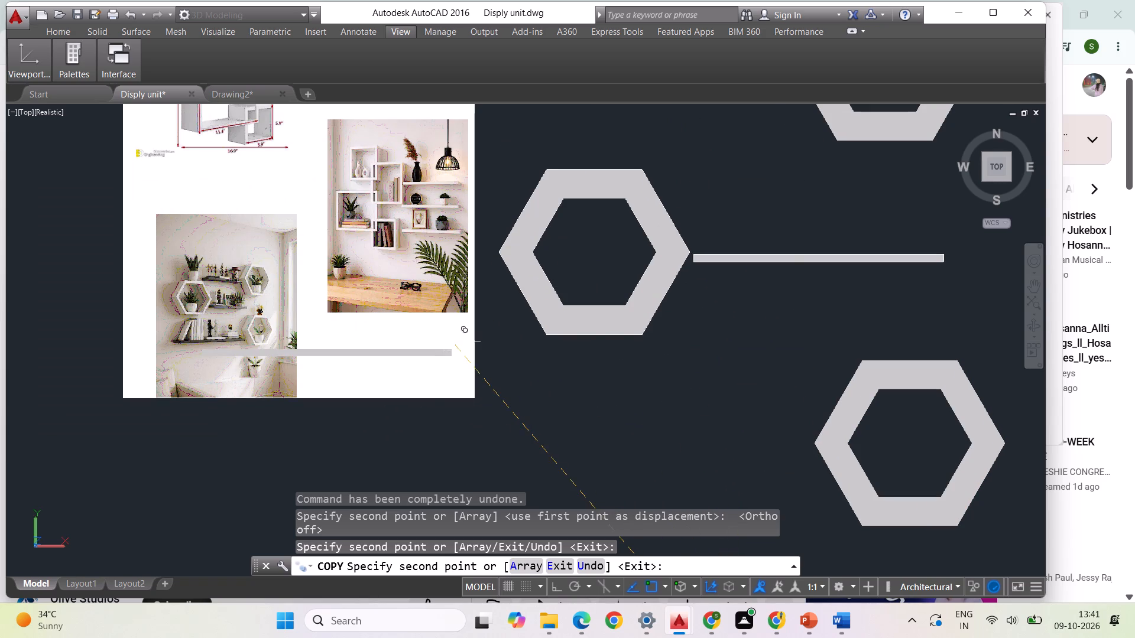
pyautogui.scroll(-1, 672, 367)
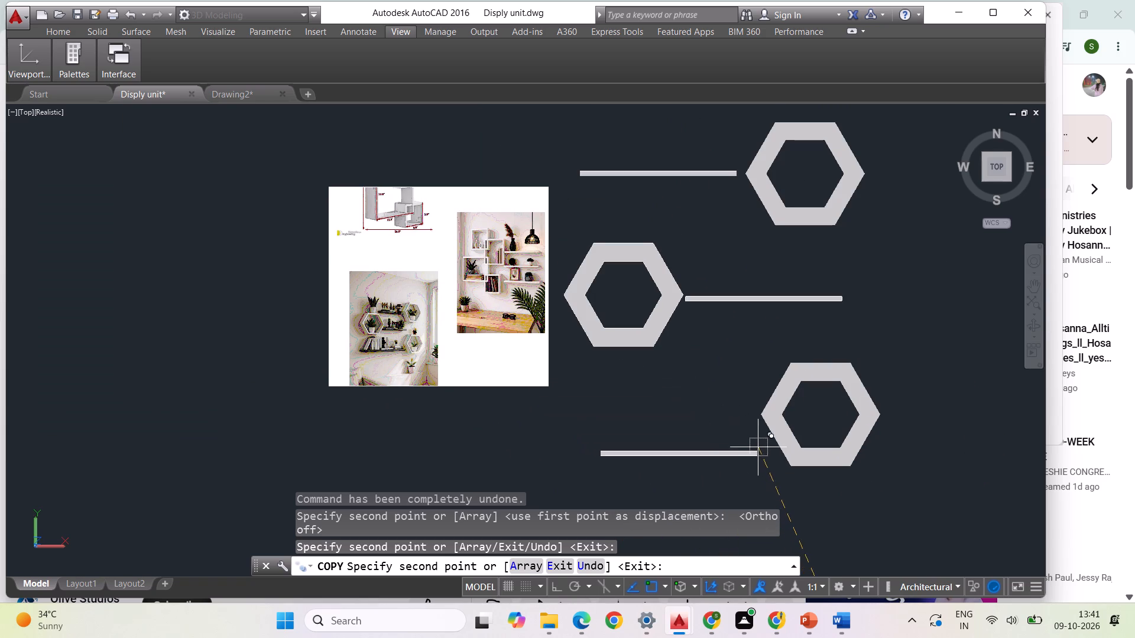
pyautogui.click(762, 448)
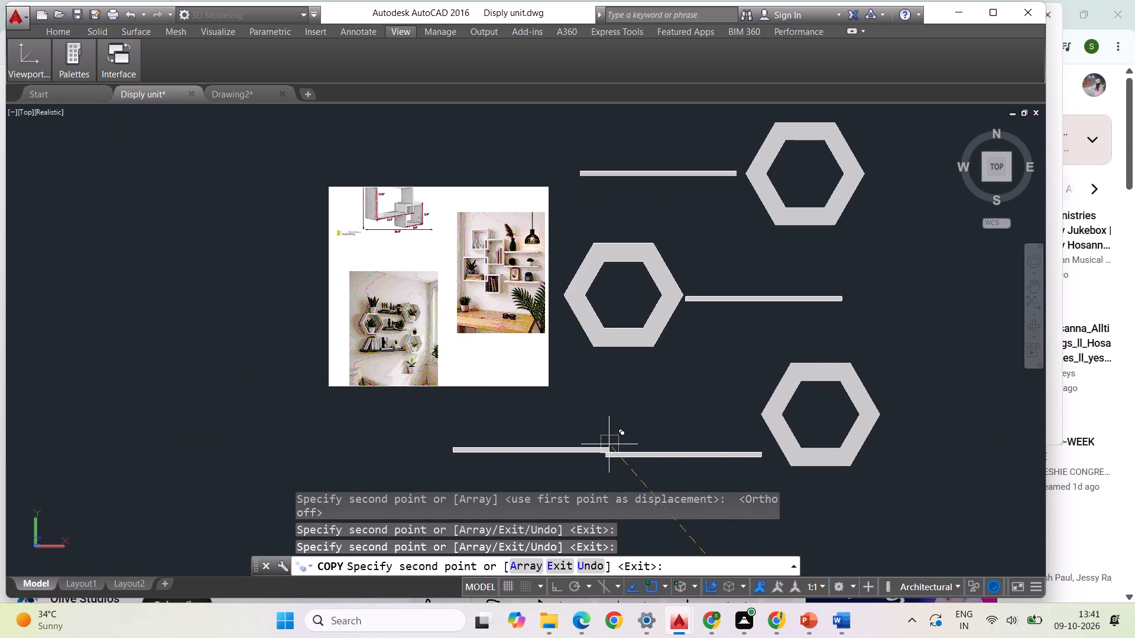
pyautogui.scroll(2, 589, 462)
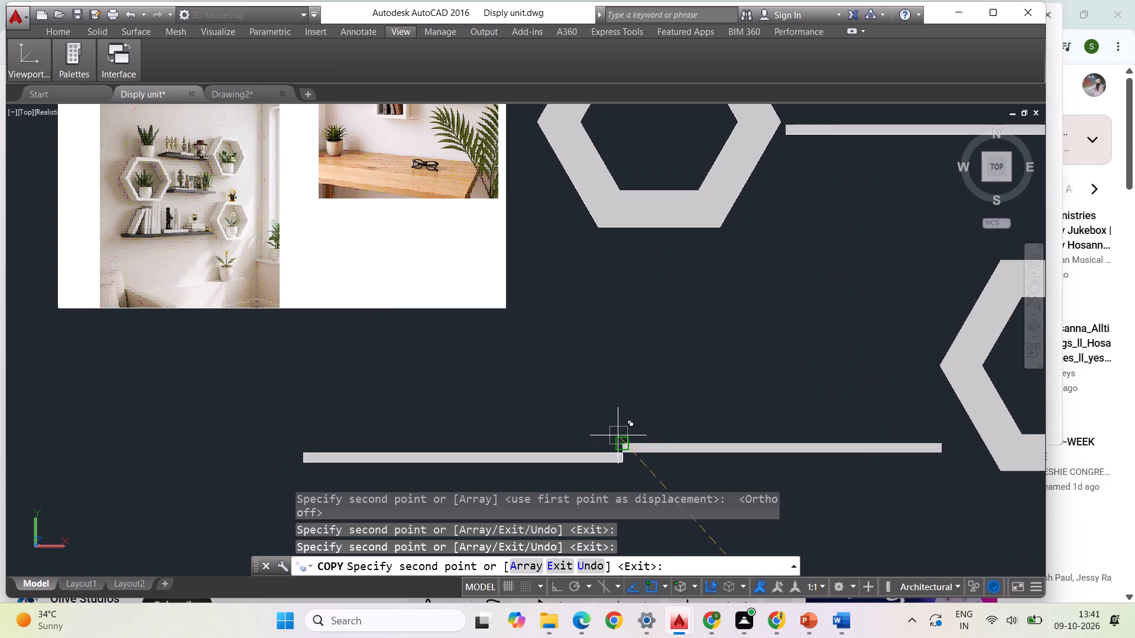
pyautogui.scroll(3, 618, 436)
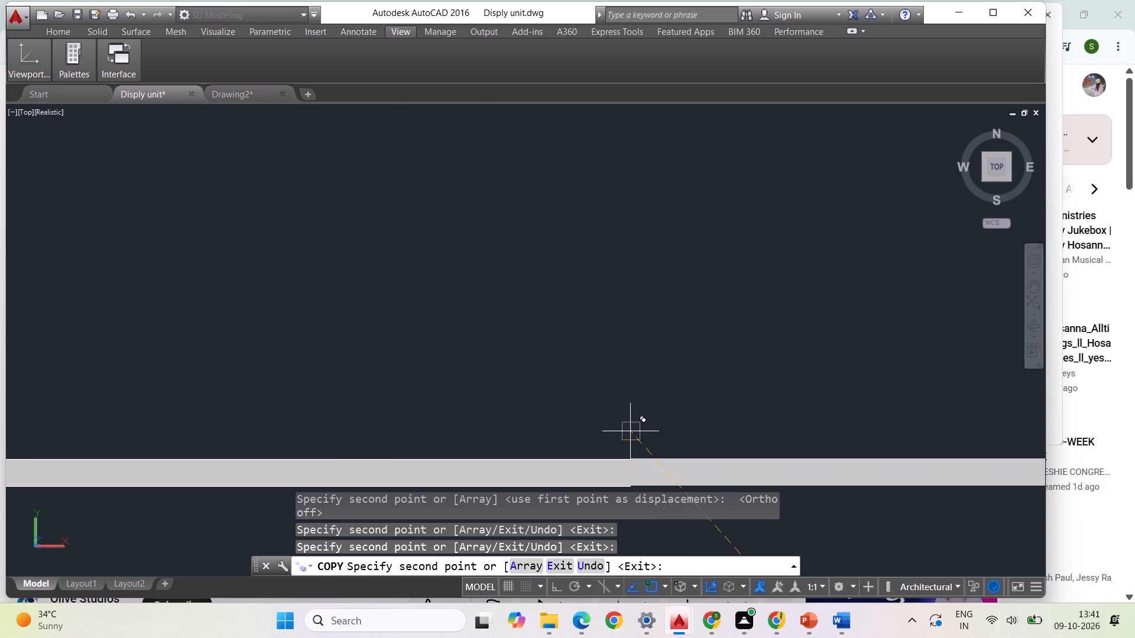
pyautogui.scroll(3, 631, 432)
pyautogui.scroll(-3, 633, 425)
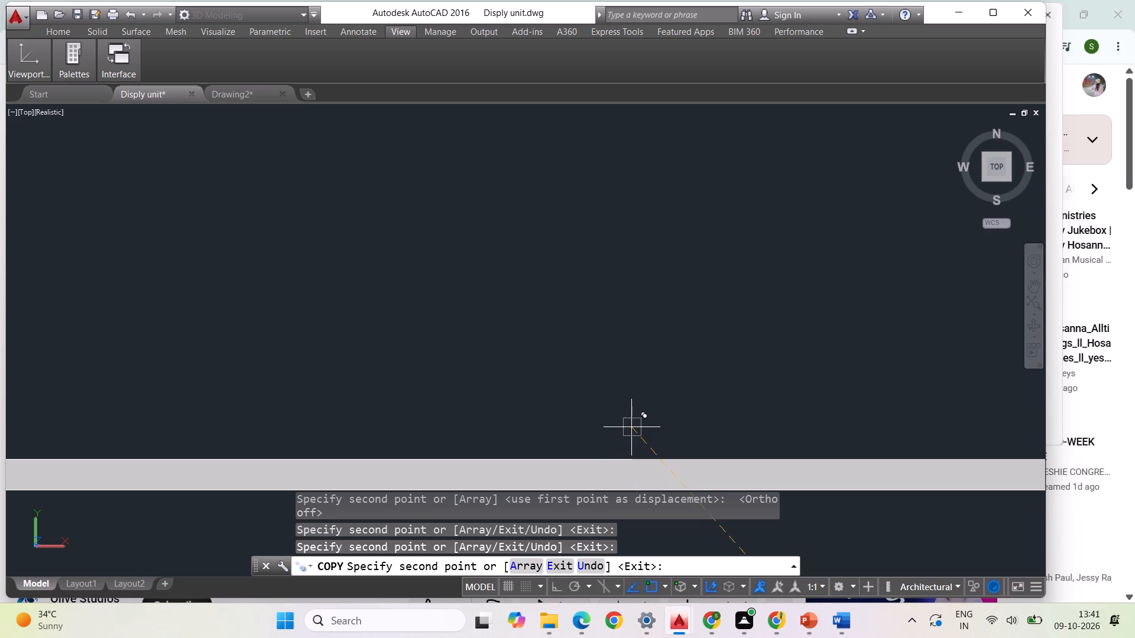
pyautogui.click(632, 428)
pyautogui.press('Escape')
# Review the shelf layout around the hexagon frames against the reference photo and the square-frame unit.
pyautogui.scroll(-5, 613, 397)
pyautogui.scroll(-1, 620, 458)
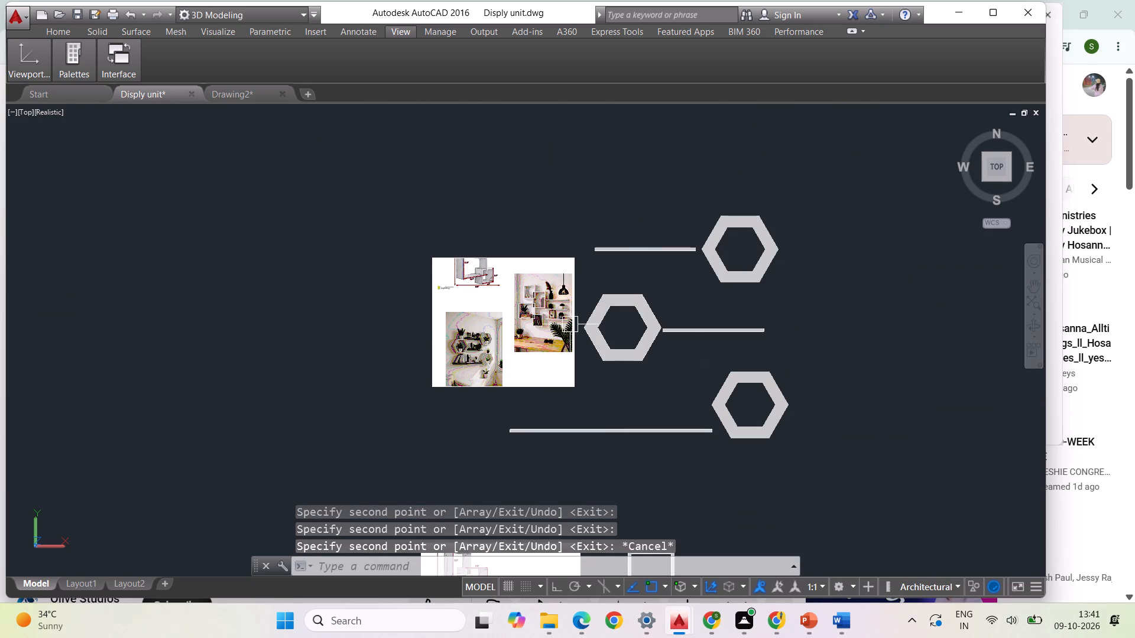
pyautogui.scroll(2, 531, 304)
pyautogui.scroll(-1, 348, 310)
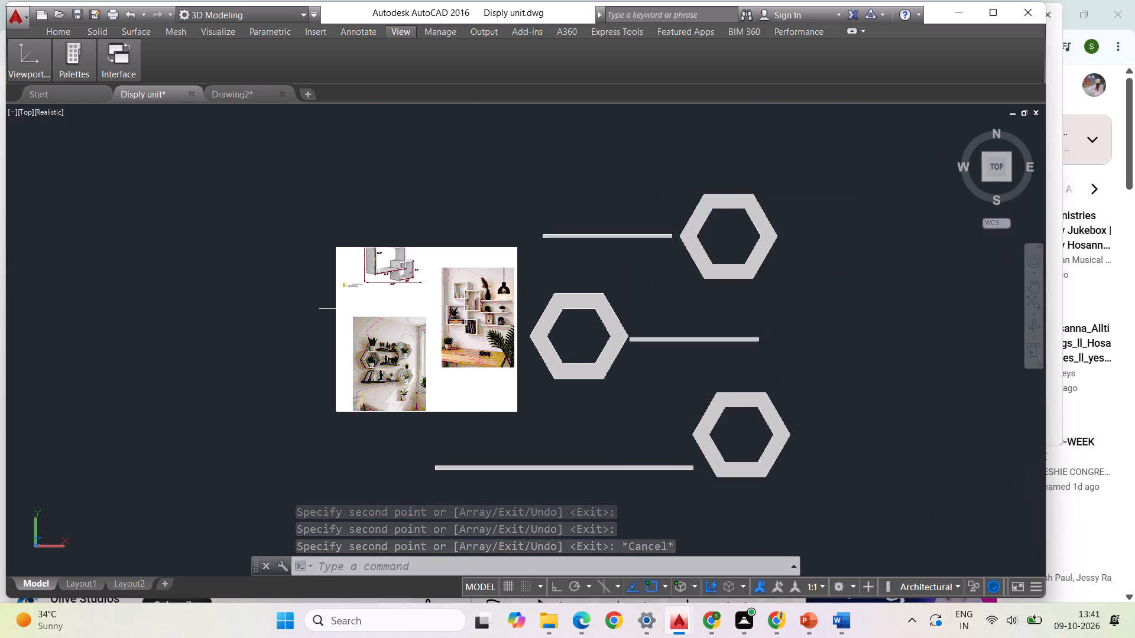
pyautogui.scroll(-1, 348, 310)
pyautogui.scroll(-1, 640, 294)
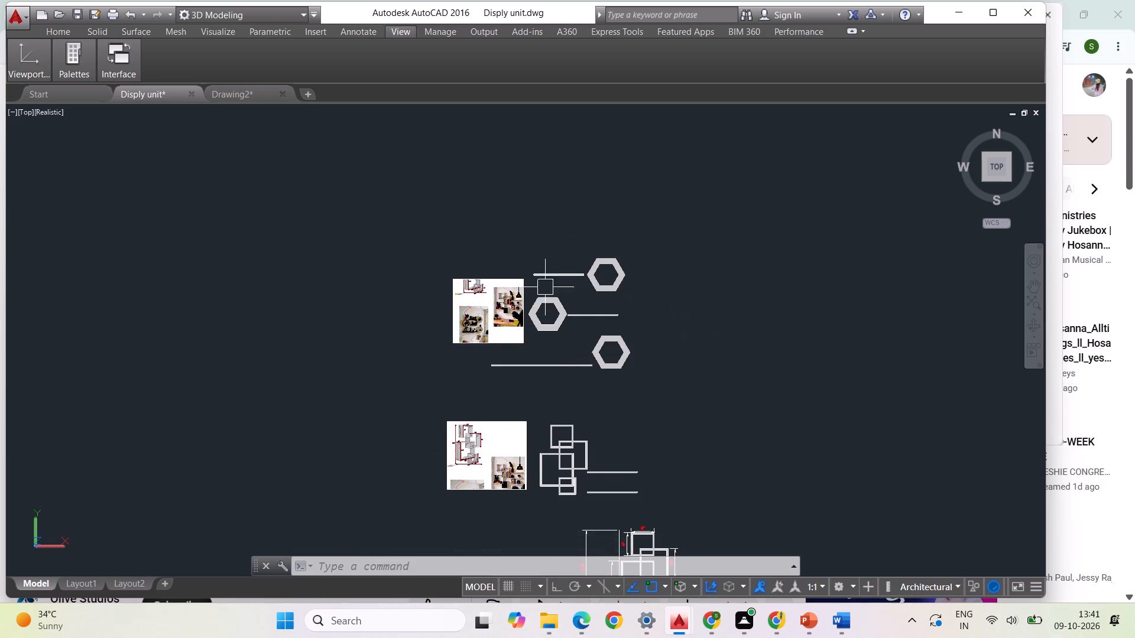
pyautogui.scroll(-1, 524, 274)
pyautogui.scroll(2, 588, 389)
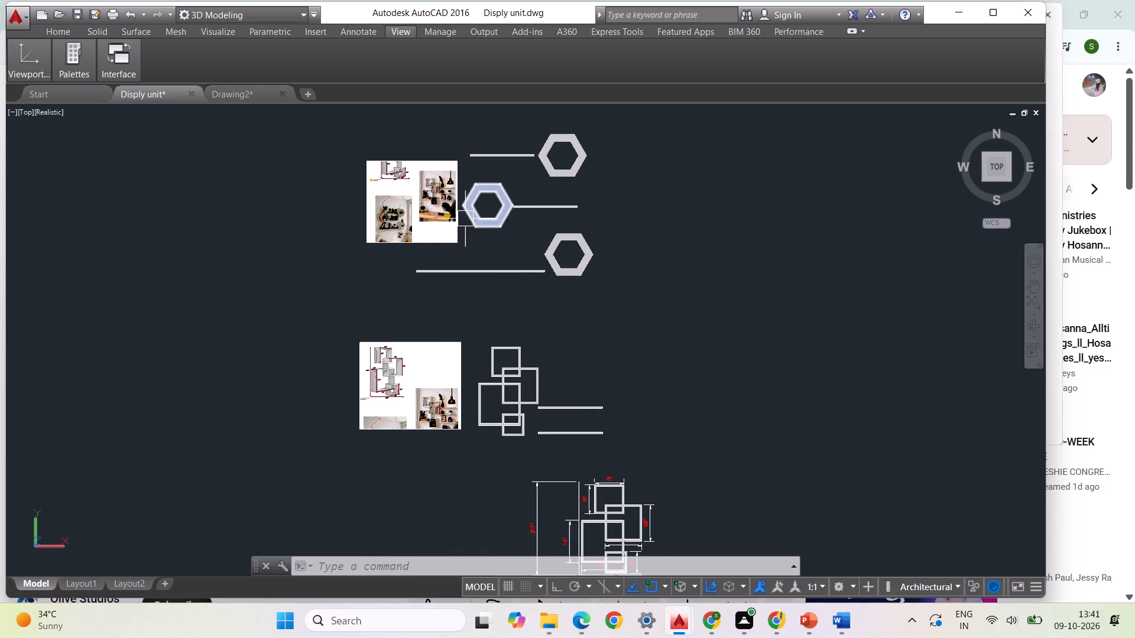
pyautogui.scroll(2, 466, 219)
pyautogui.scroll(-2, 550, 269)
pyautogui.scroll(1, 608, 388)
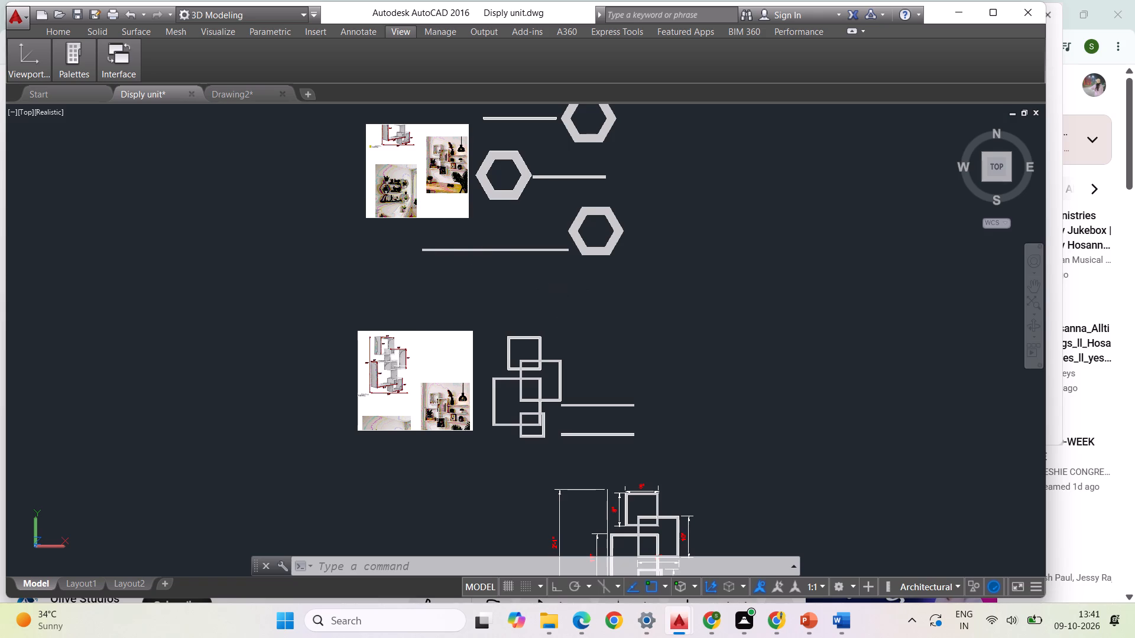
pyautogui.scroll(-1, 423, 373)
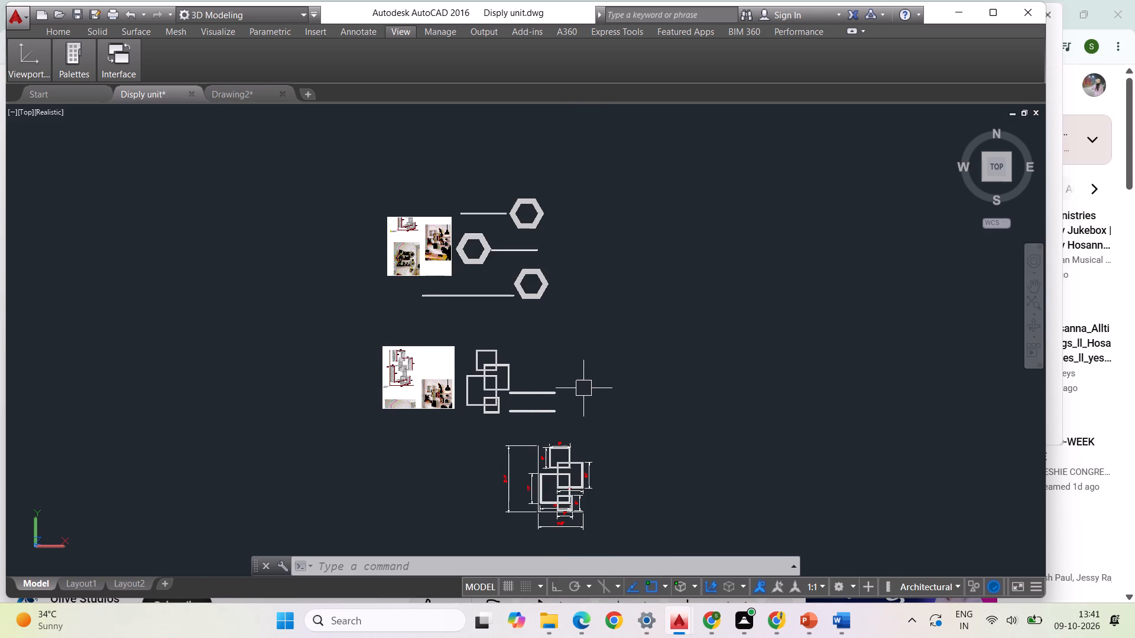
pyautogui.scroll(-1, 537, 428)
pyautogui.scroll(1, 564, 284)
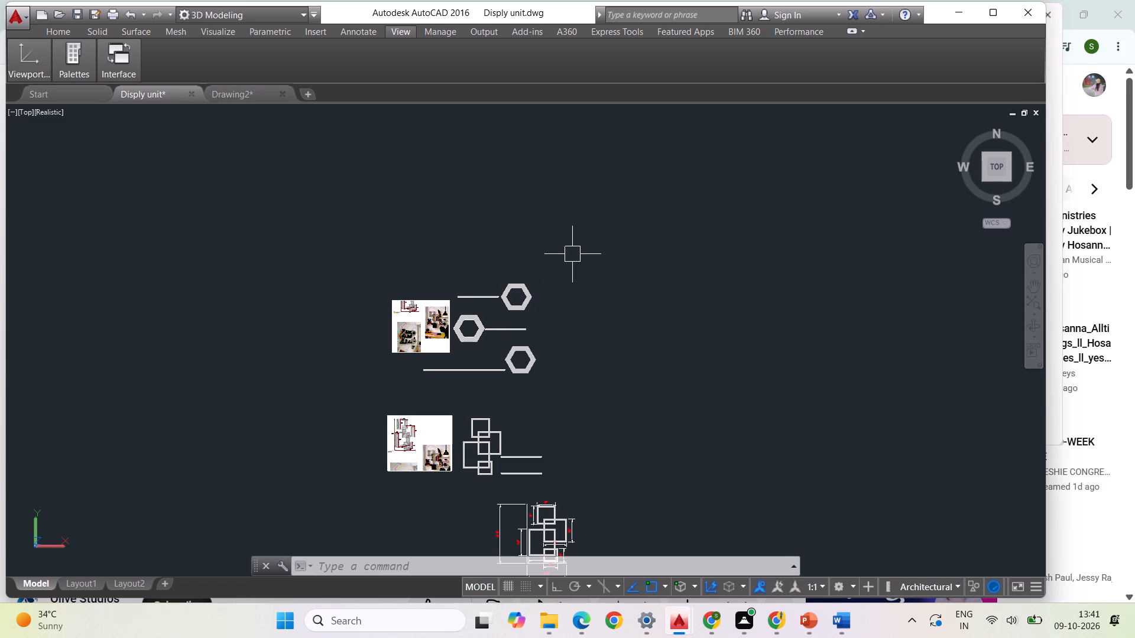
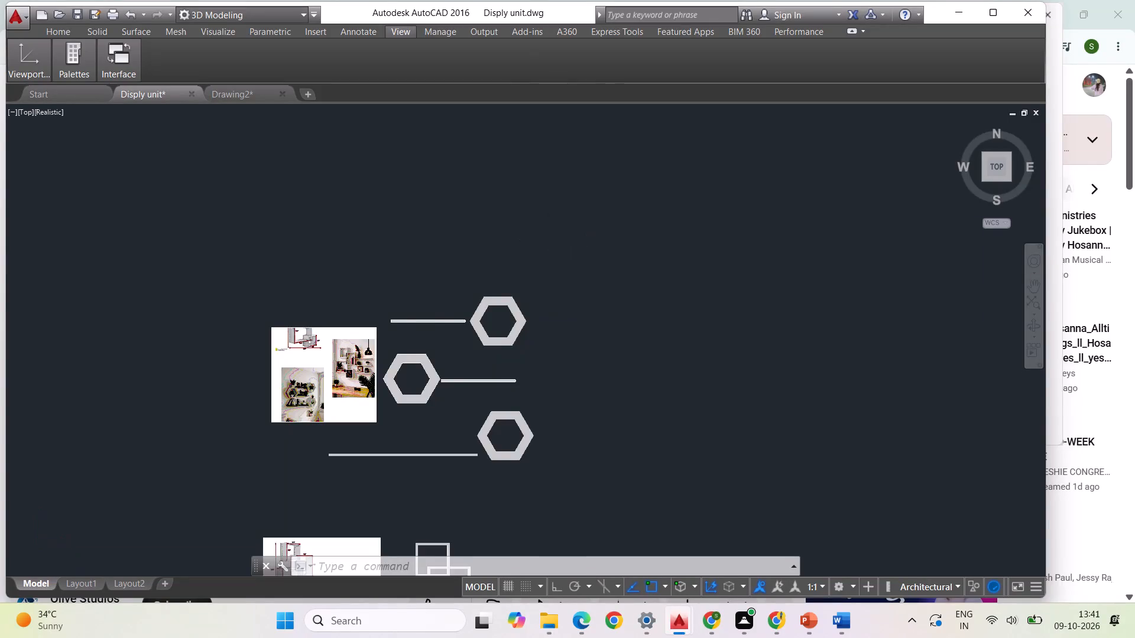
# Compare the square-frame unit's frames and shelves with the dimensioned reference image and the shelf photo.
pyautogui.scroll(2, 492, 330)
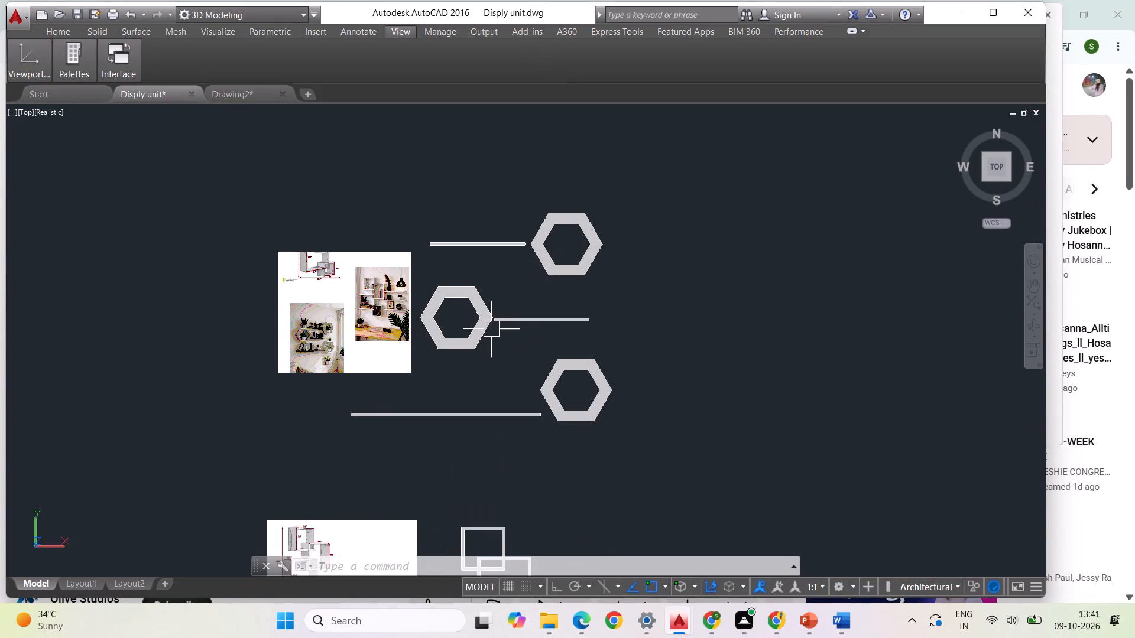
pyautogui.scroll(-1, 663, 301)
pyautogui.scroll(2, 624, 520)
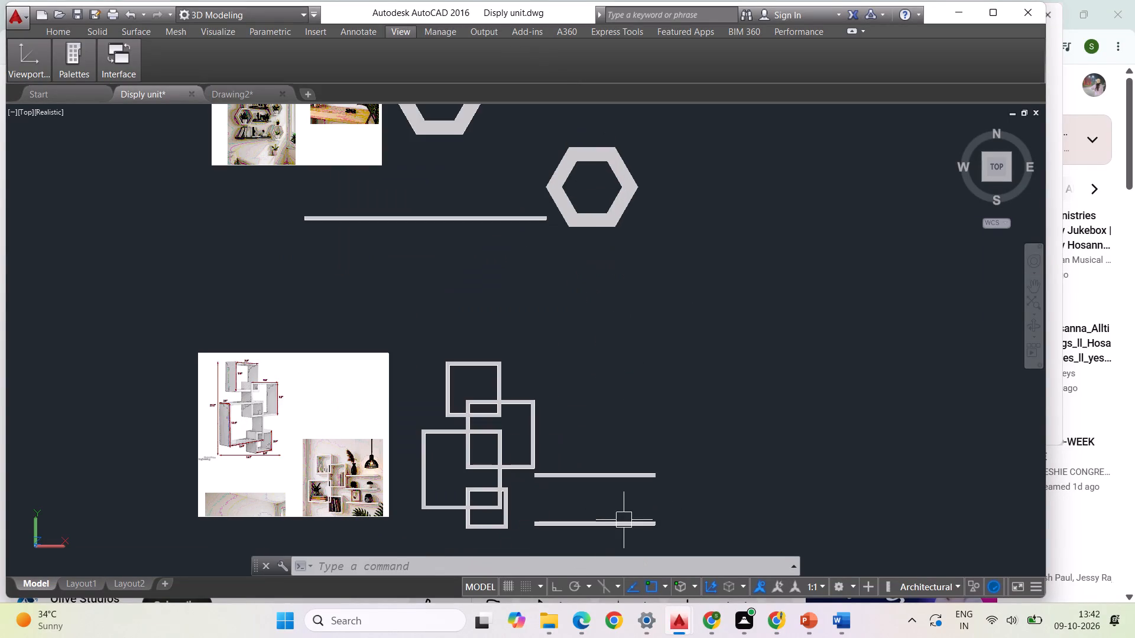
pyautogui.scroll(2, 364, 466)
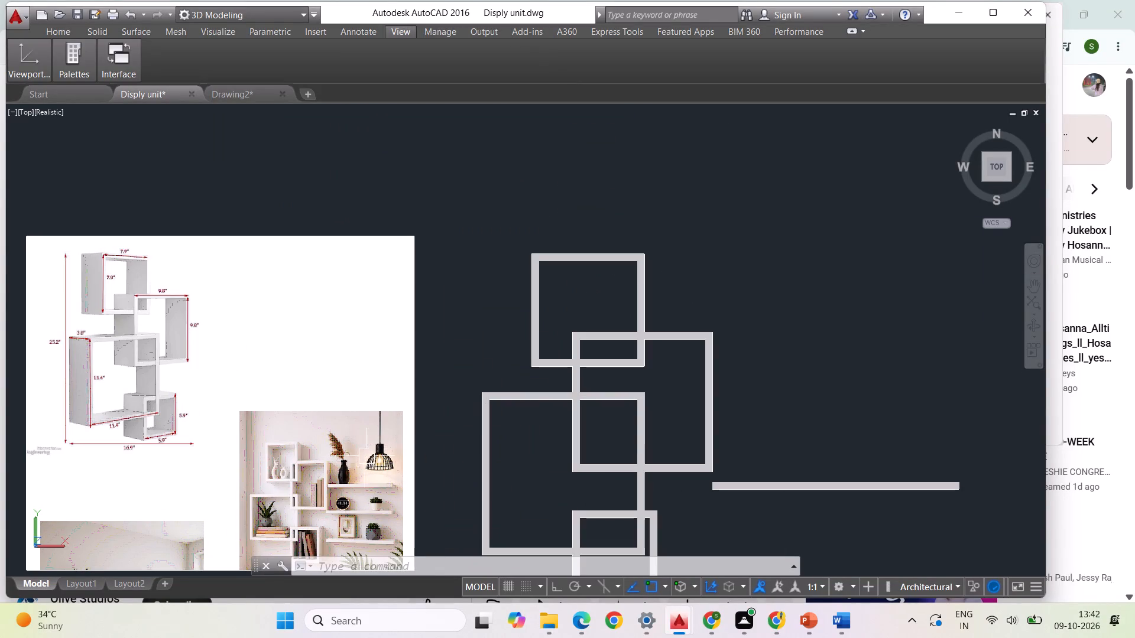
pyautogui.scroll(-1, 315, 398)
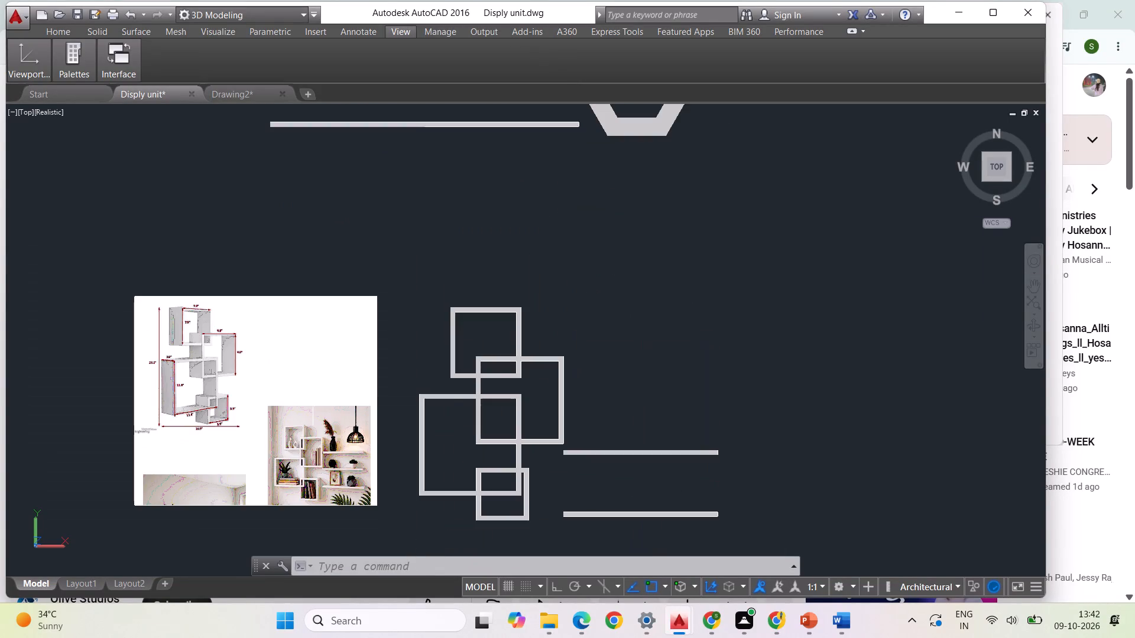
pyautogui.scroll(-2, 454, 372)
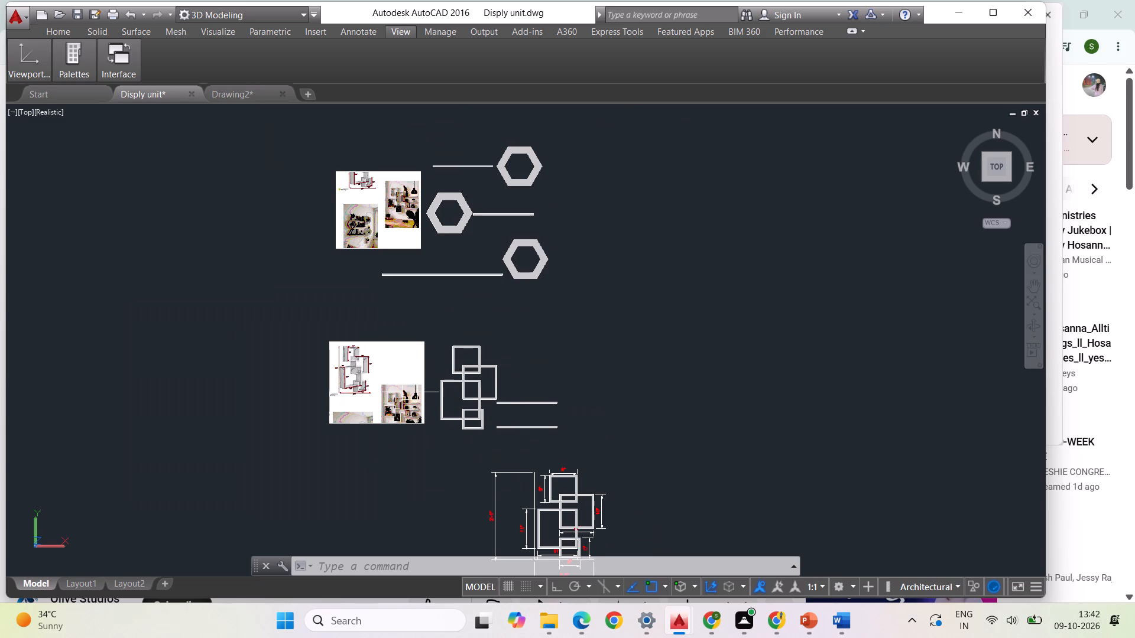
pyautogui.scroll(1, 407, 392)
pyautogui.scroll(2, 356, 382)
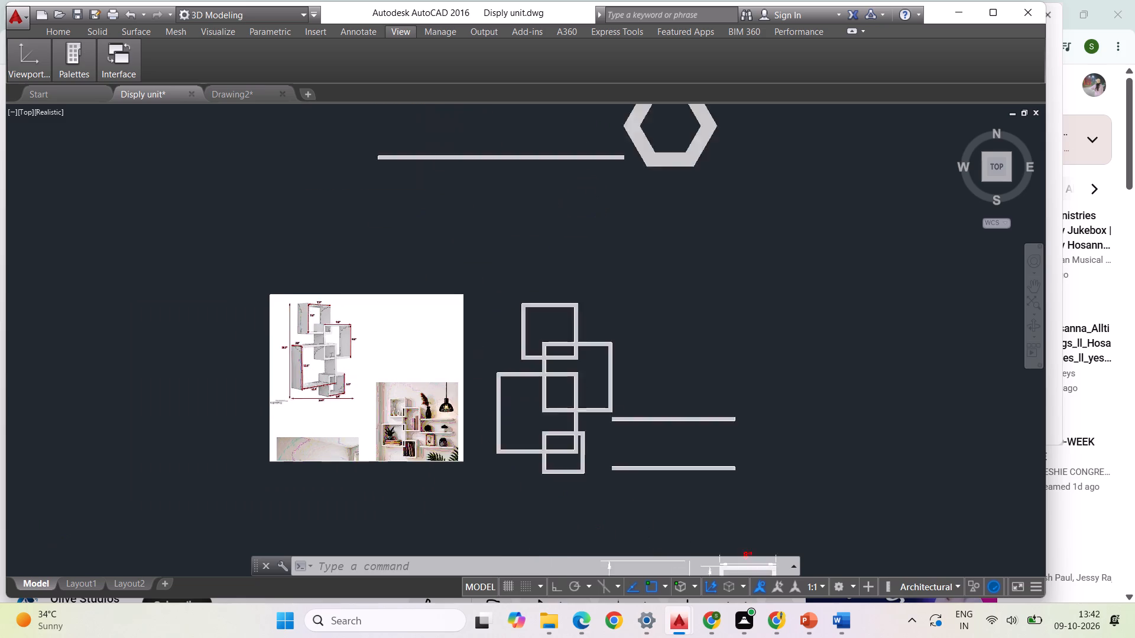
pyautogui.scroll(-1, 450, 409)
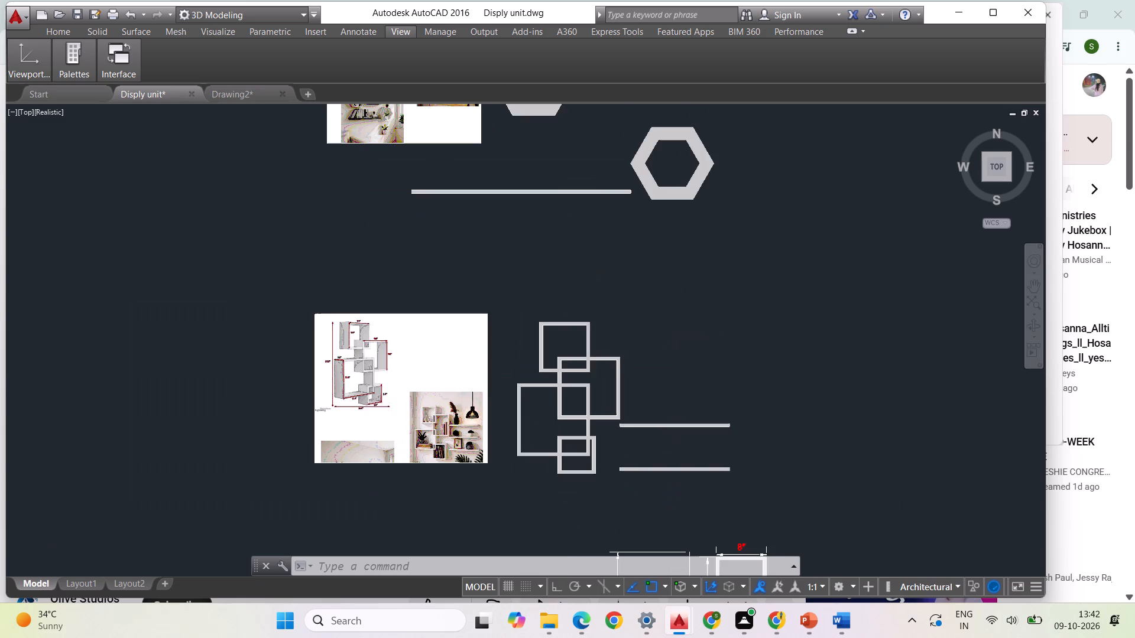
pyautogui.scroll(4, 463, 426)
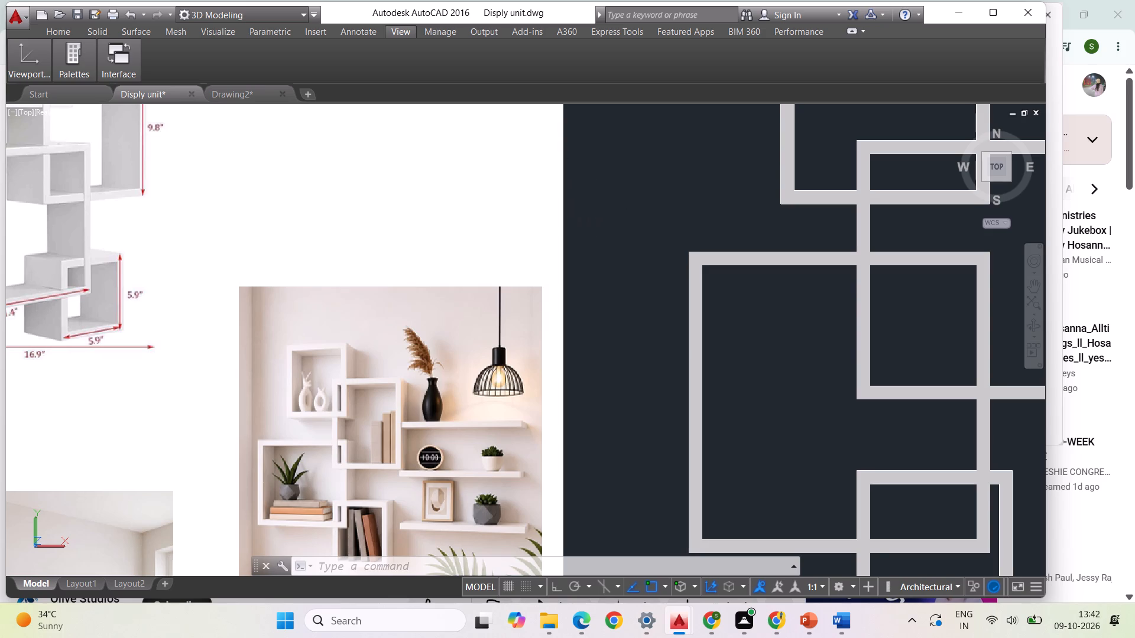
pyautogui.scroll(-2, 485, 302)
pyautogui.scroll(2, 656, 254)
pyautogui.scroll(-2, 557, 284)
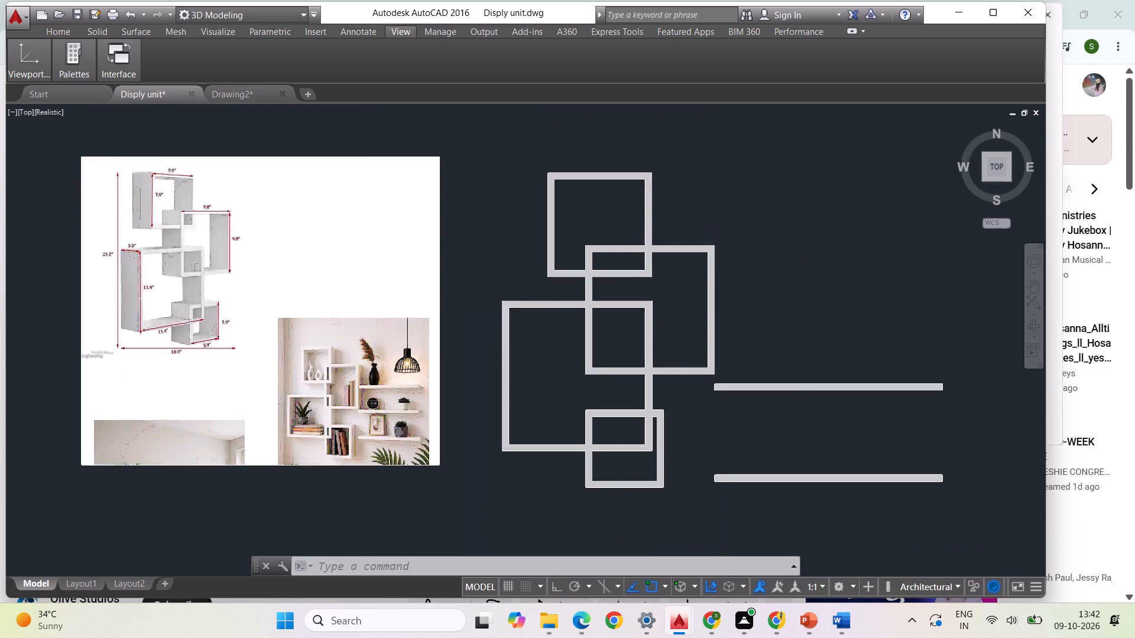
pyautogui.scroll(1, 650, 219)
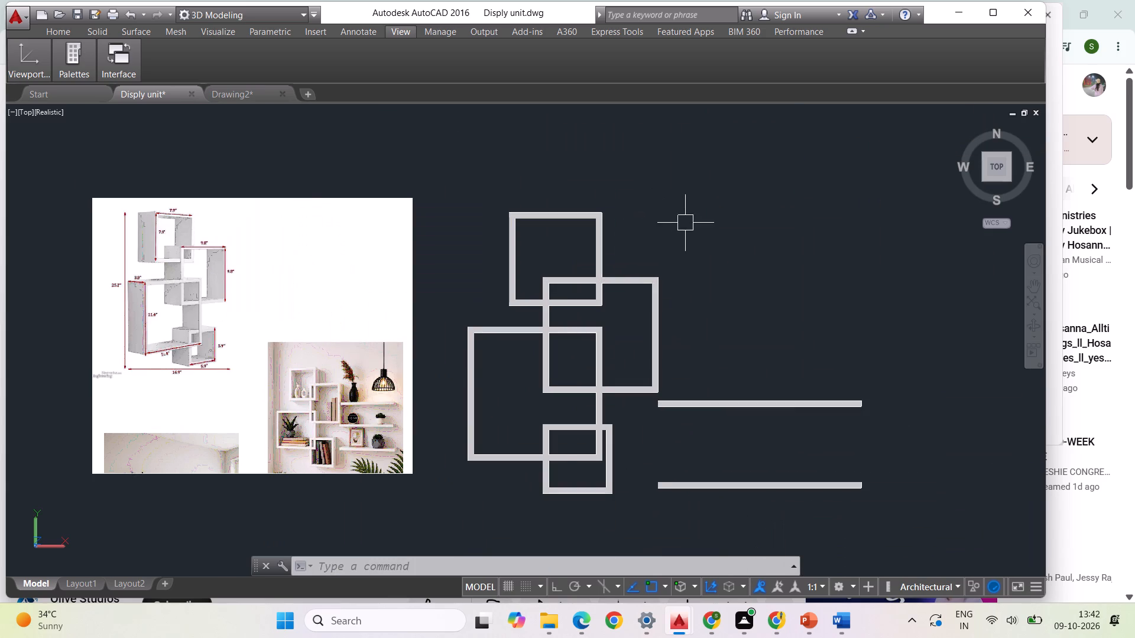
pyautogui.scroll(1, 686, 223)
pyautogui.scroll(-1, 687, 226)
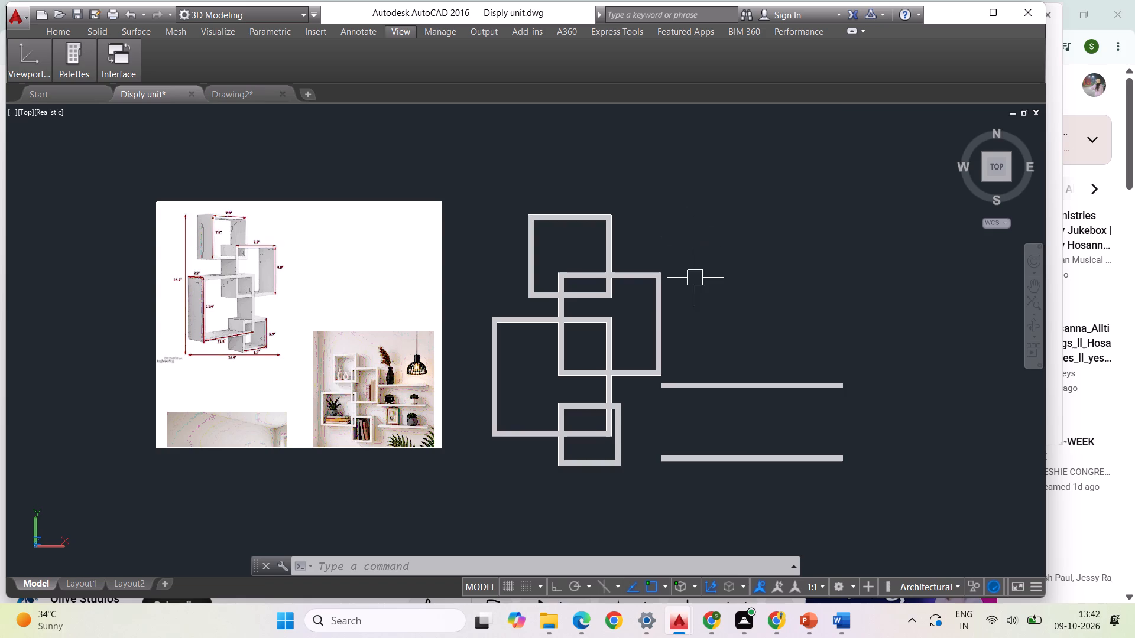
pyautogui.scroll(-1, 654, 280)
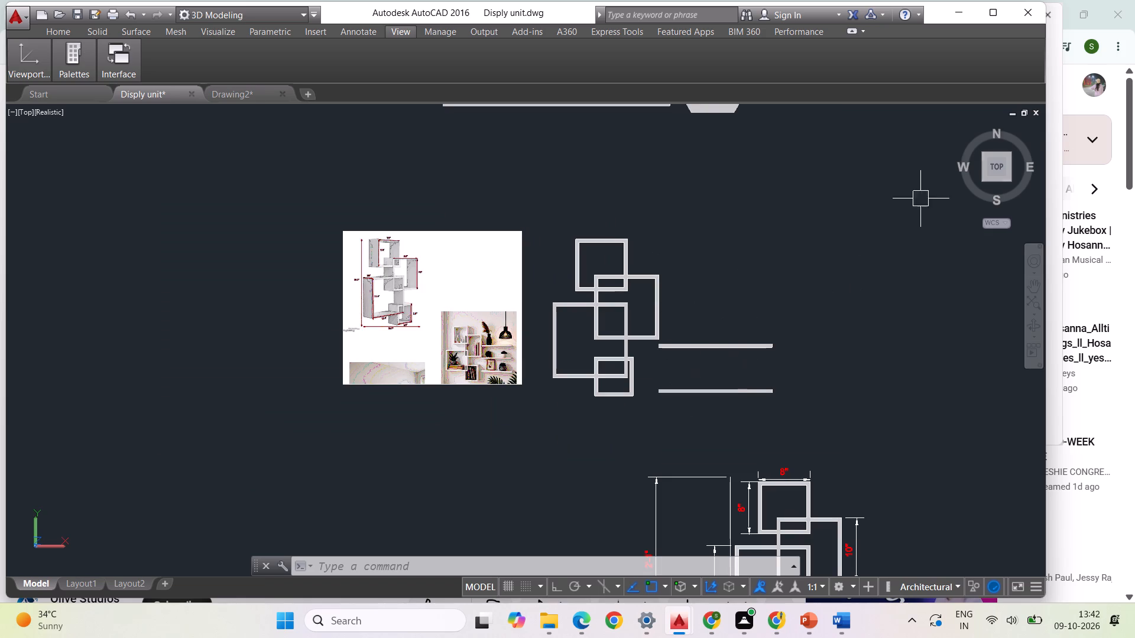
# Maximize the drawing application's window.
pyautogui.click(995, 12)
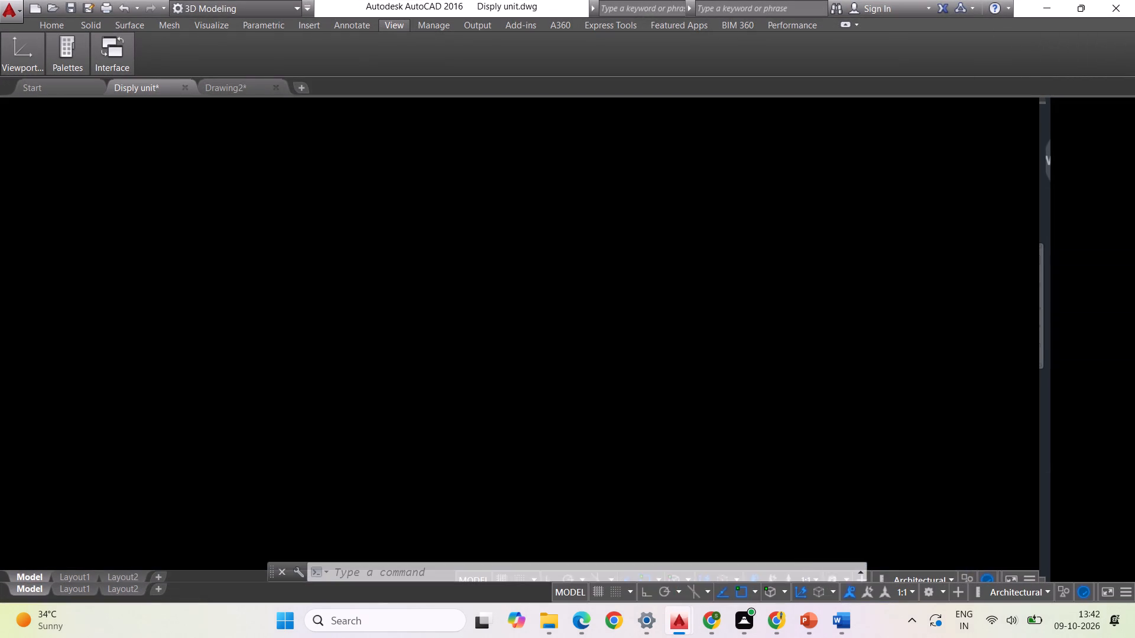
# Move the whole dimensioned square-frame drawing, with Ortho off, up beside the 3D square-frame unit, just right of its shelves.
pyautogui.scroll(-1, 741, 278)
pyautogui.scroll(-1, 641, 421)
pyautogui.scroll(1, 735, 365)
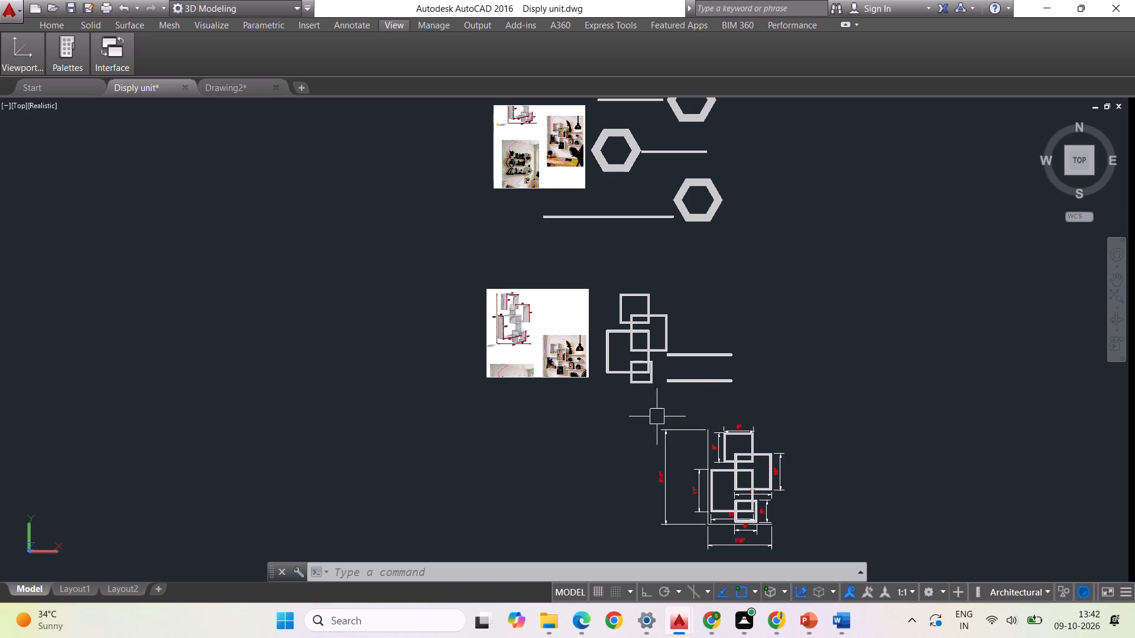
pyautogui.moveTo(629, 418); pyautogui.dragTo(640, 418)
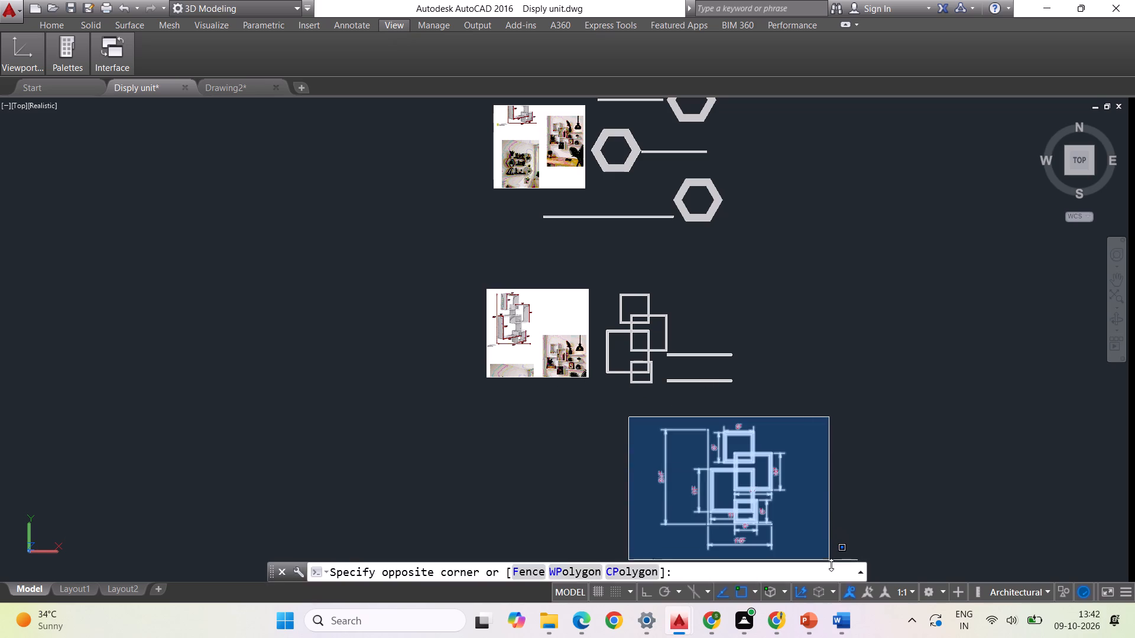
pyautogui.click(833, 555)
pyautogui.rightClick(870, 506)
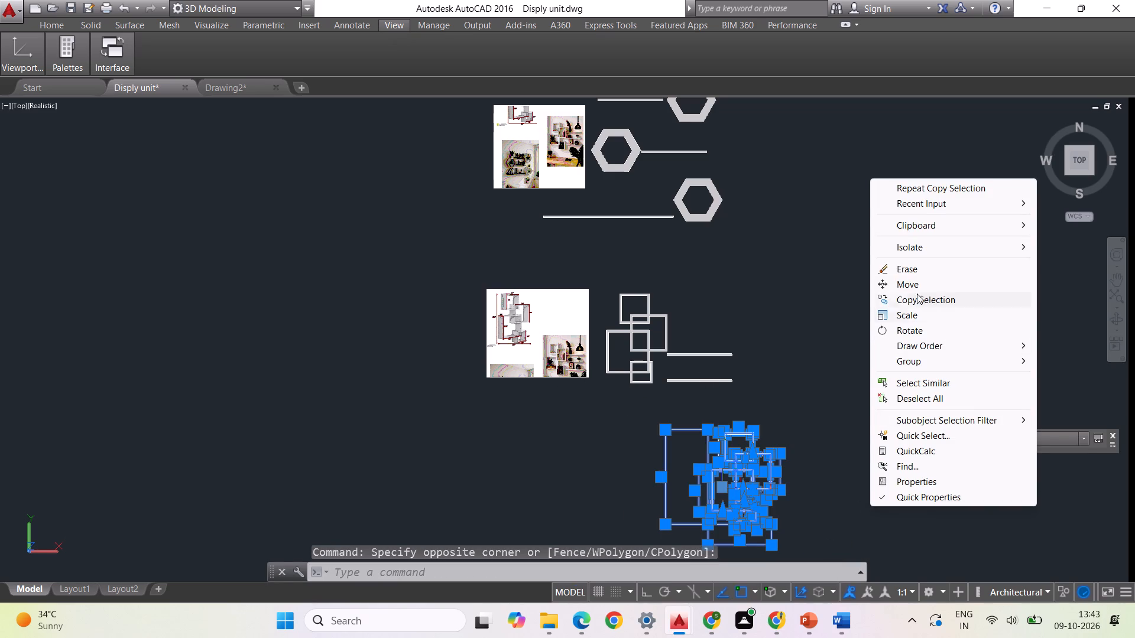
pyautogui.click(922, 285)
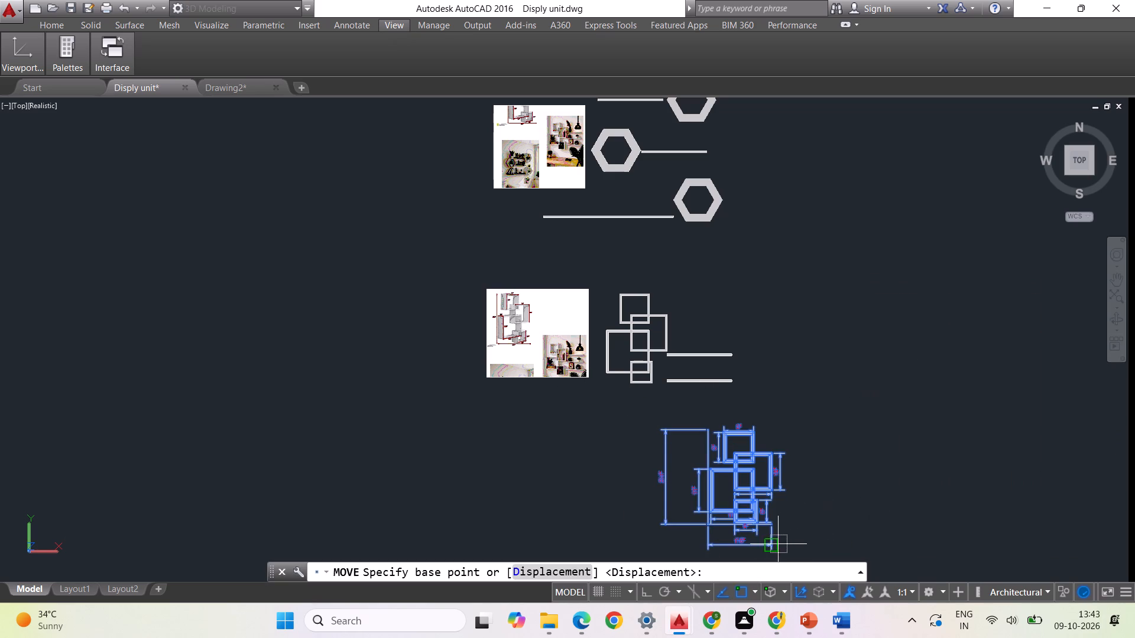
pyautogui.click(777, 546)
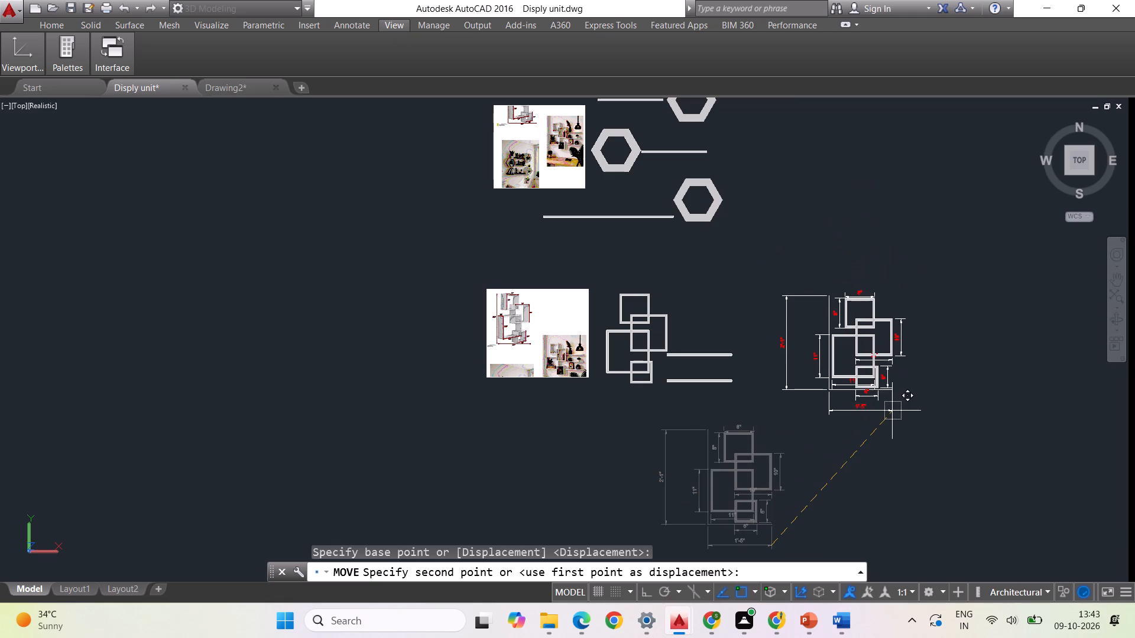
pyautogui.press('F8')
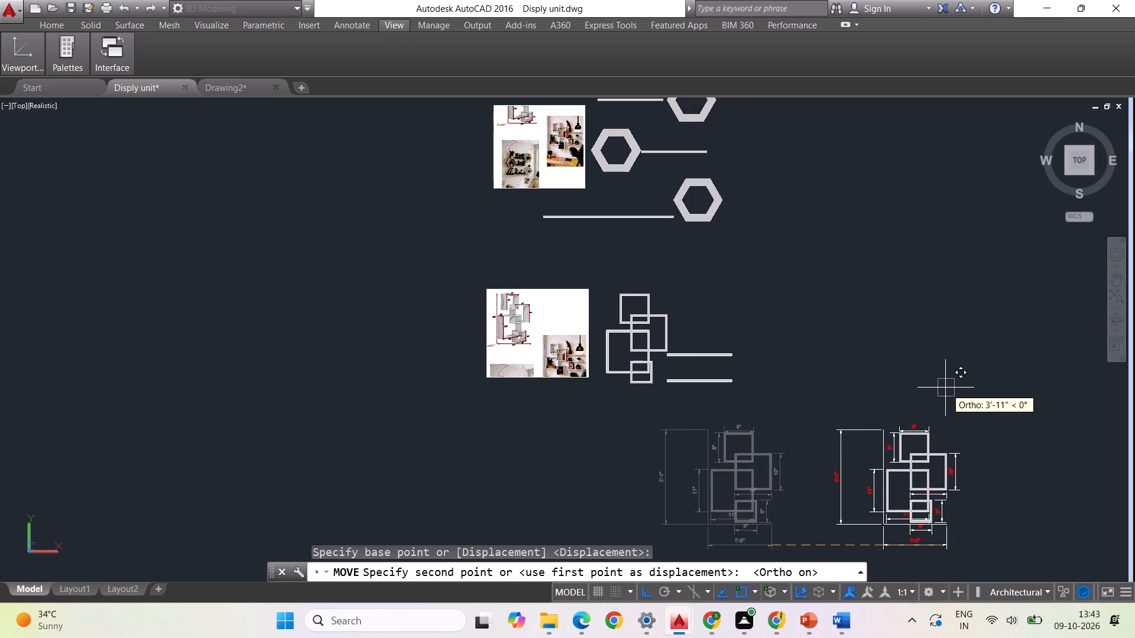
pyautogui.press('F8')
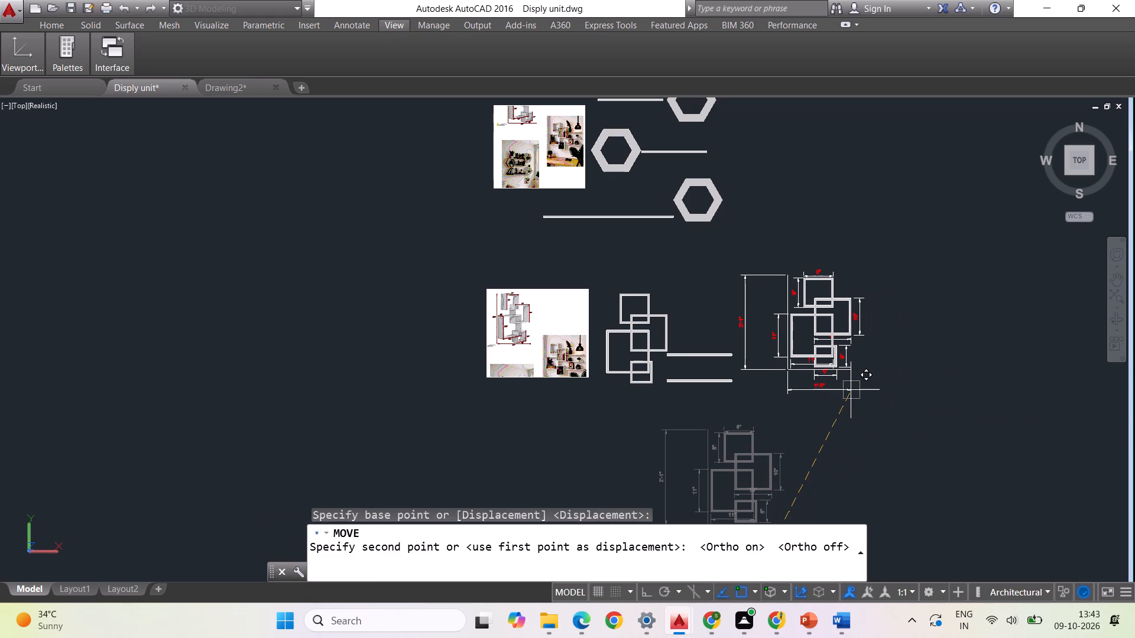
pyautogui.click(850, 390)
# Review the overall arrangement of the hexagon-frame unit, the square-frame unit and the dimensioned drawing beside their reference images.
pyautogui.scroll(-1, 781, 450)
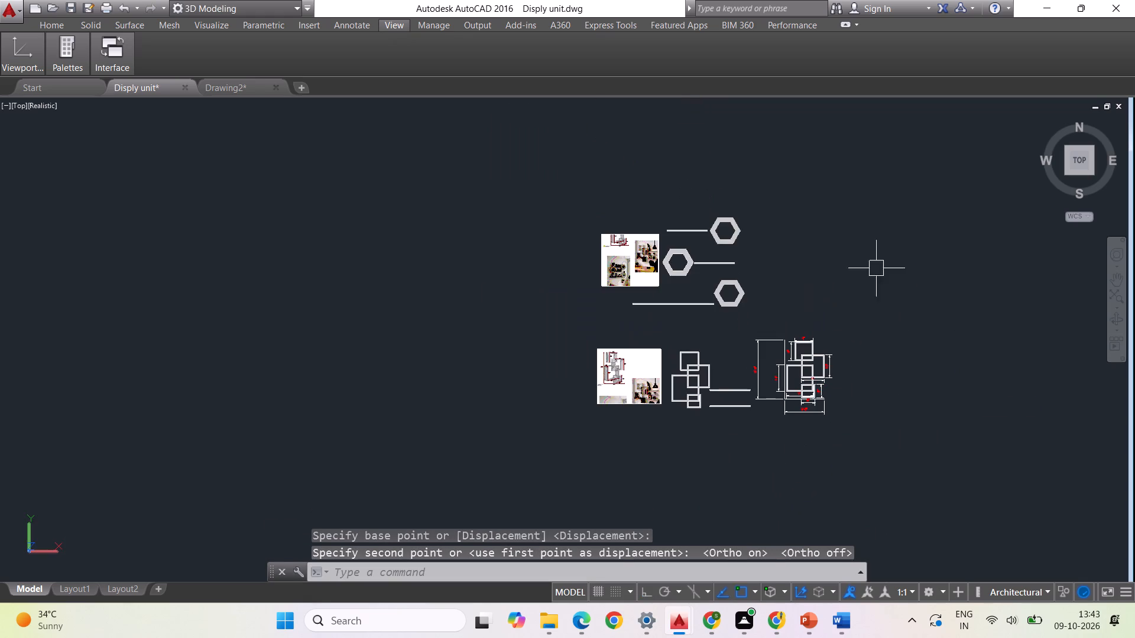
pyautogui.scroll(2, 871, 257)
pyautogui.scroll(-1, 787, 235)
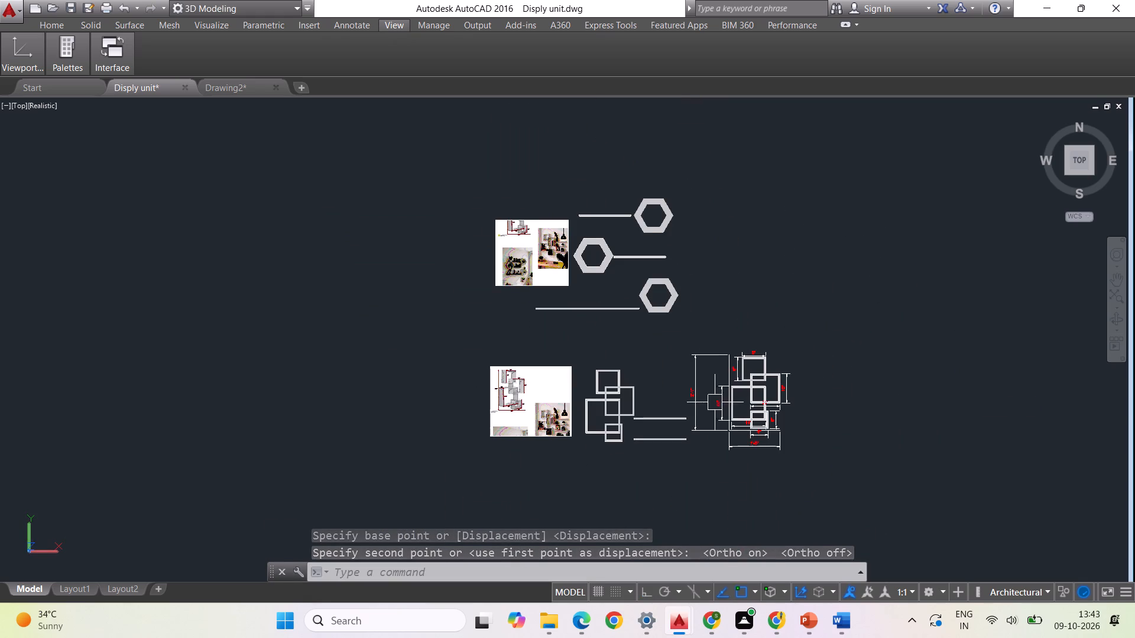
pyautogui.scroll(1, 711, 405)
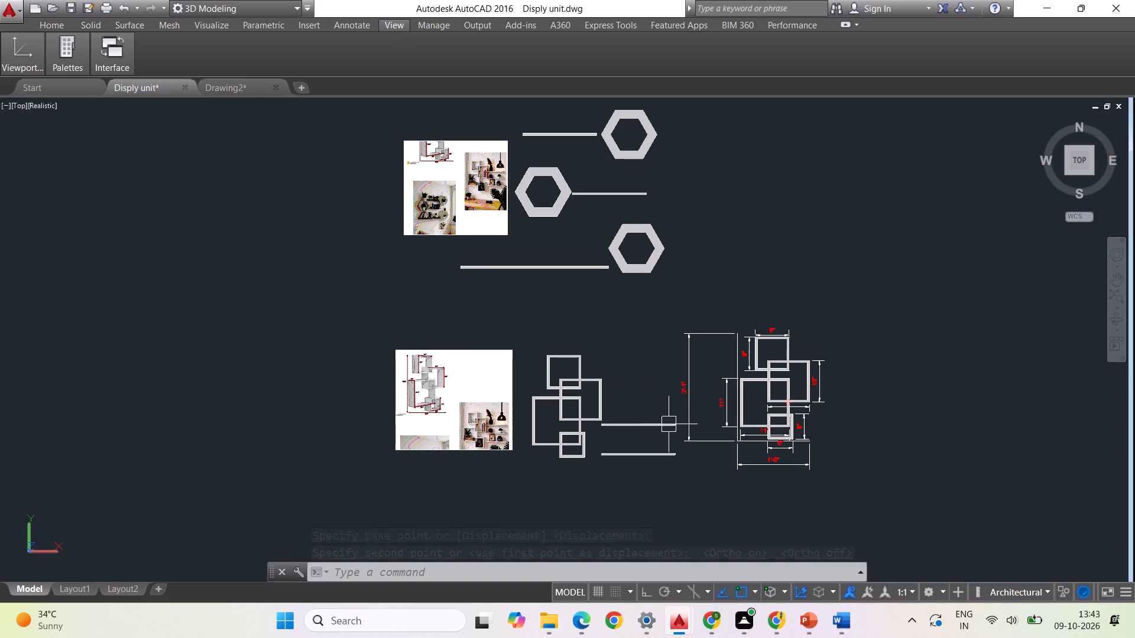
pyautogui.scroll(-1, 644, 431)
pyautogui.scroll(2, 648, 275)
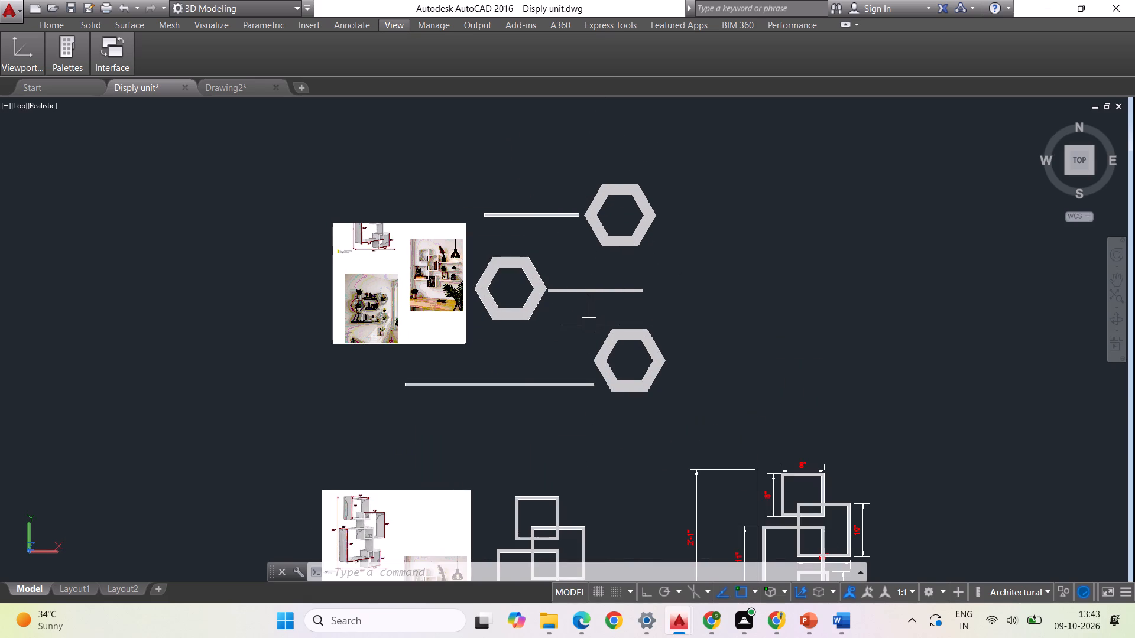
pyautogui.scroll(-1, 591, 331)
pyautogui.scroll(2, 604, 285)
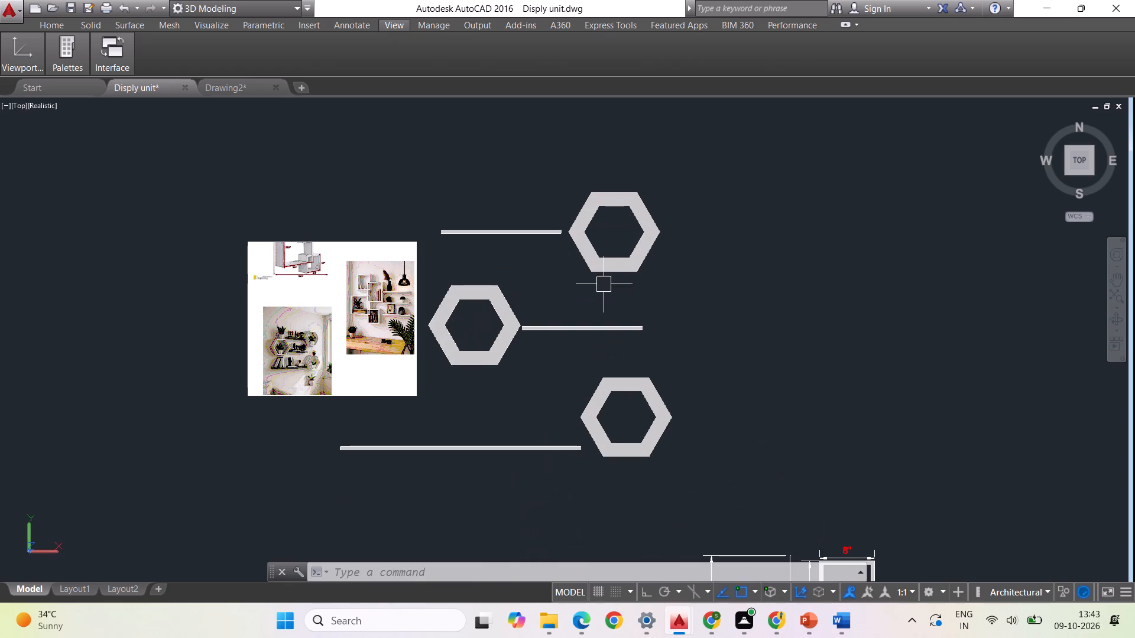
pyautogui.scroll(-1, 480, 300)
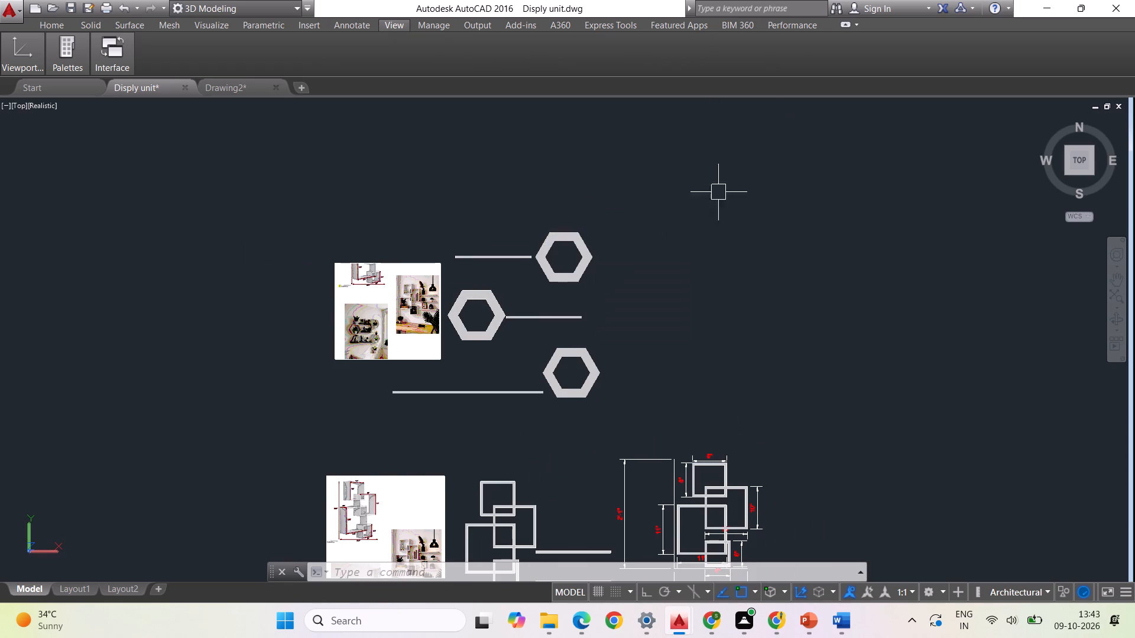
pyautogui.scroll(1, 676, 298)
pyautogui.scroll(-1, 511, 153)
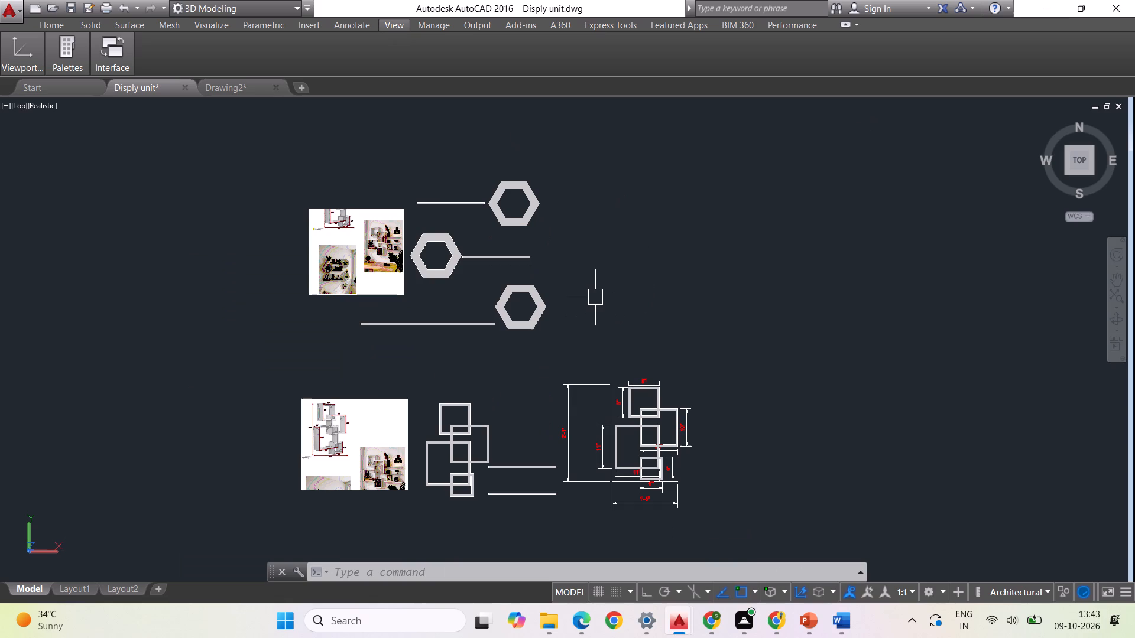
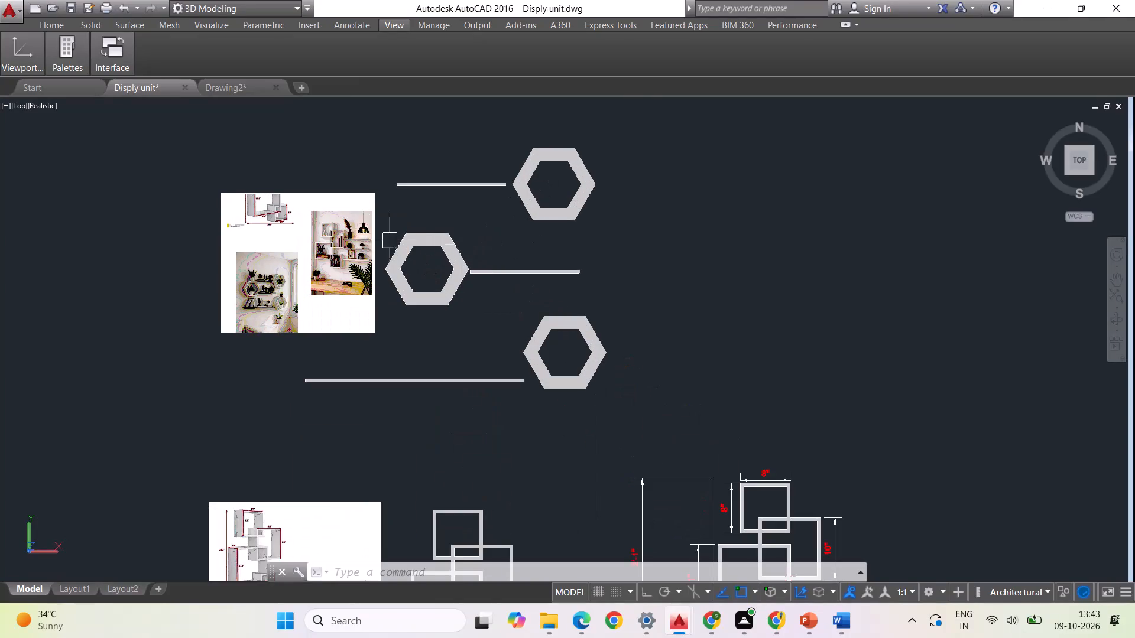
# Compare the hexagon-frame unit's frames and shelves with the hexagon shelf photo, and review the overall layout of both units.
pyautogui.scroll(2, 299, 241)
pyautogui.scroll(-1, 196, 249)
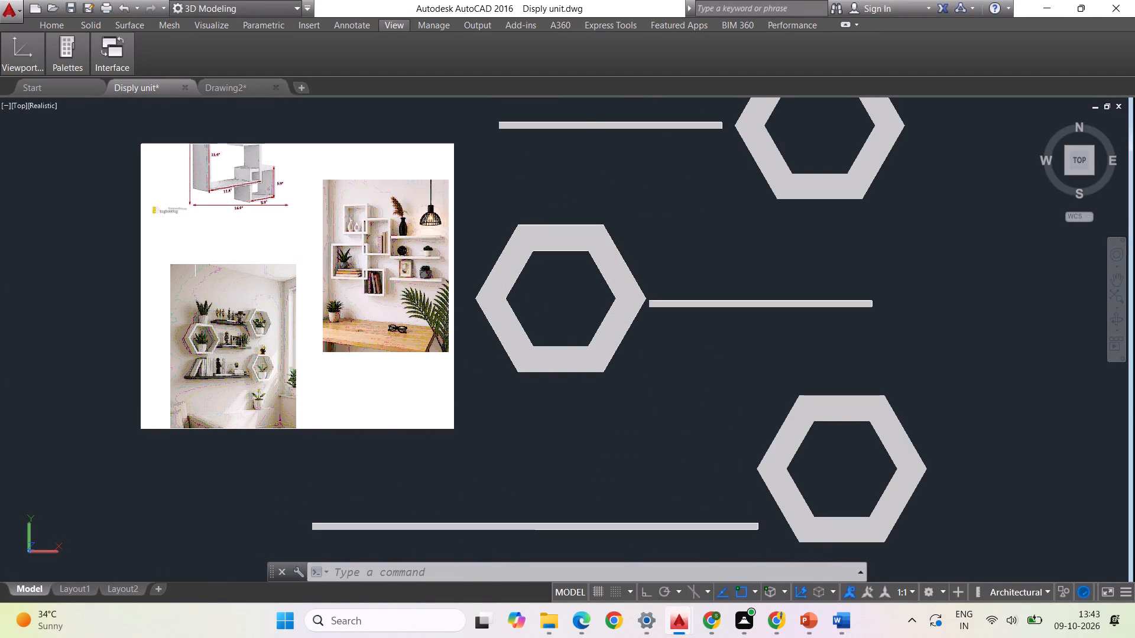
pyautogui.scroll(-1, 369, 245)
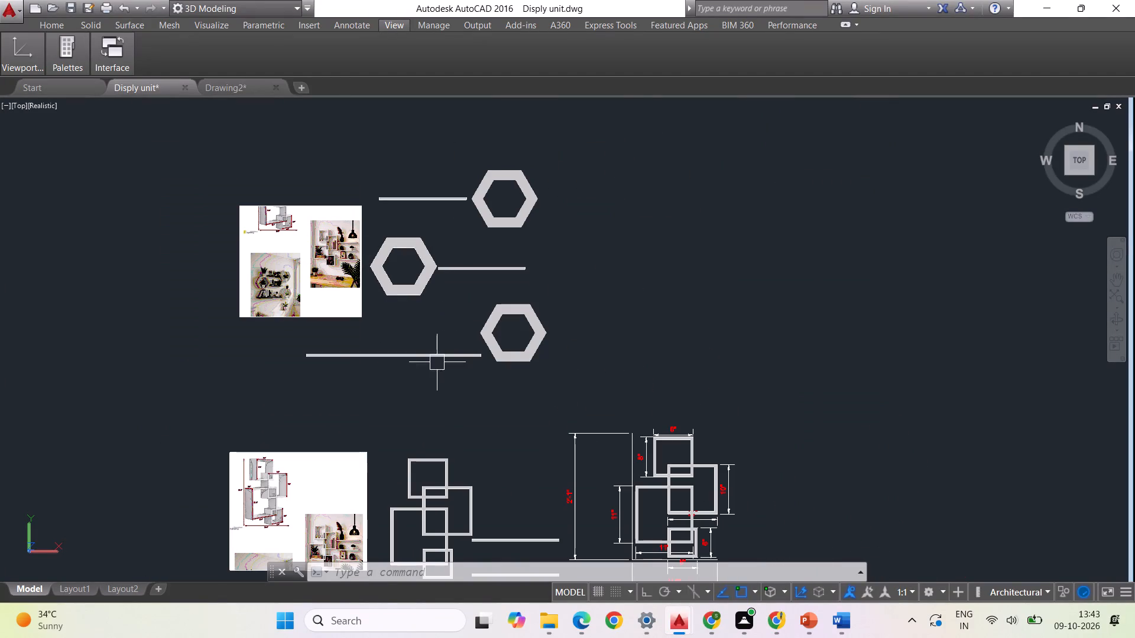
pyautogui.scroll(2, 255, 317)
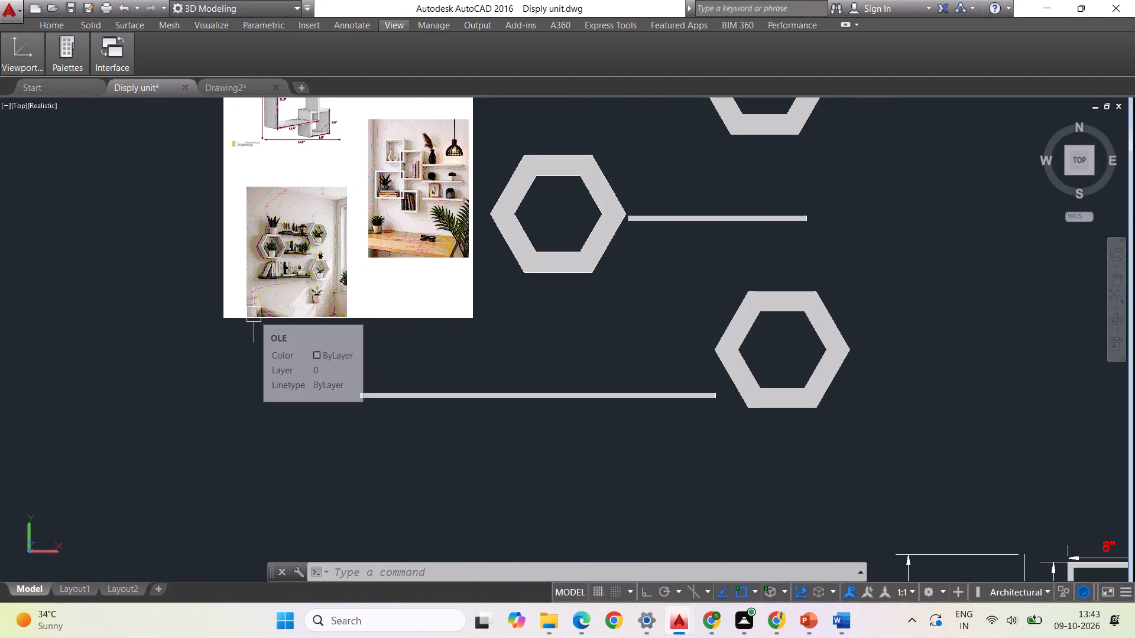
pyautogui.scroll(-1, 254, 315)
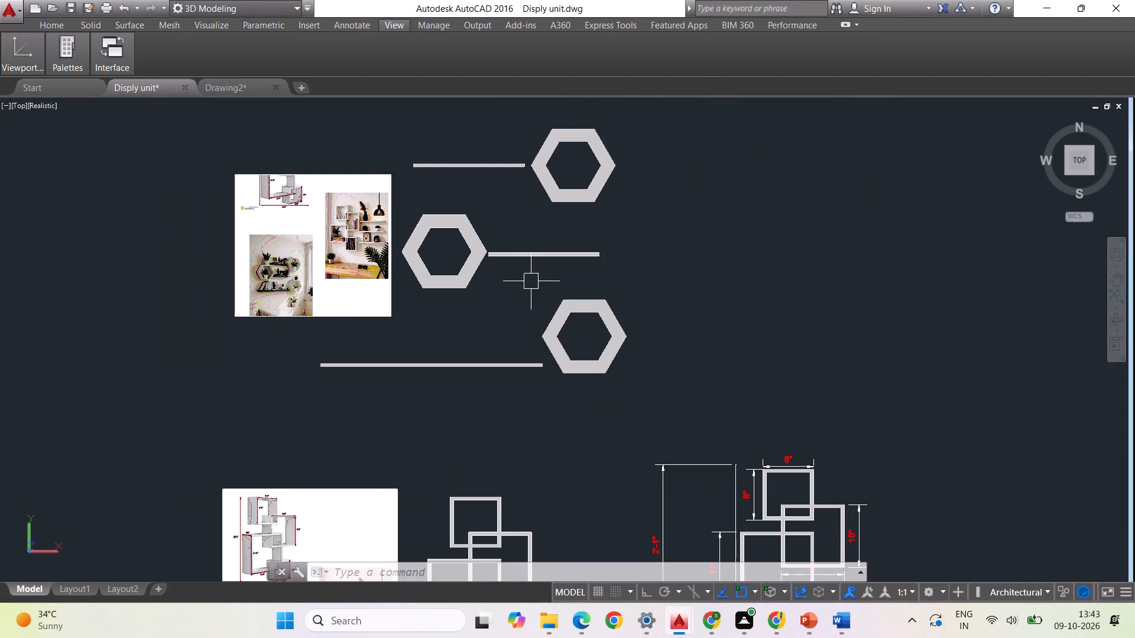
pyautogui.scroll(-1, 549, 267)
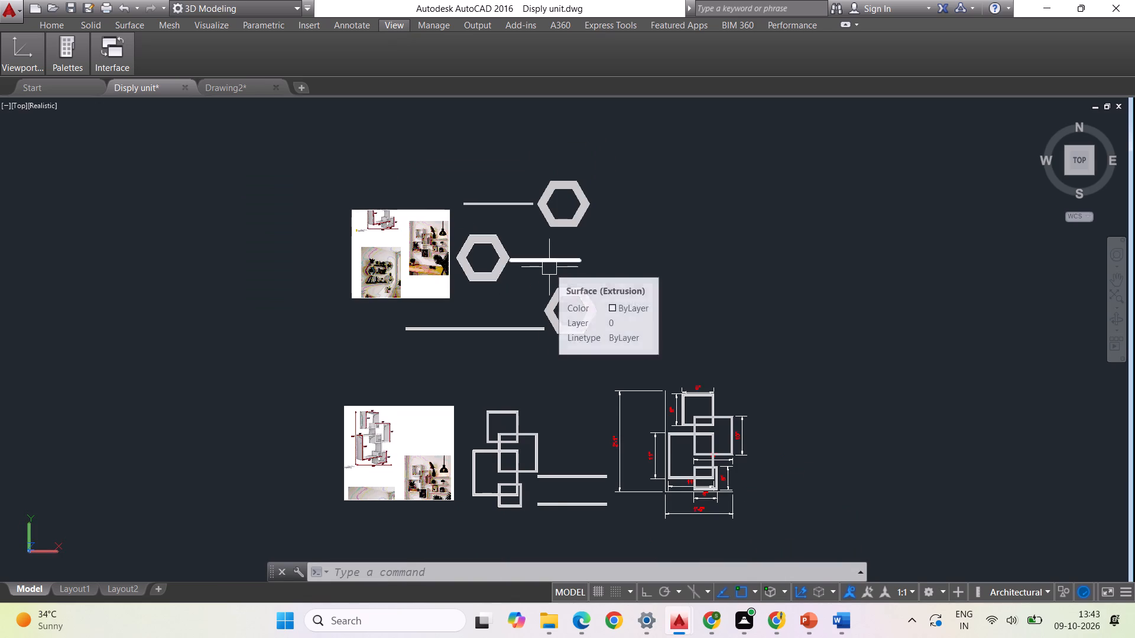
pyautogui.scroll(2, 427, 282)
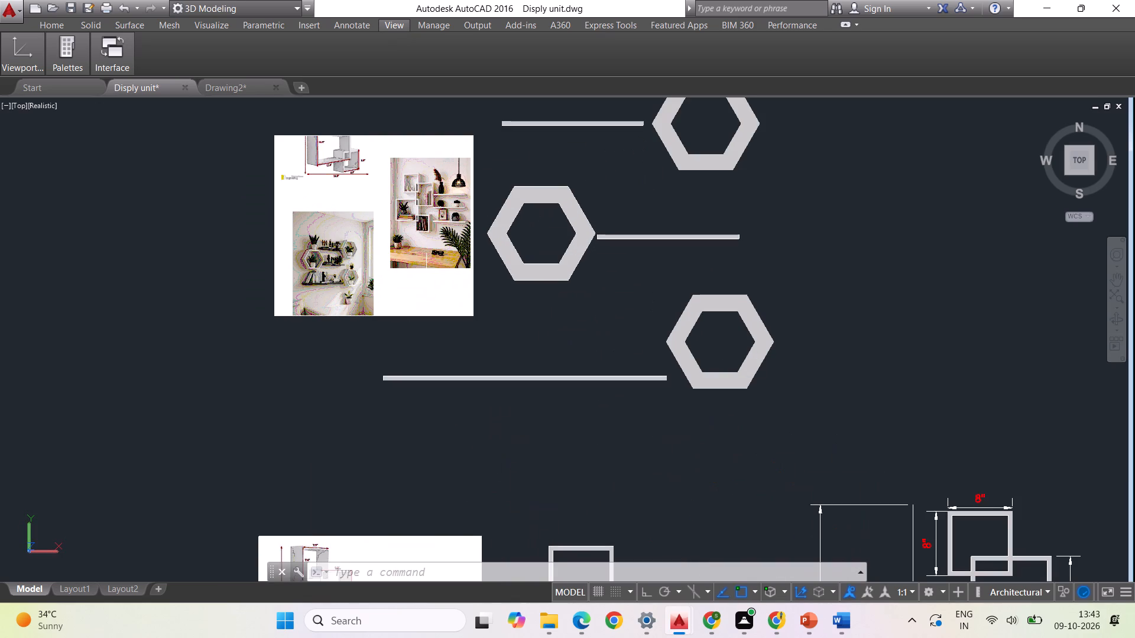
pyautogui.scroll(-2, 427, 282)
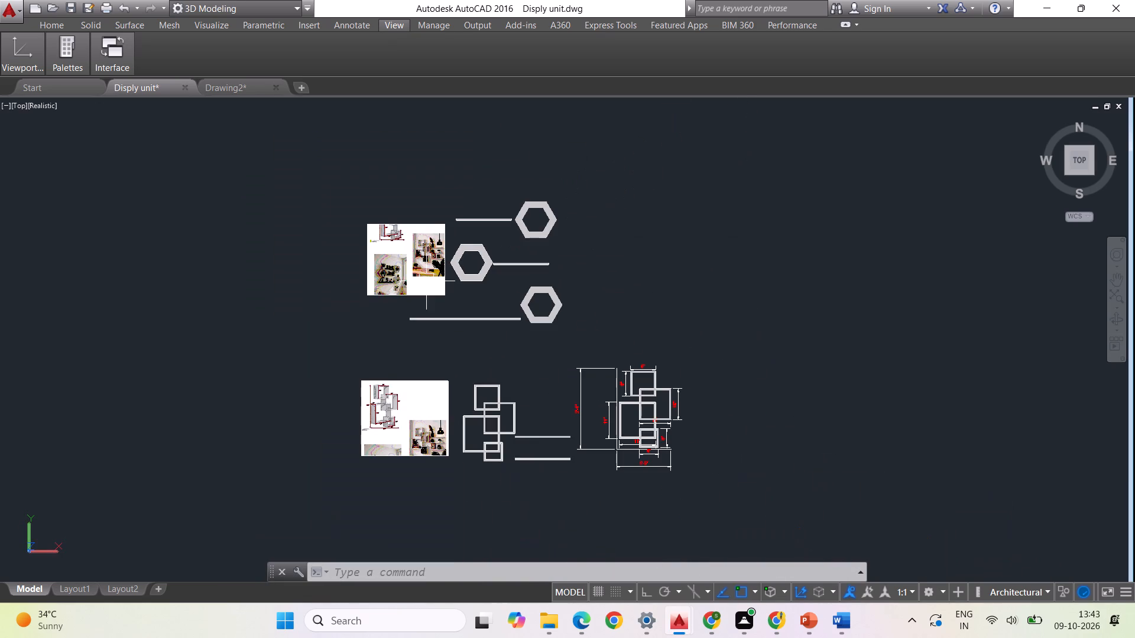
pyautogui.scroll(2, 427, 282)
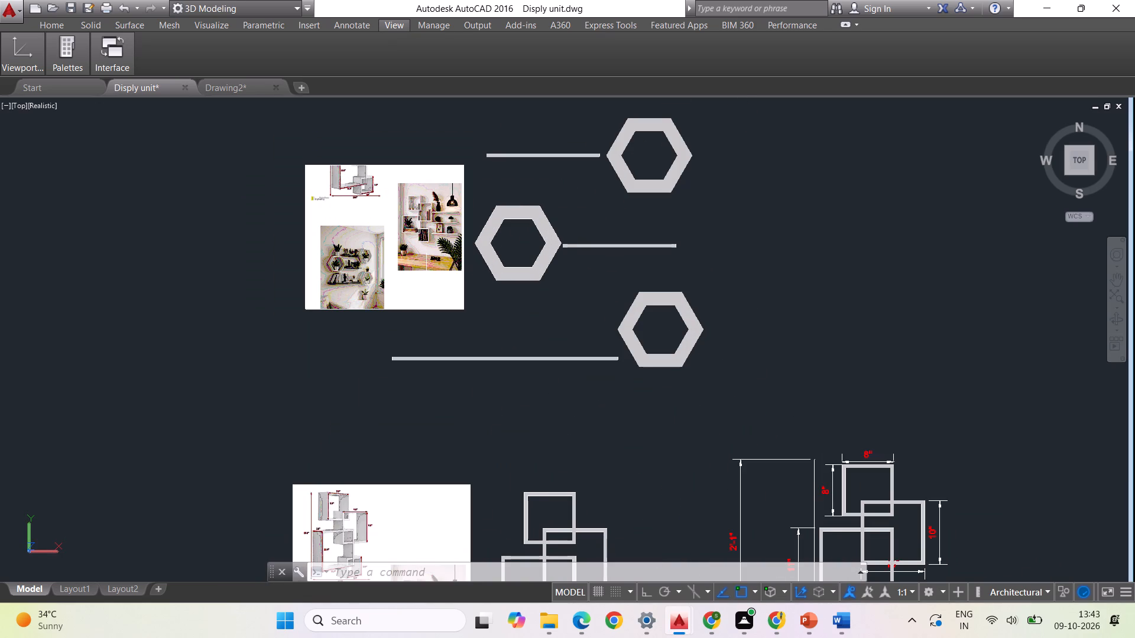
pyautogui.scroll(-1, 429, 276)
pyautogui.scroll(3, 416, 251)
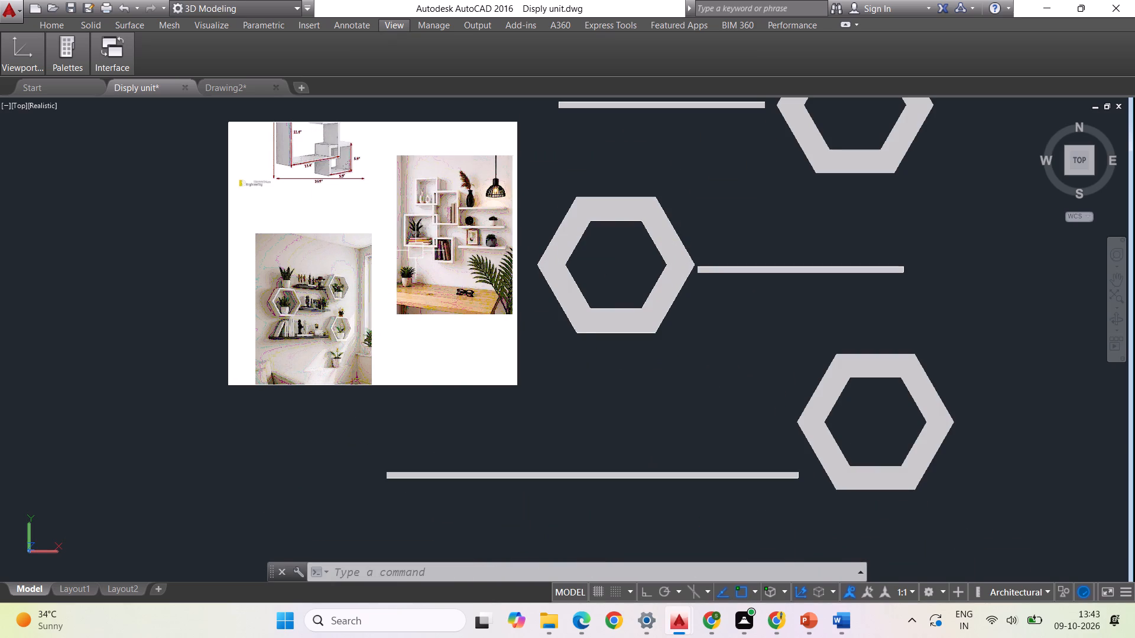
pyautogui.scroll(-2, 424, 245)
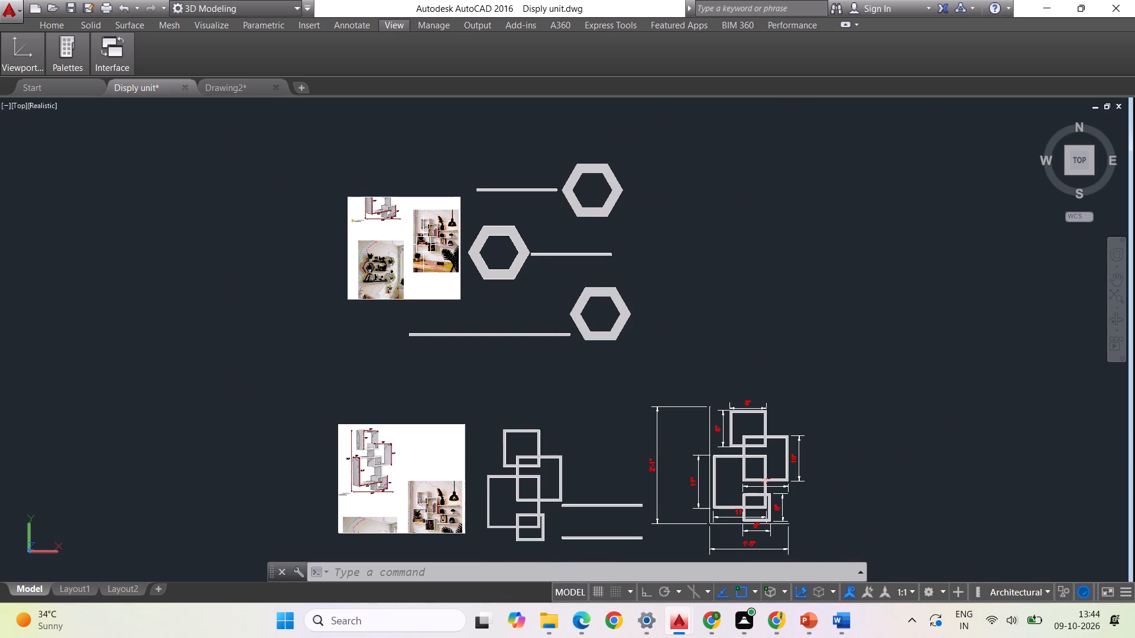
pyautogui.scroll(2, 424, 245)
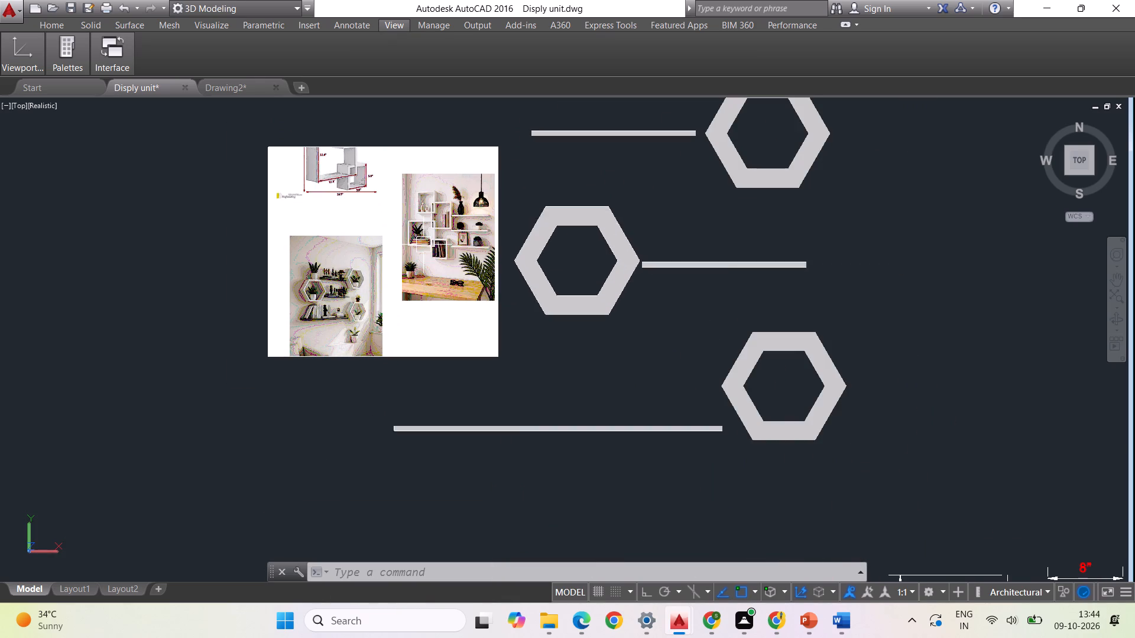
pyautogui.scroll(2, 424, 245)
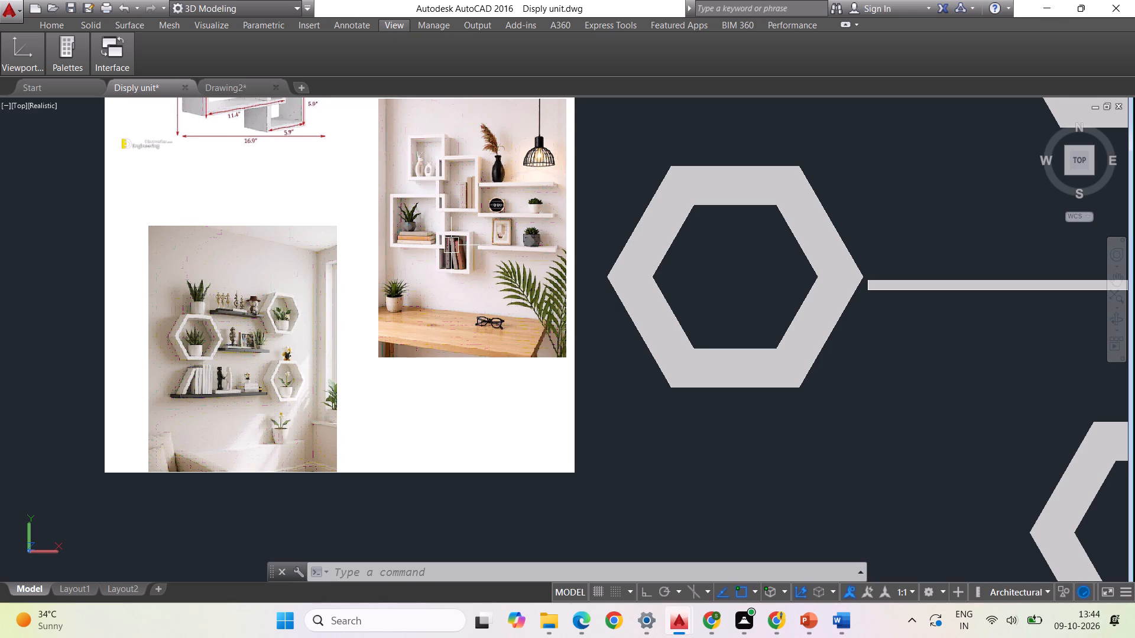
pyautogui.scroll(-3, 452, 246)
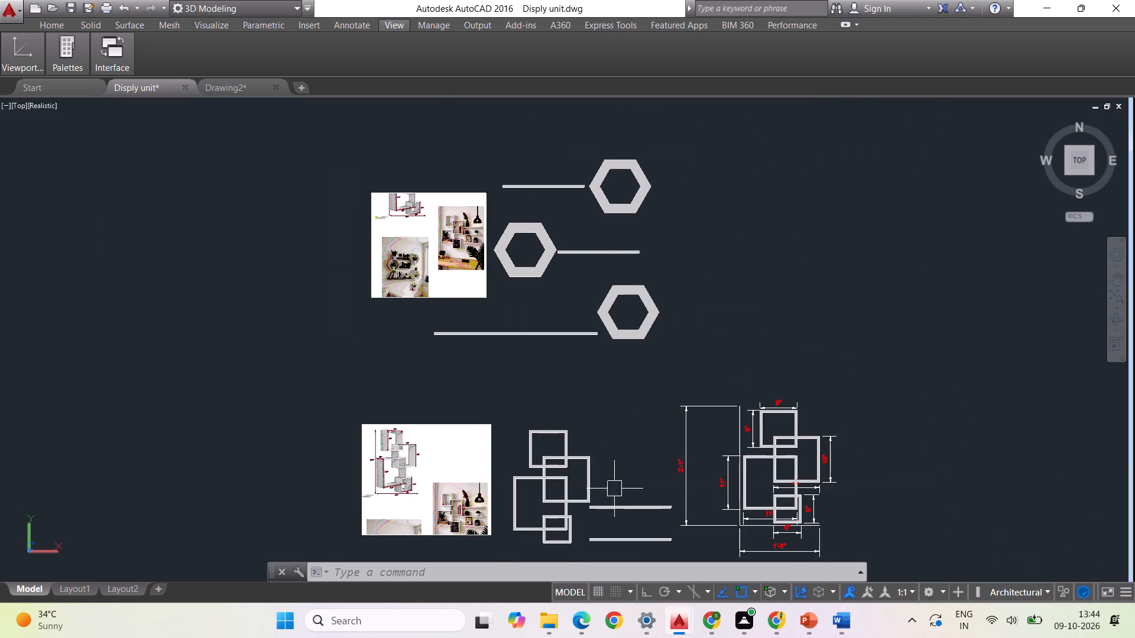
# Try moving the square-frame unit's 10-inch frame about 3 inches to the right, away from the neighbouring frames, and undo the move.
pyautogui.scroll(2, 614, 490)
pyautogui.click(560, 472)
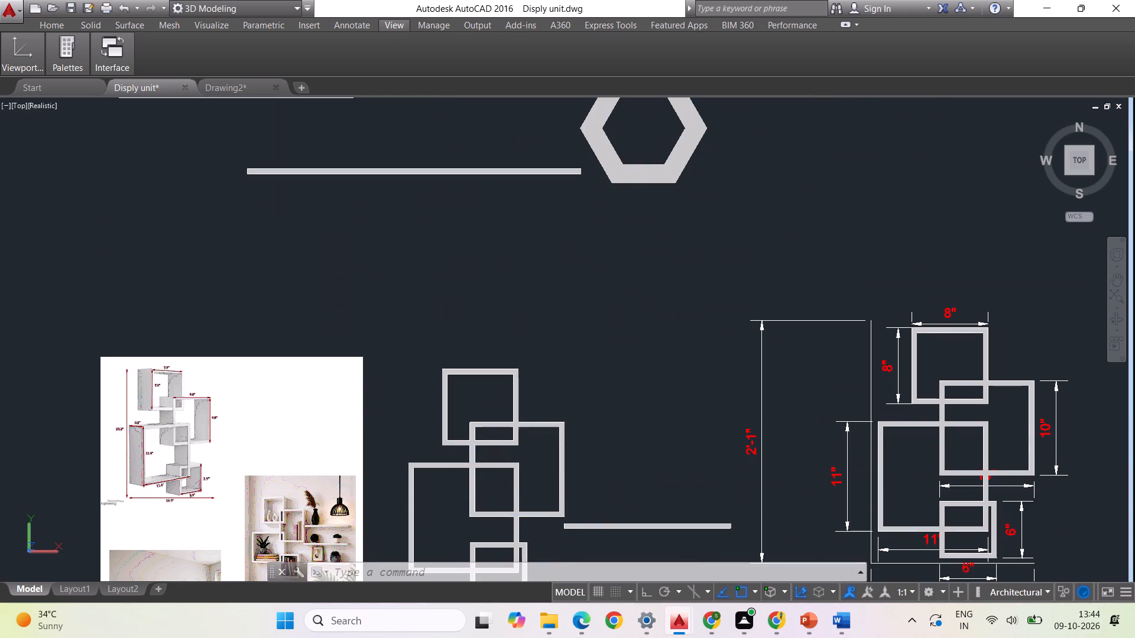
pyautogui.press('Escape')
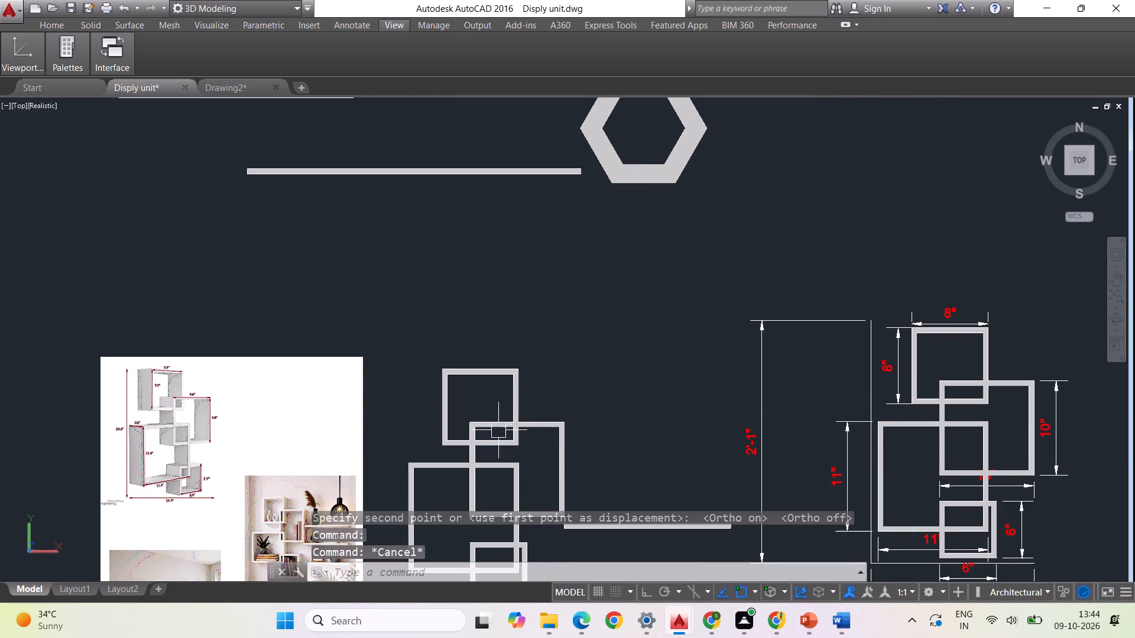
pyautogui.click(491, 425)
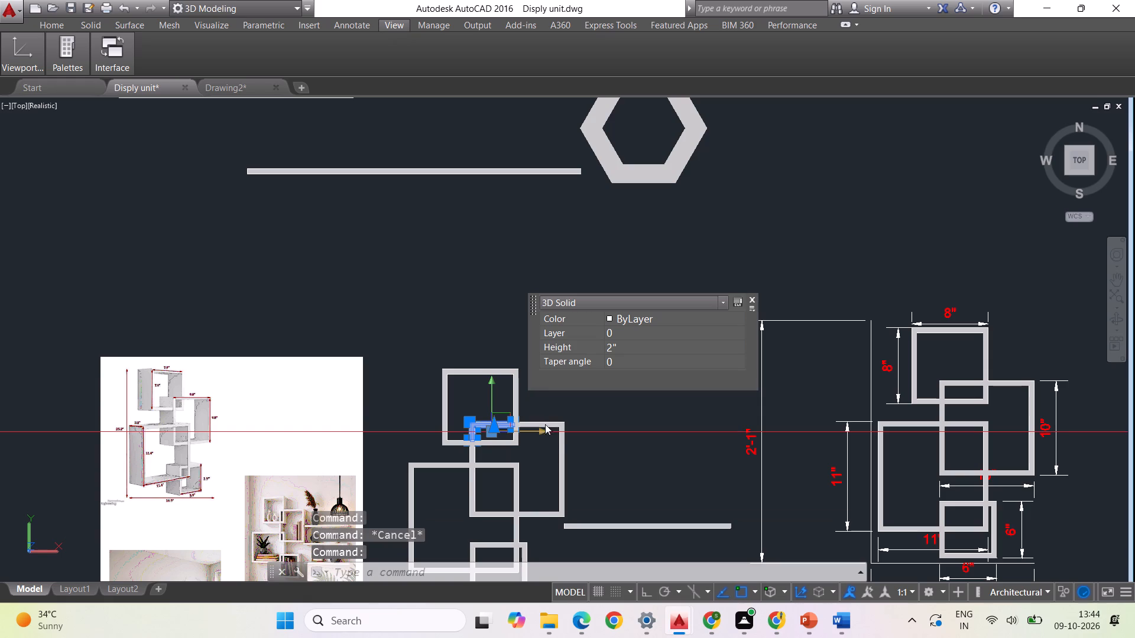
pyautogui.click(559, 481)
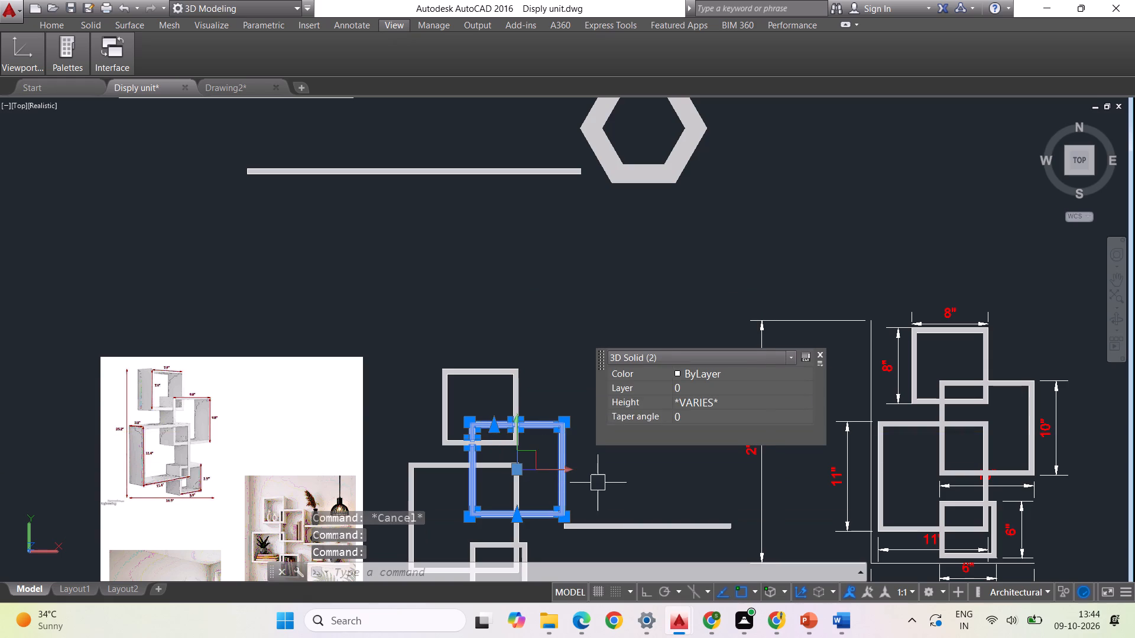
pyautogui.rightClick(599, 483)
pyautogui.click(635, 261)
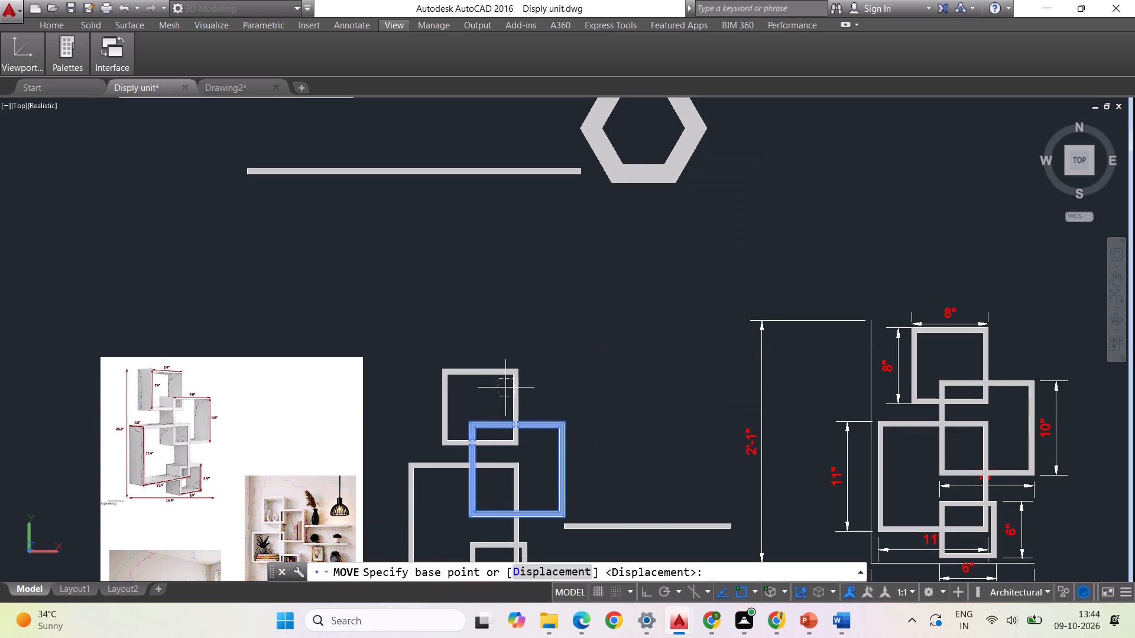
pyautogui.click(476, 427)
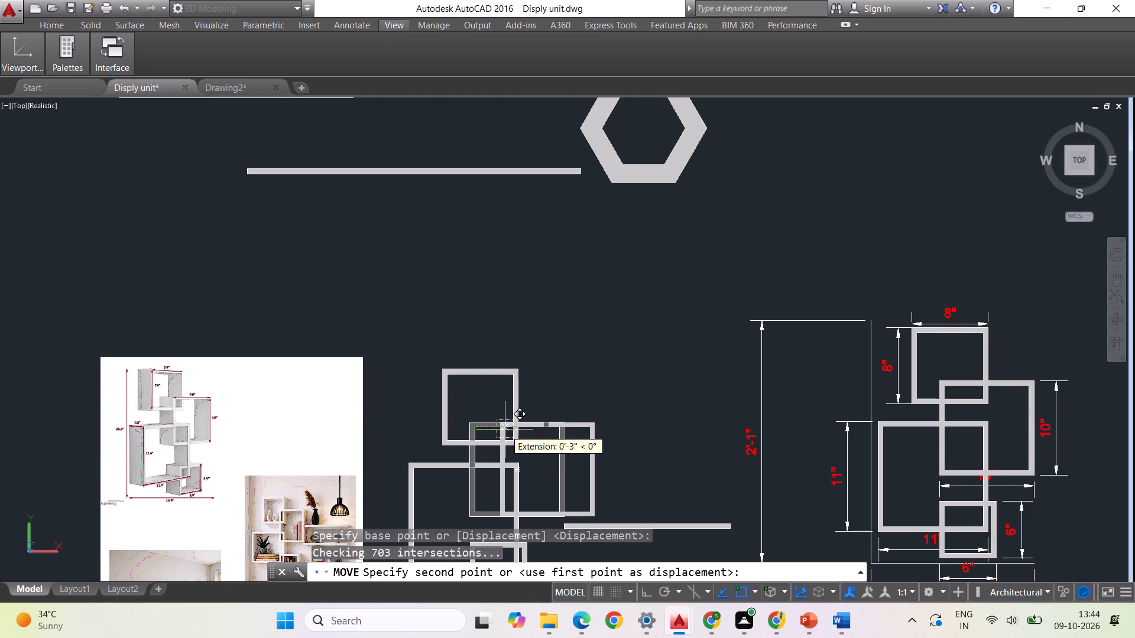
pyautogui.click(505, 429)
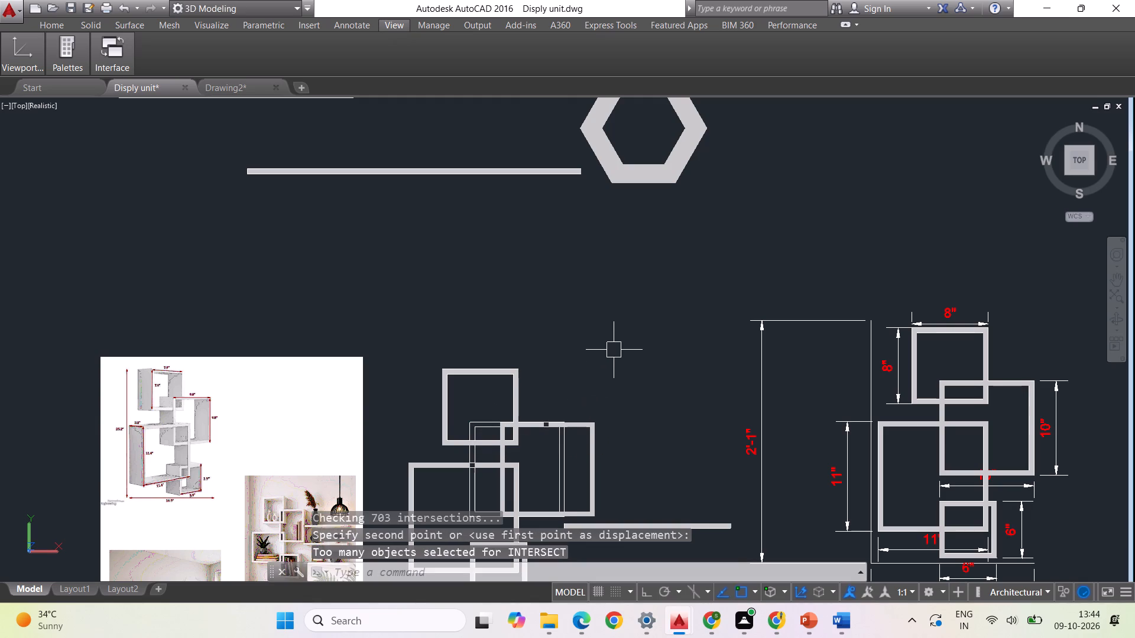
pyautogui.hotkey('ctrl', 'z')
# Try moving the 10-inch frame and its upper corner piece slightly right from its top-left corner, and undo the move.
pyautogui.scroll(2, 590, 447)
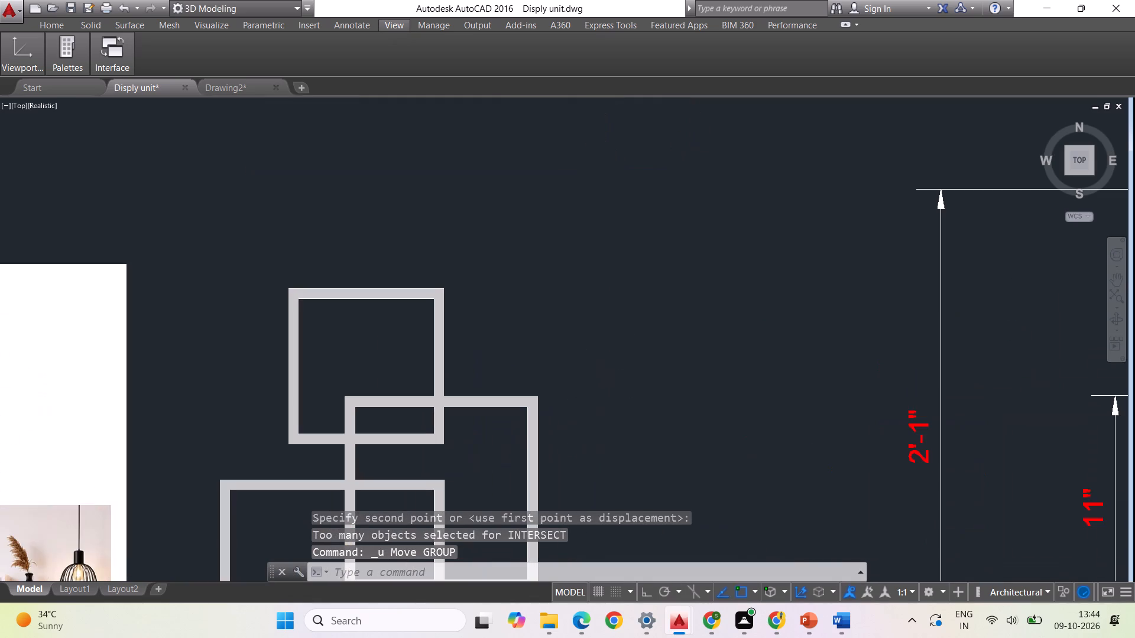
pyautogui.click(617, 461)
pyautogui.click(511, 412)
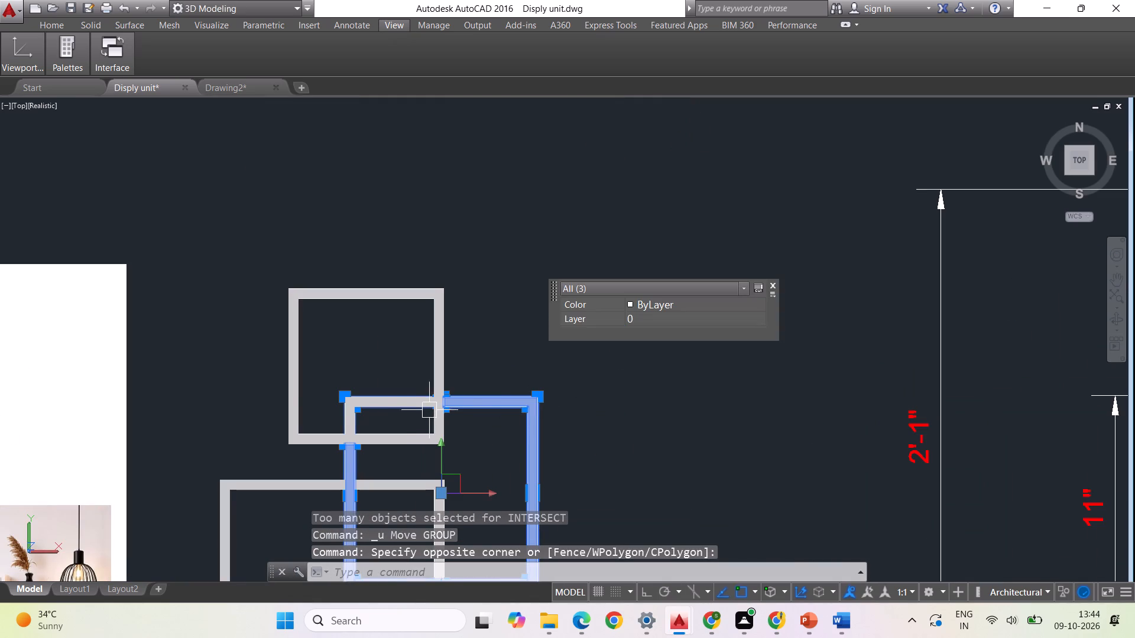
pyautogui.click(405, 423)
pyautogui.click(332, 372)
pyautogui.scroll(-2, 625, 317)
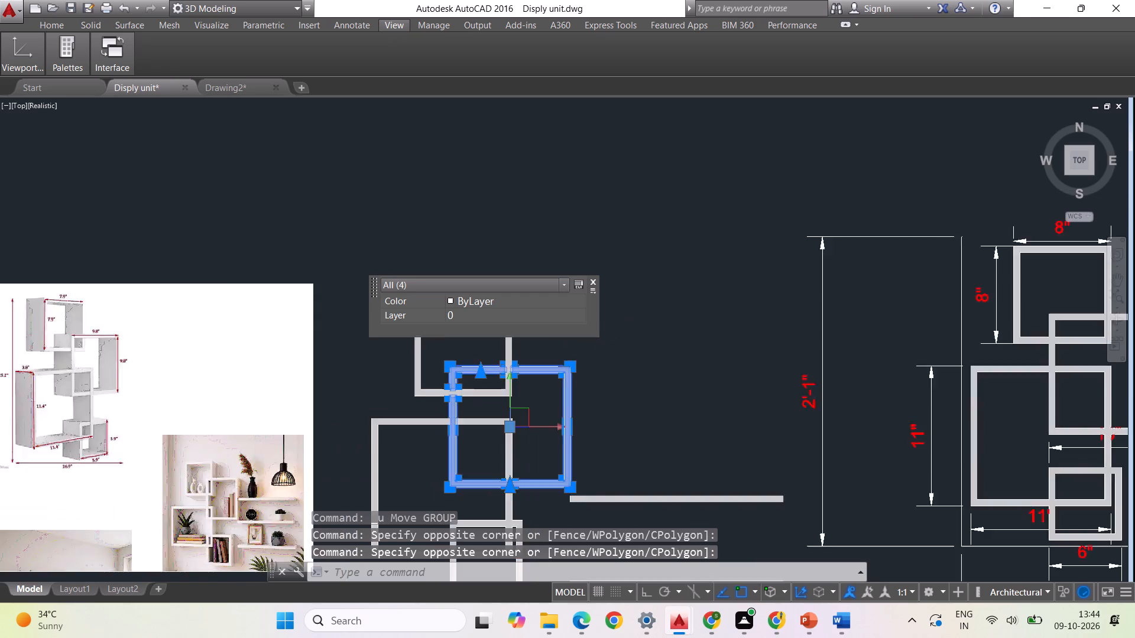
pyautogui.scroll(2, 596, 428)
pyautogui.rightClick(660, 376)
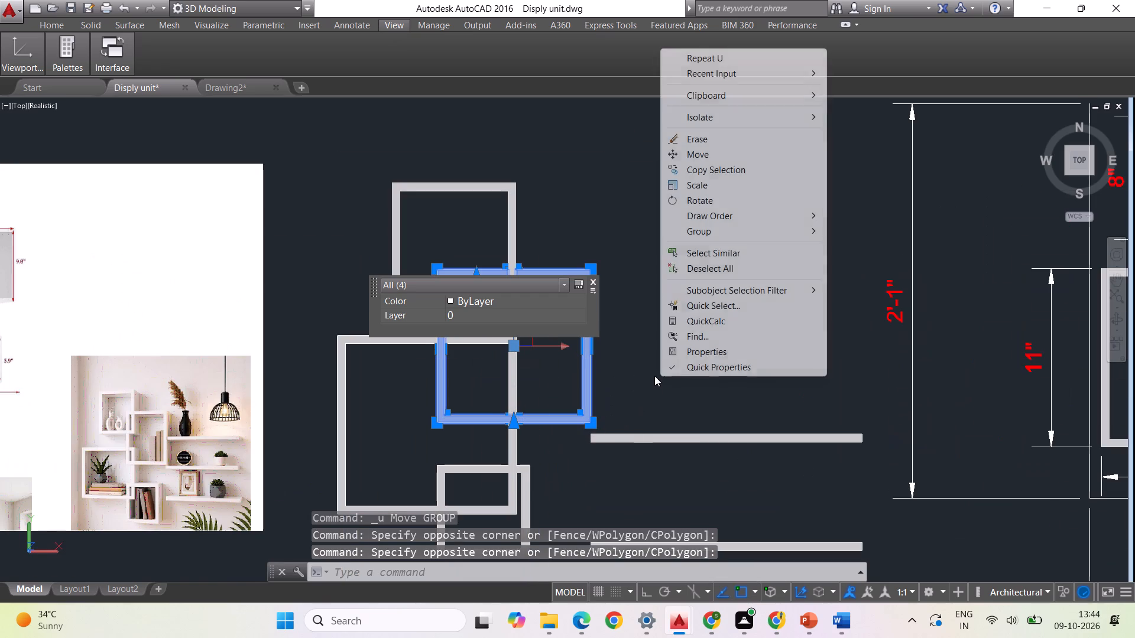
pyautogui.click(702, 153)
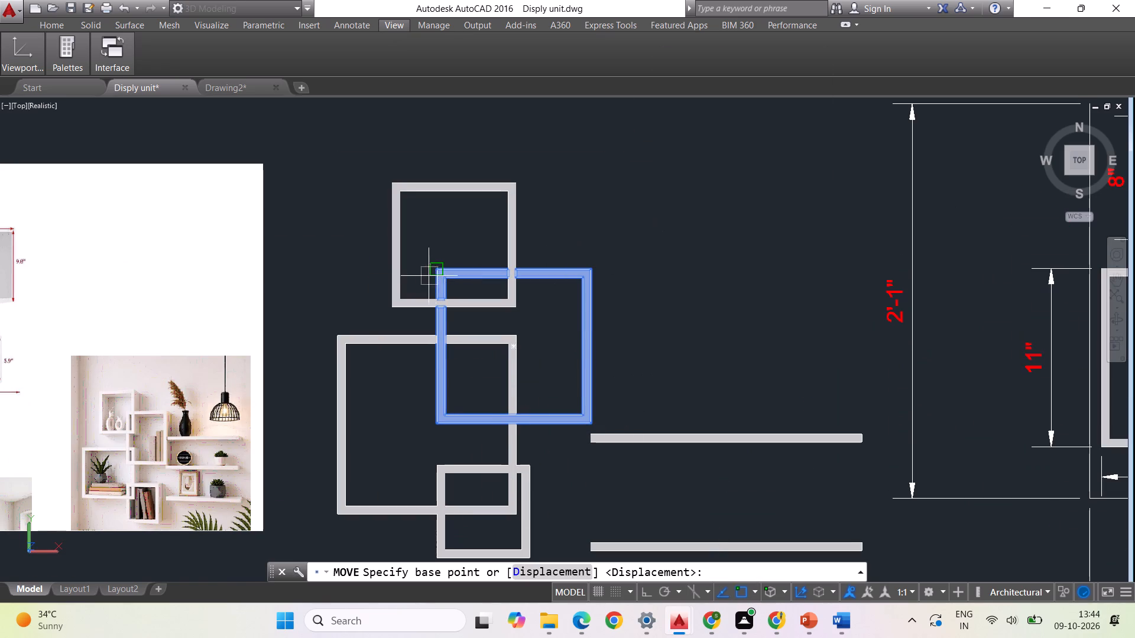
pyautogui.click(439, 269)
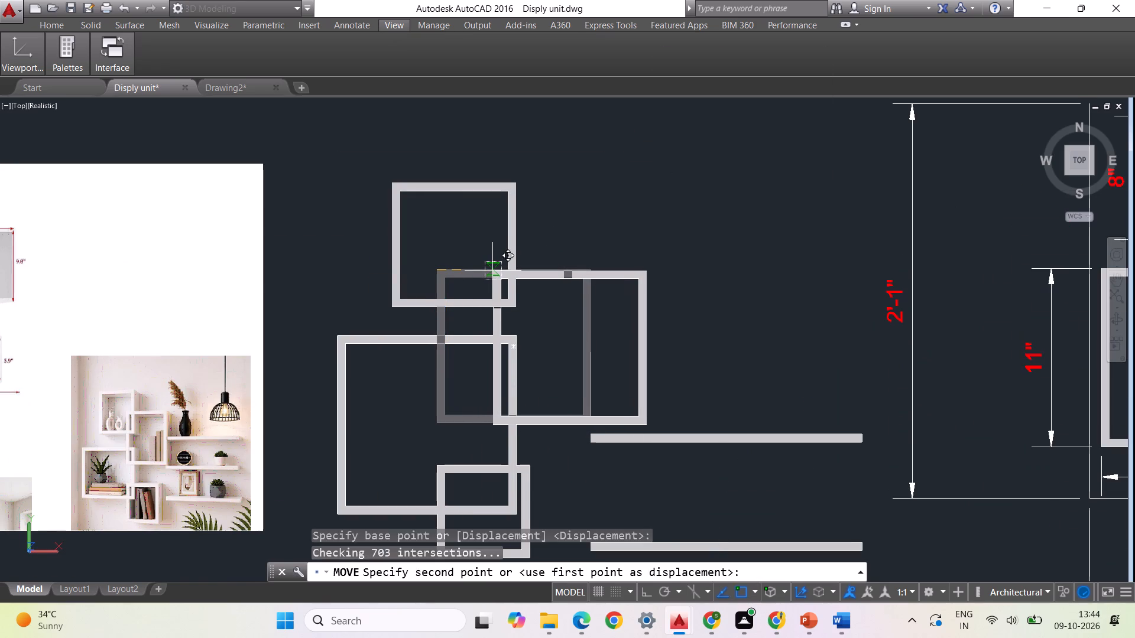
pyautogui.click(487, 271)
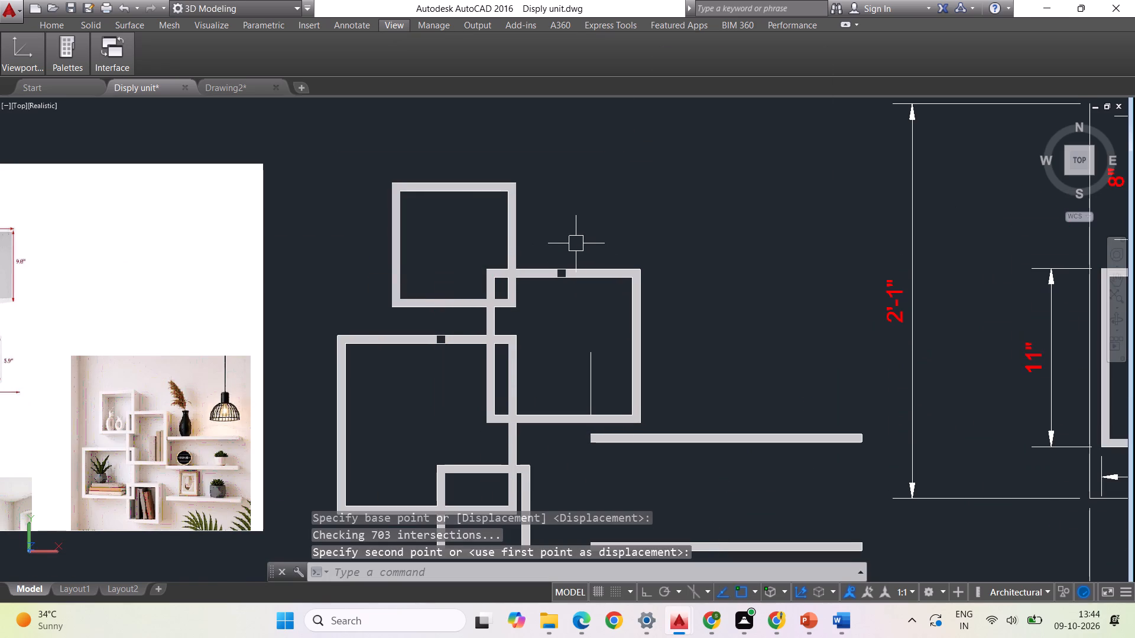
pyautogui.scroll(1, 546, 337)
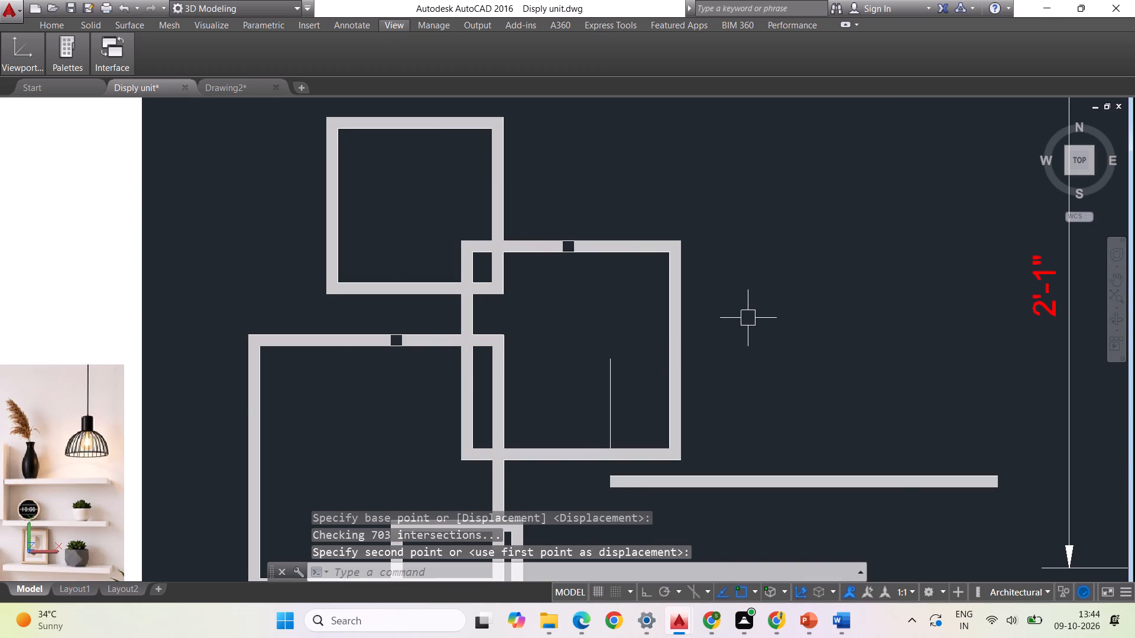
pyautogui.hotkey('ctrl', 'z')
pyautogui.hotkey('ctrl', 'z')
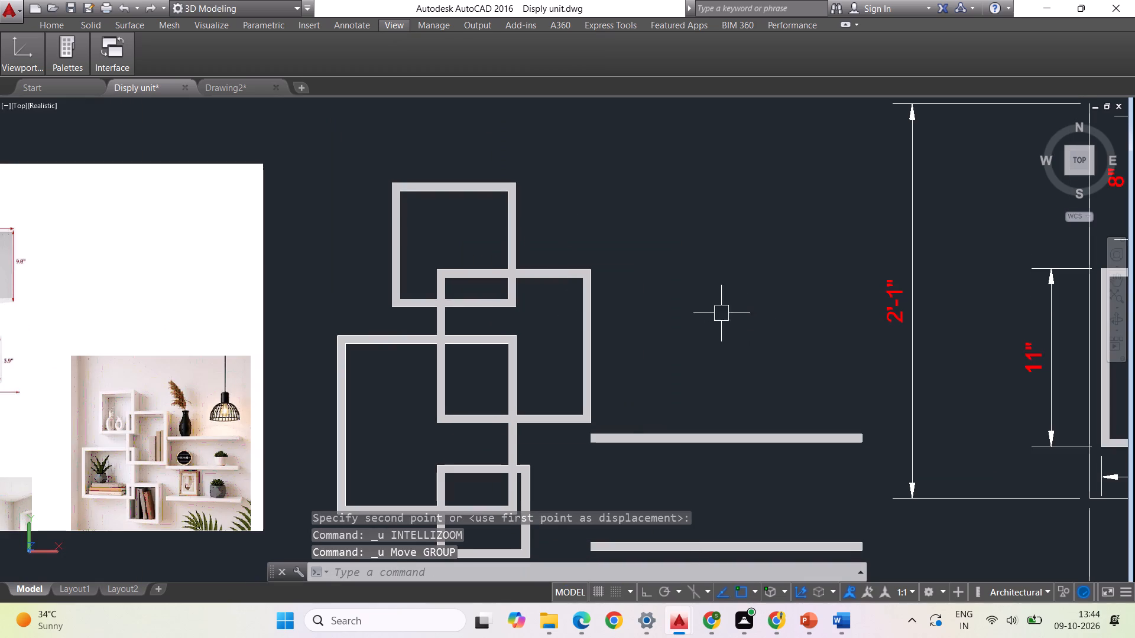
# Move the 10-inch frame with its corner and overlap pieces horizontally right, leaving a narrow overlap with the 8-inch and 11-inch frames' right sides.
pyautogui.scroll(2, 528, 278)
pyautogui.scroll(-2, 530, 229)
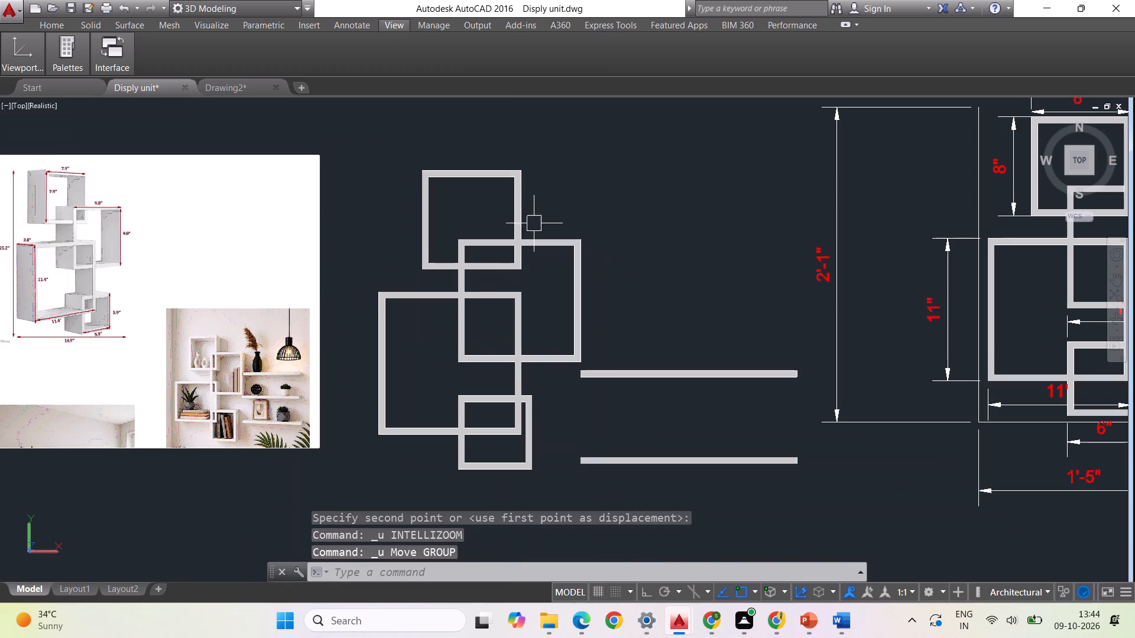
pyautogui.moveTo(665, 298); pyautogui.dragTo(635, 284)
pyautogui.click(547, 221)
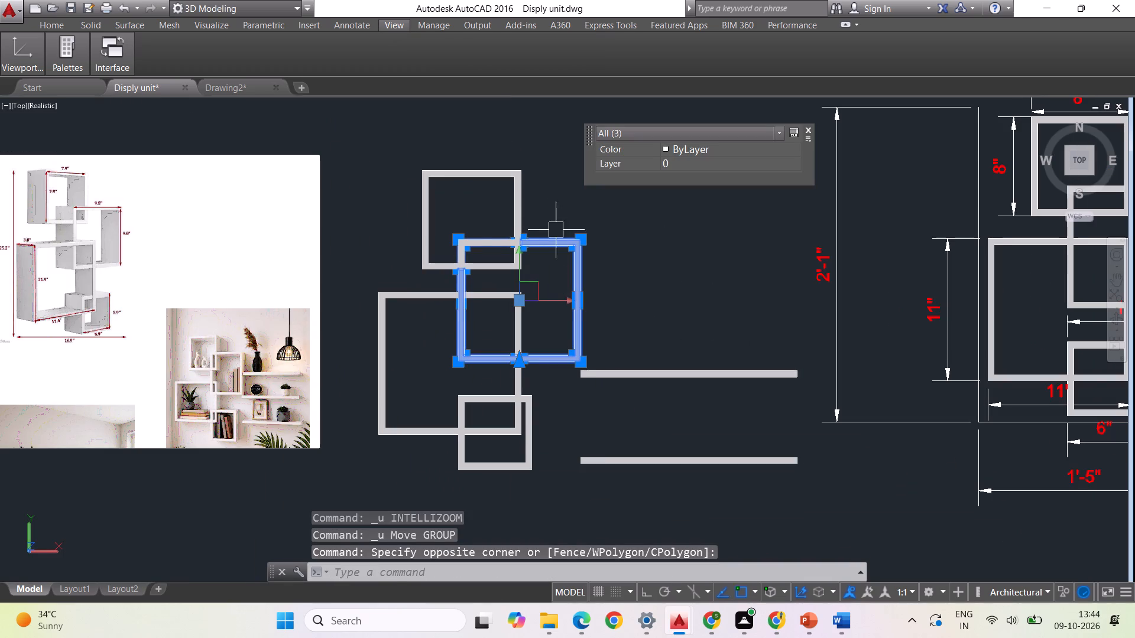
pyautogui.scroll(5, 477, 249)
pyautogui.moveTo(515, 269); pyautogui.dragTo(492, 249)
pyautogui.click(371, 176)
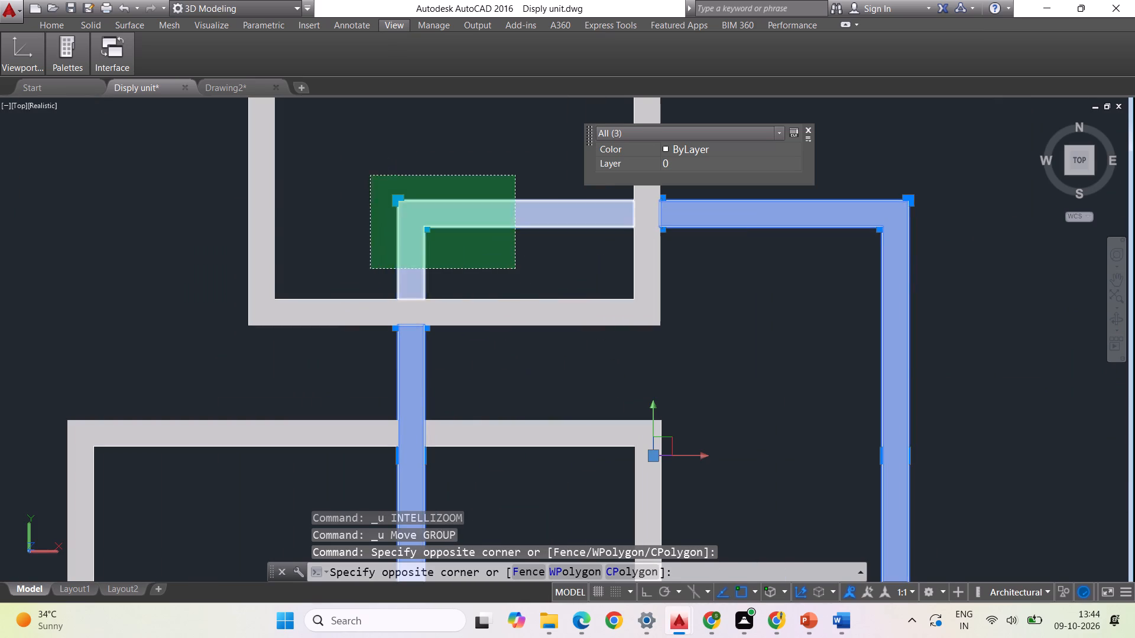
pyautogui.scroll(2, 428, 330)
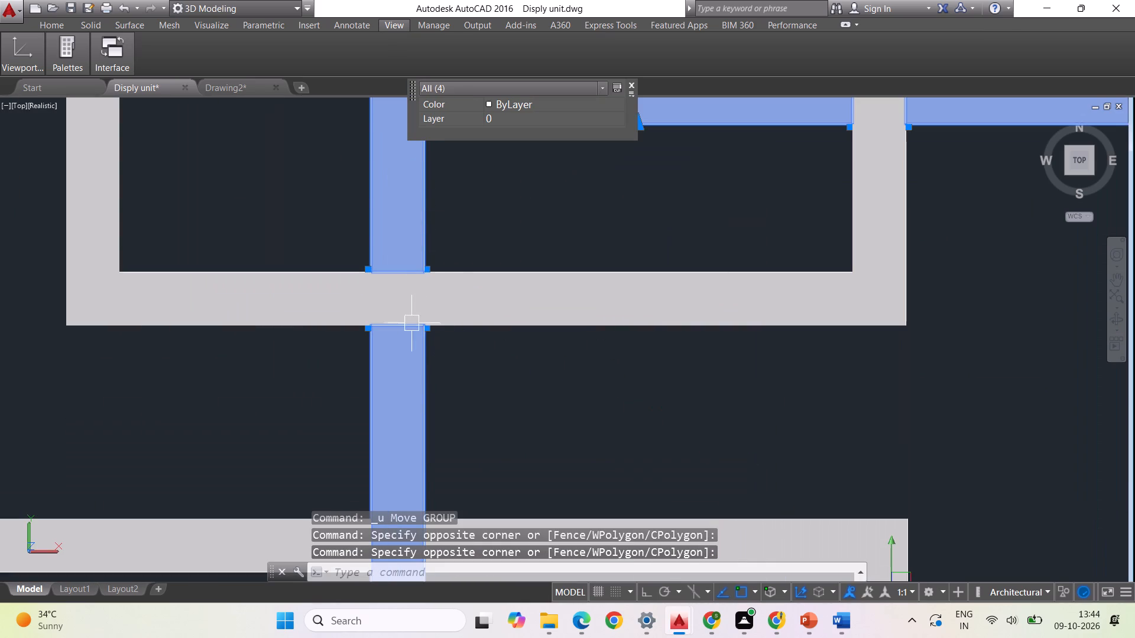
pyautogui.click(400, 308)
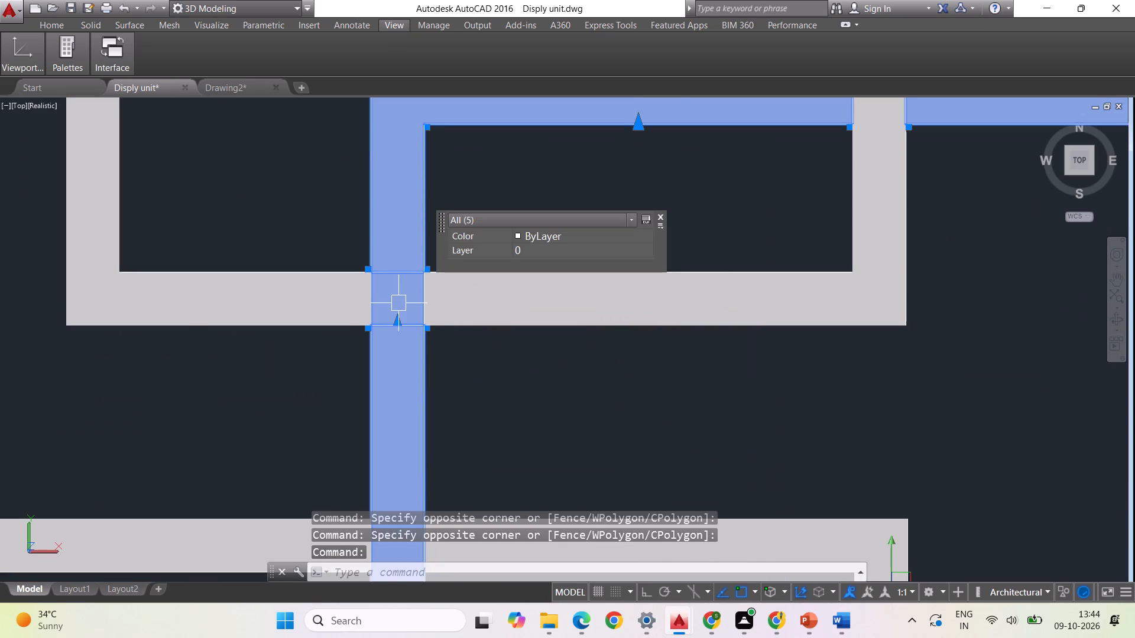
pyautogui.scroll(-2, 403, 295)
pyautogui.scroll(2, 622, 167)
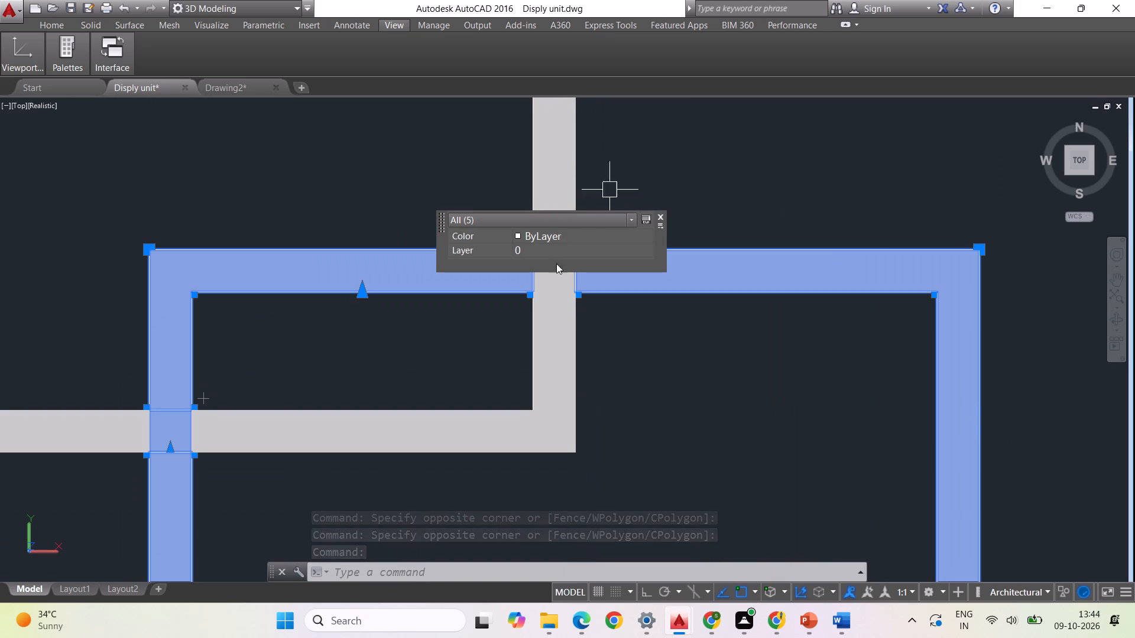
pyautogui.scroll(3, 559, 310)
pyautogui.click(546, 183)
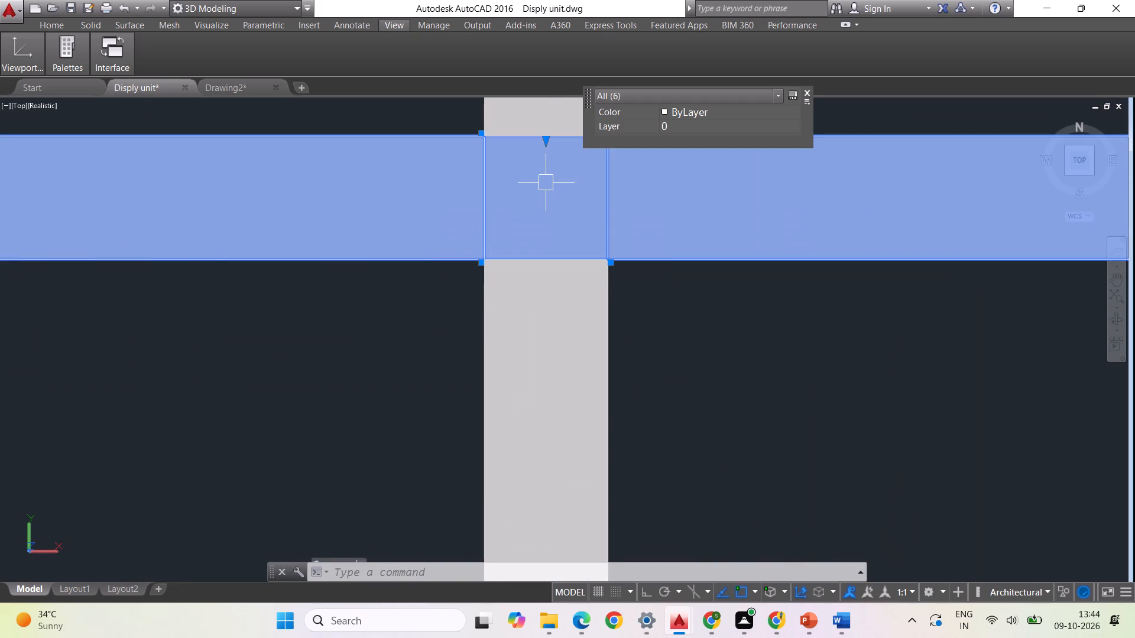
pyautogui.scroll(-6, 612, 246)
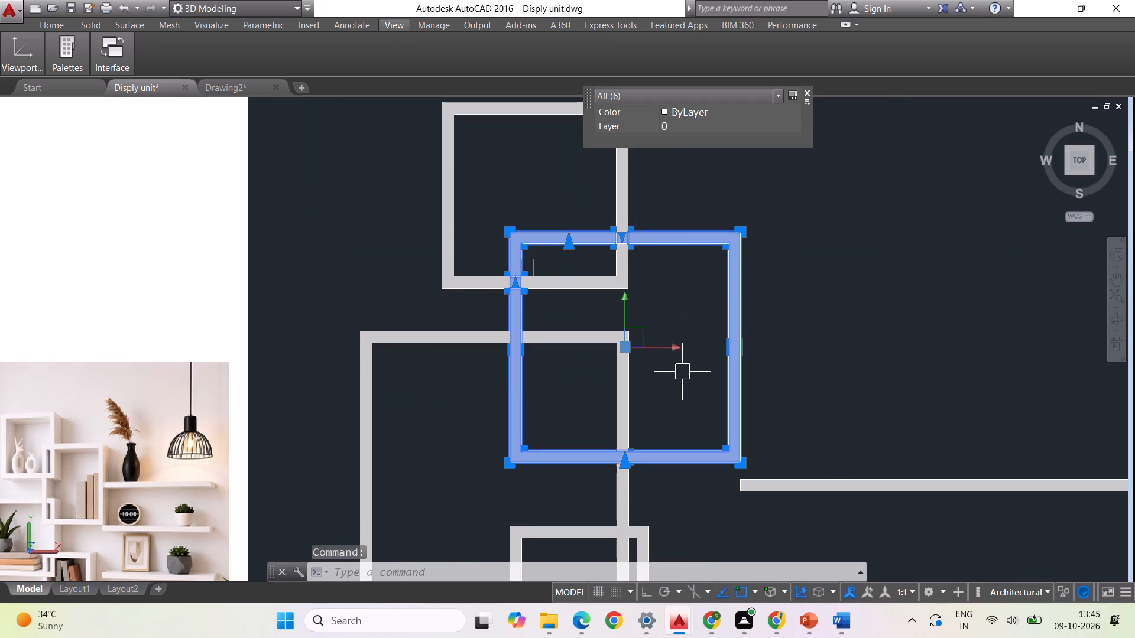
pyautogui.scroll(3, 628, 469)
pyautogui.click(622, 446)
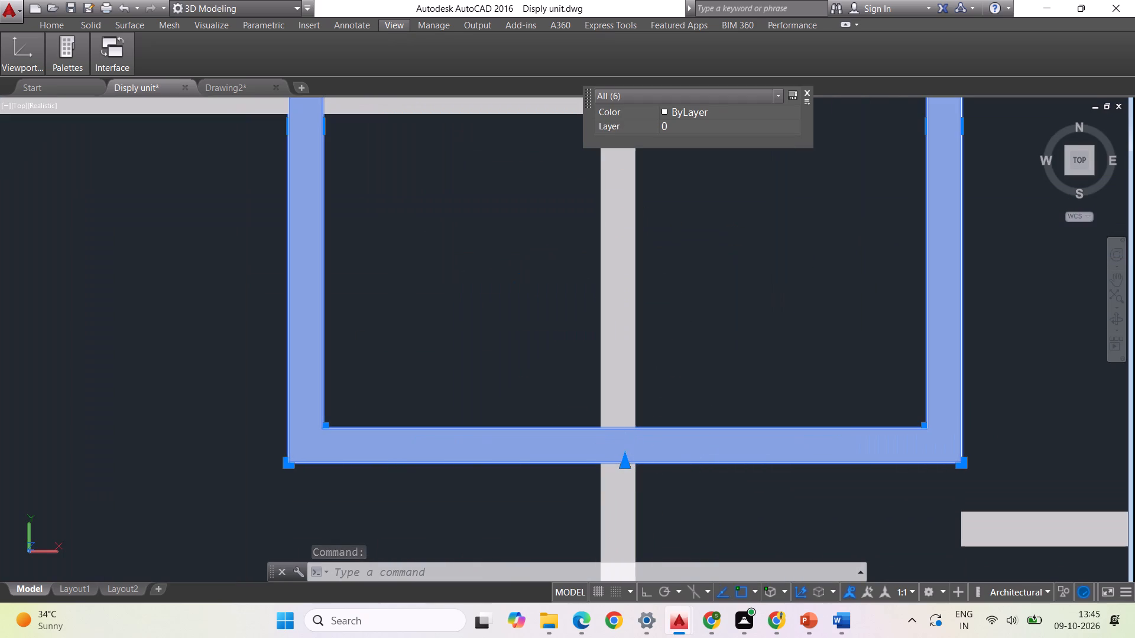
pyautogui.scroll(-2, 606, 458)
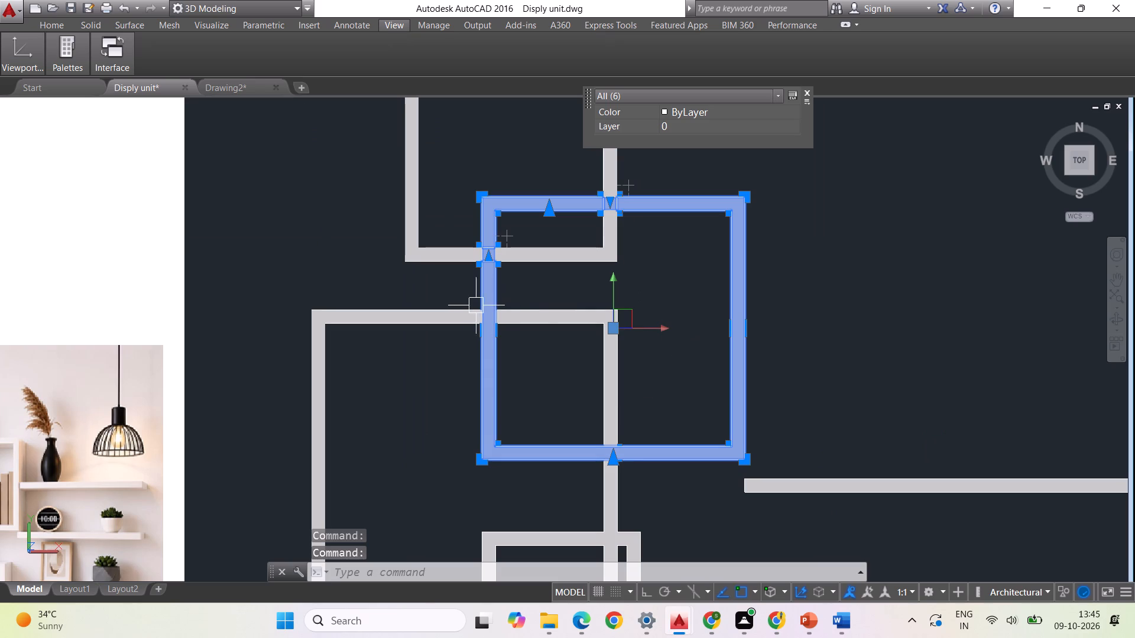
pyautogui.scroll(2, 488, 318)
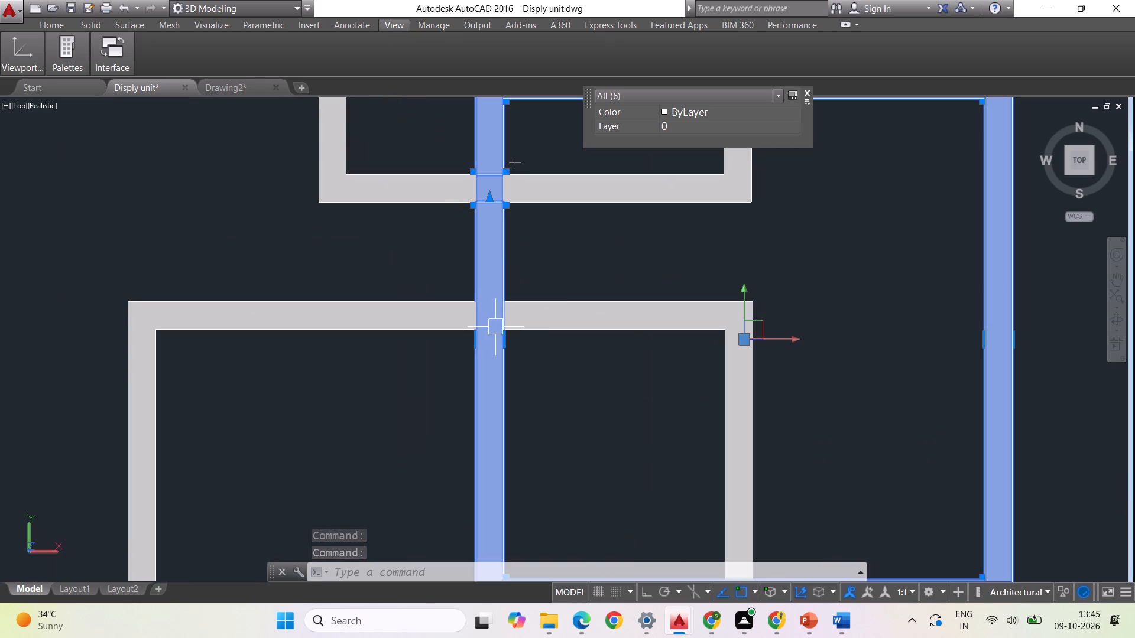
pyautogui.click(492, 321)
pyautogui.scroll(-2, 466, 354)
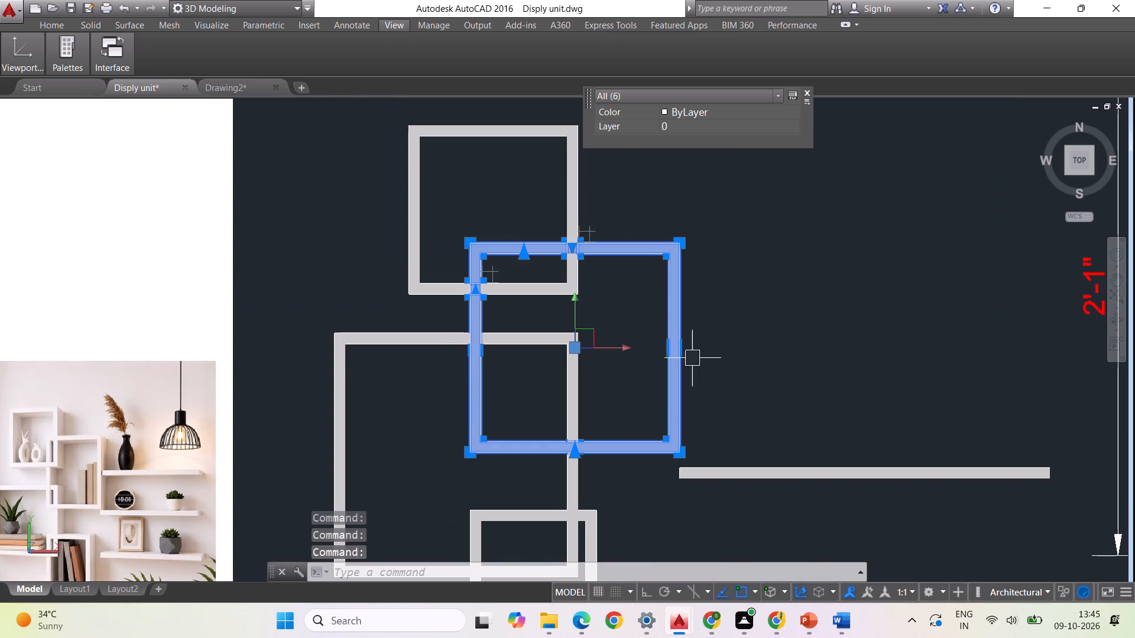
pyautogui.rightClick(751, 340)
pyautogui.click(785, 121)
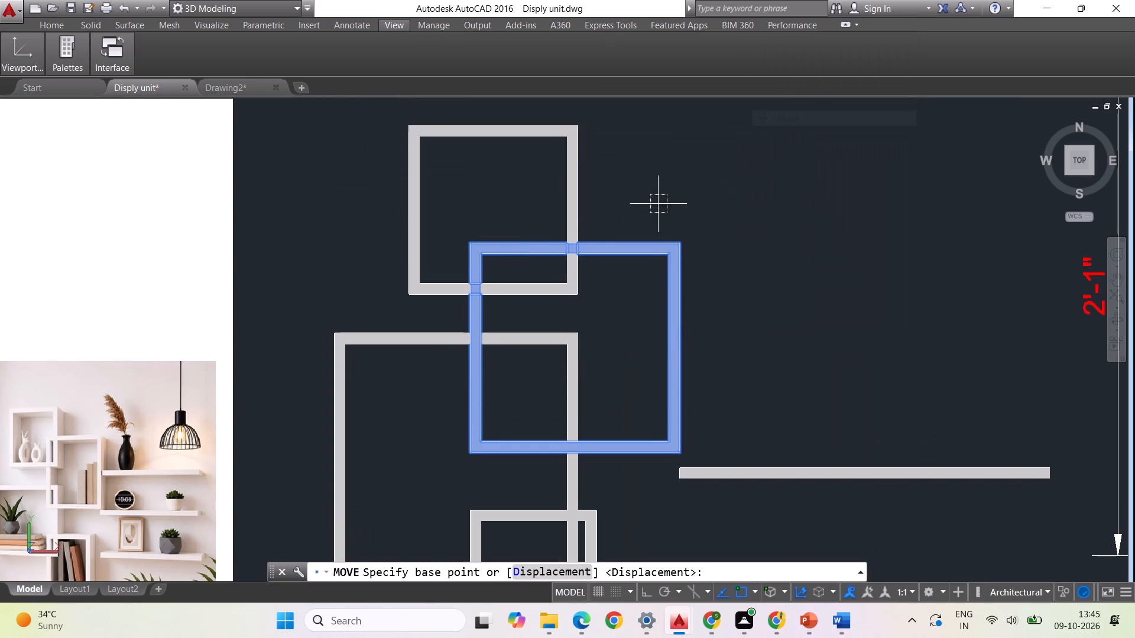
pyautogui.click(469, 241)
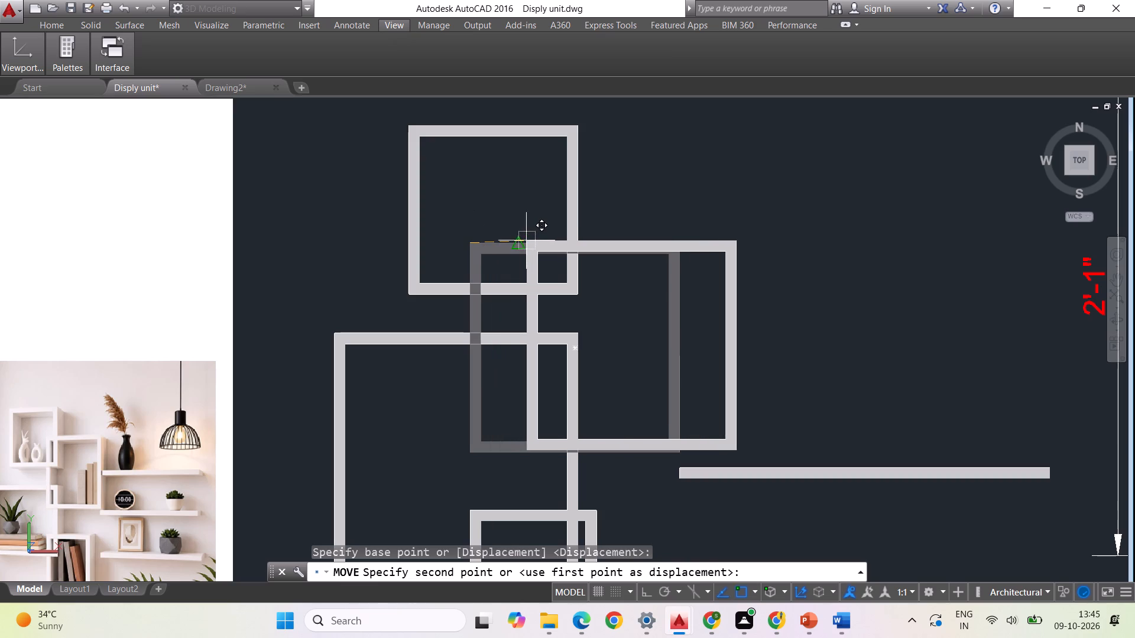
pyautogui.click(532, 240)
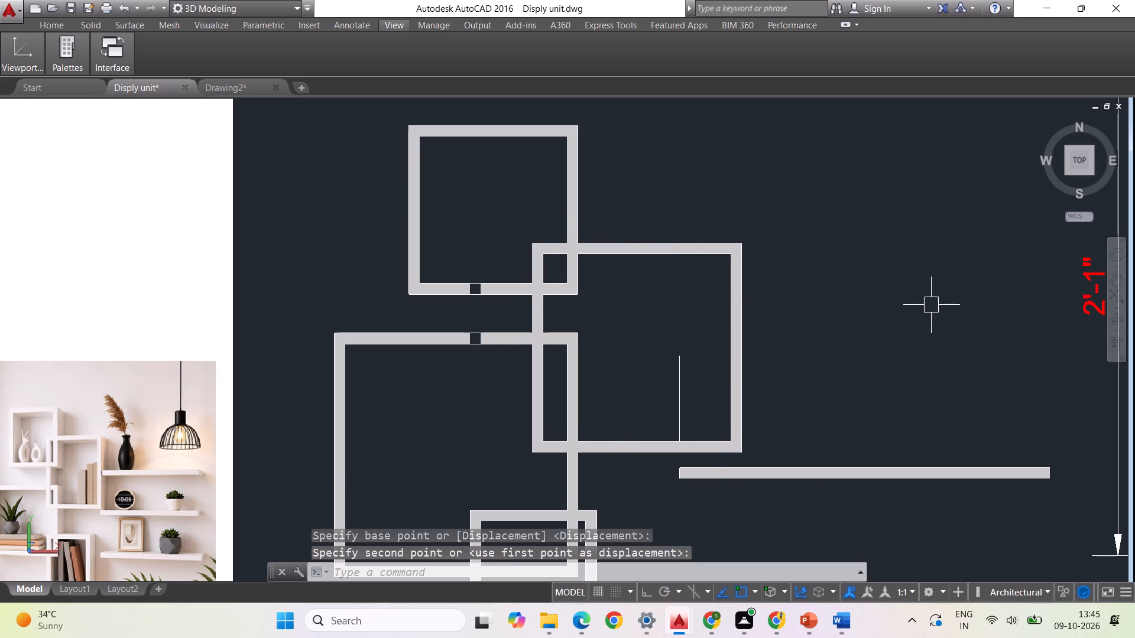
# Move the leftover 5-inch vertical line from inside the 10-inch frame to that frame's lower-right corner.
pyautogui.scroll(-1, 790, 242)
pyautogui.scroll(2, 825, 340)
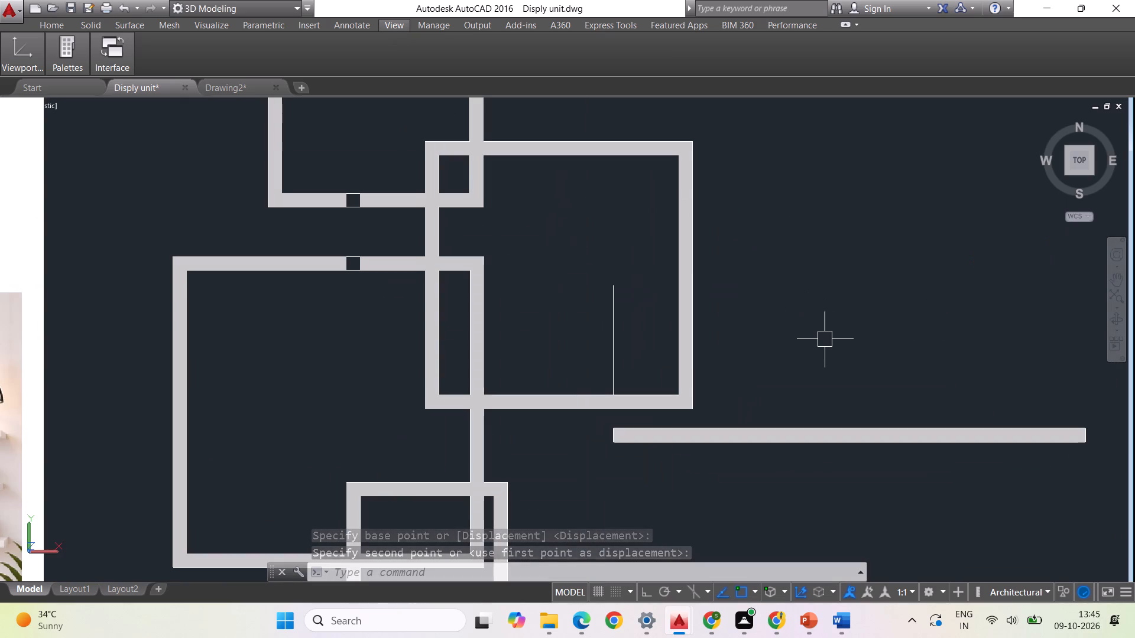
pyautogui.click(611, 313)
pyautogui.rightClick(611, 313)
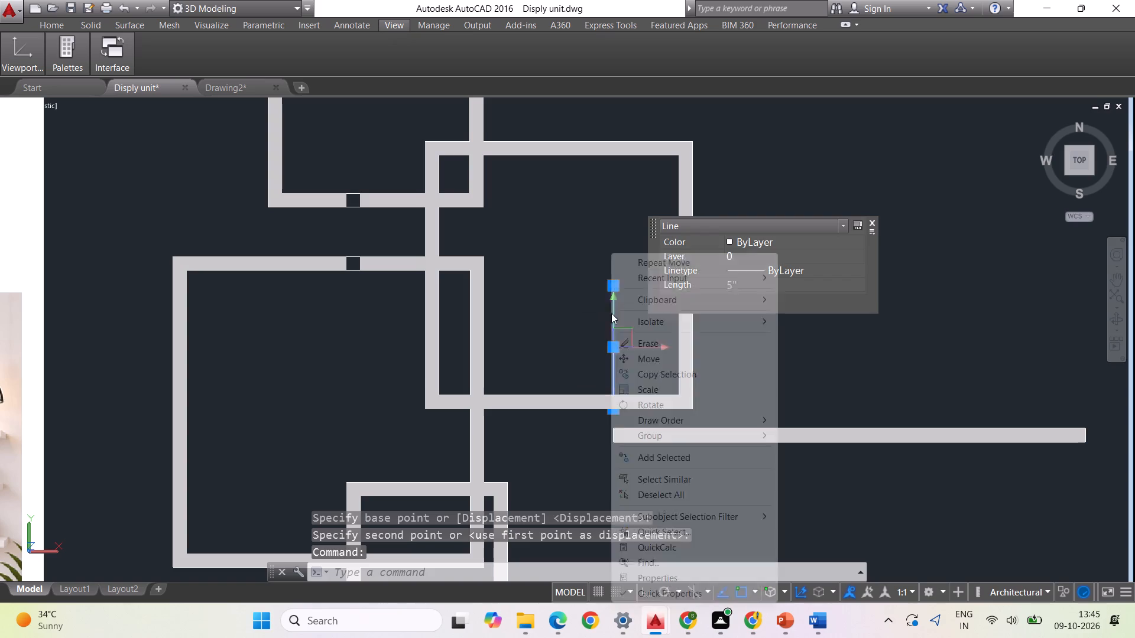
pyautogui.click(646, 363)
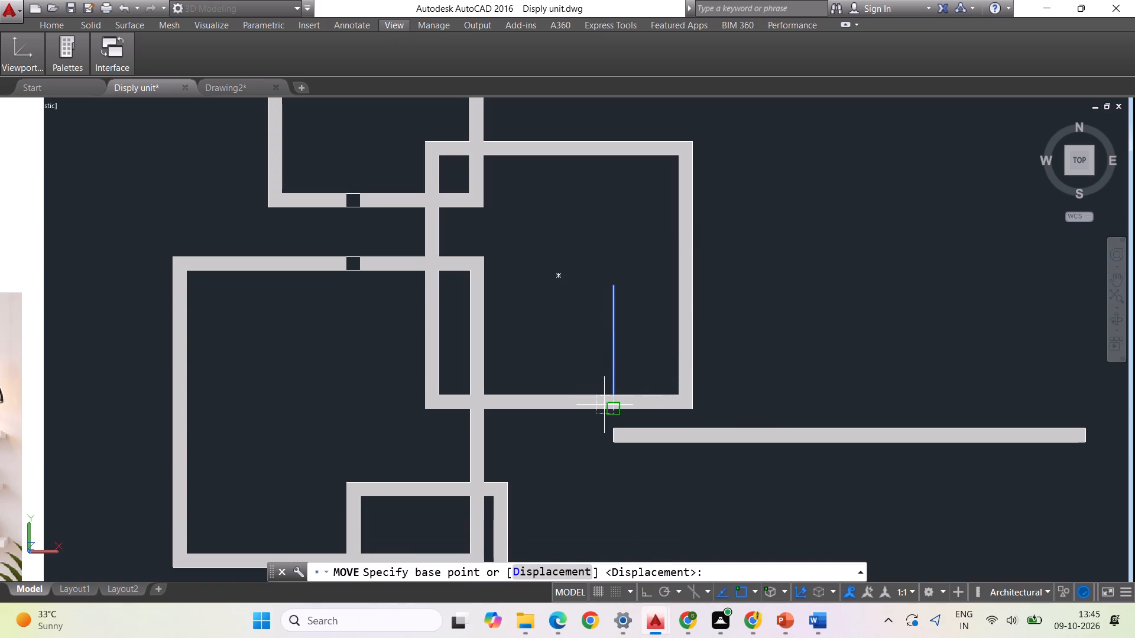
pyautogui.click(605, 405)
pyautogui.click(681, 392)
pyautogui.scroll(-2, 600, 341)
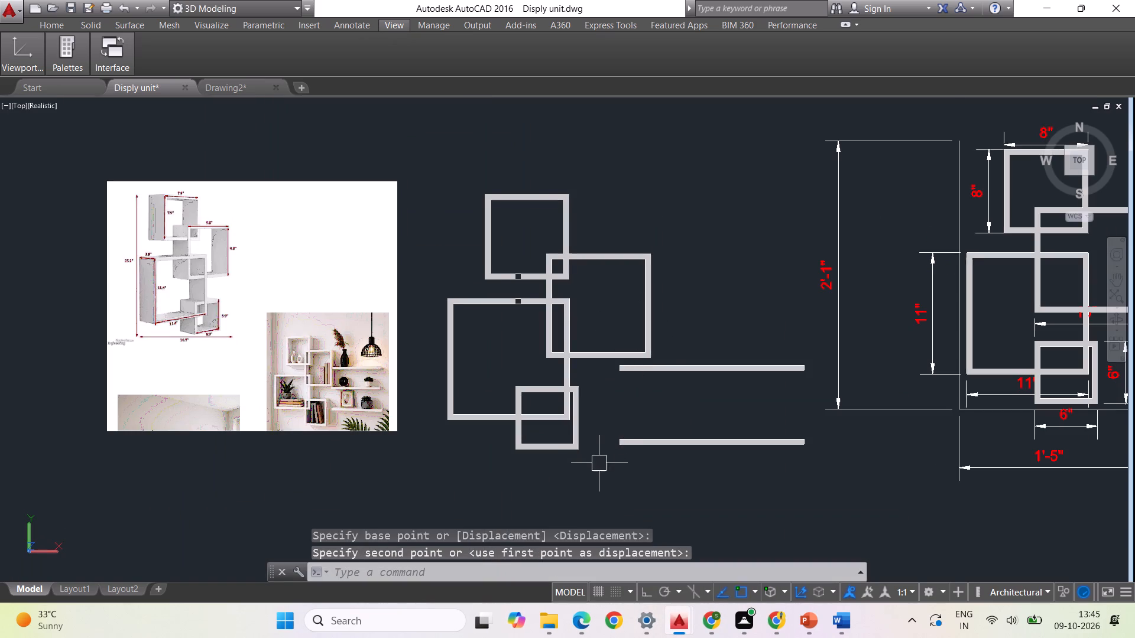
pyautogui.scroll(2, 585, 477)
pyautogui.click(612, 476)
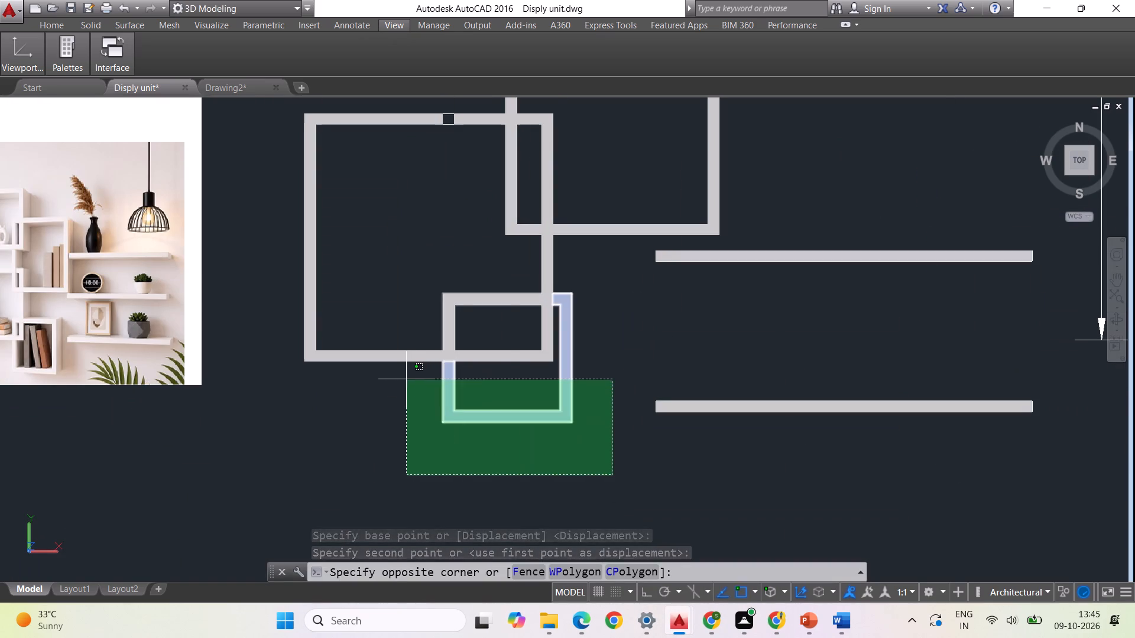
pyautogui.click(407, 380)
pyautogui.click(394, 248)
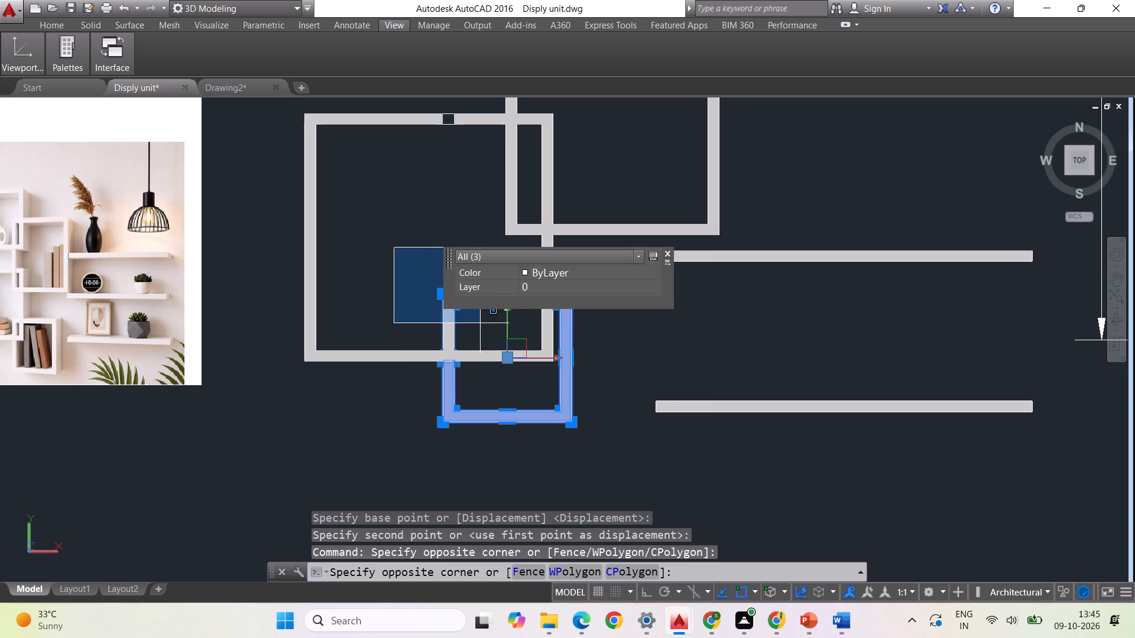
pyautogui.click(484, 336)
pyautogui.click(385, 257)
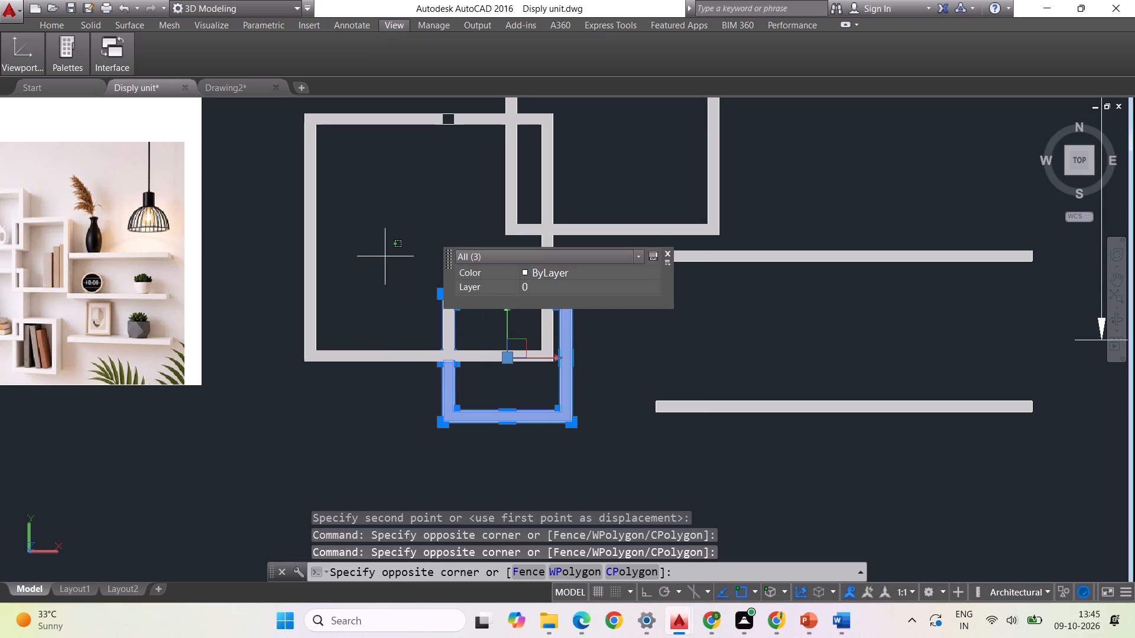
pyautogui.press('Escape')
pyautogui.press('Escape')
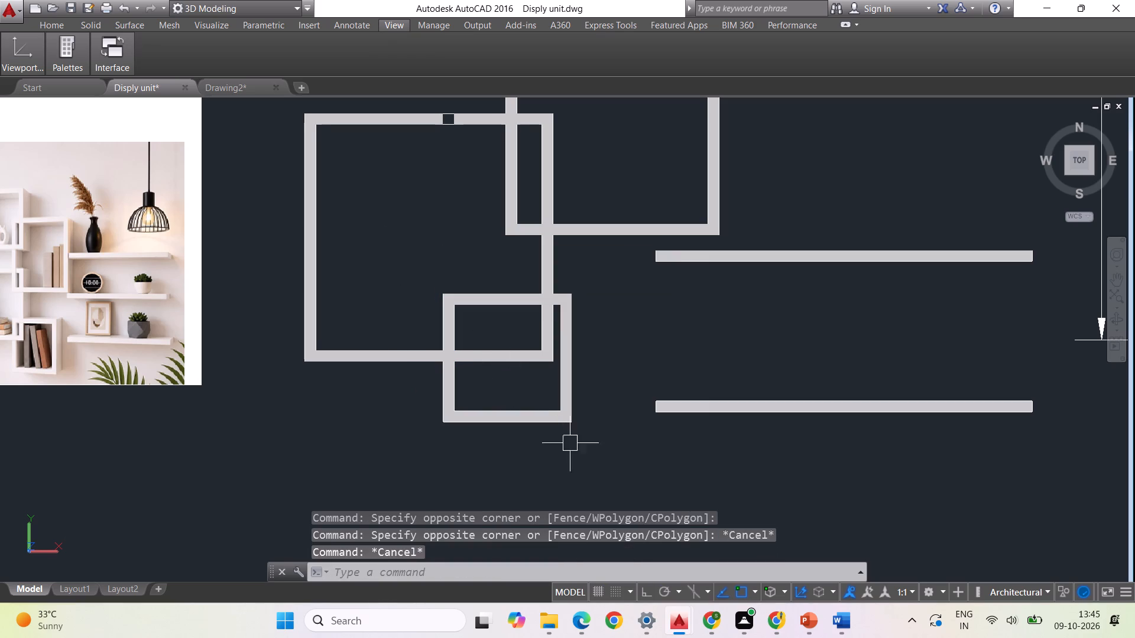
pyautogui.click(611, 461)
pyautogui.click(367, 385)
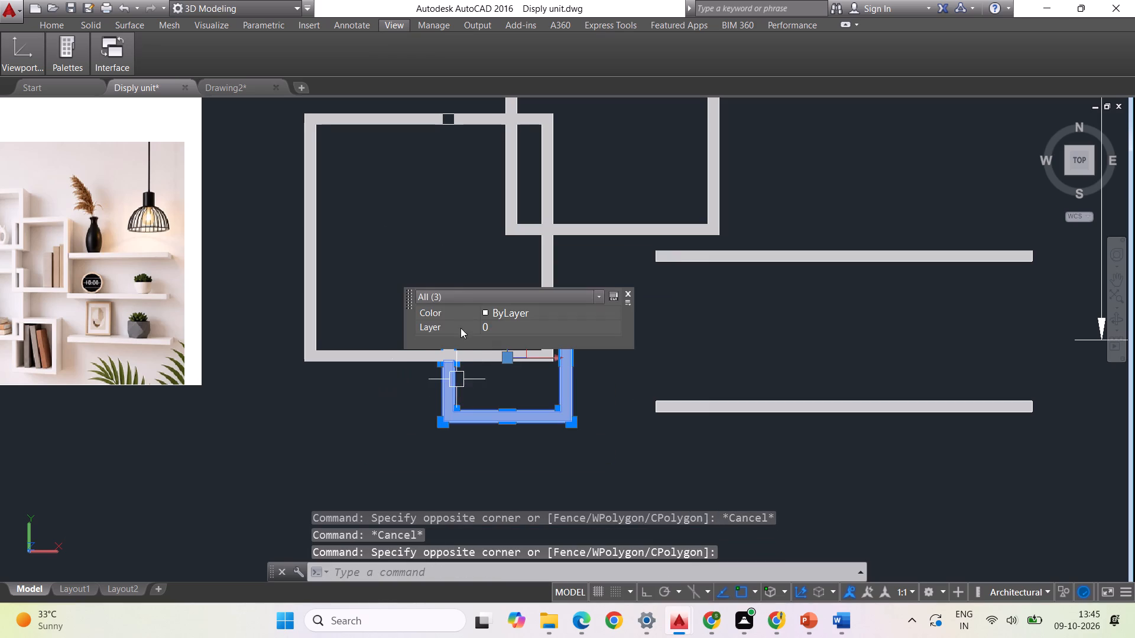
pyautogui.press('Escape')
# Move the complete 6-inch frame by its top-left corner up and right, aligning its left side with the 10-inch frame's, just below that frame.
pyautogui.scroll(-1, 503, 448)
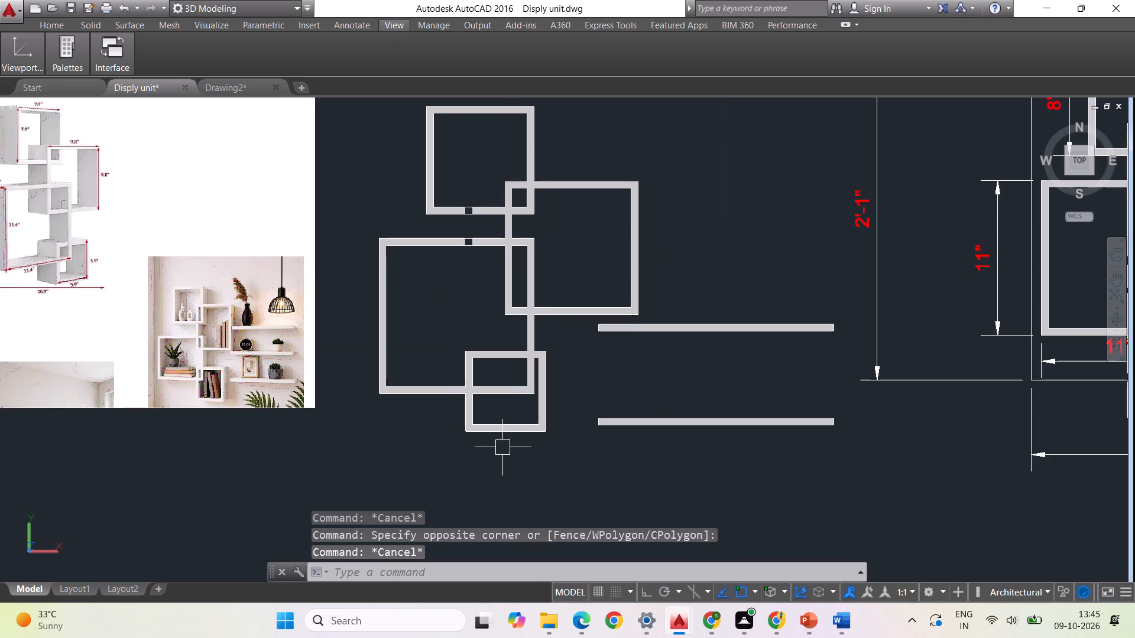
pyautogui.scroll(2, 513, 294)
pyautogui.click(369, 362)
pyautogui.click(500, 464)
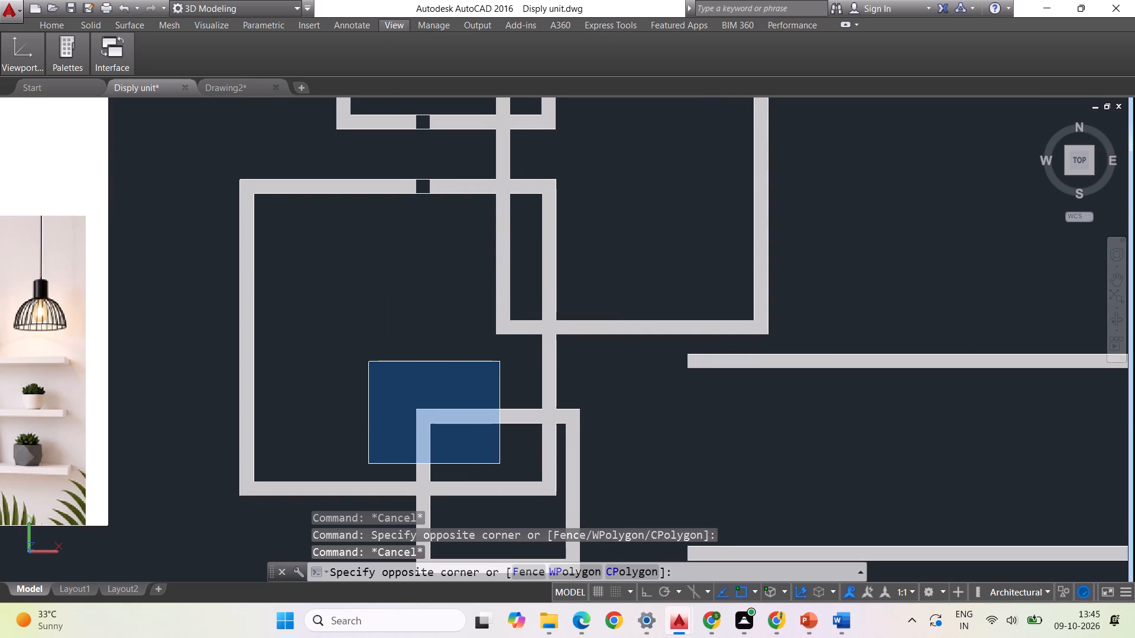
pyautogui.click(501, 464)
pyautogui.click(393, 374)
pyautogui.scroll(-2, 410, 338)
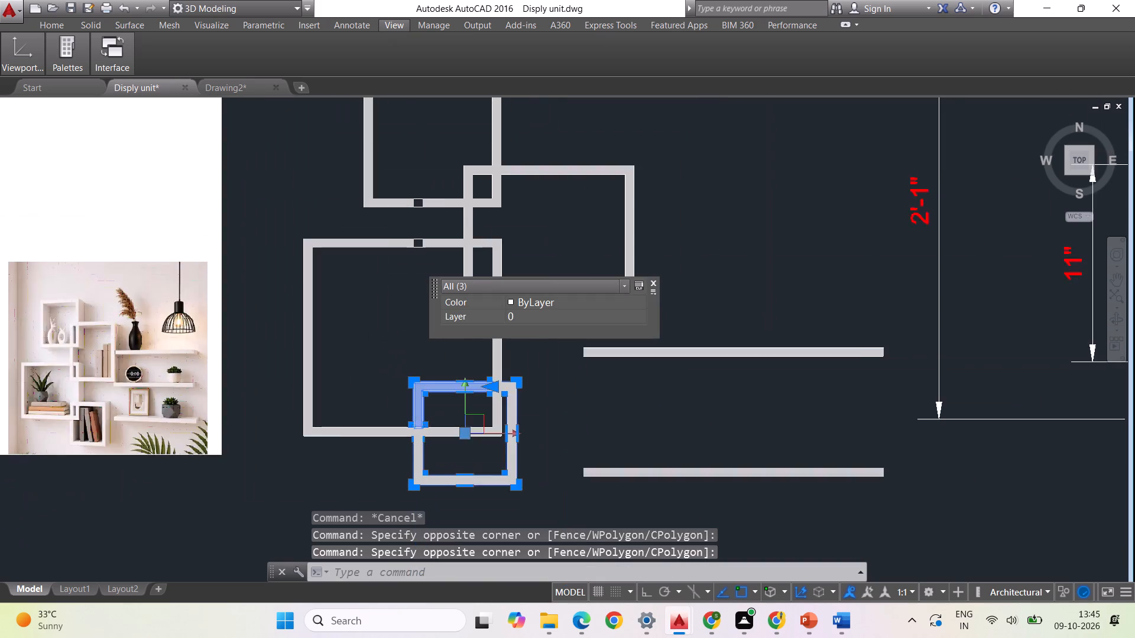
pyautogui.click(490, 482)
pyautogui.click(362, 424)
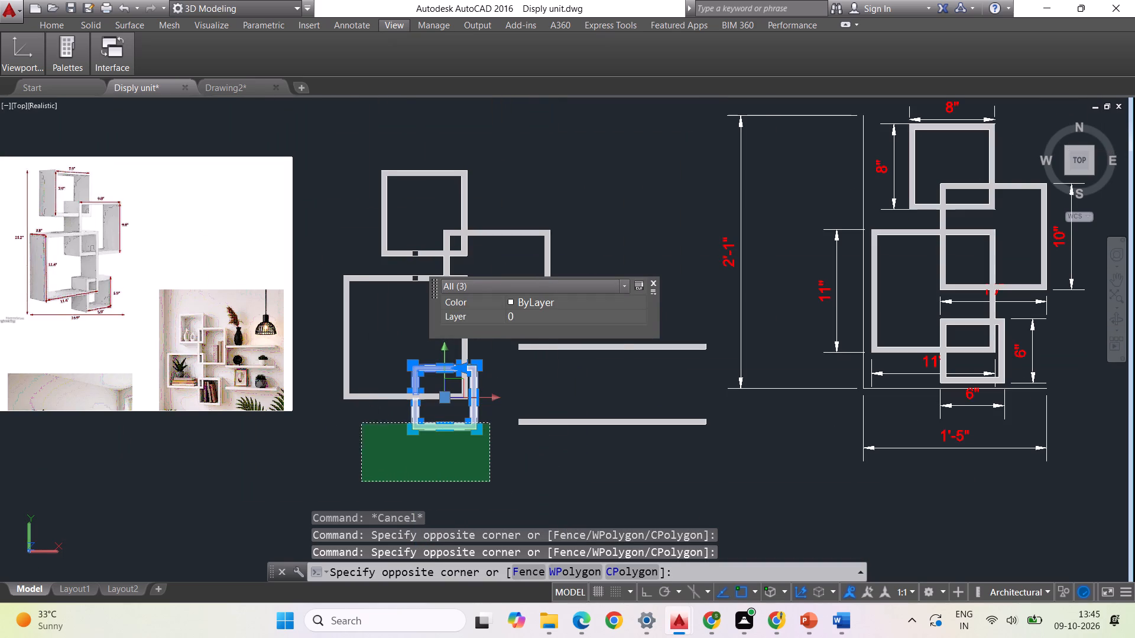
pyautogui.scroll(-1, 432, 460)
pyautogui.scroll(2, 455, 392)
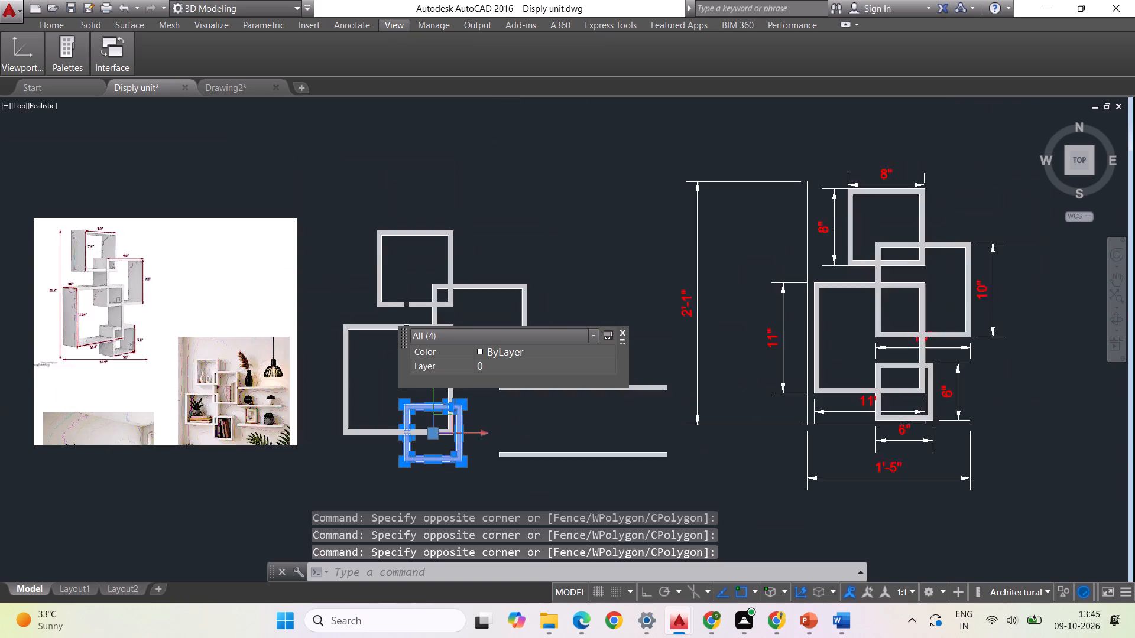
pyautogui.scroll(2, 468, 416)
pyautogui.click(552, 468)
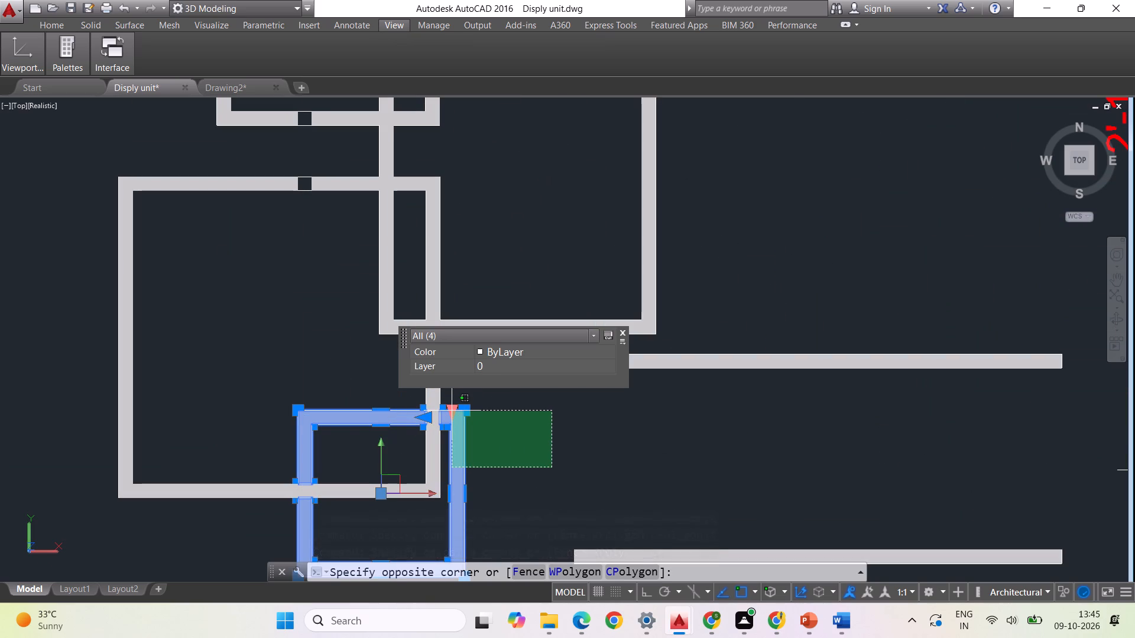
pyautogui.click(446, 408)
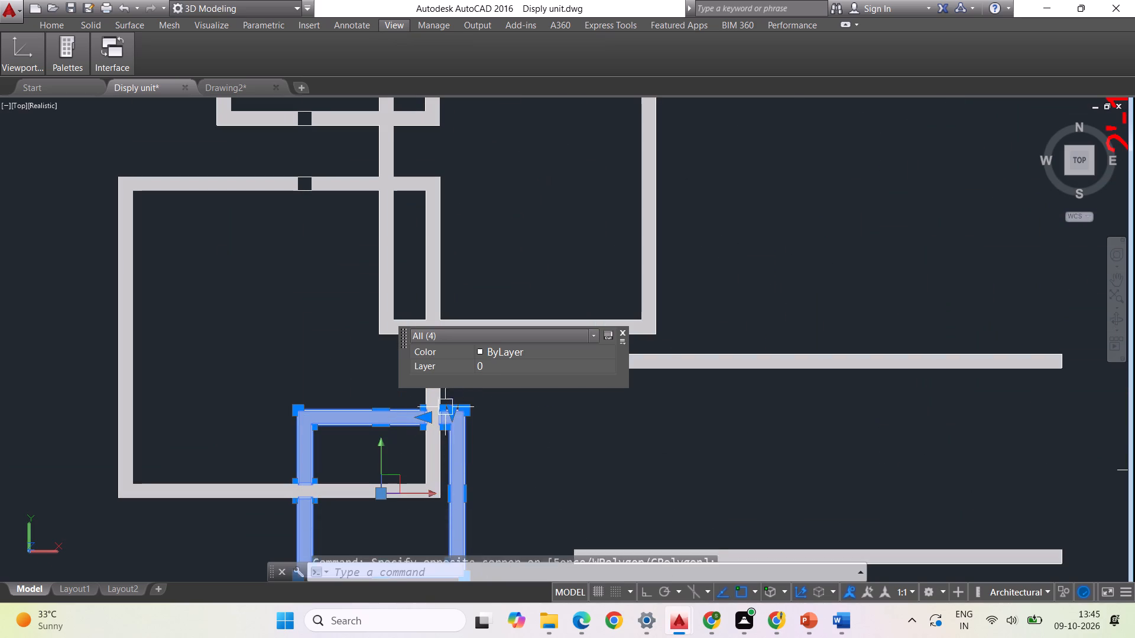
pyautogui.rightClick(504, 441)
pyautogui.click(535, 223)
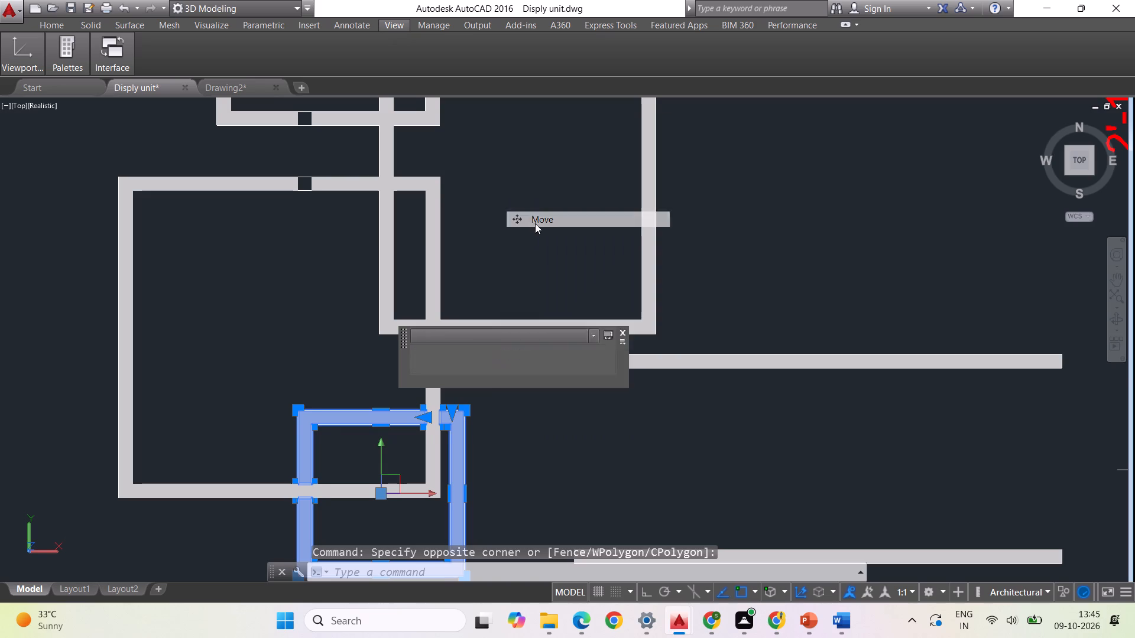
pyautogui.scroll(-1, 501, 379)
pyautogui.click(376, 399)
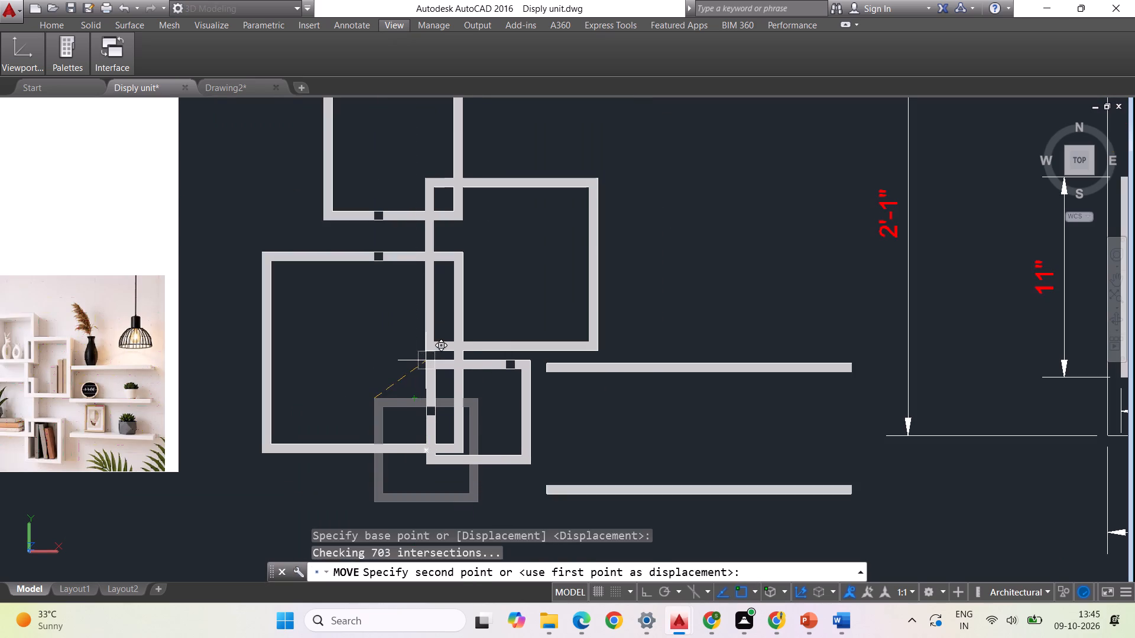
pyautogui.scroll(1, 423, 371)
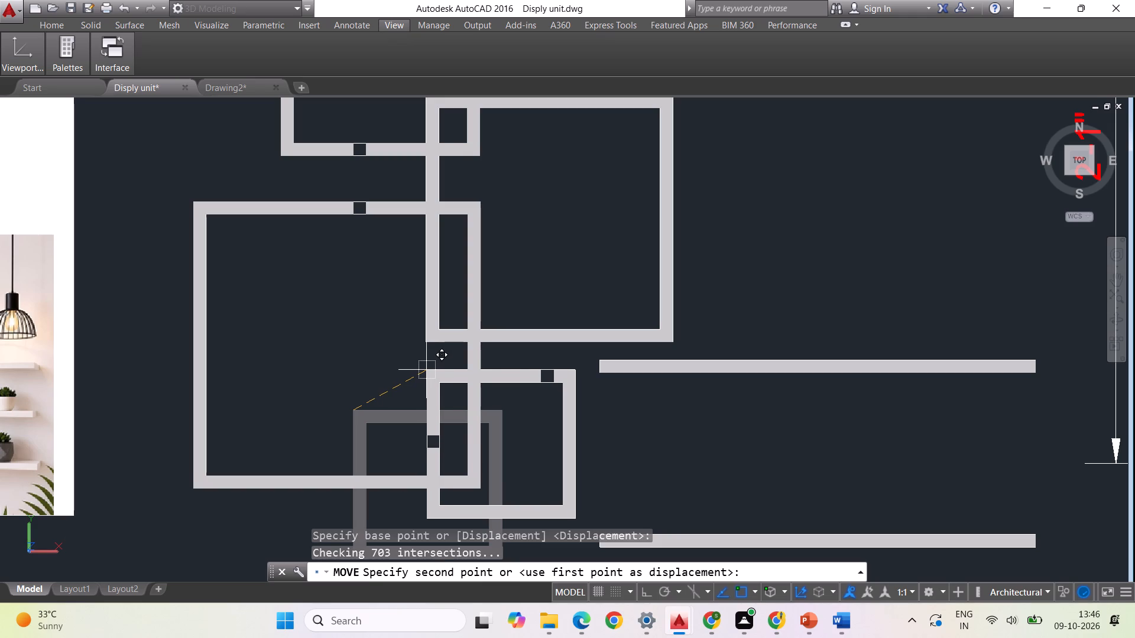
pyautogui.scroll(1, 427, 370)
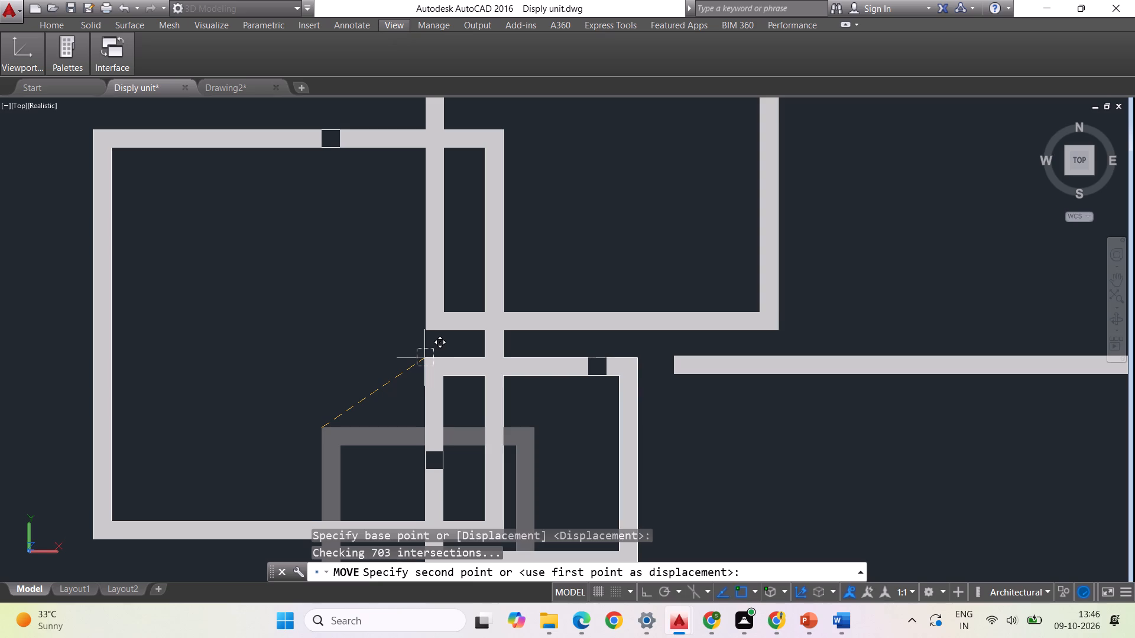
pyautogui.click(426, 358)
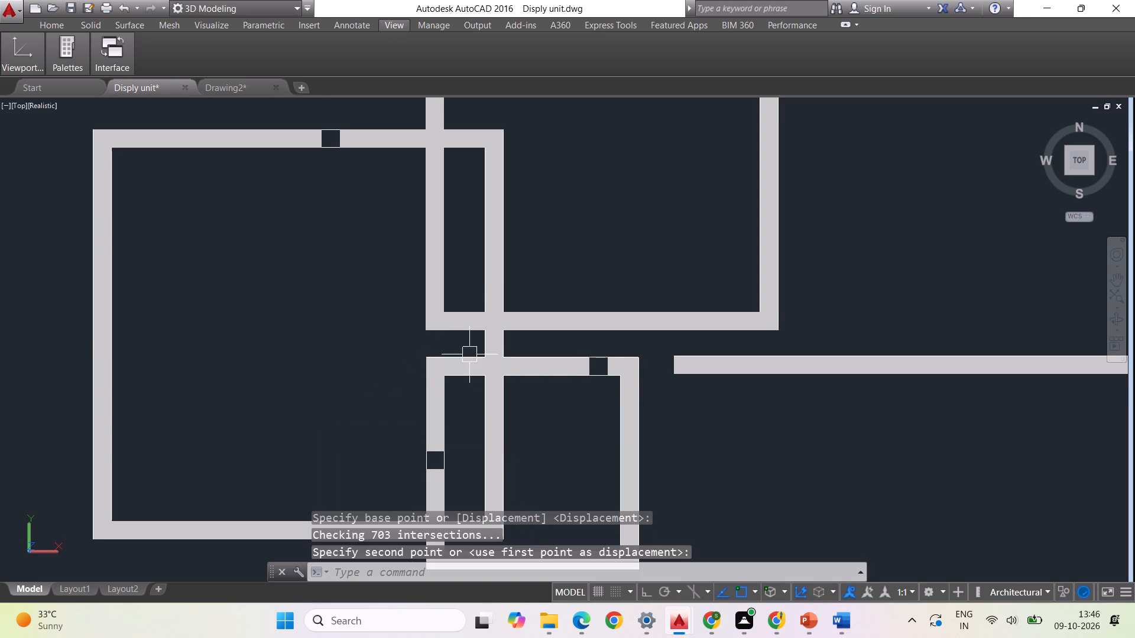
# Move the complete 8-inch frame slightly up and left, so its lower-right corner overlaps only the 10-inch frame's upper-left corner.
pyautogui.scroll(-1, 463, 351)
pyautogui.scroll(-2, 504, 433)
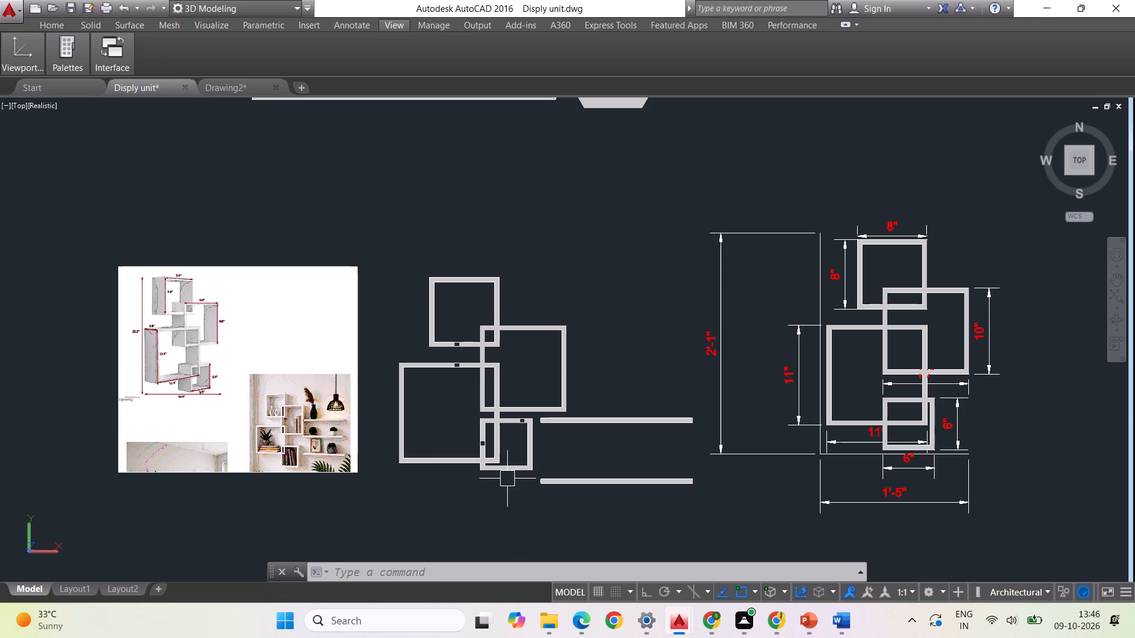
pyautogui.scroll(2, 488, 317)
pyautogui.click(596, 282)
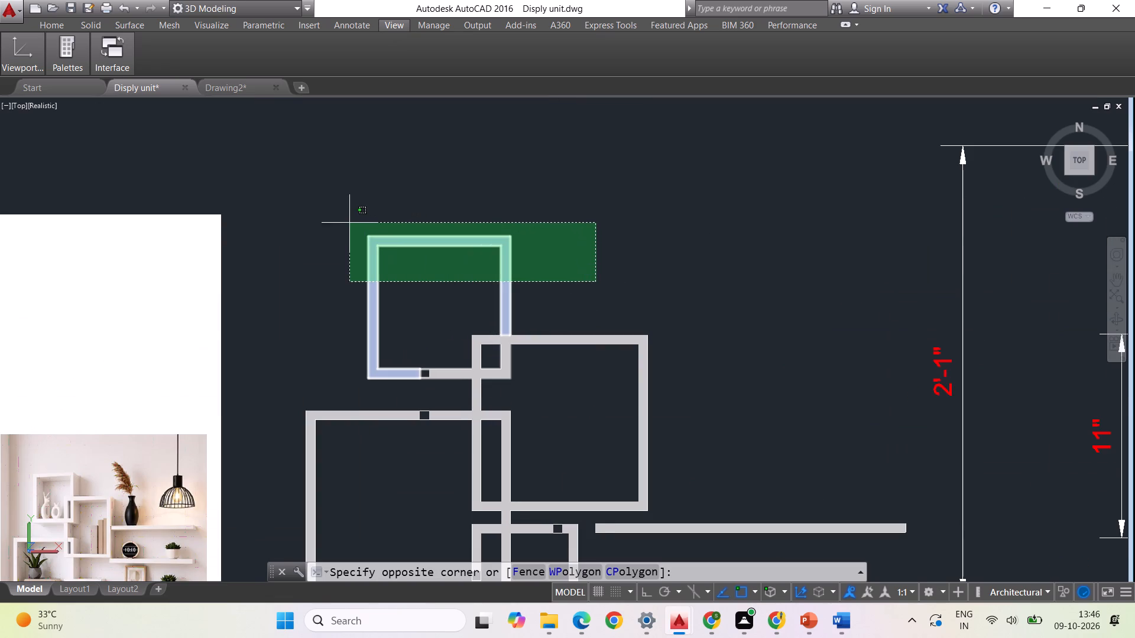
pyautogui.click(338, 222)
pyautogui.click(559, 419)
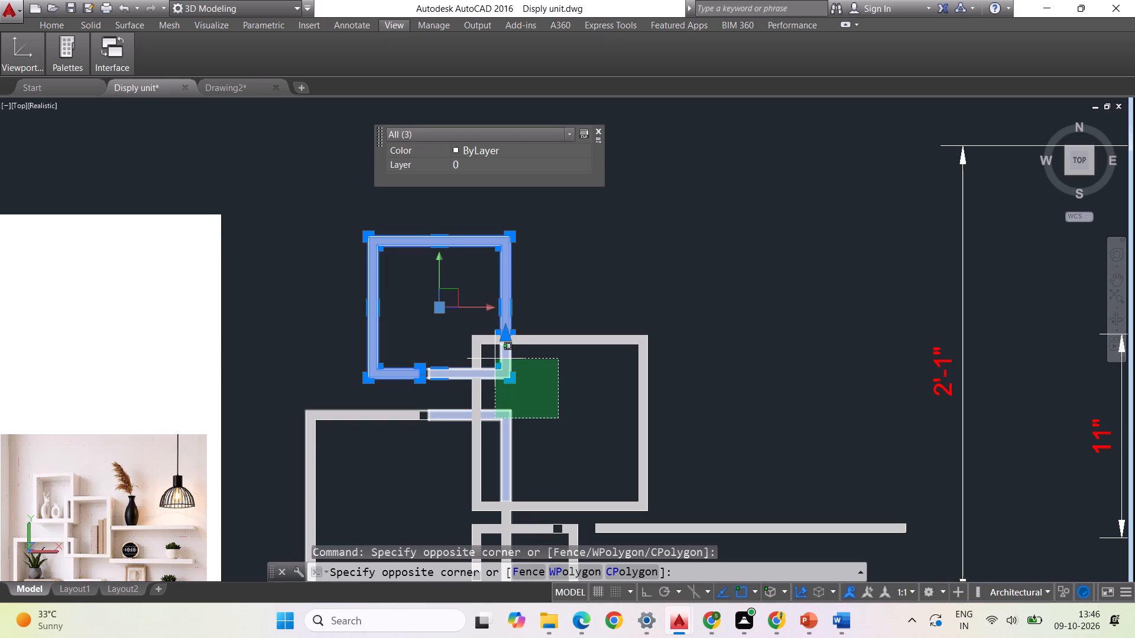
pyautogui.click(553, 398)
pyautogui.moveTo(578, 398); pyautogui.dragTo(575, 391)
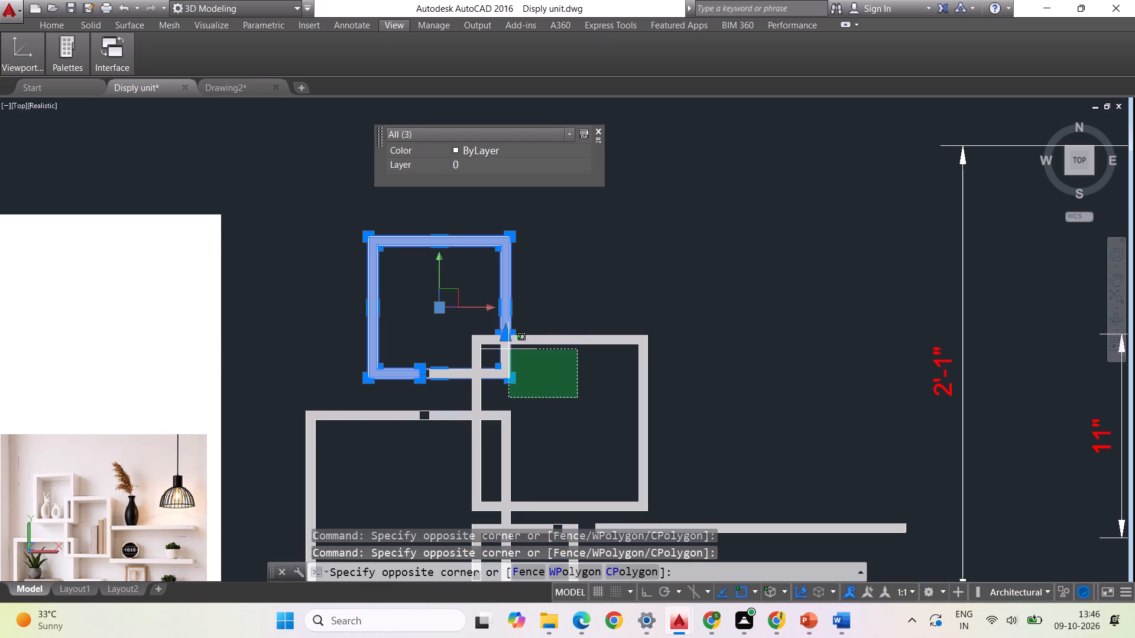
pyautogui.click(497, 355)
pyautogui.rightClick(559, 405)
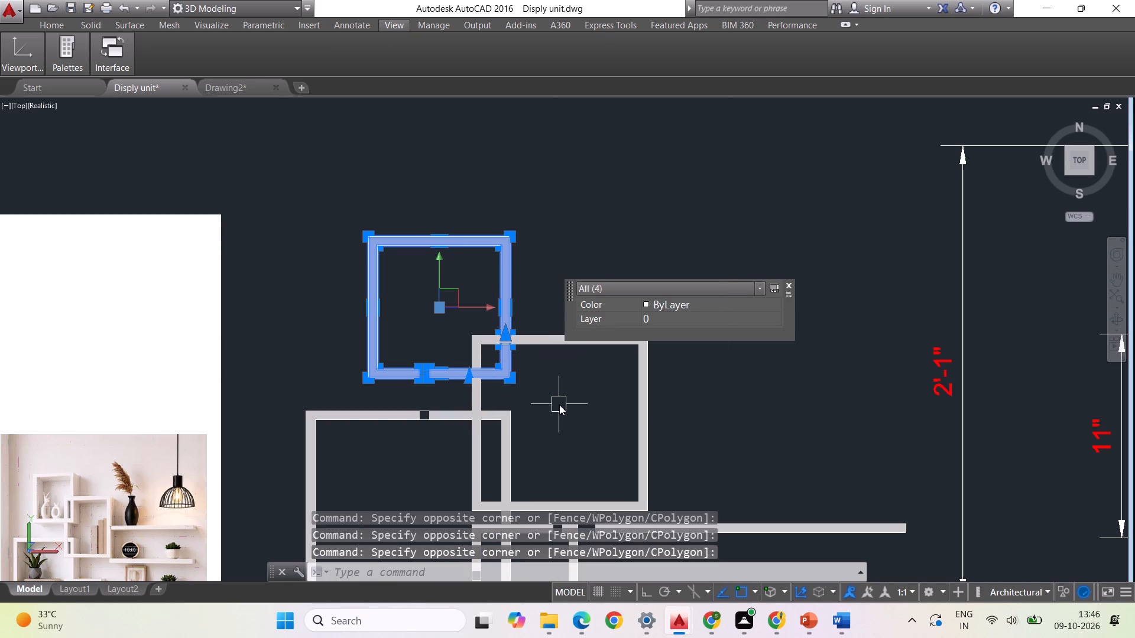
pyautogui.click(601, 190)
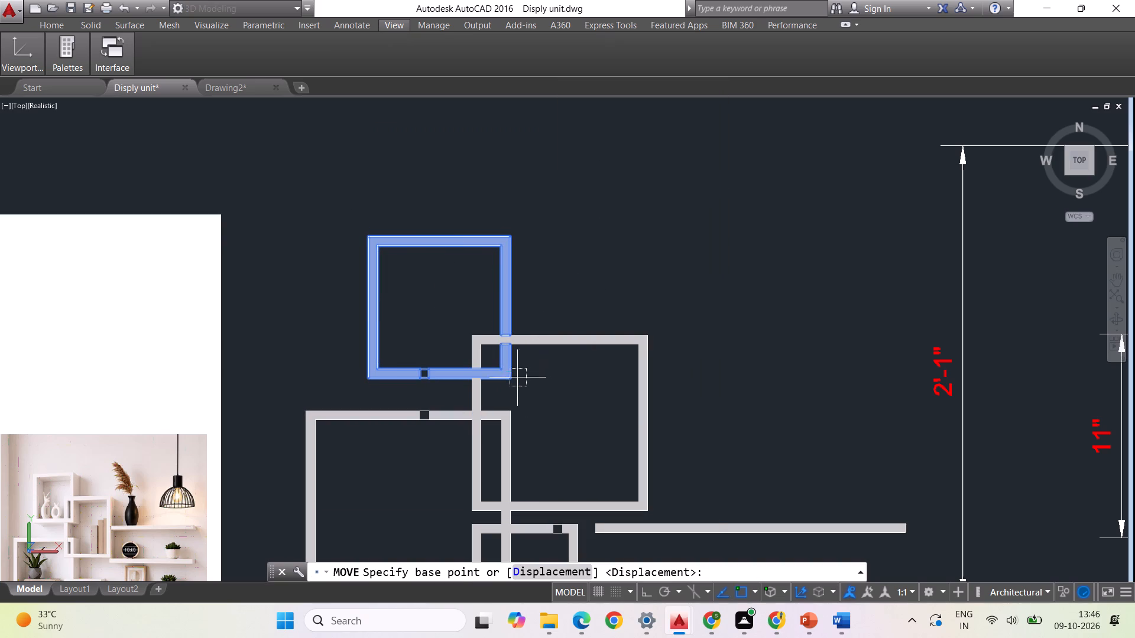
pyautogui.click(514, 378)
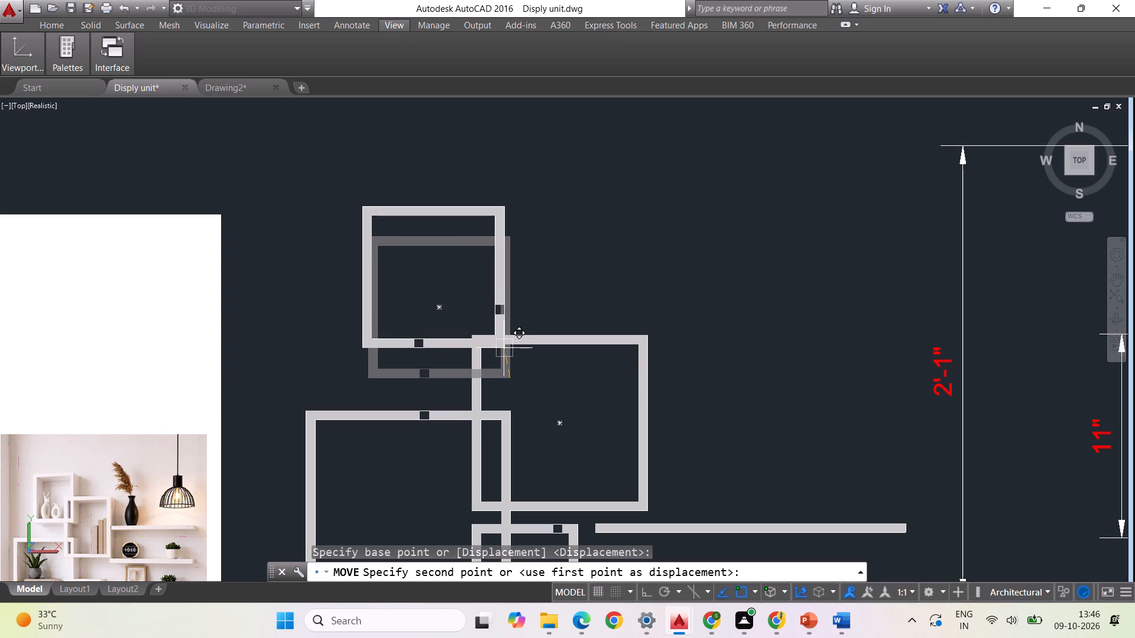
pyautogui.click(505, 353)
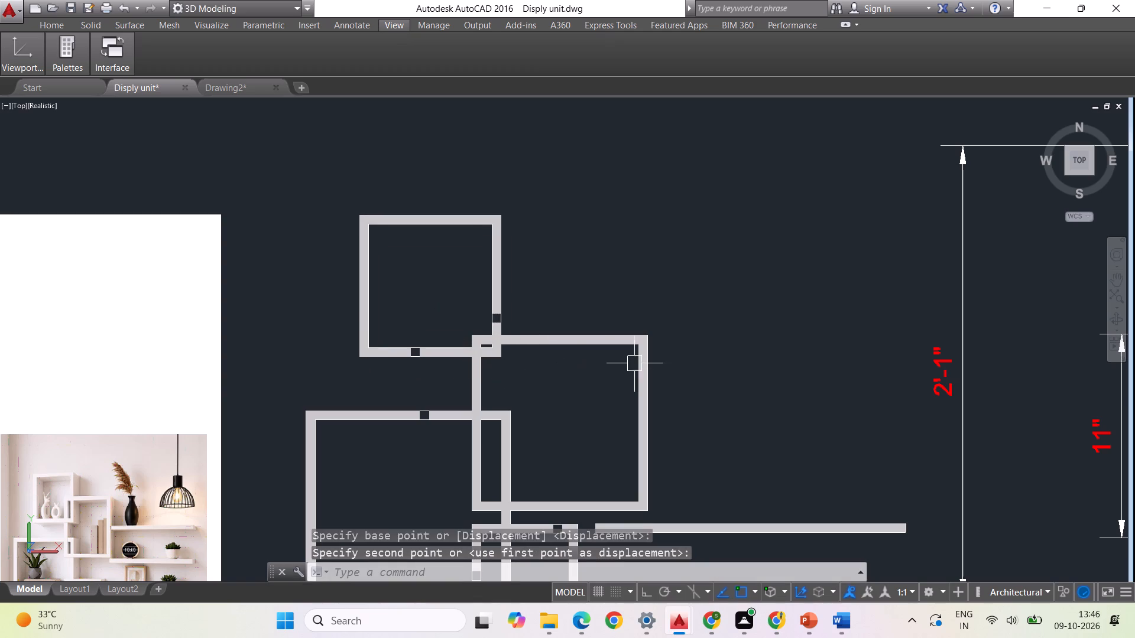
# Move the 10-inch frame with its corner and overlap pieces straight up, overlapping the 8-inch frame's lower-right and the 11-inch frame's upper-right corners.
pyautogui.click(735, 443)
pyautogui.click(569, 313)
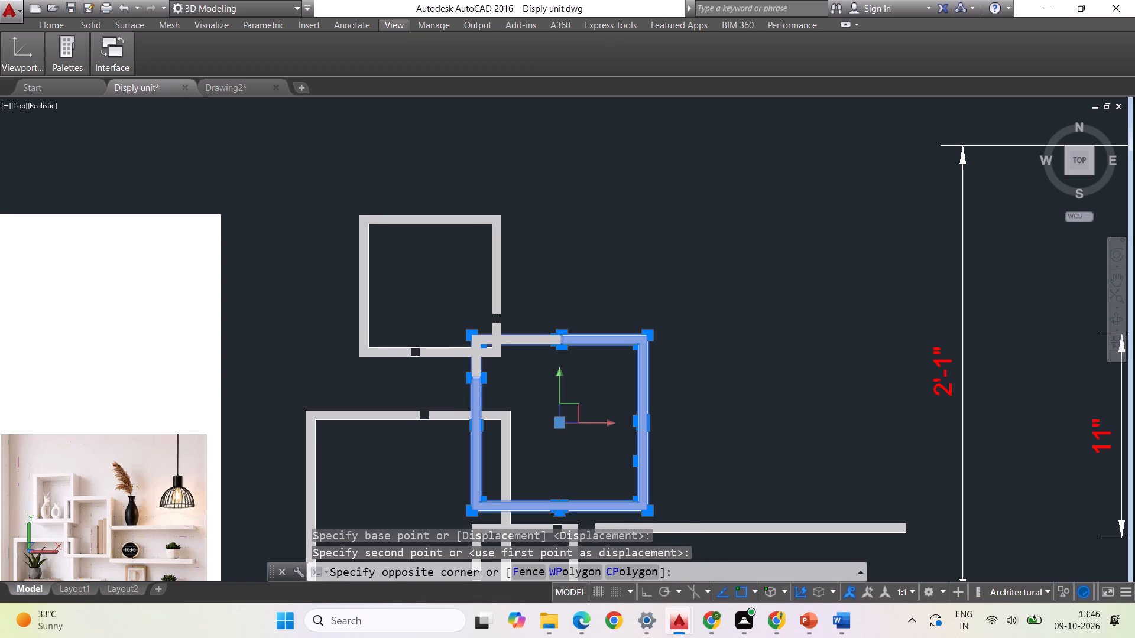
pyautogui.moveTo(546, 372); pyautogui.dragTo(541, 364)
pyautogui.click(521, 317)
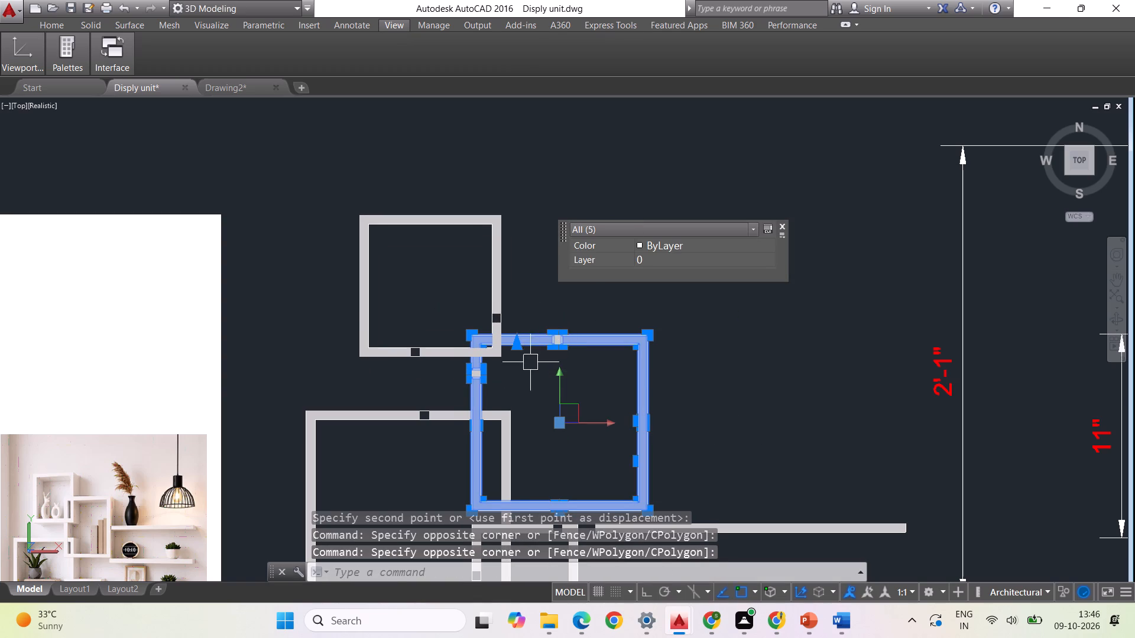
pyautogui.click(526, 386)
pyautogui.click(458, 367)
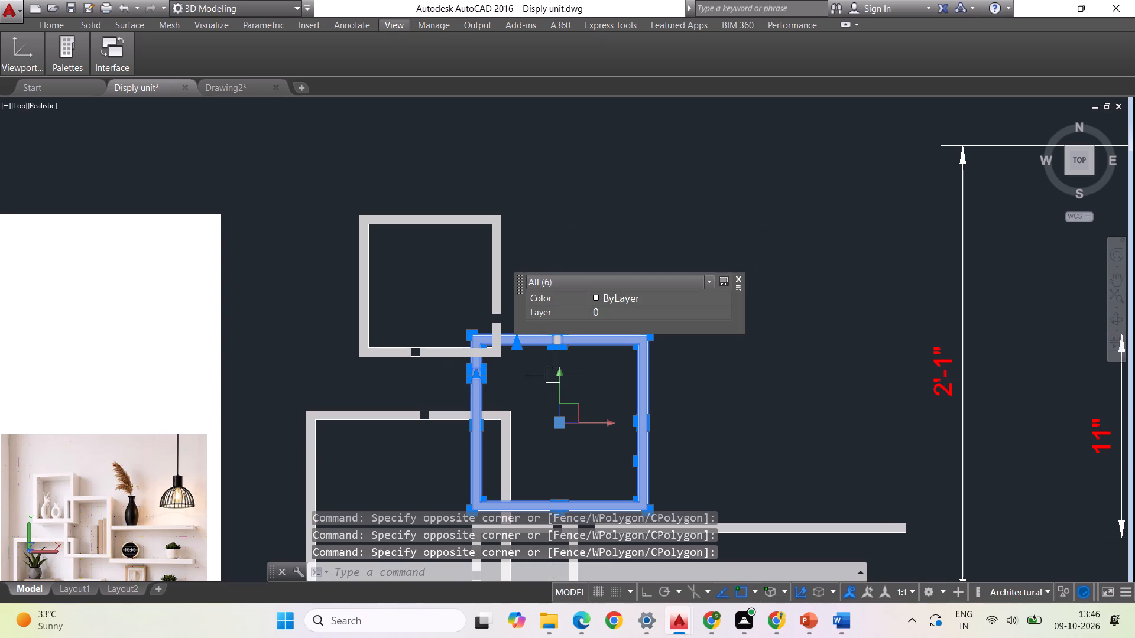
pyautogui.click(605, 384)
pyautogui.click(585, 386)
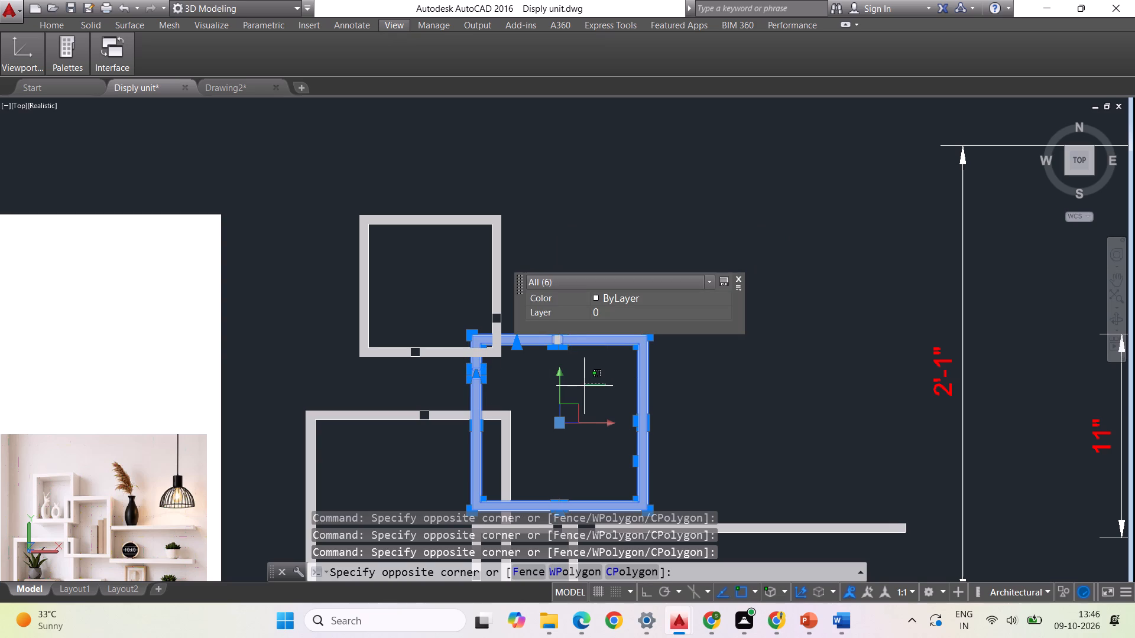
pyautogui.click(526, 236)
pyautogui.click(596, 385)
pyautogui.scroll(-2, 568, 342)
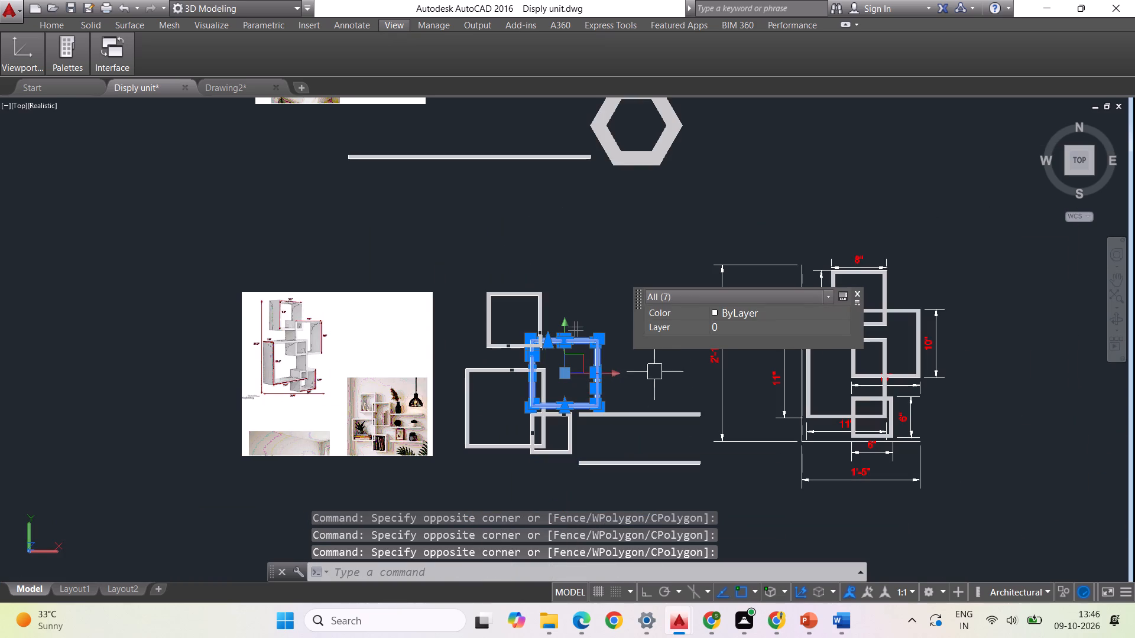
pyautogui.rightClick(653, 357)
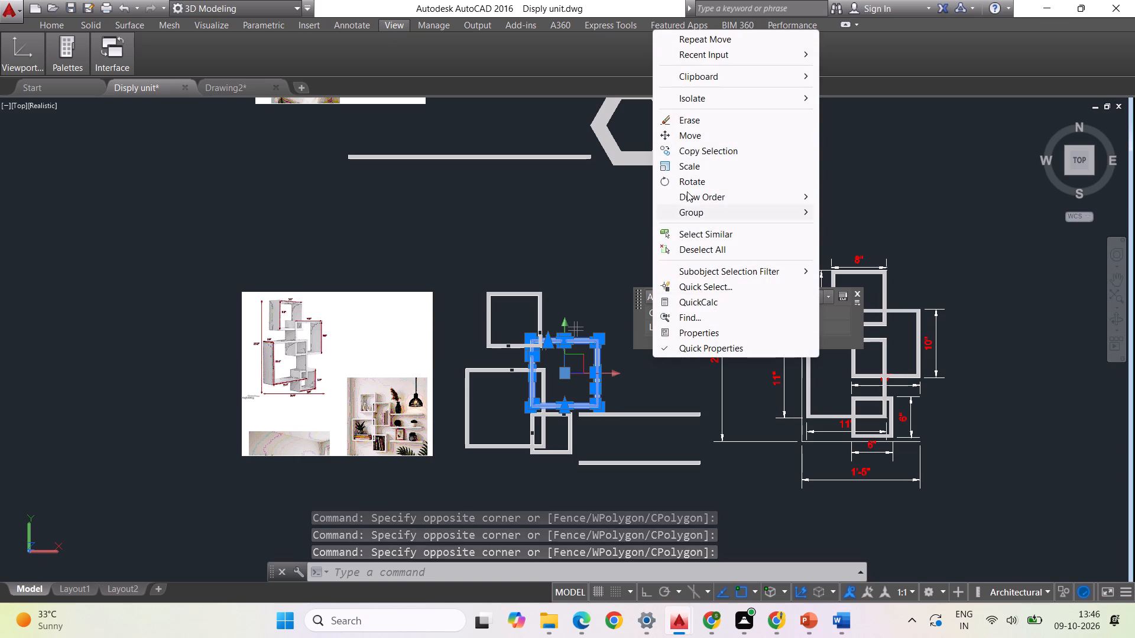
pyautogui.click(699, 138)
pyautogui.scroll(2, 606, 377)
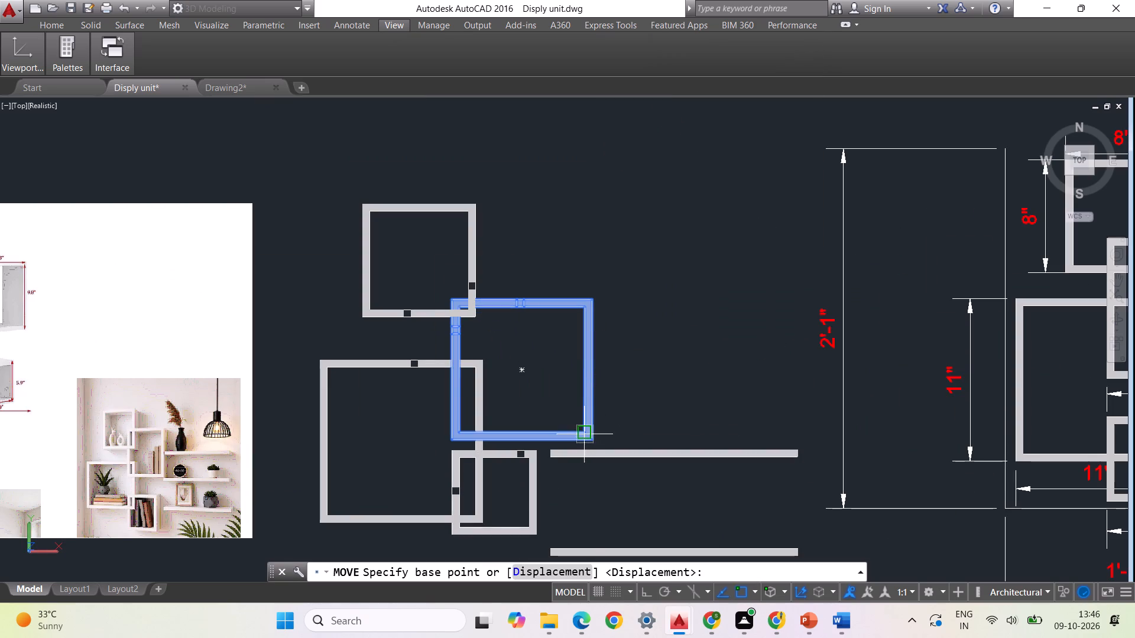
pyautogui.click(585, 435)
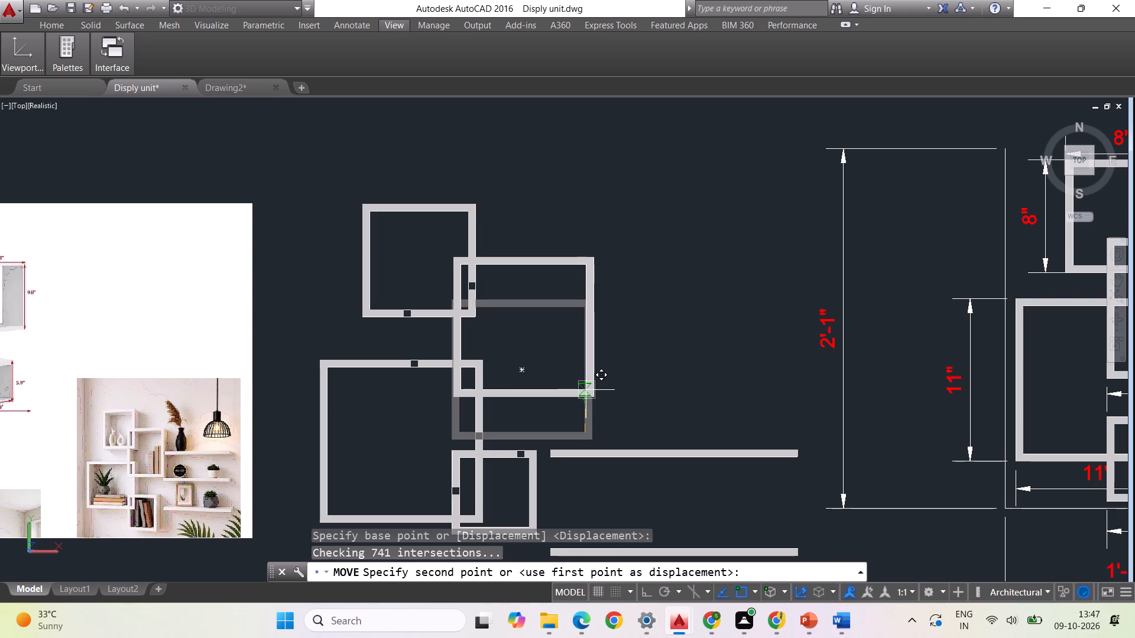
pyautogui.click(586, 390)
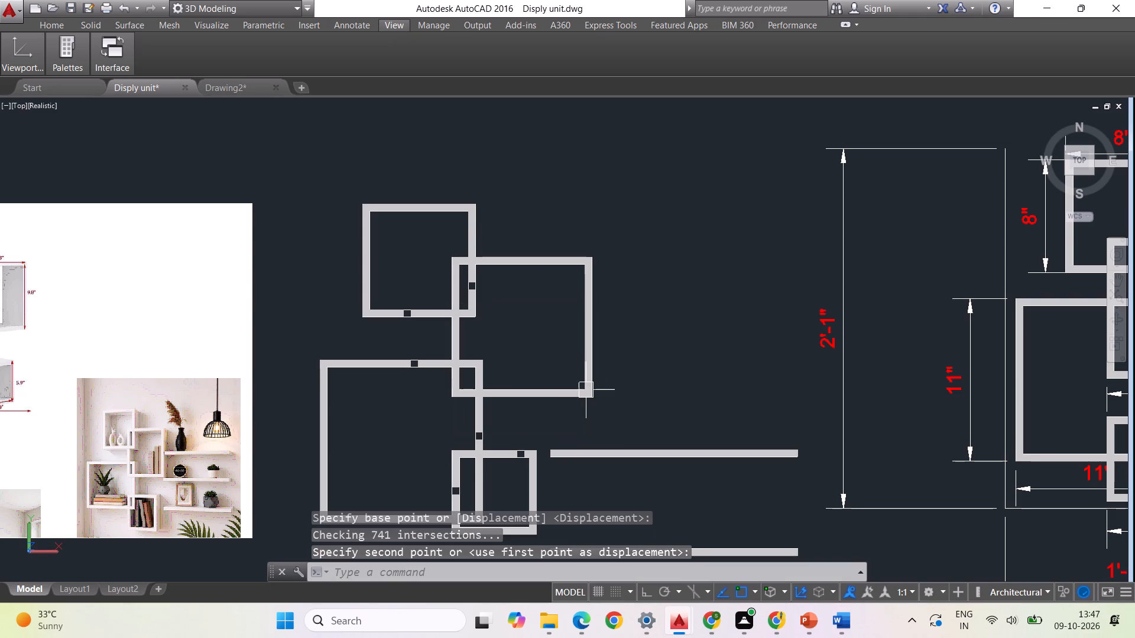
# Move the complete 6-inch frame slightly down and right, so its upper-left corner overlaps only the 11-inch frame's lower-right corner.
pyautogui.scroll(-1, 577, 316)
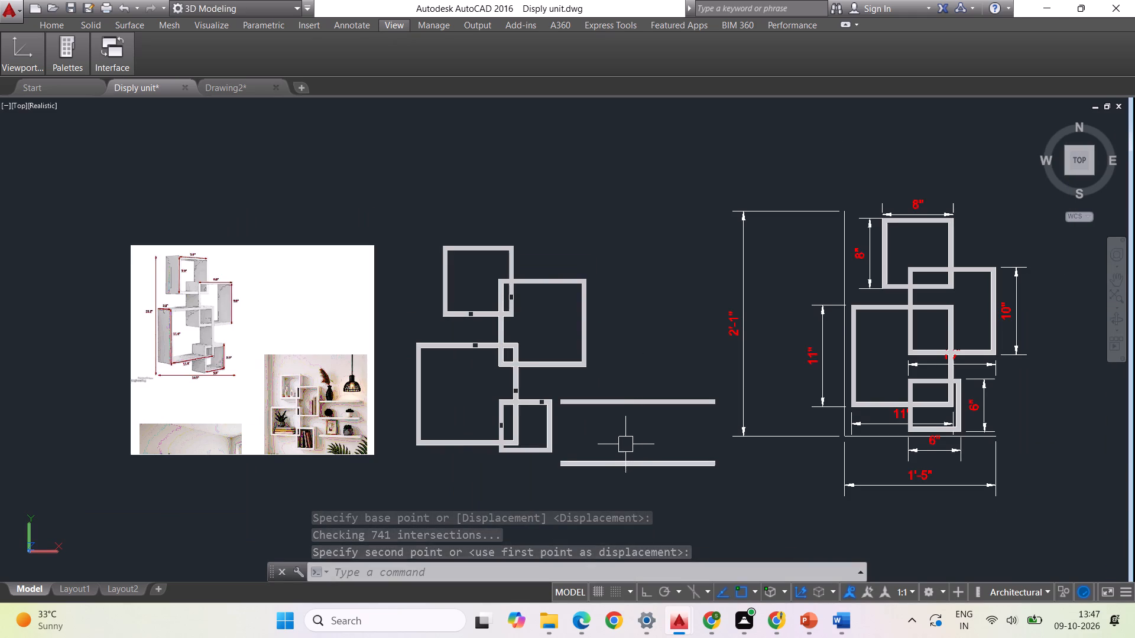
pyautogui.scroll(2, 598, 451)
pyautogui.click(605, 427)
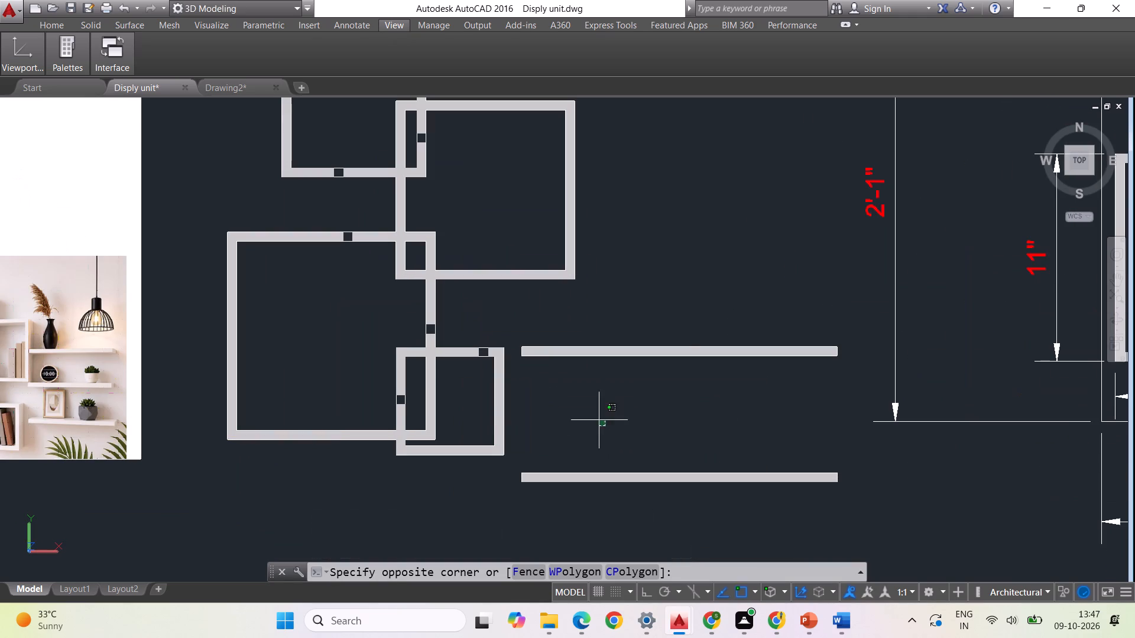
pyautogui.click(479, 385)
pyautogui.click(368, 328)
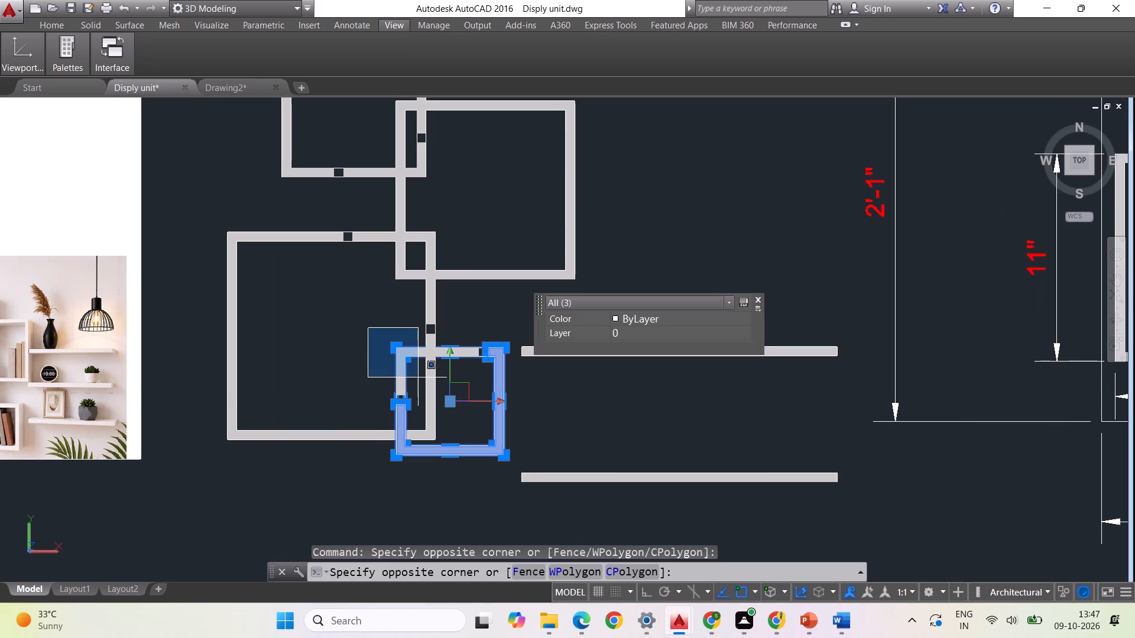
pyautogui.click(417, 391)
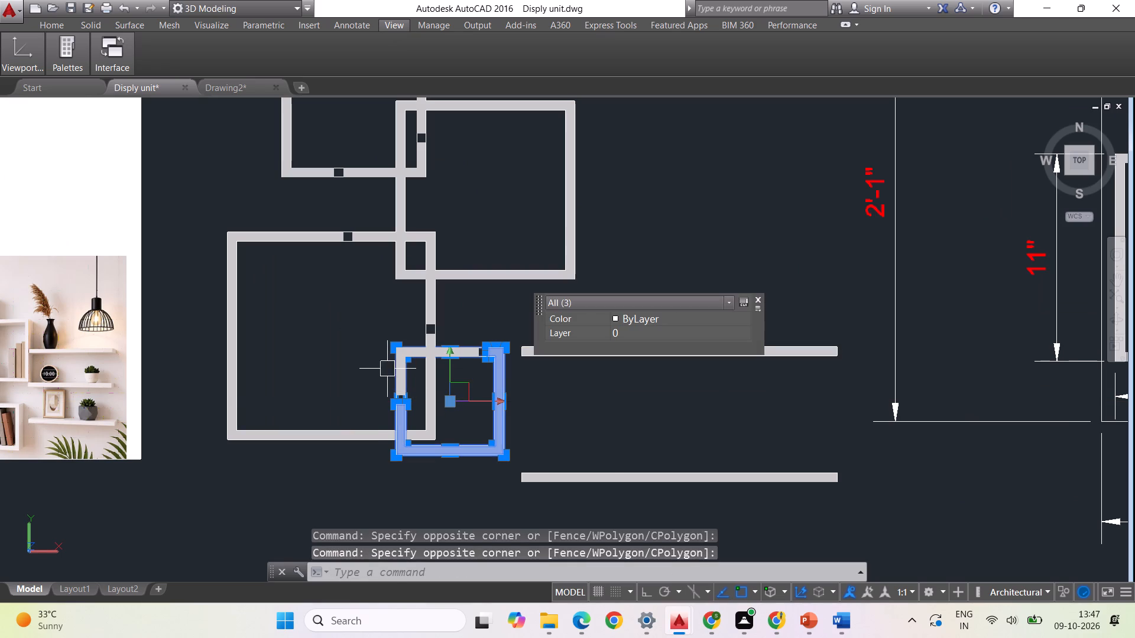
pyautogui.scroll(2, 369, 329)
pyautogui.click(351, 325)
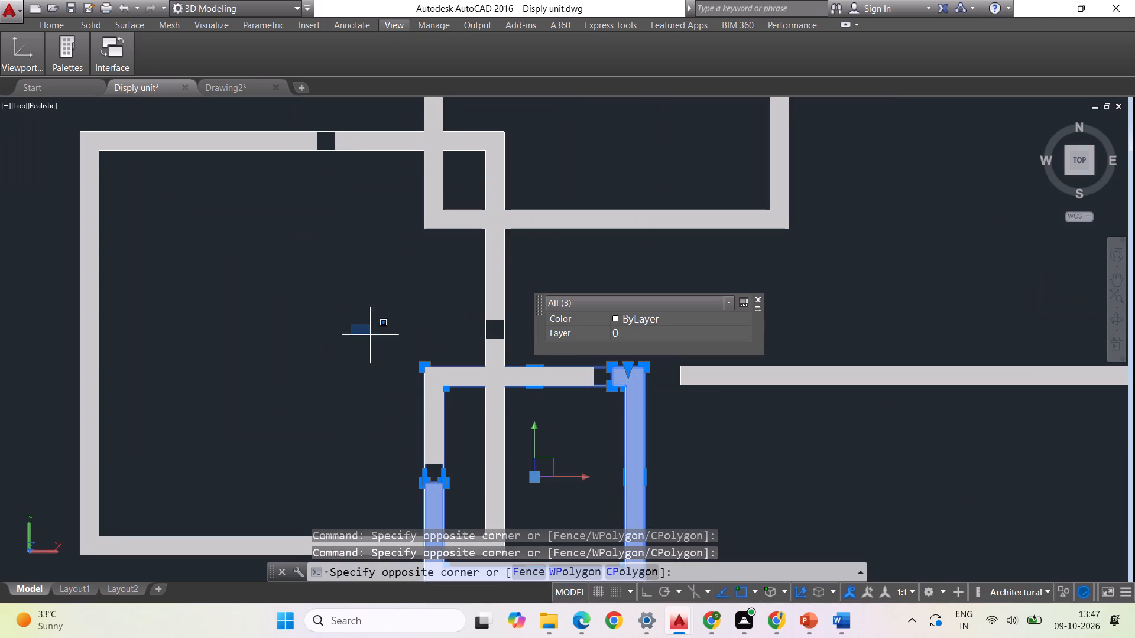
pyautogui.click(468, 438)
pyautogui.click(467, 439)
pyautogui.click(385, 354)
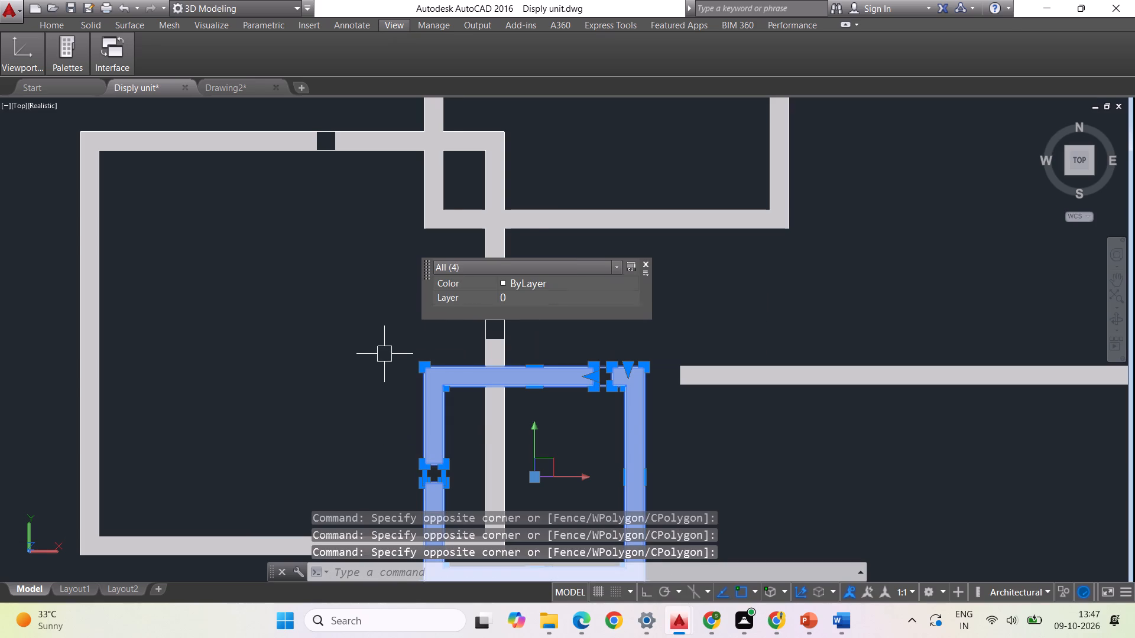
pyautogui.scroll(-2, 333, 336)
pyautogui.rightClick(522, 412)
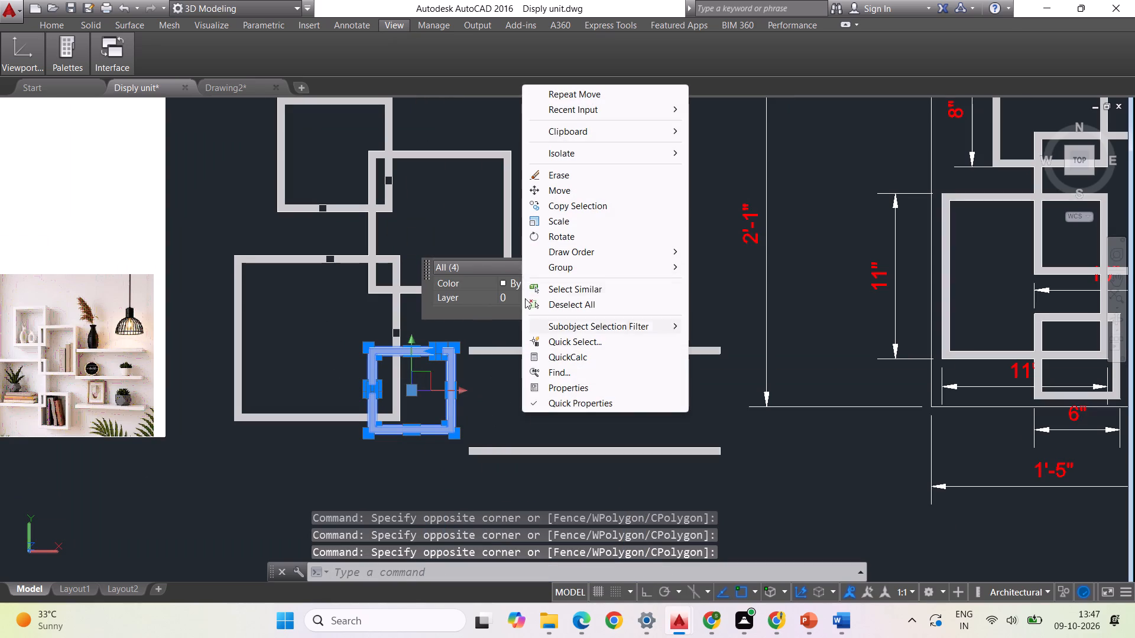
pyautogui.click(551, 195)
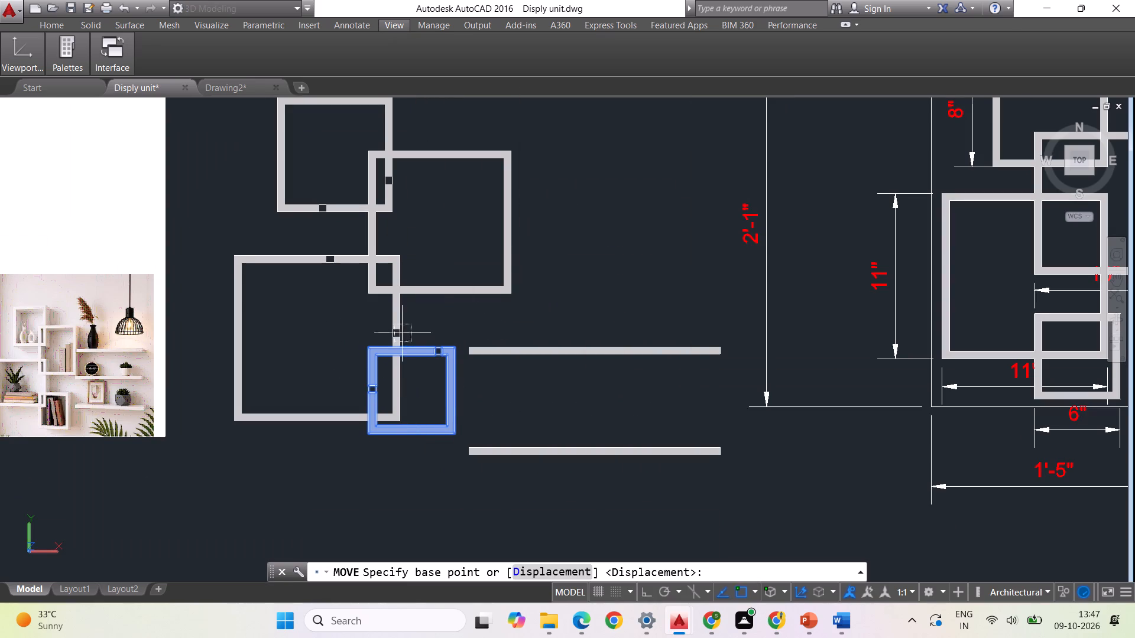
pyautogui.click(372, 347)
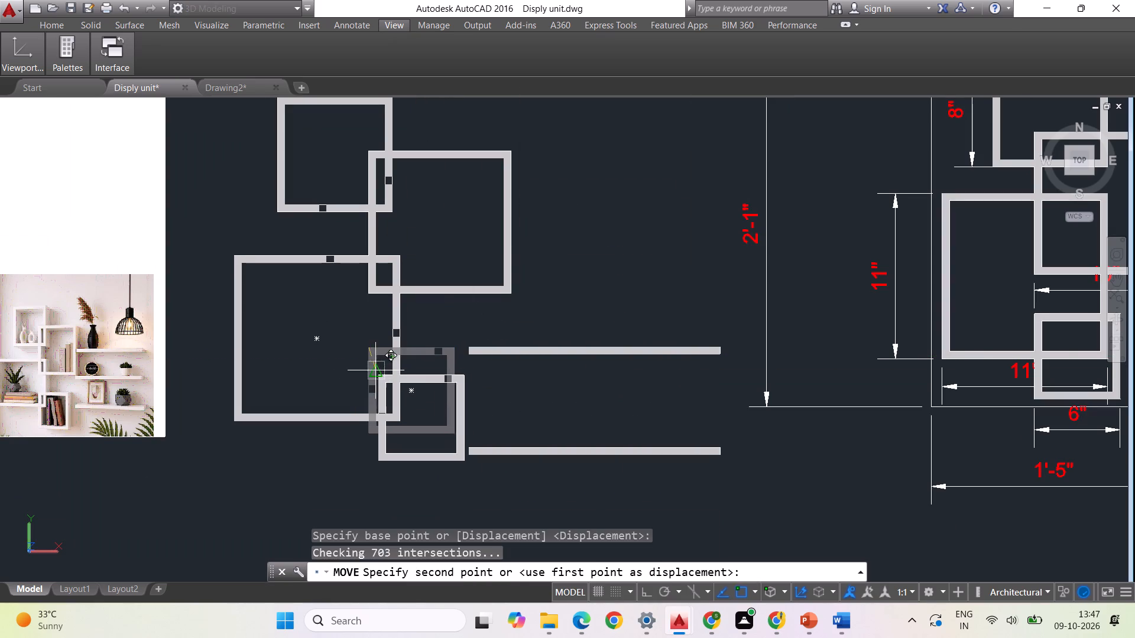
pyautogui.click(377, 383)
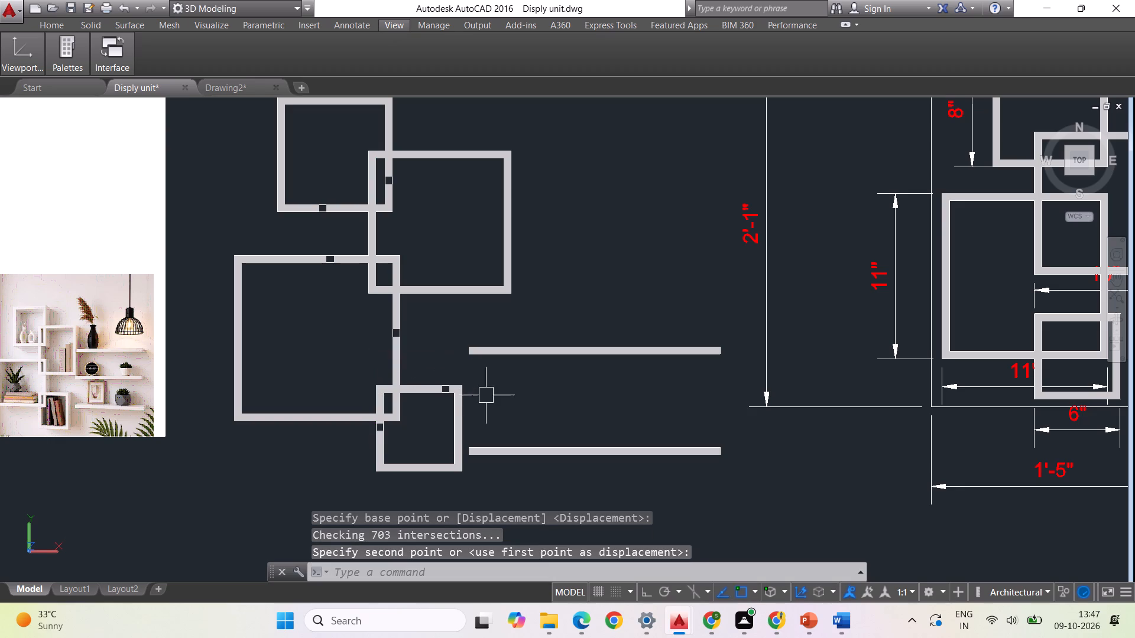
# Move the upper horizontal shelf by its left end to the midpoint of the 10-inch frame's outer right side.
pyautogui.scroll(-1, 419, 434)
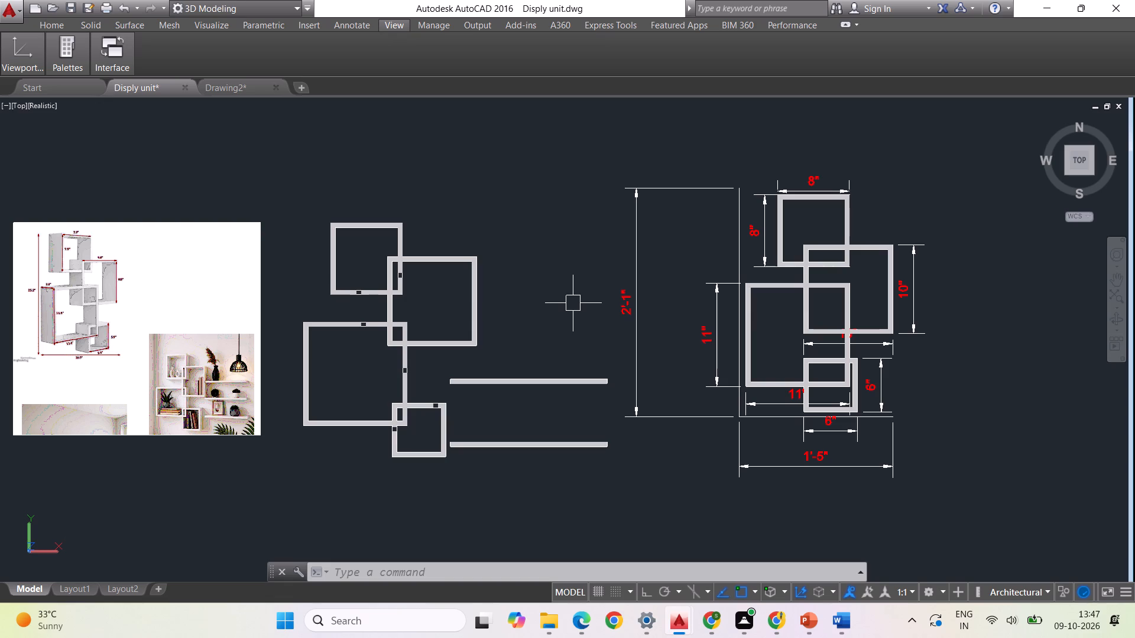
pyautogui.click(581, 412)
pyautogui.click(519, 365)
pyautogui.rightClick(519, 364)
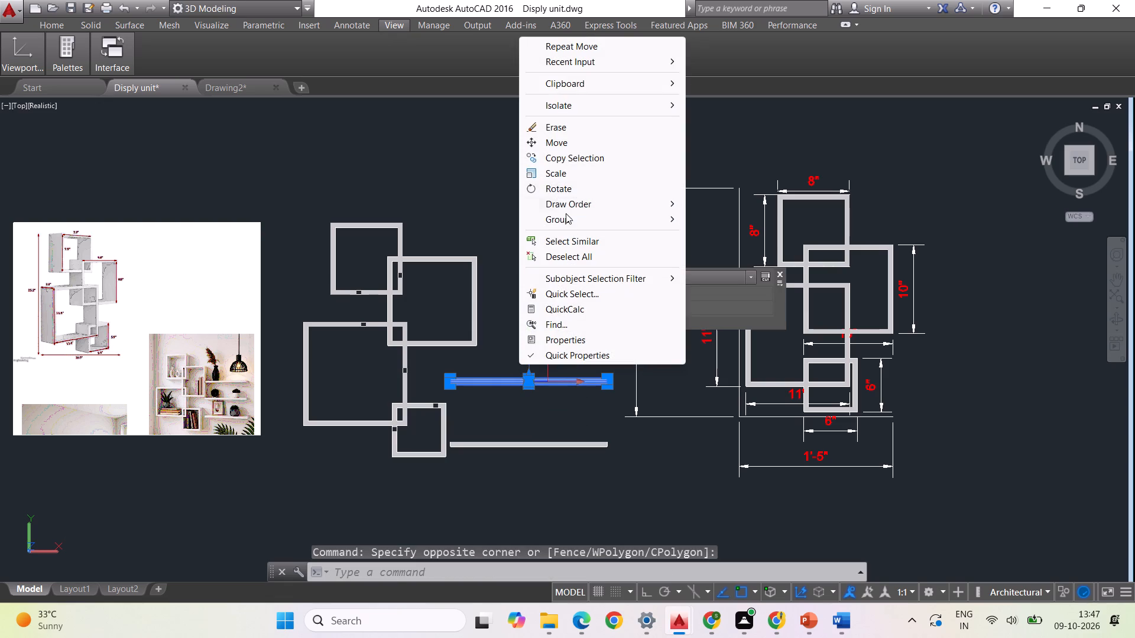
pyautogui.click(559, 145)
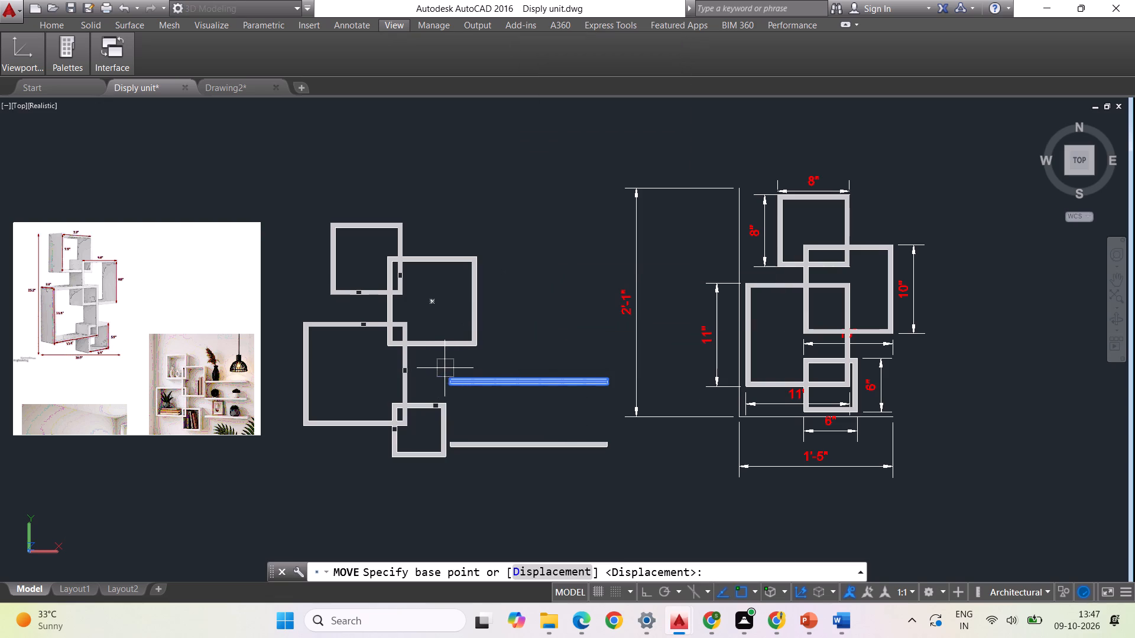
pyautogui.click(451, 383)
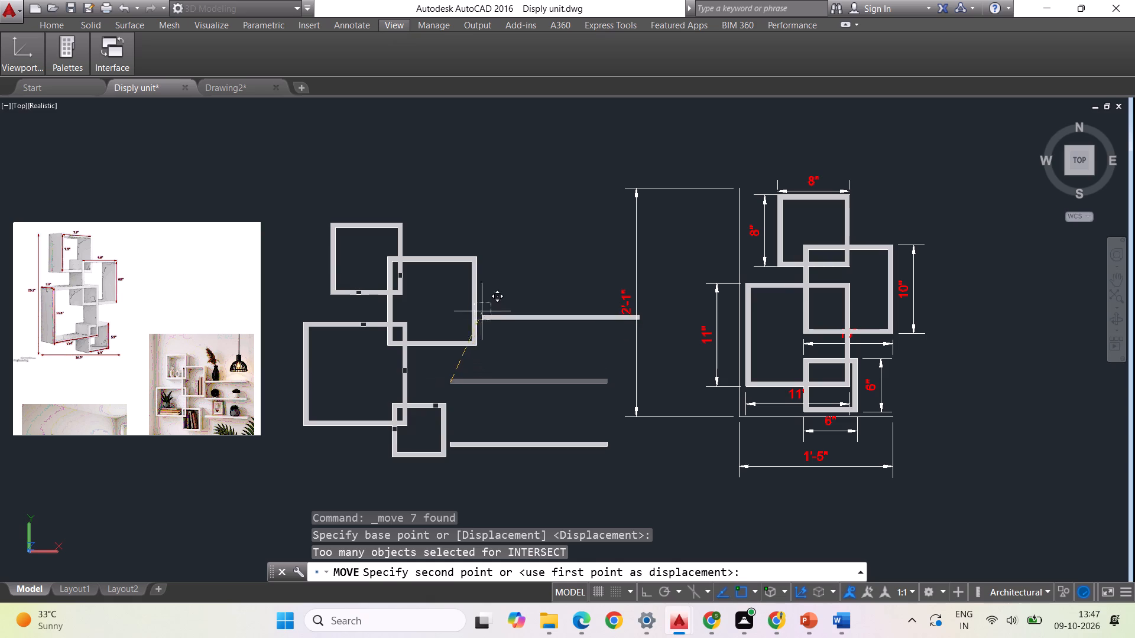
pyautogui.scroll(2, 484, 302)
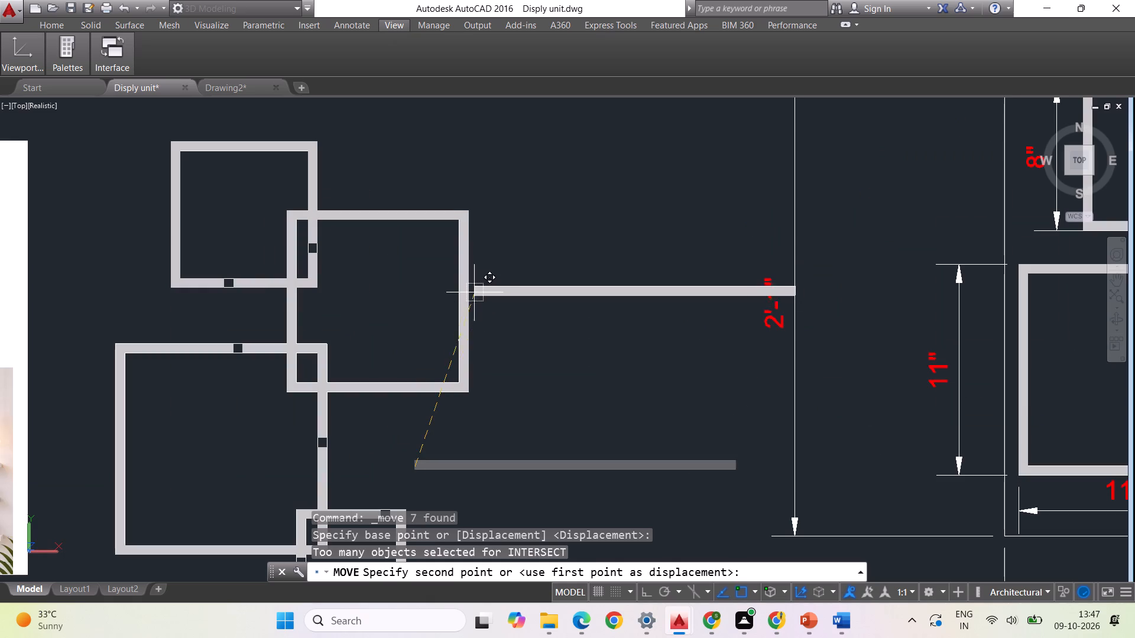
pyautogui.scroll(1, 472, 291)
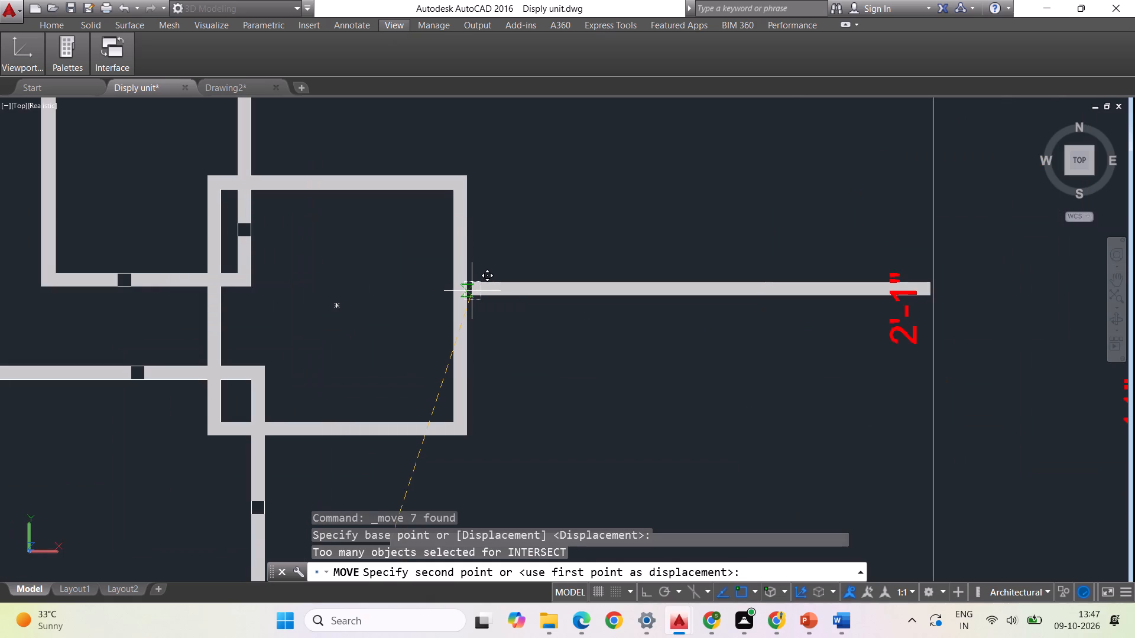
pyautogui.scroll(-2, 472, 291)
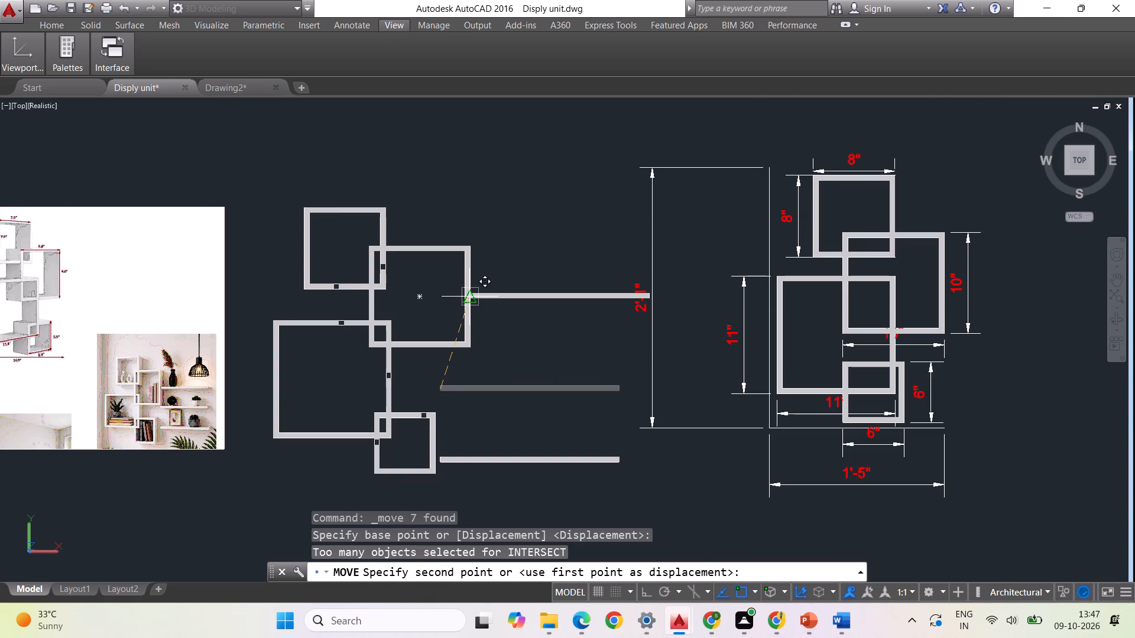
pyautogui.scroll(3, 472, 291)
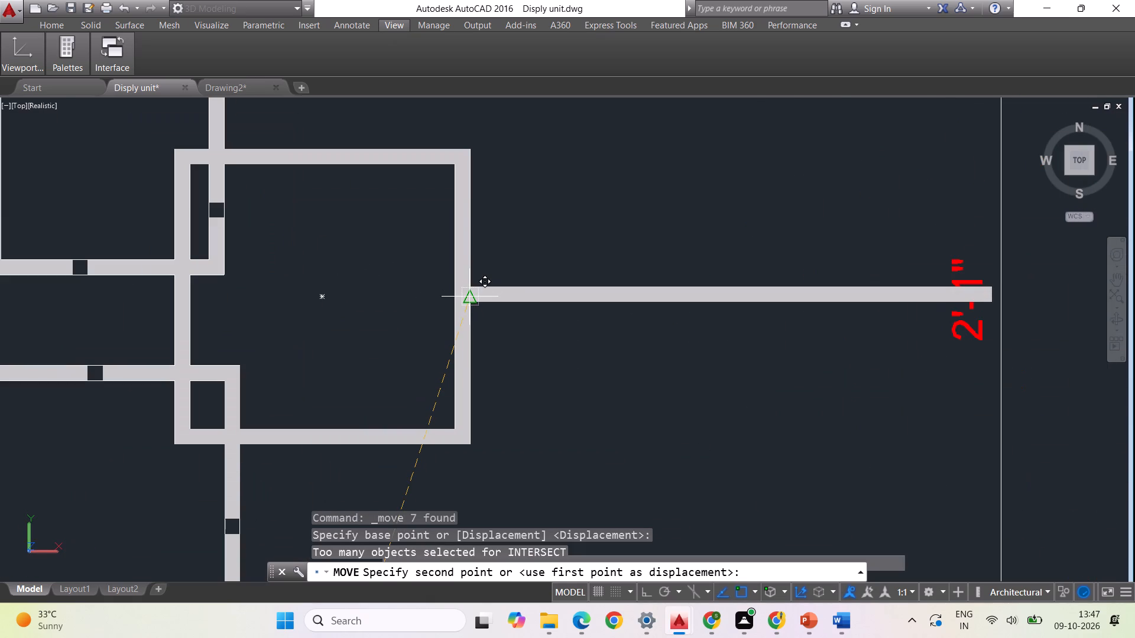
pyautogui.click(474, 291)
pyautogui.scroll(-2, 531, 330)
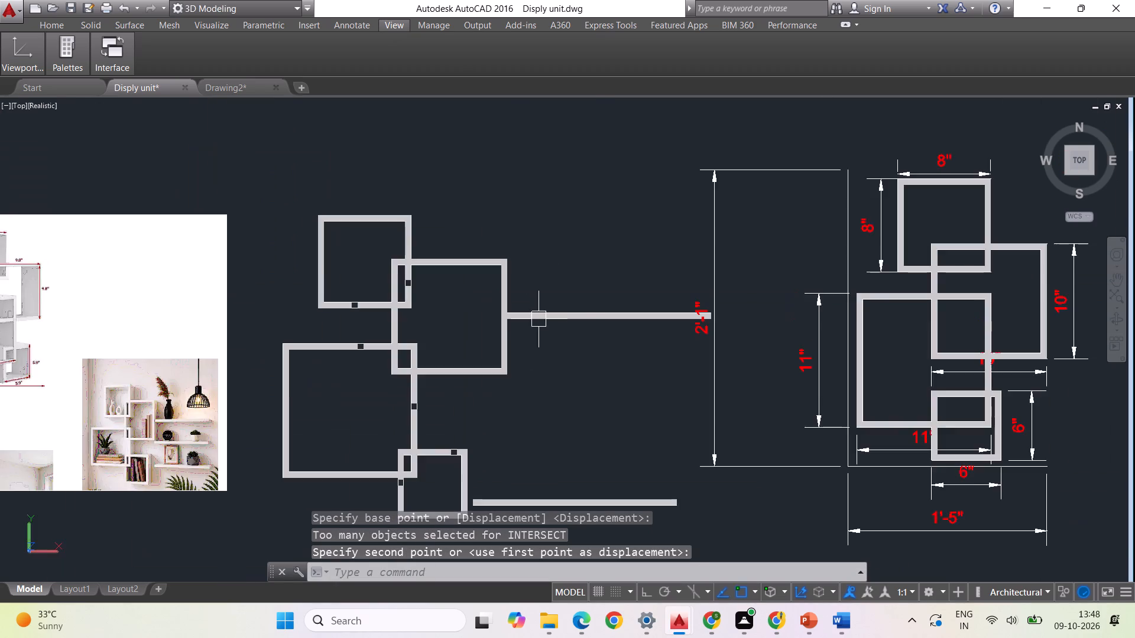
pyautogui.scroll(-1, 556, 291)
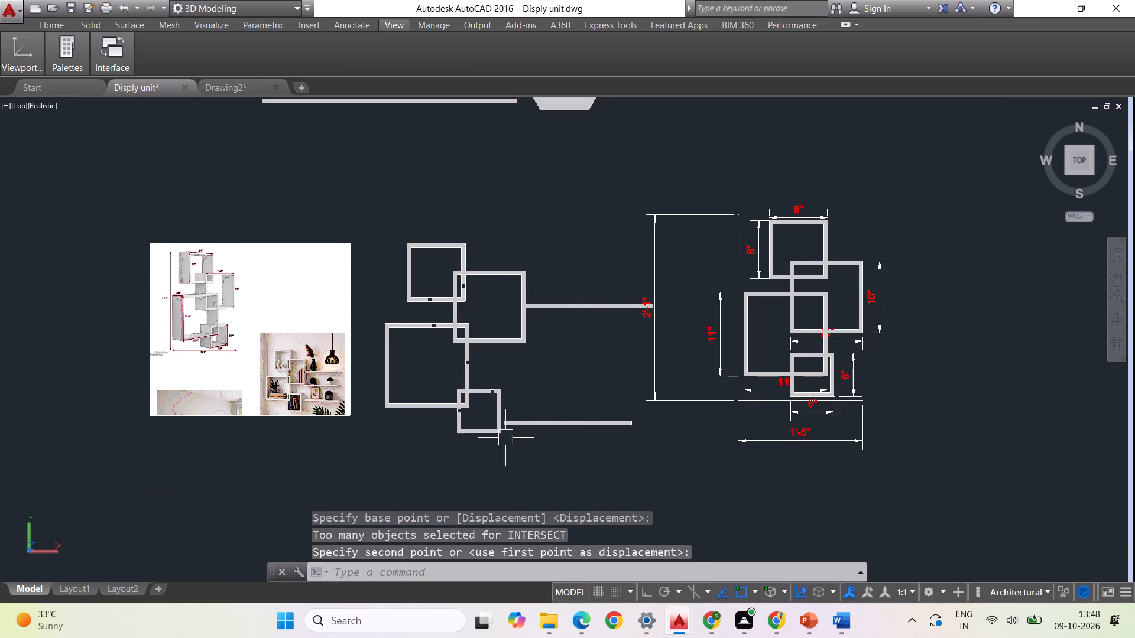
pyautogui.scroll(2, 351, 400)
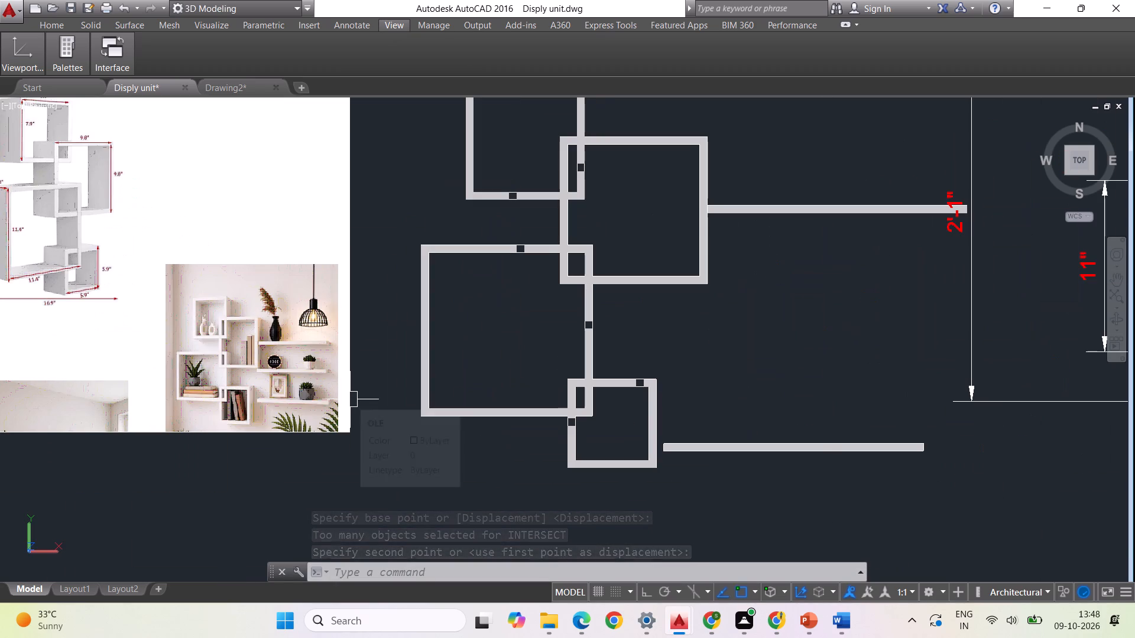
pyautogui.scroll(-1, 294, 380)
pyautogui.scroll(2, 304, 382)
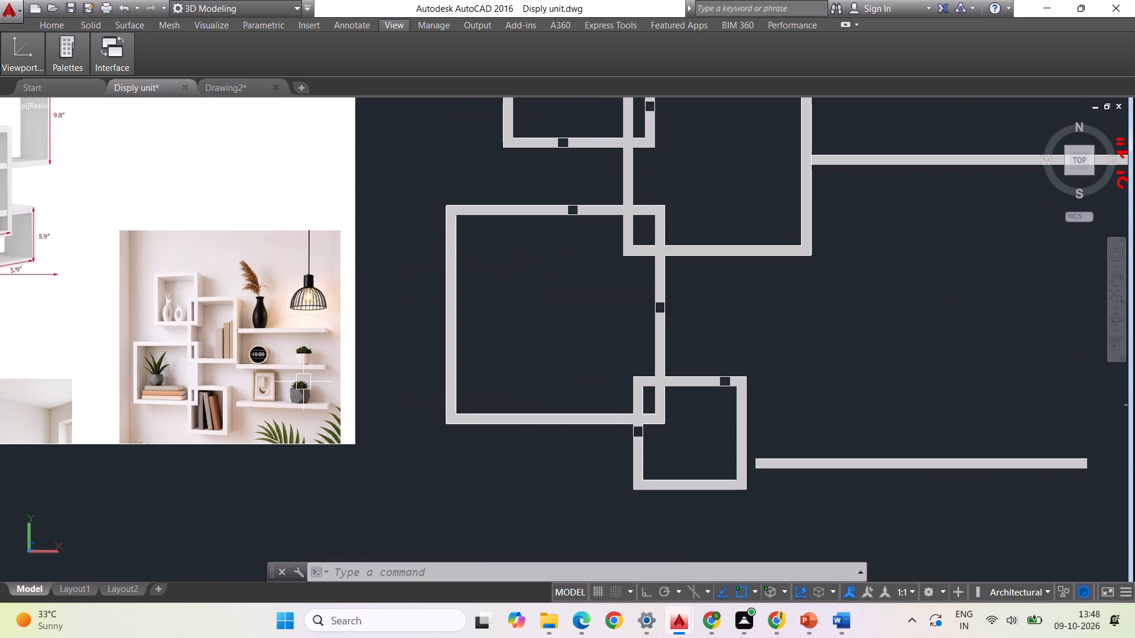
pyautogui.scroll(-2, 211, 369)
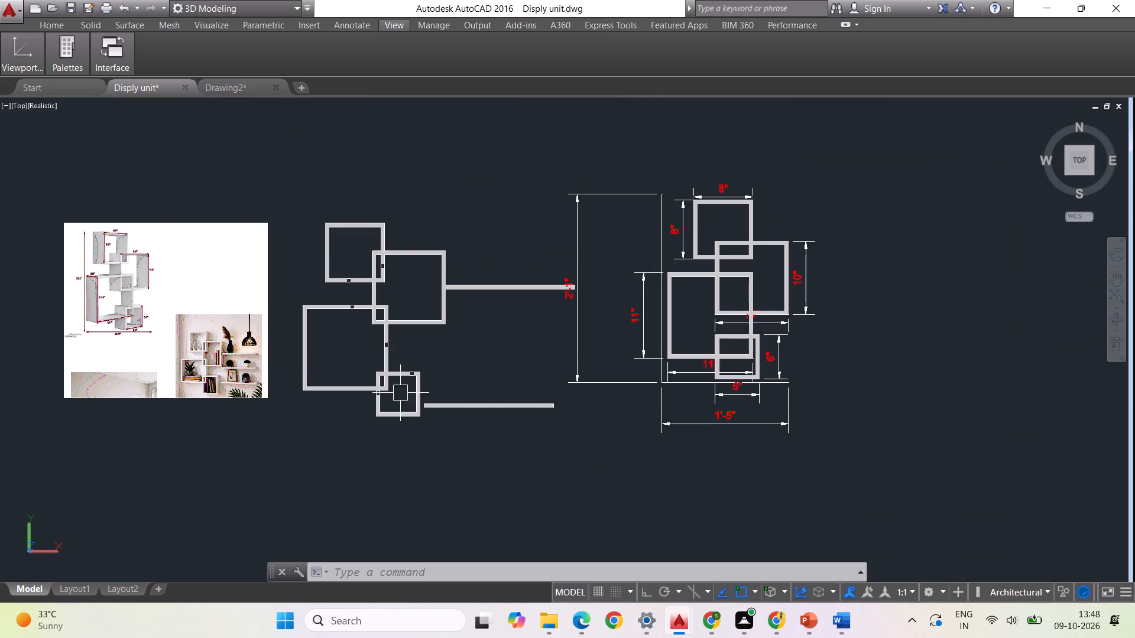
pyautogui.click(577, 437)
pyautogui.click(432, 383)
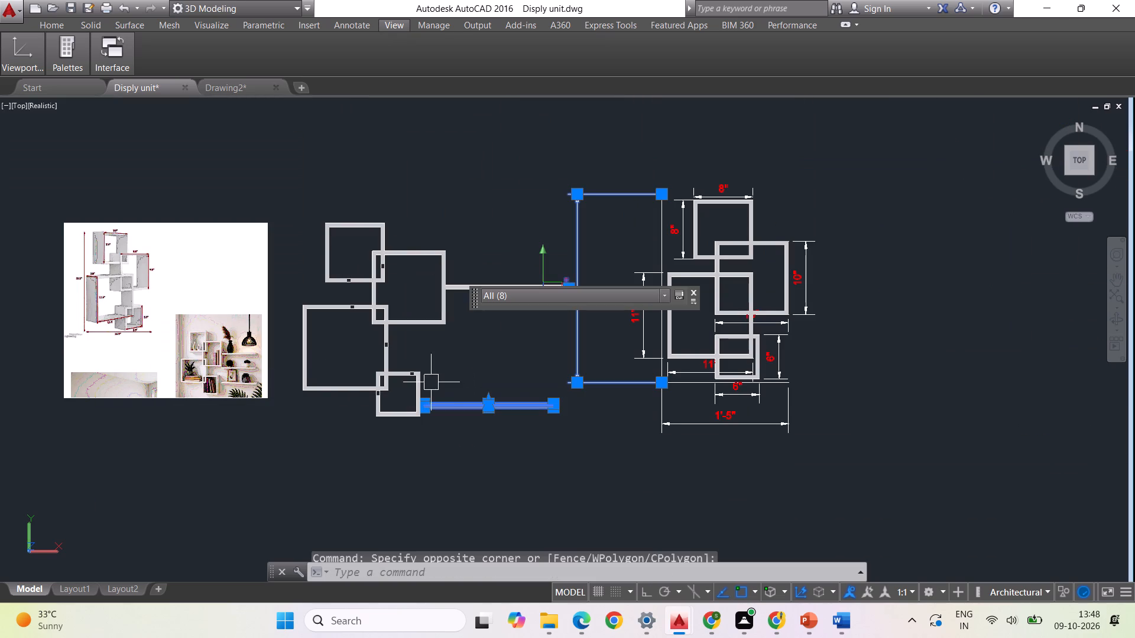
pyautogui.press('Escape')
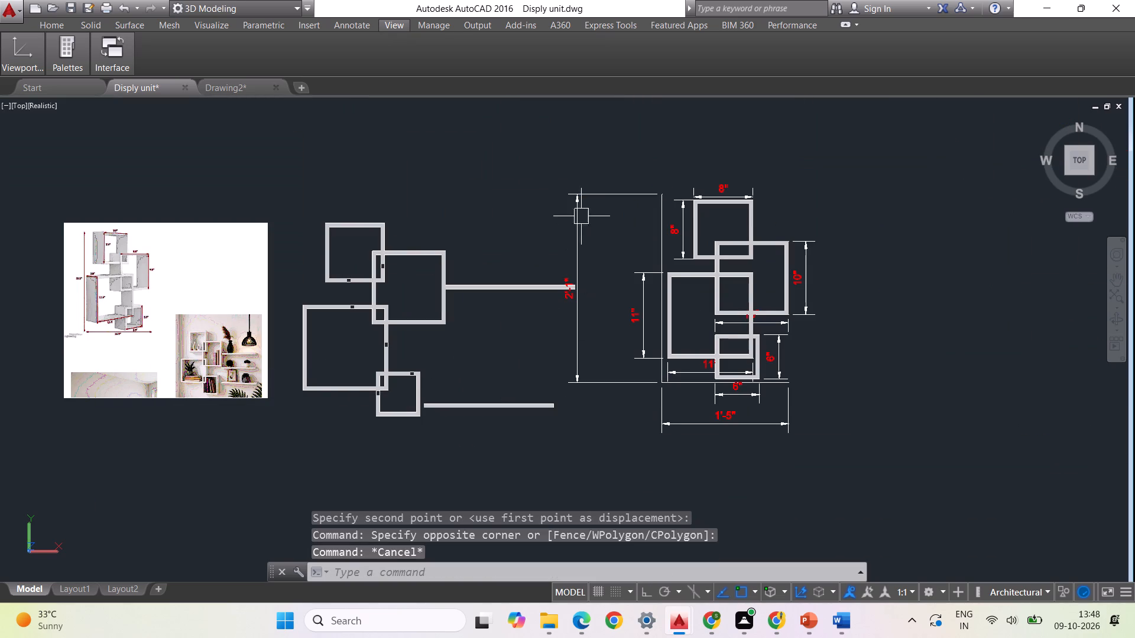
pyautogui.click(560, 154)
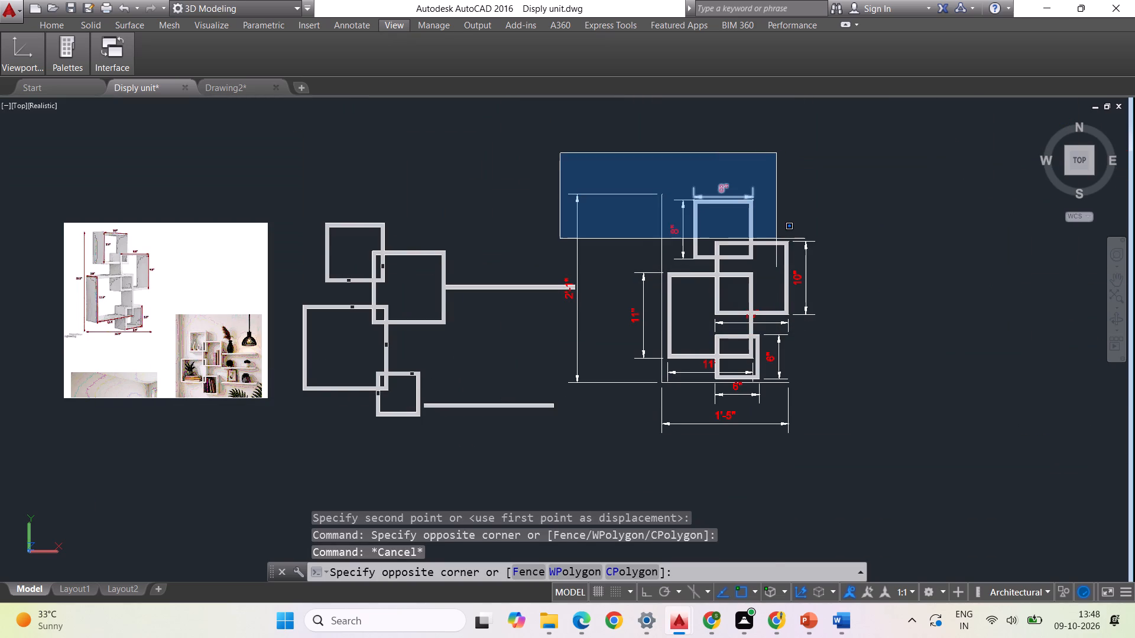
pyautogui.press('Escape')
# Move the dimensioned four-frame drawing with all its dimensions horizontally to the right, with Ortho on, clear of the upper shelf.
pyautogui.moveTo(871, 486); pyautogui.dragTo(823, 455)
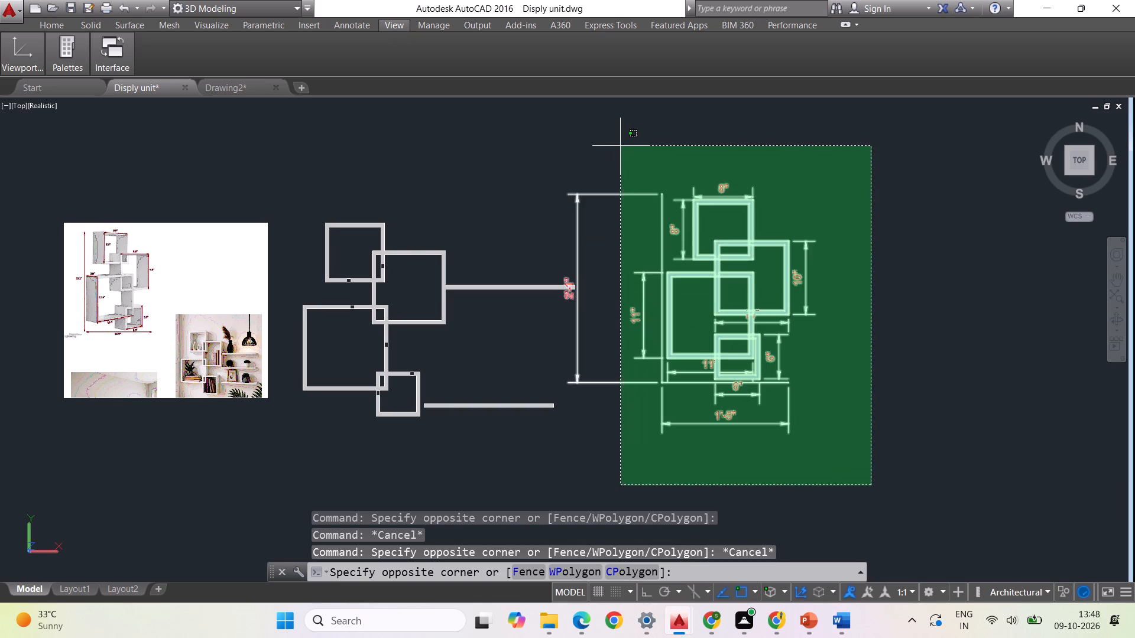
pyautogui.click(612, 147)
pyautogui.rightClick(500, 176)
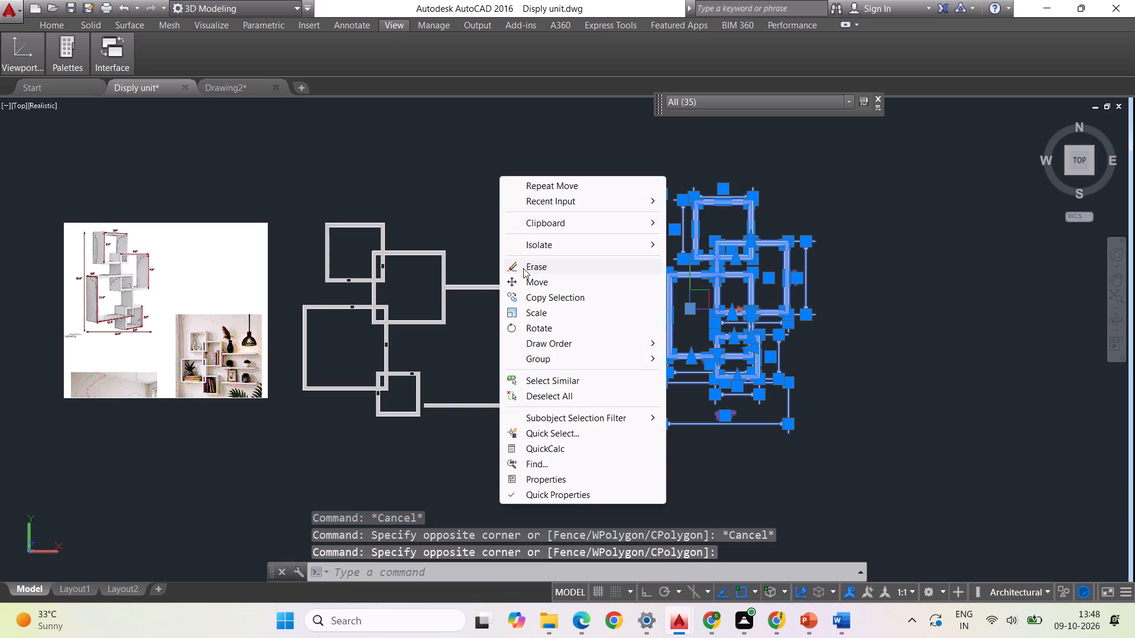
pyautogui.click(528, 281)
pyautogui.click(785, 423)
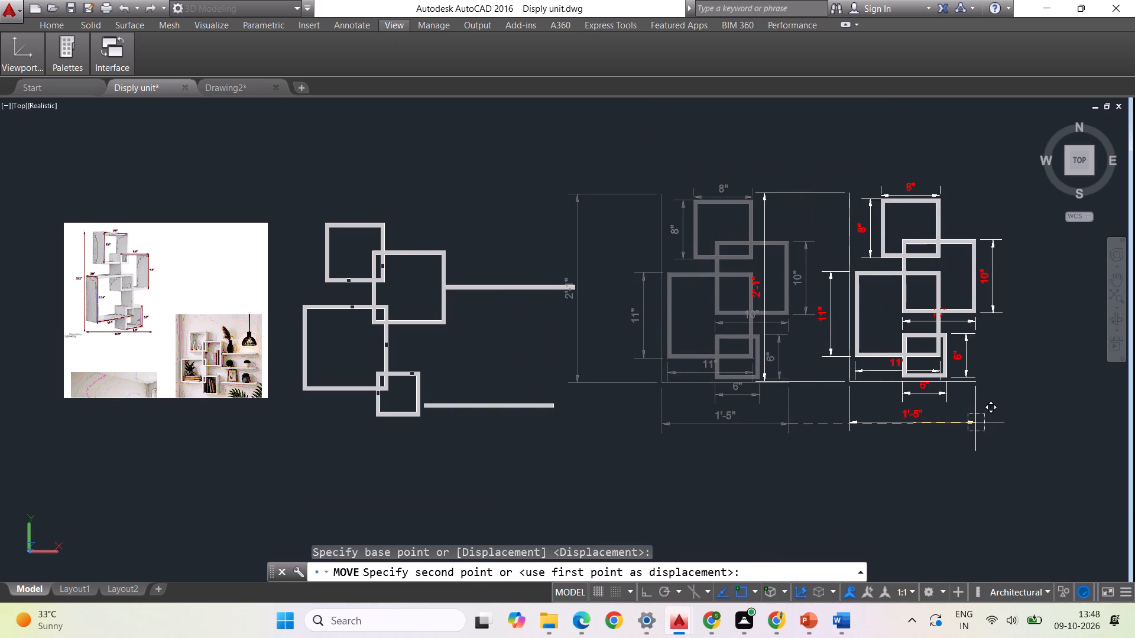
pyautogui.press('F8')
pyautogui.click(977, 424)
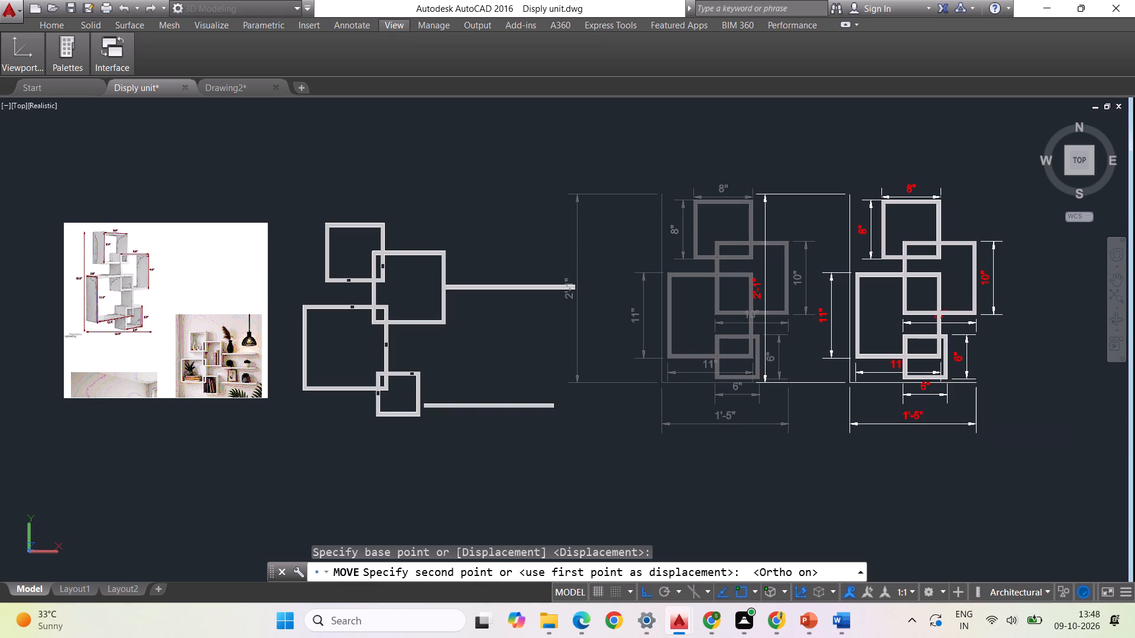
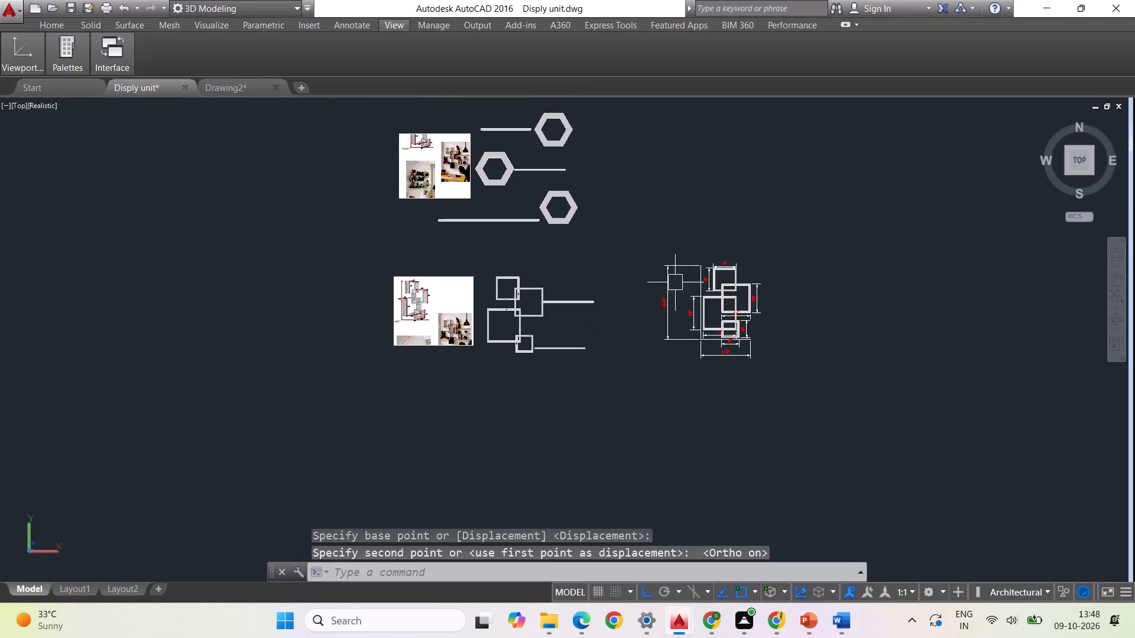
# Move the lower horizontal shelf by its left end to just below the 10-inch frame's lower-right corner, aligned beneath the upper shelf, with Ortho off.
pyautogui.scroll(-1, 473, 259)
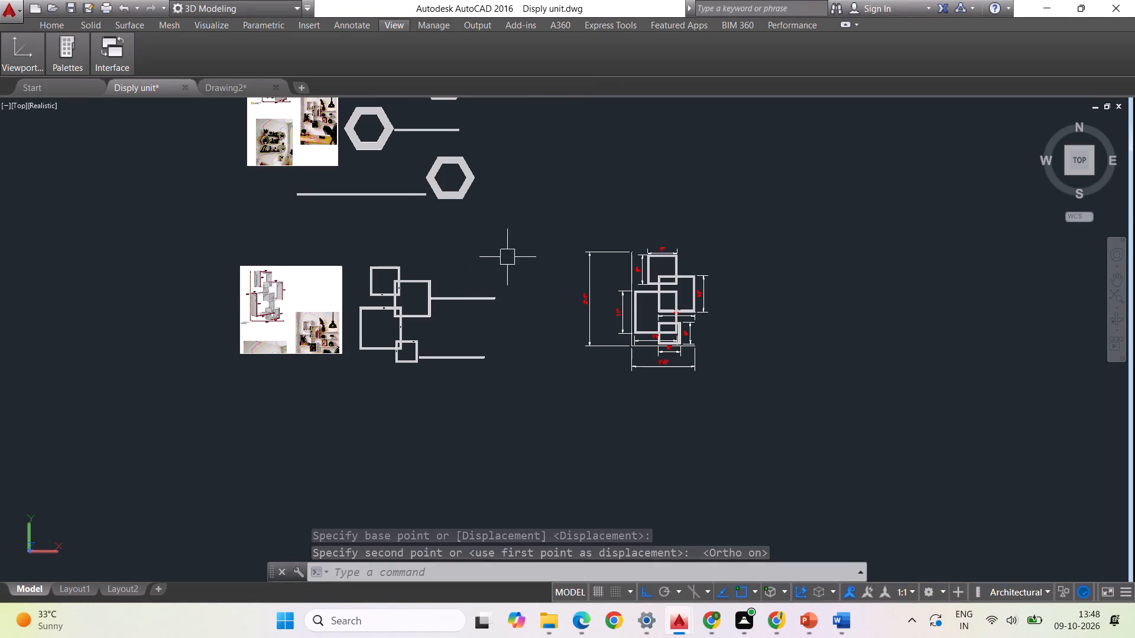
pyautogui.scroll(-1, 821, 267)
pyautogui.scroll(3, 601, 271)
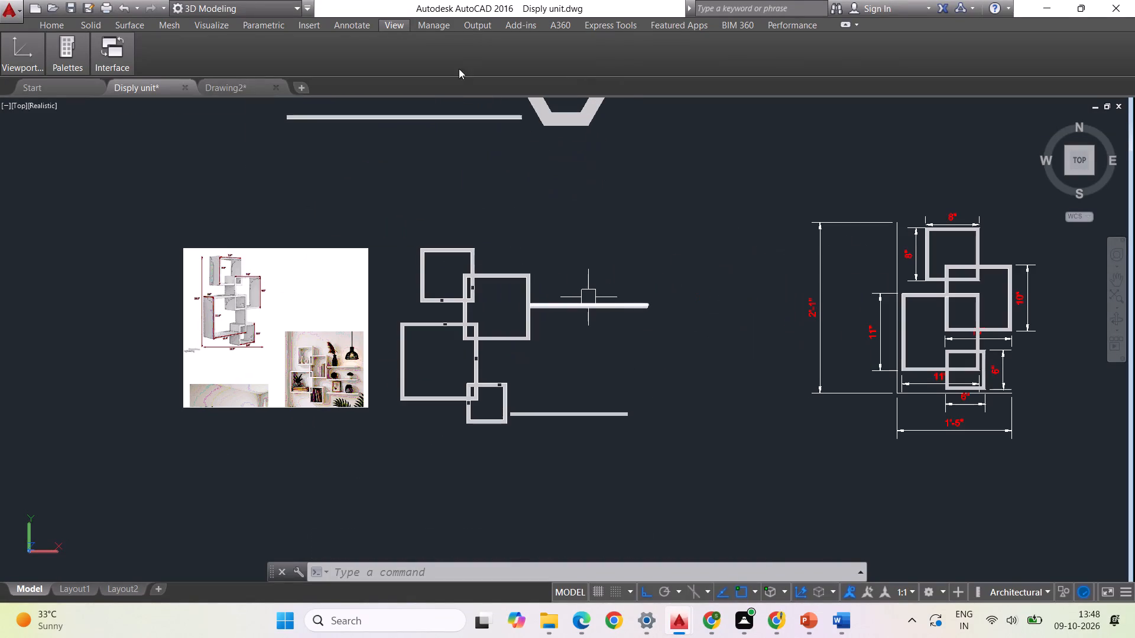
pyautogui.scroll(2, 343, 326)
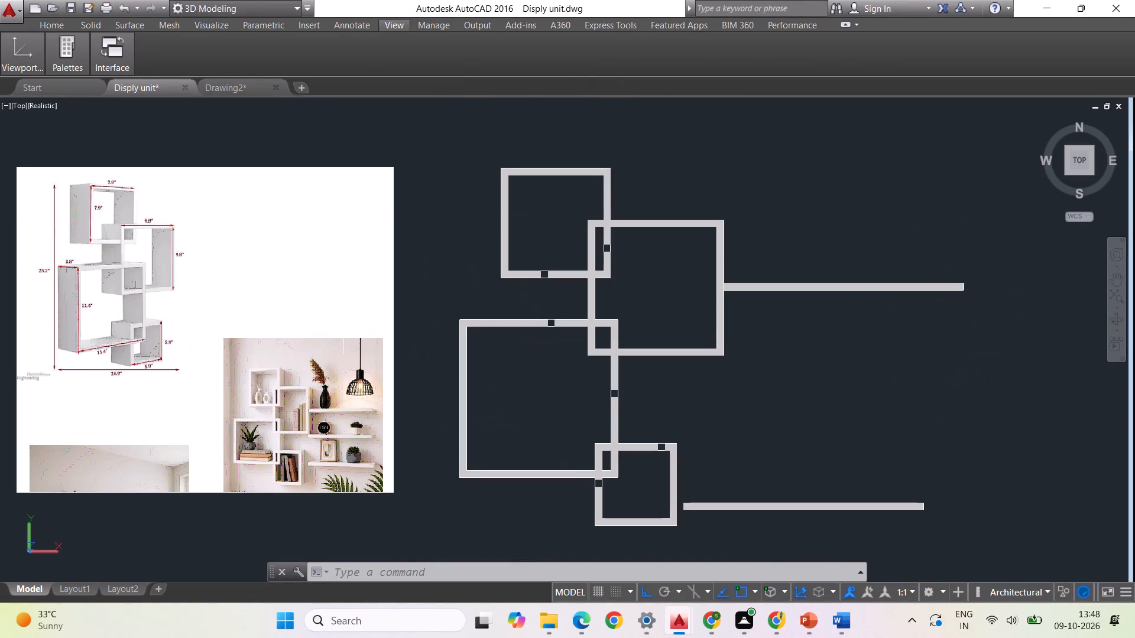
pyautogui.scroll(-1, 319, 325)
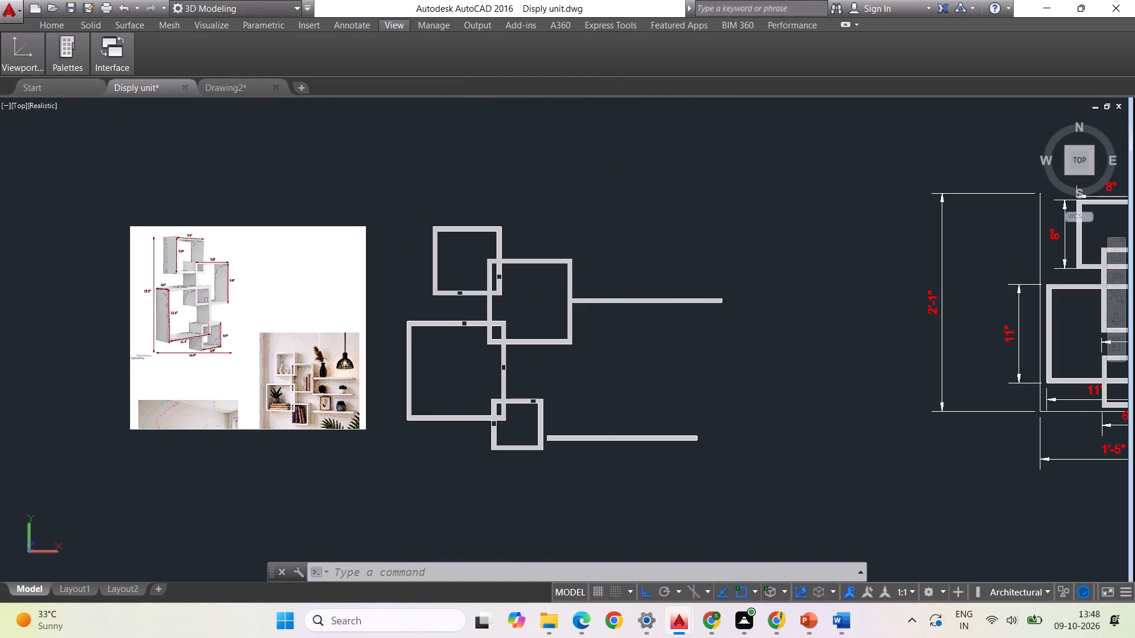
pyautogui.click(761, 503)
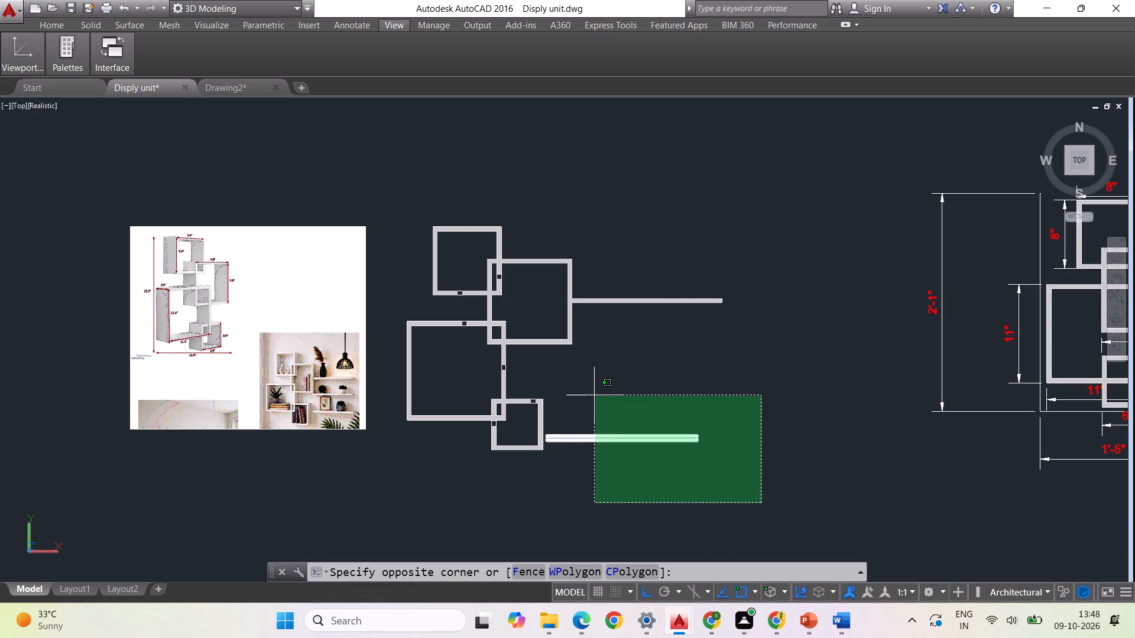
pyautogui.click(595, 396)
pyautogui.rightClick(597, 398)
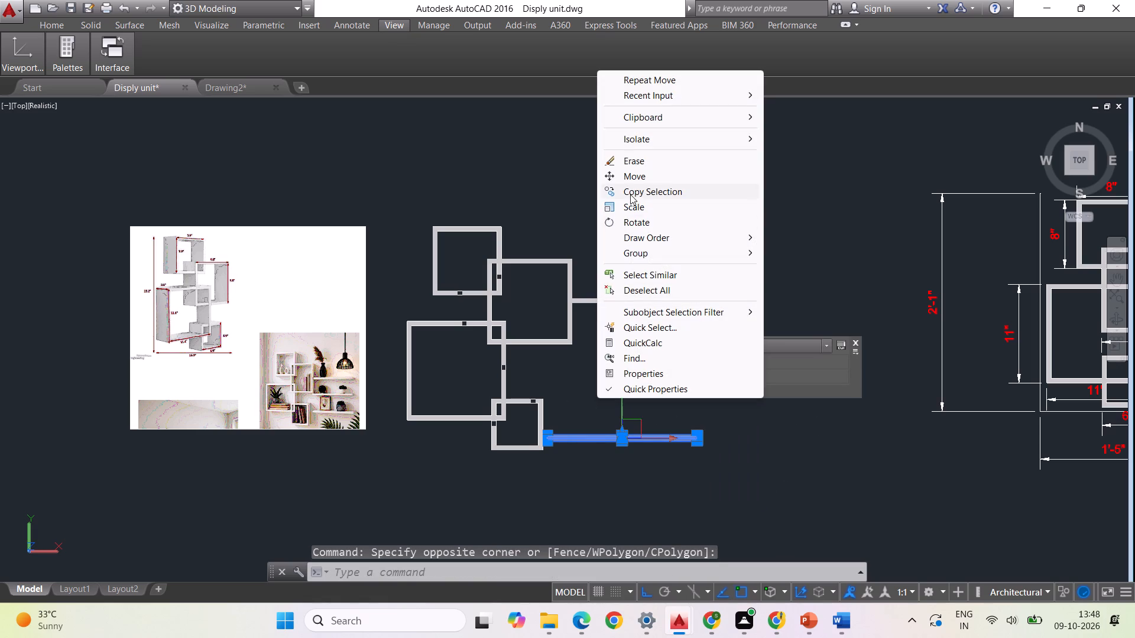
pyautogui.click(631, 183)
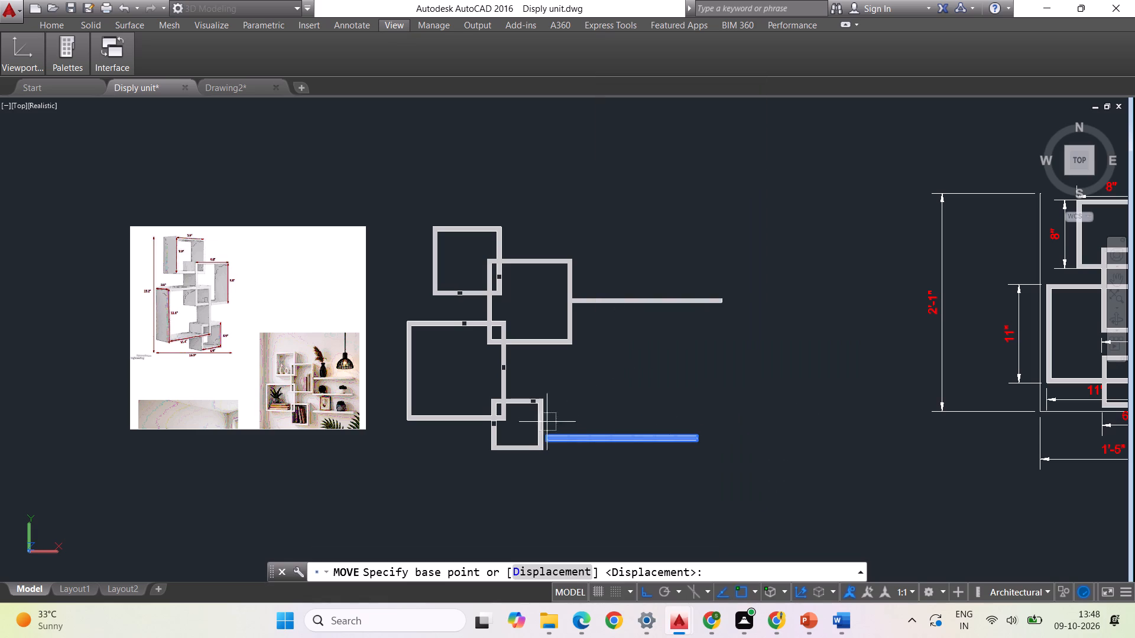
pyautogui.scroll(2, 538, 441)
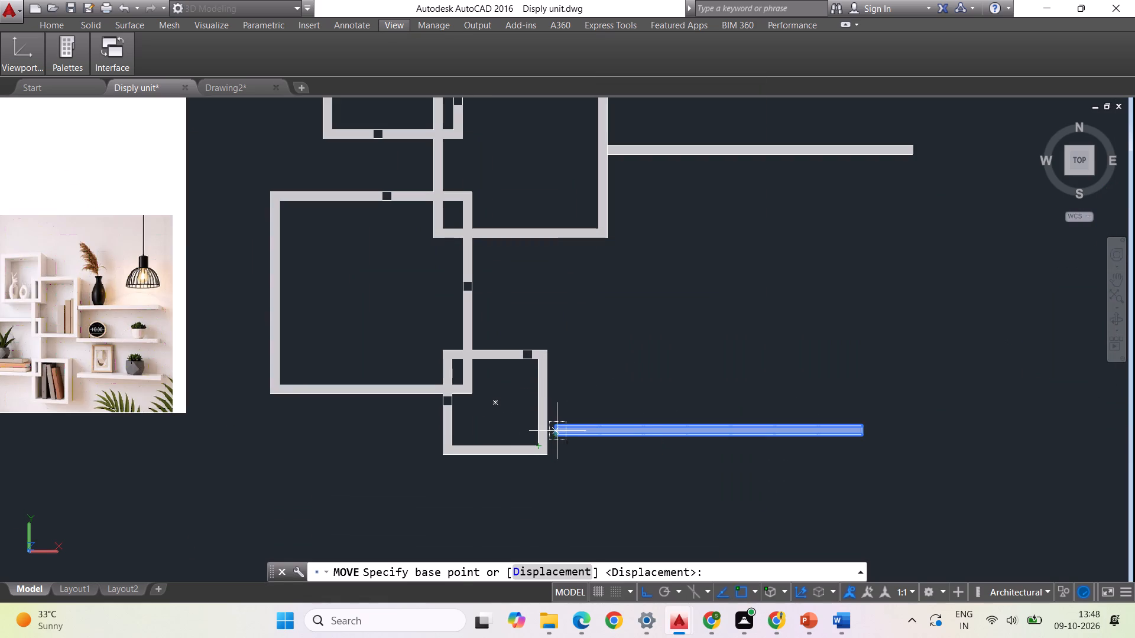
pyautogui.click(557, 431)
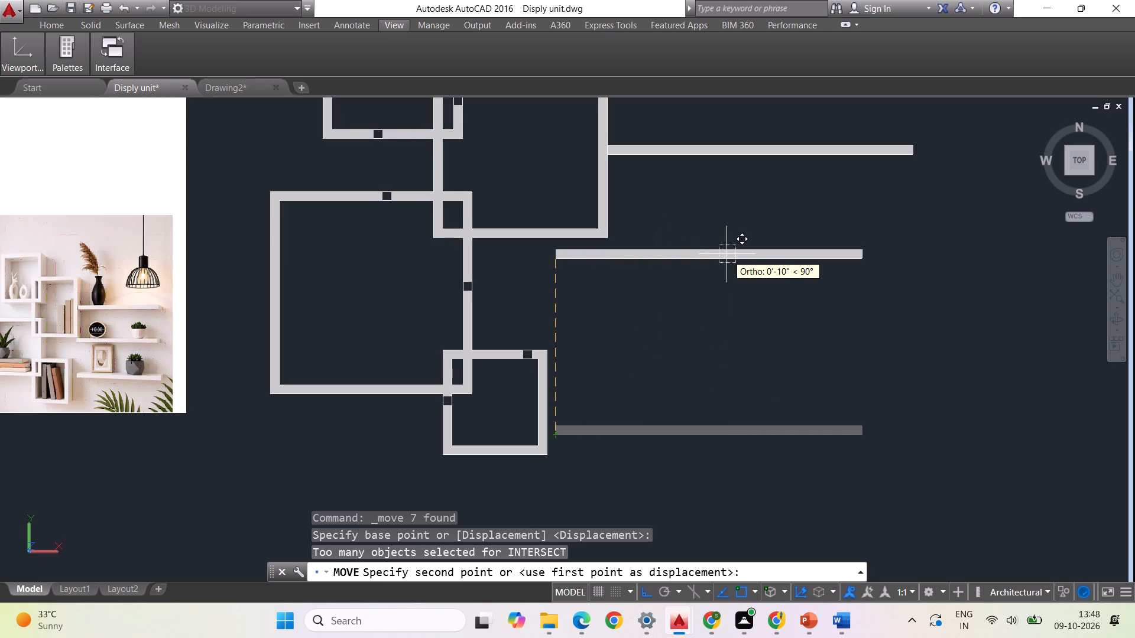
pyautogui.press('F8')
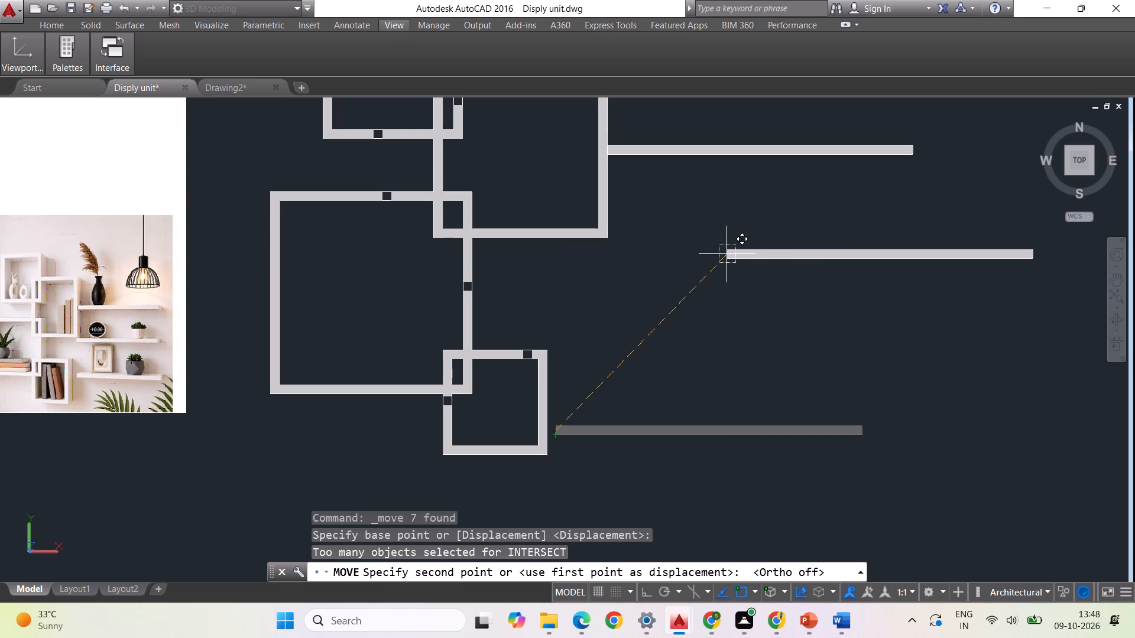
pyautogui.scroll(-1, 728, 255)
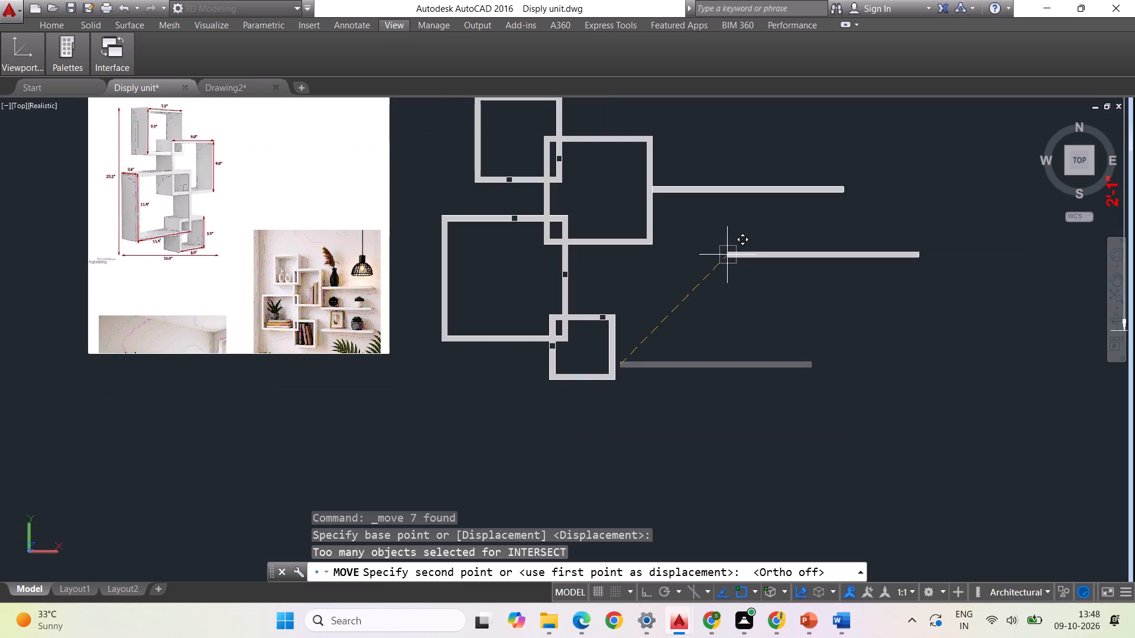
pyautogui.scroll(1, 728, 255)
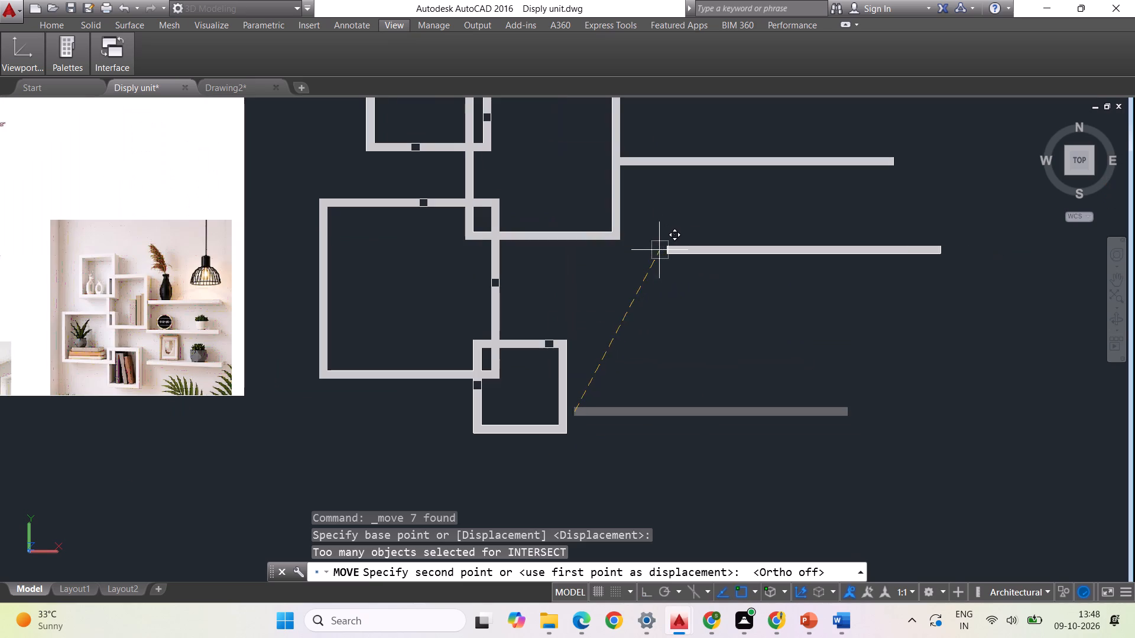
pyautogui.click(620, 252)
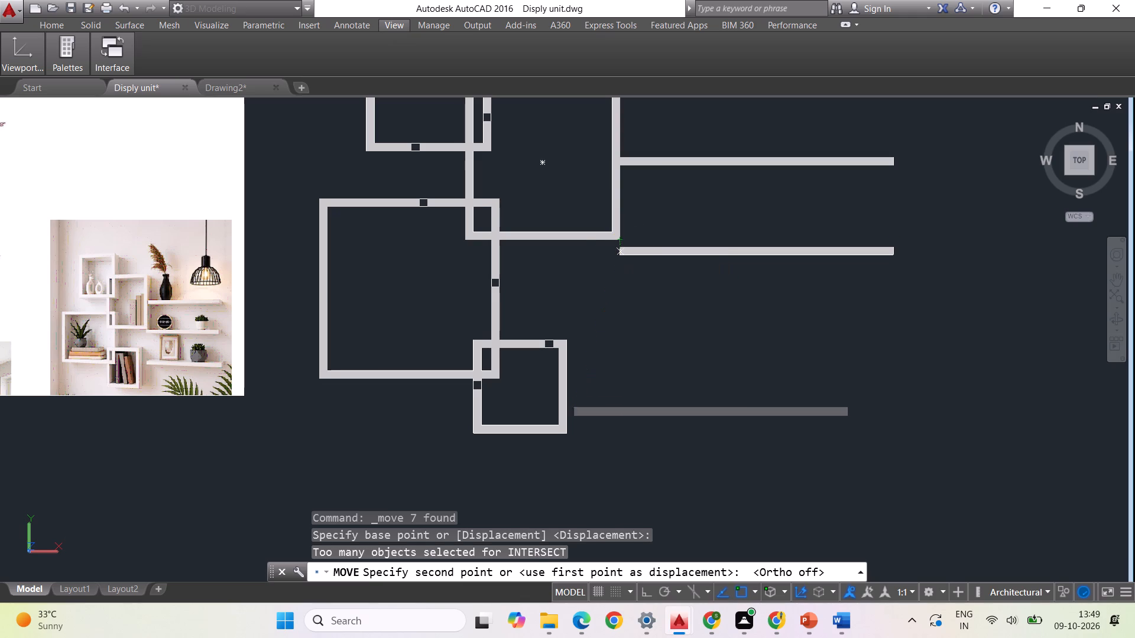
# Copy the shelf just below the 10-inch frame's lower-right corner straight down, level with the 6-inch frame, to make a third shelf.
pyautogui.click(935, 320)
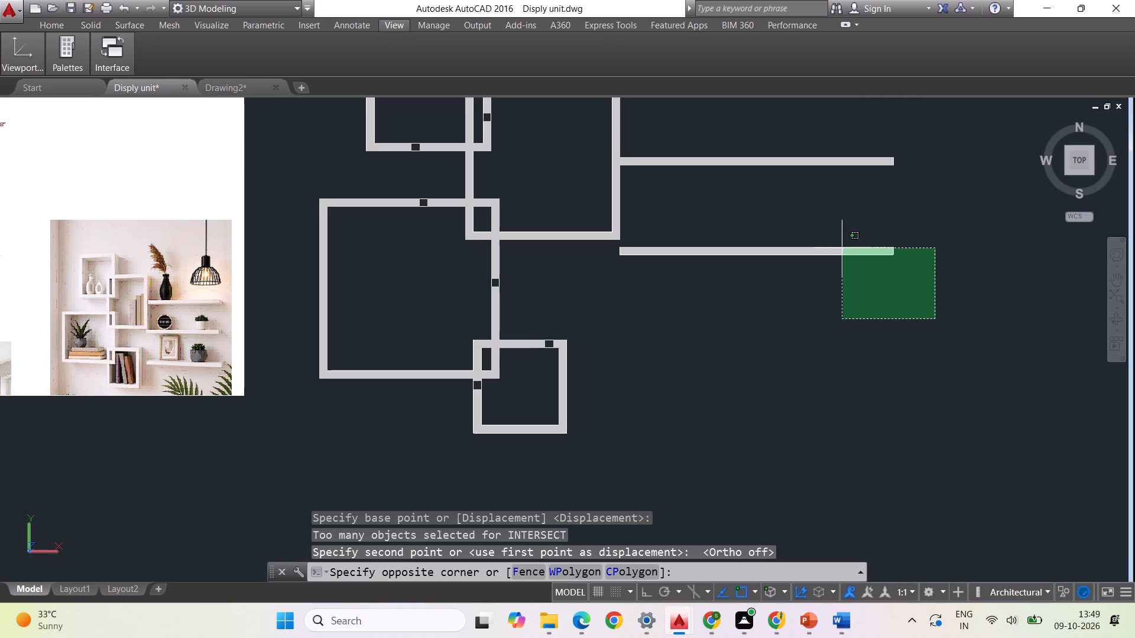
pyautogui.click(744, 231)
pyautogui.rightClick(766, 325)
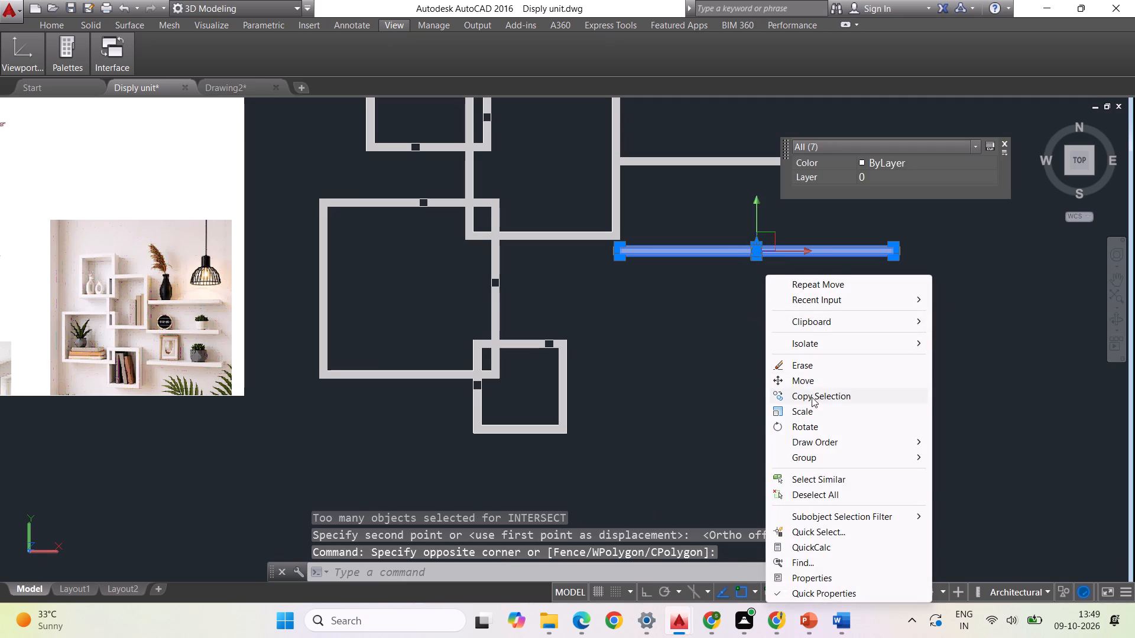
pyautogui.click(812, 397)
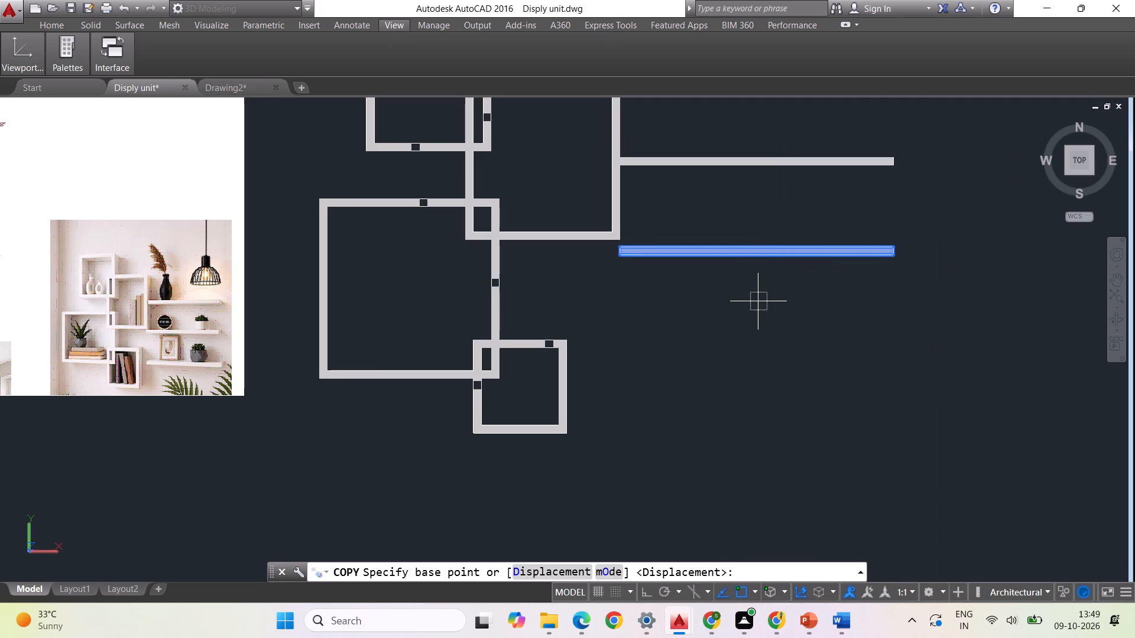
pyautogui.click(755, 255)
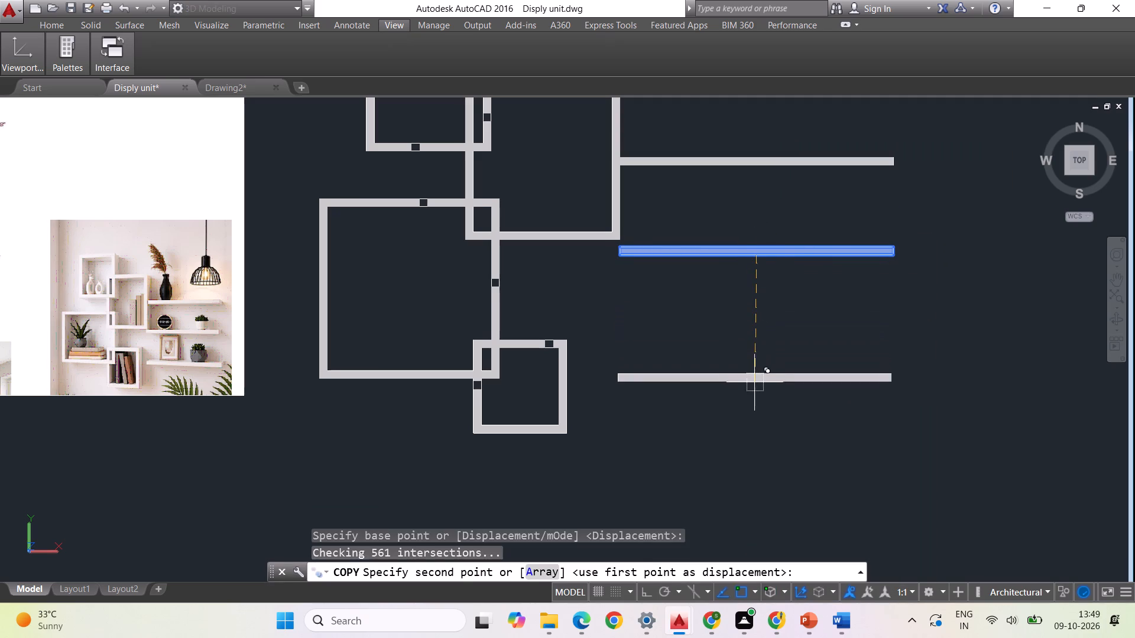
pyautogui.click(755, 385)
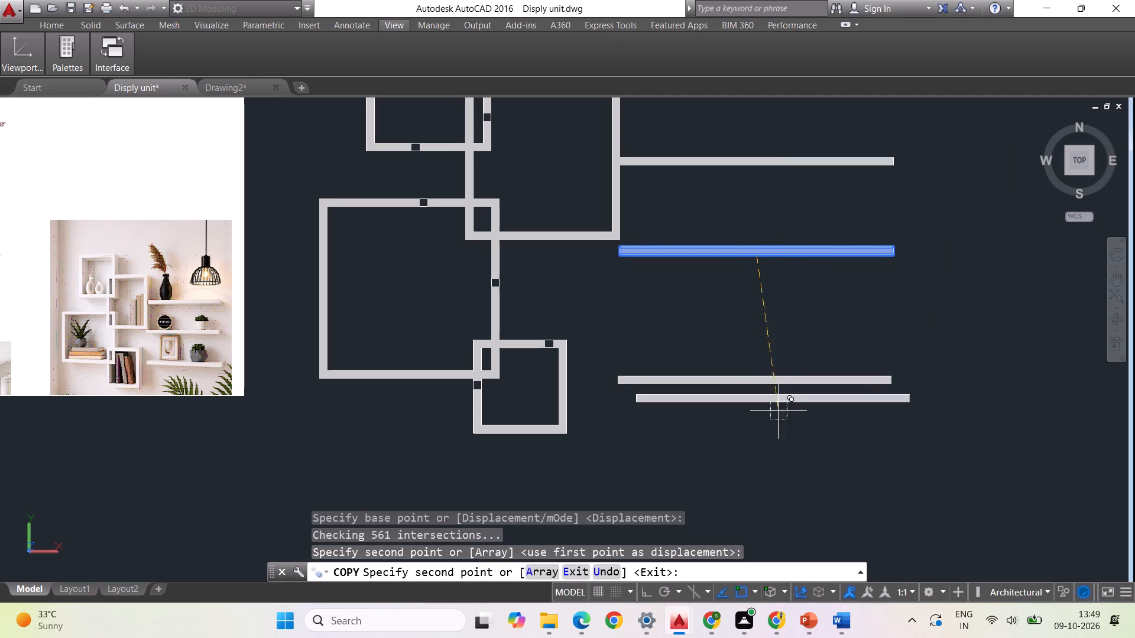
pyautogui.press('Escape')
# Check the arrangement of the overlapping square frames and their three shelves against the shelf photo.
pyautogui.scroll(-2, 678, 401)
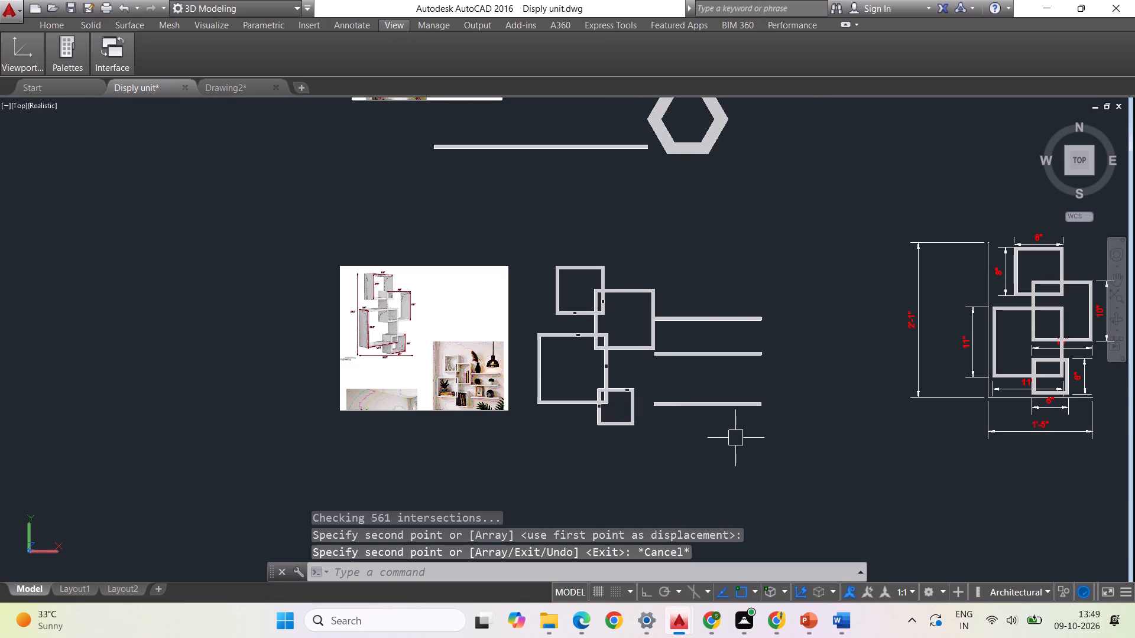
pyautogui.scroll(5, 581, 329)
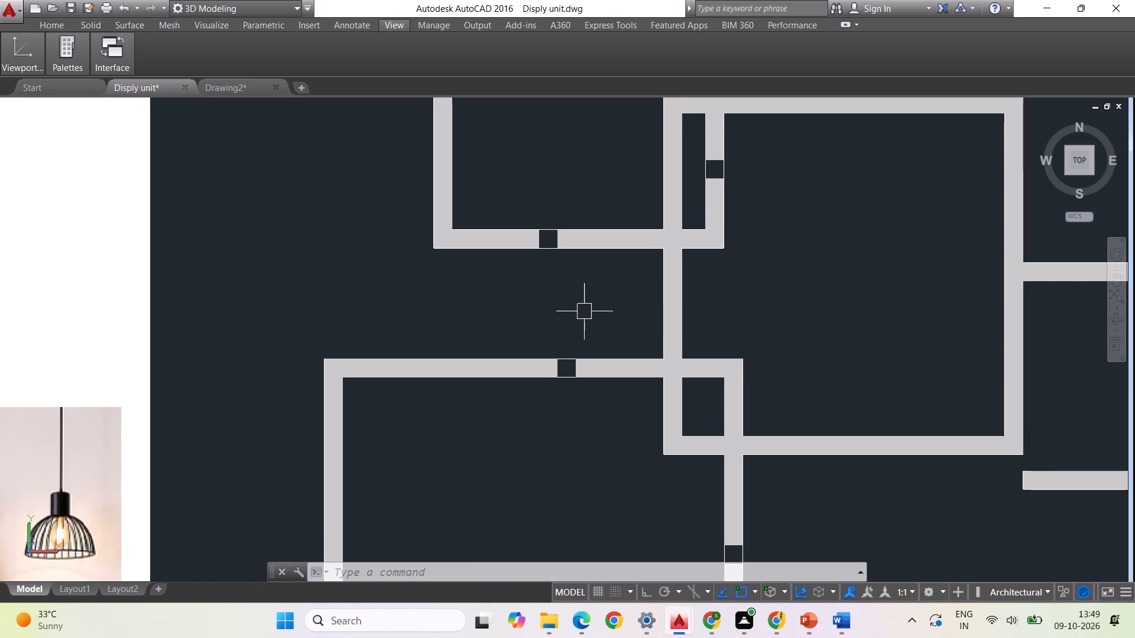
pyautogui.scroll(-1, 482, 295)
pyautogui.scroll(-2, 574, 367)
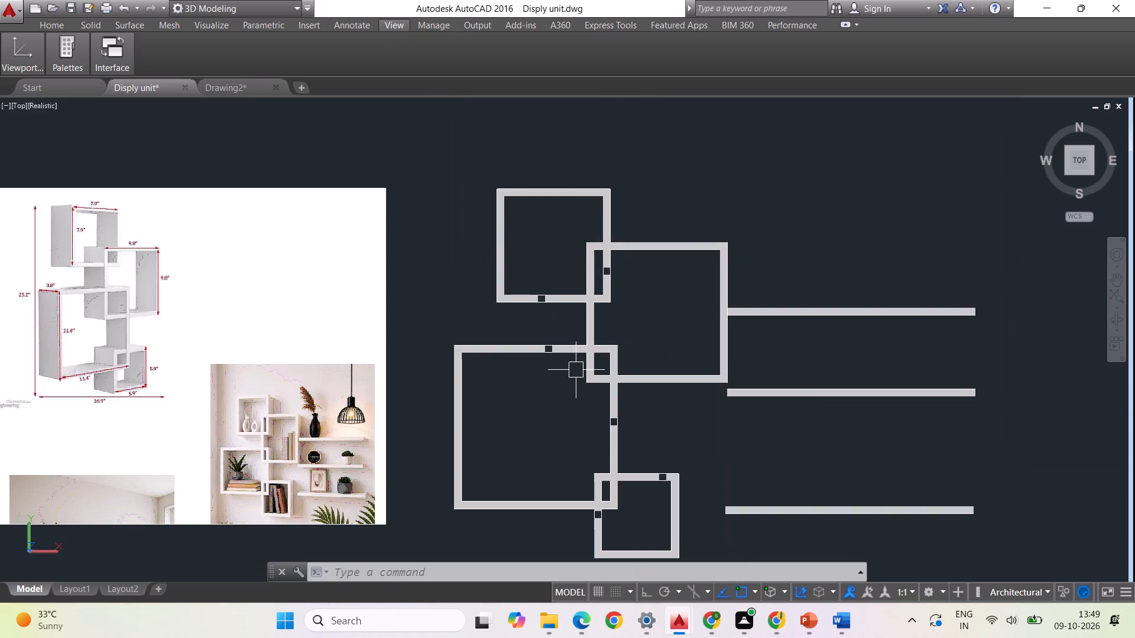
pyautogui.scroll(-1, 483, 330)
pyautogui.scroll(-1, 575, 347)
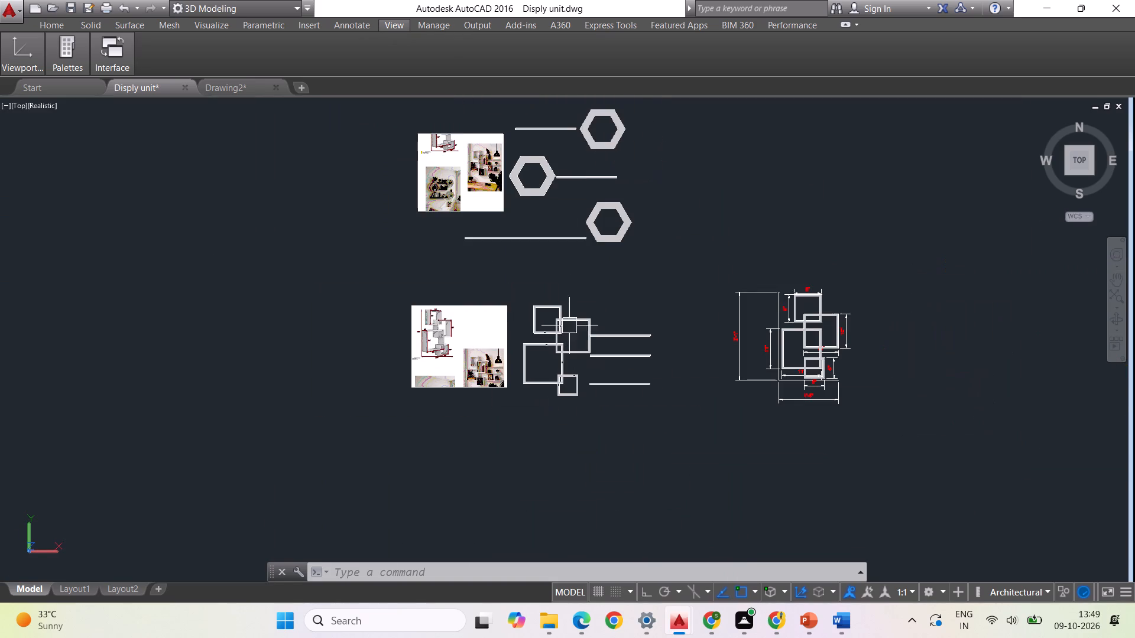
# Move the middle hexagon's shelf slightly straight down, so its left end sits just below the hexagon's right vertex.
pyautogui.scroll(2, 580, 177)
pyautogui.scroll(1, 443, 125)
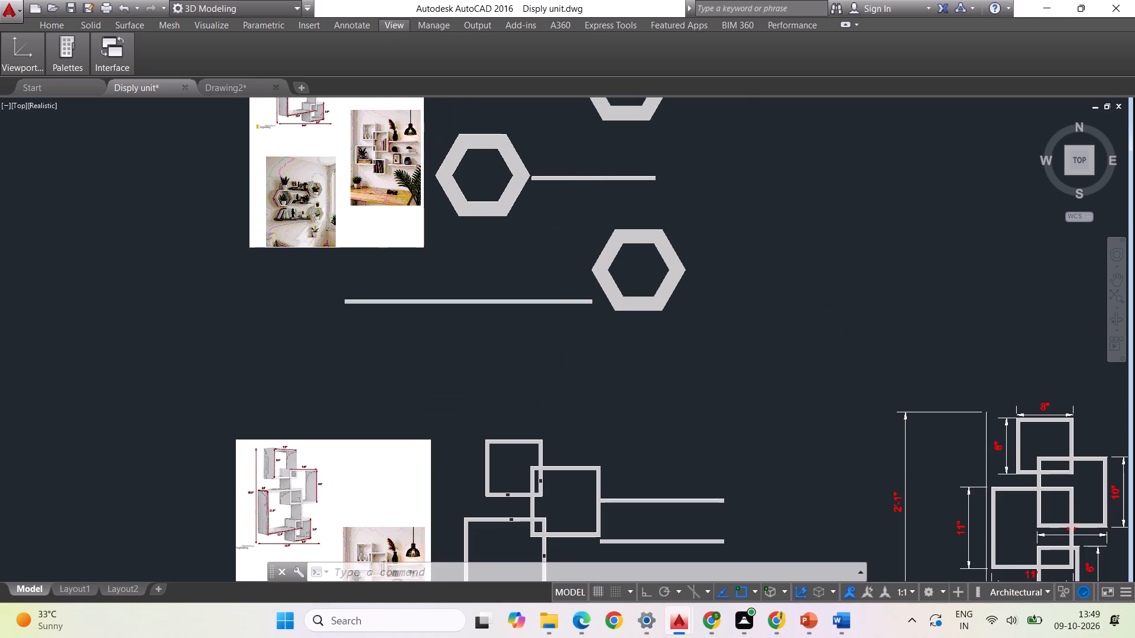
pyautogui.scroll(-3, 382, 200)
pyautogui.scroll(3, 314, 194)
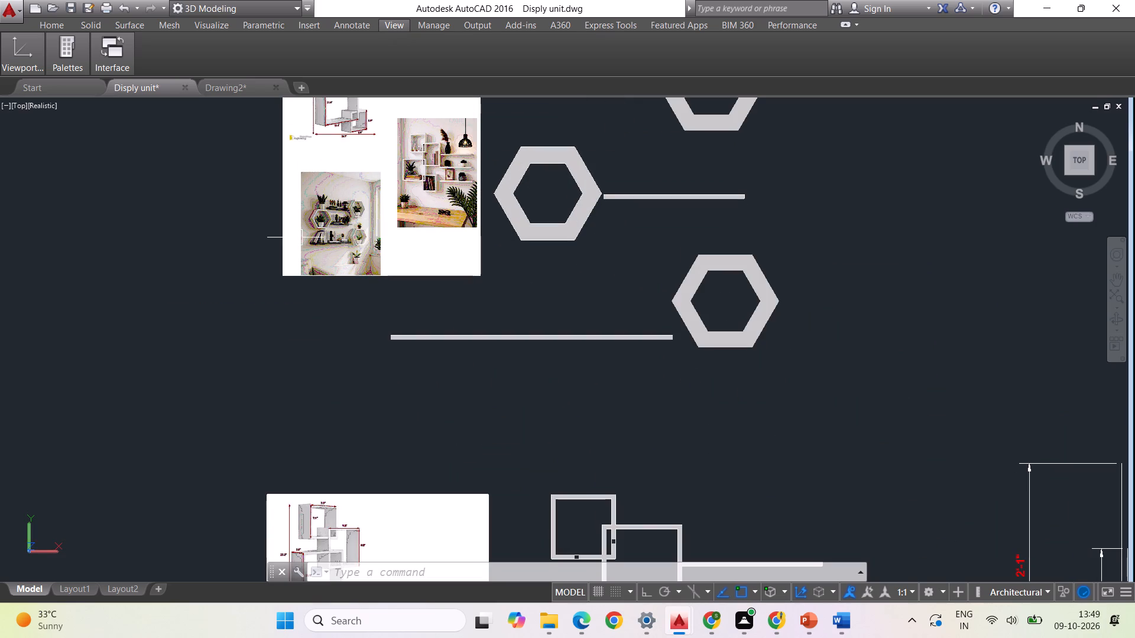
pyautogui.scroll(2, 401, 185)
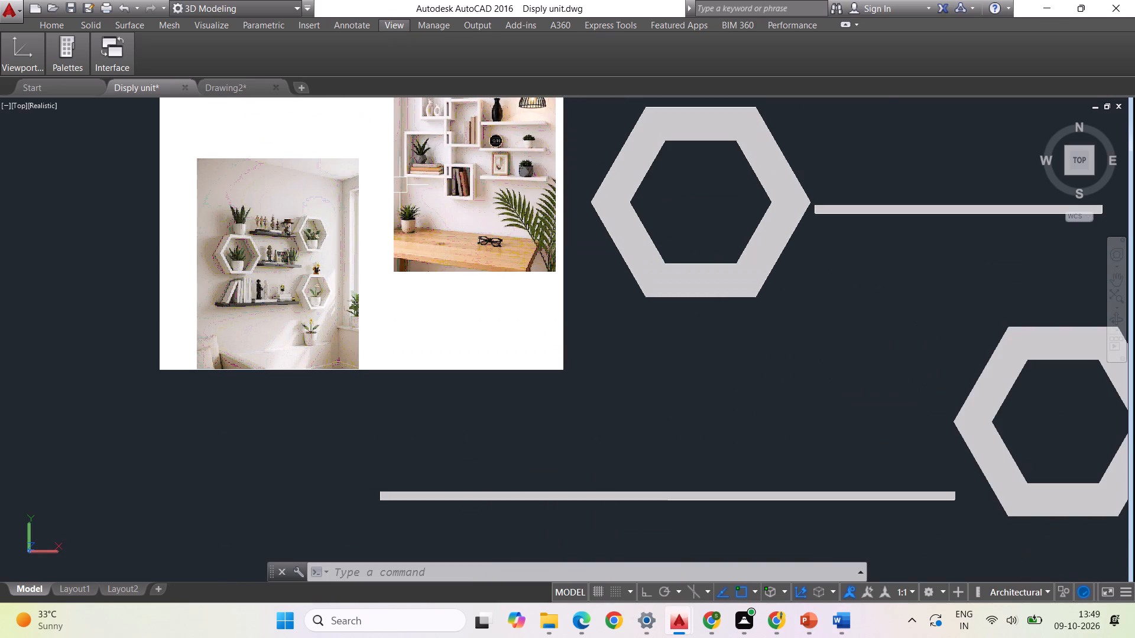
pyautogui.click(922, 239)
pyautogui.click(864, 179)
pyautogui.rightClick(864, 179)
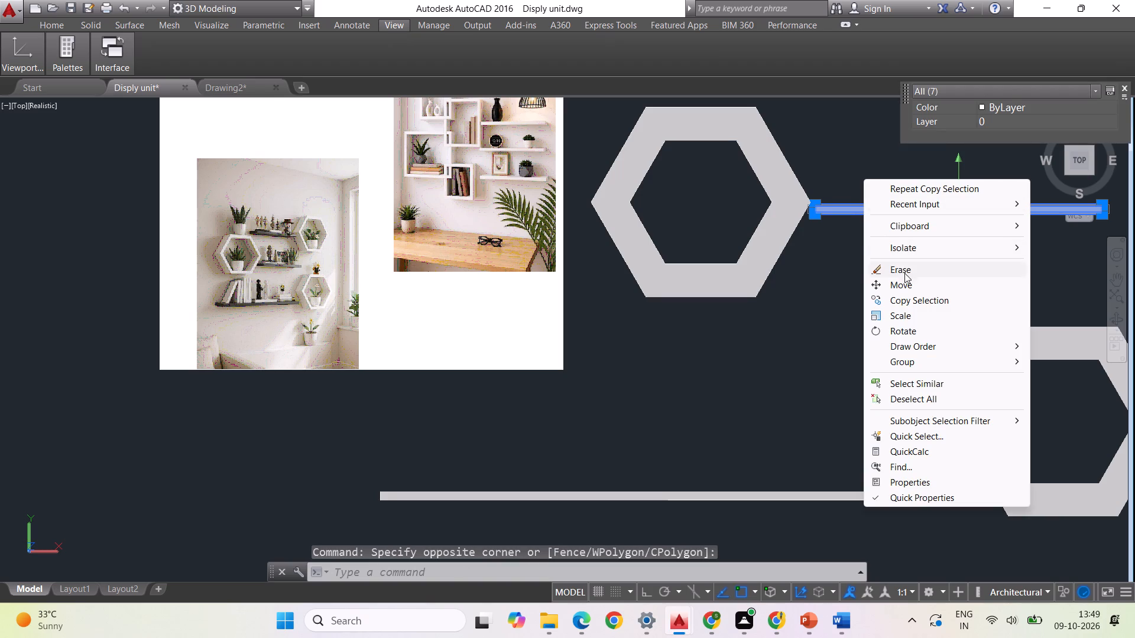
pyautogui.click(909, 283)
pyautogui.click(814, 211)
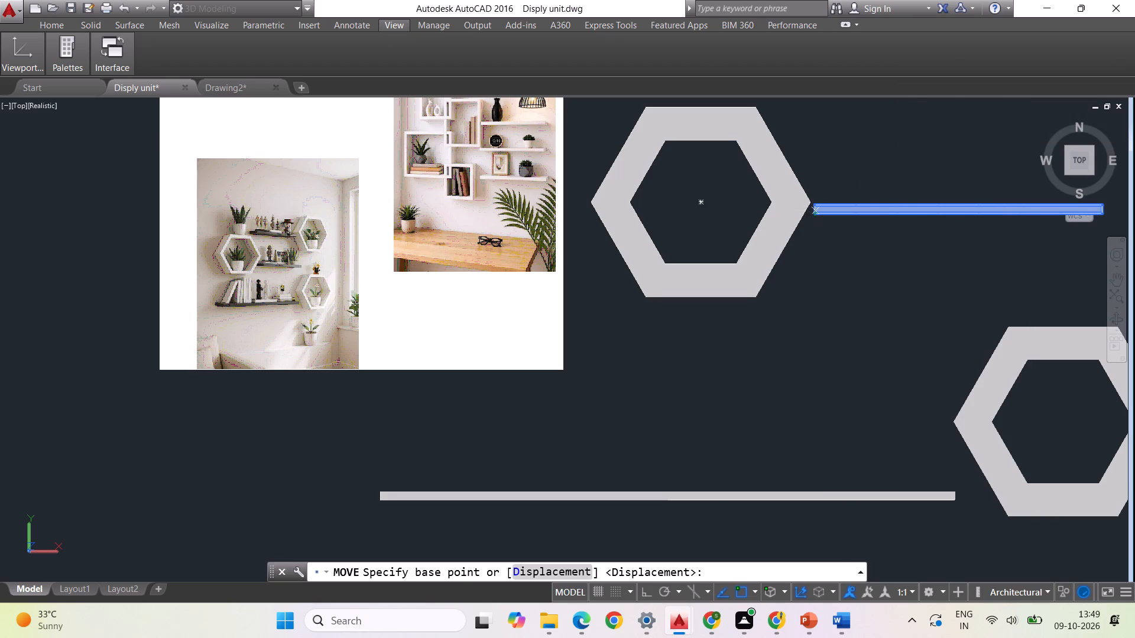
pyautogui.click(810, 230)
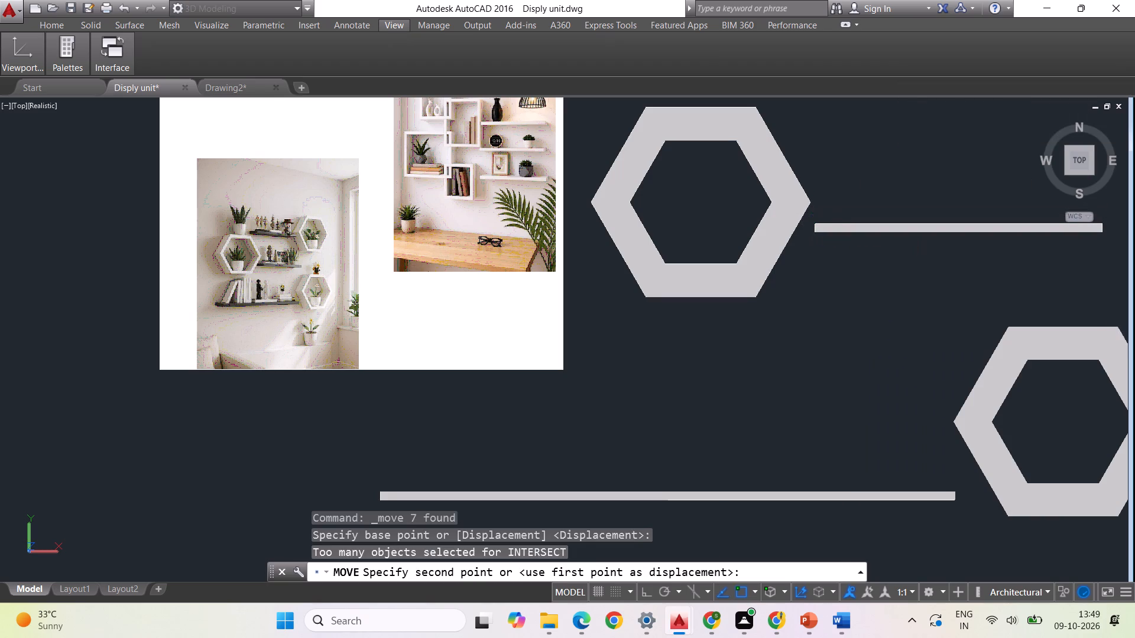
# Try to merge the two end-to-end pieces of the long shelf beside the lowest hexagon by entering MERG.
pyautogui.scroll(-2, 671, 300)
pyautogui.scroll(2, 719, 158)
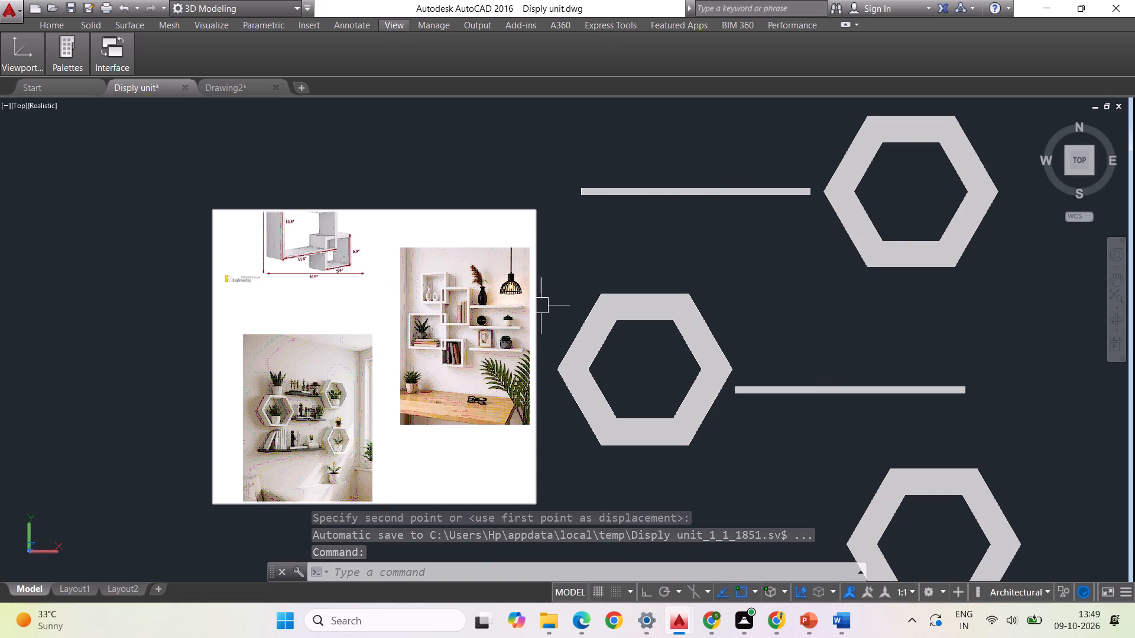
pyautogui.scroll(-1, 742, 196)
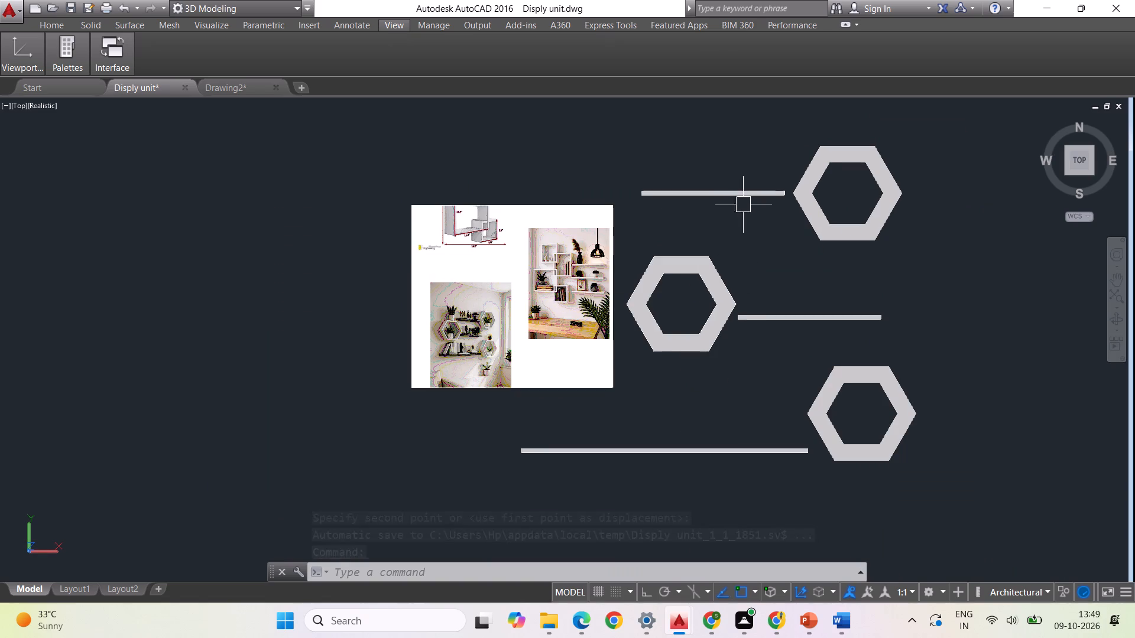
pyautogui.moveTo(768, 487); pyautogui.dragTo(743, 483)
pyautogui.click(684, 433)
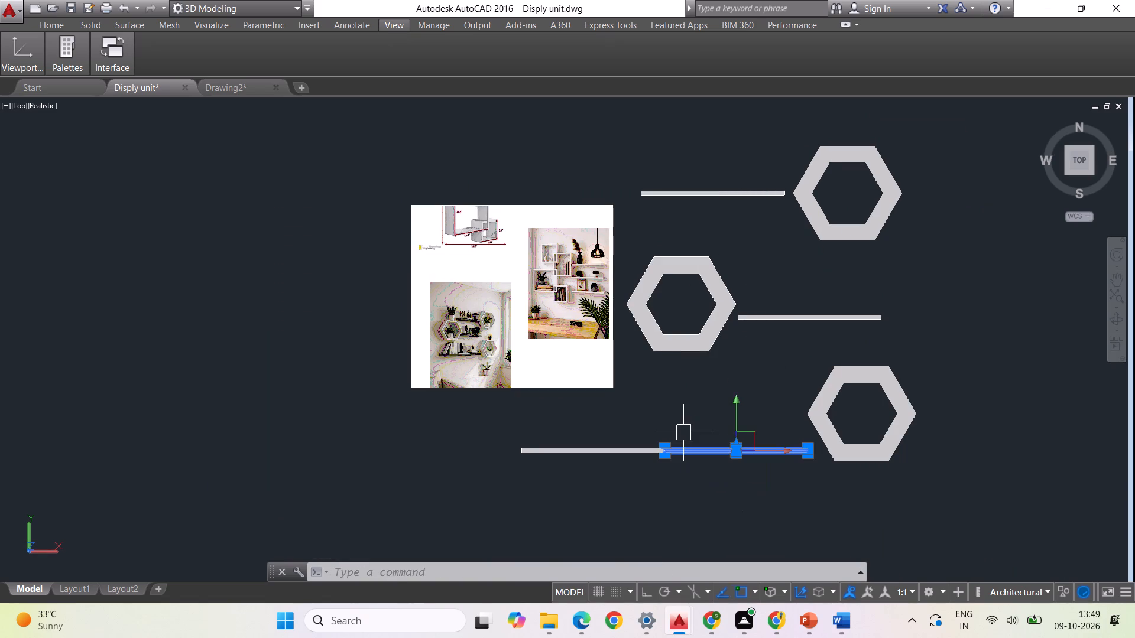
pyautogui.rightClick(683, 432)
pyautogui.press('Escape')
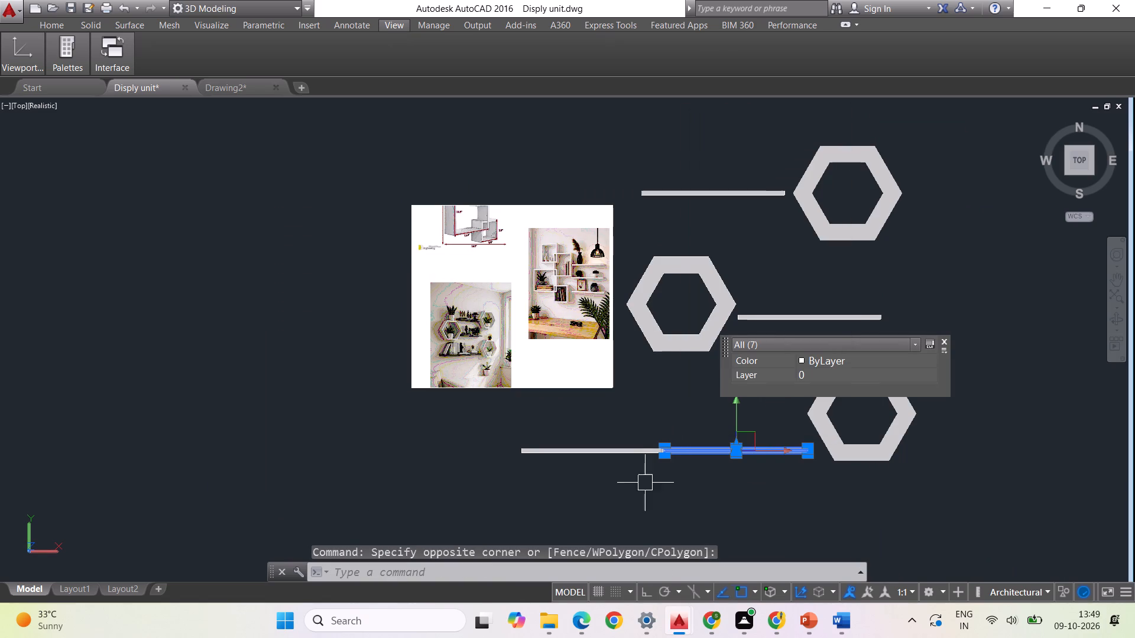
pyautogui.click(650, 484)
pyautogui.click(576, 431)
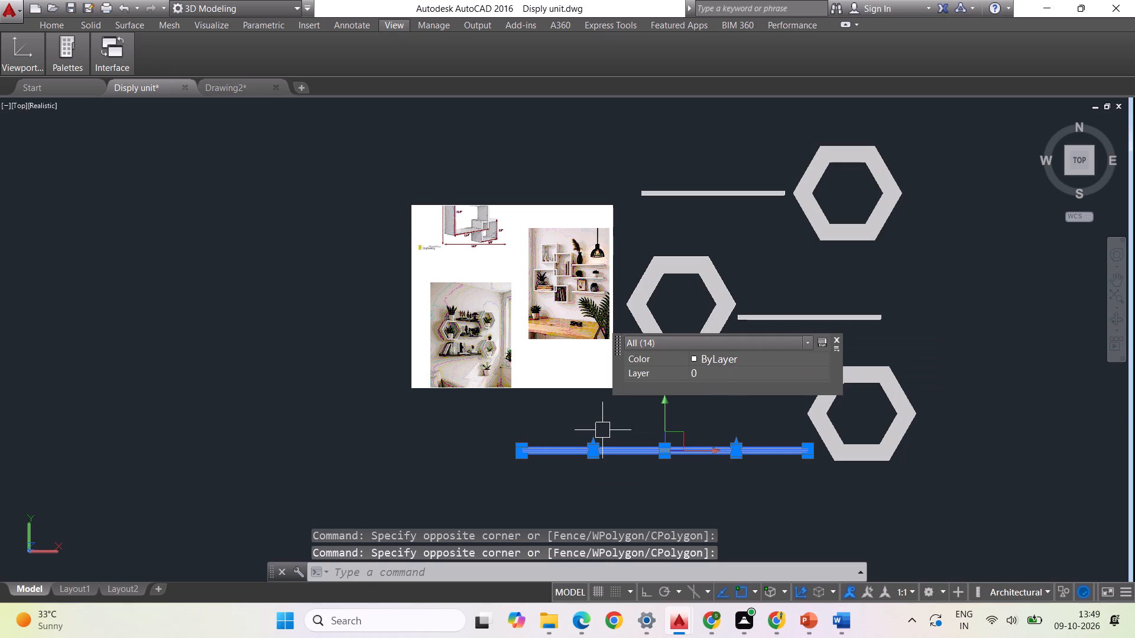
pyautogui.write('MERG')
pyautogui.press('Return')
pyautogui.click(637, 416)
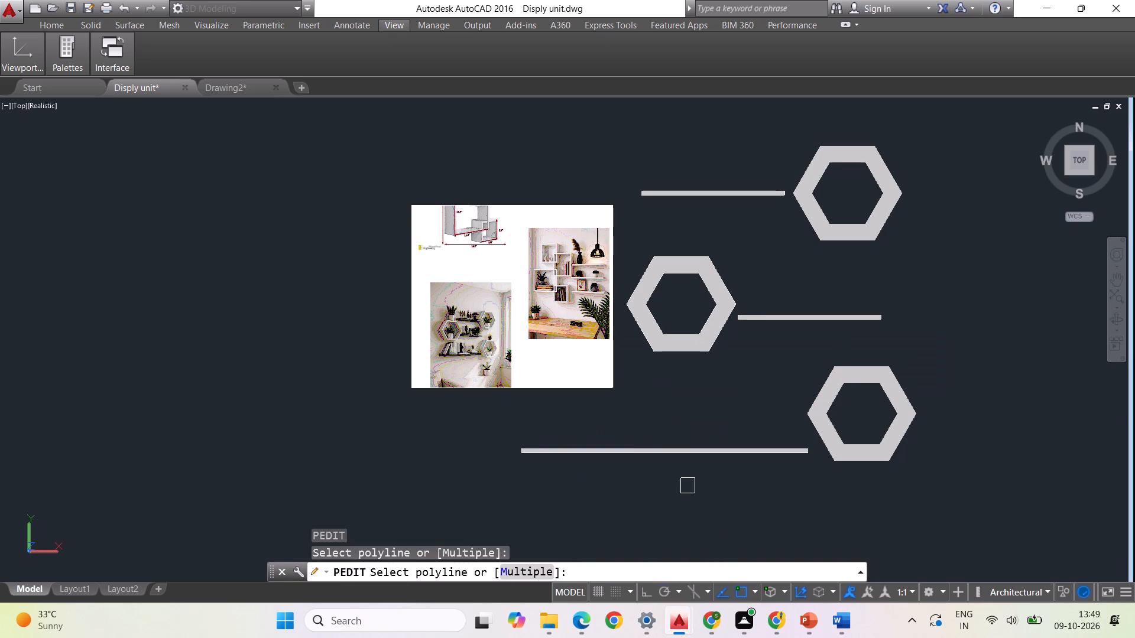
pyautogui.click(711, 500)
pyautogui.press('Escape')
# Move both pieces of the long shelf slightly right, so its right end meets the lowest hexagon's lower-left side.
pyautogui.click(711, 500)
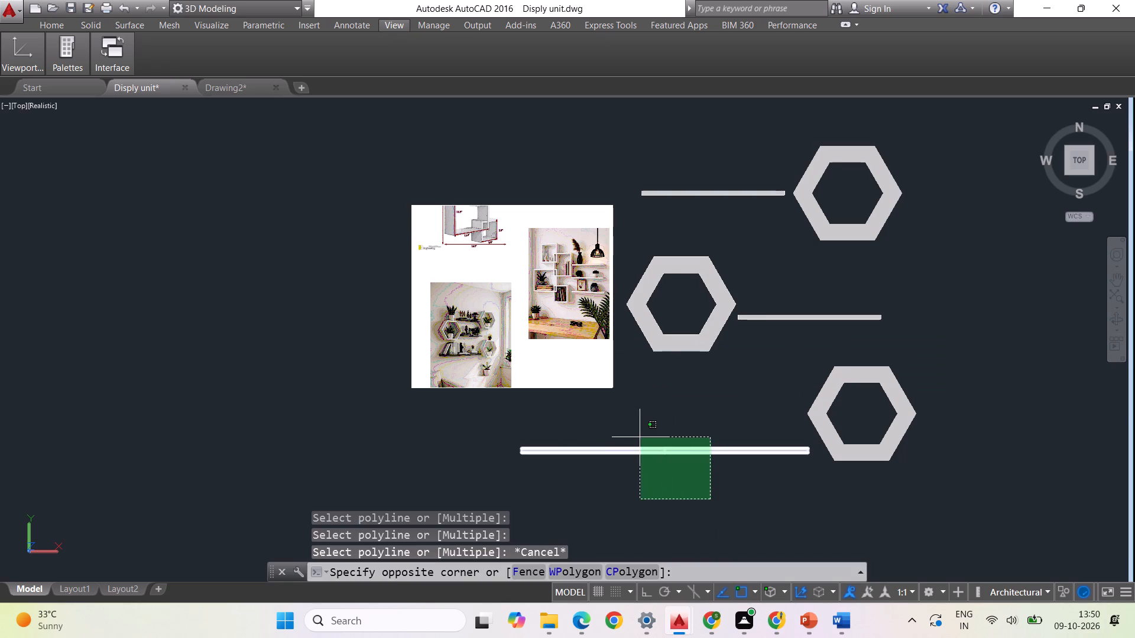
pyautogui.click(640, 438)
pyautogui.rightClick(591, 429)
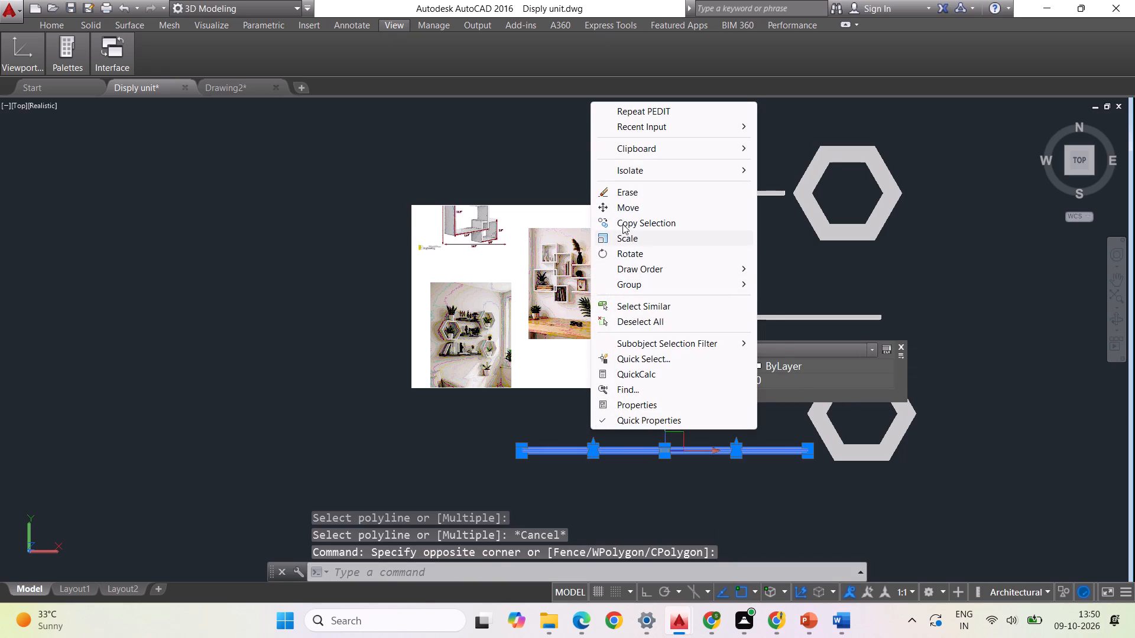
pyautogui.click(621, 210)
pyautogui.scroll(2, 468, 362)
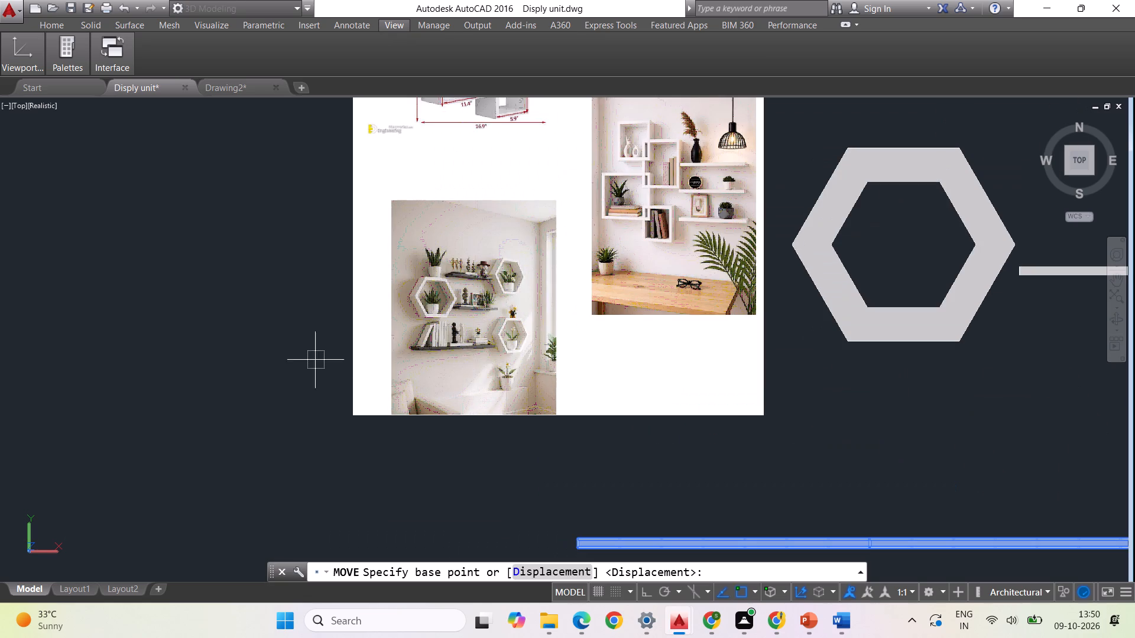
pyautogui.scroll(-2, 314, 359)
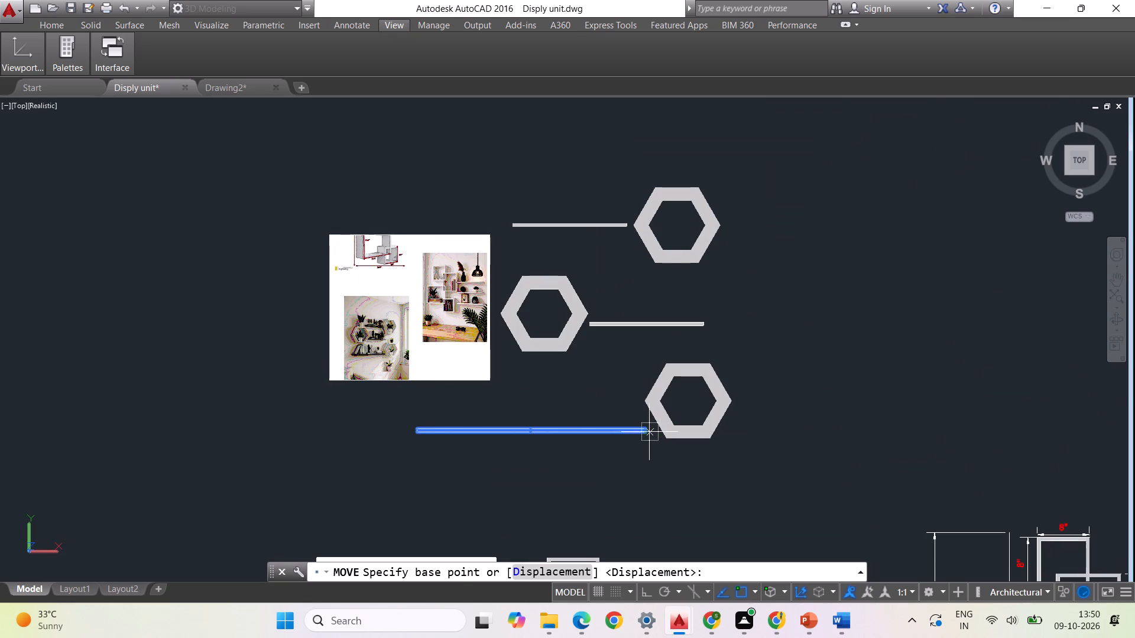
pyautogui.click(650, 432)
pyautogui.scroll(2, 656, 432)
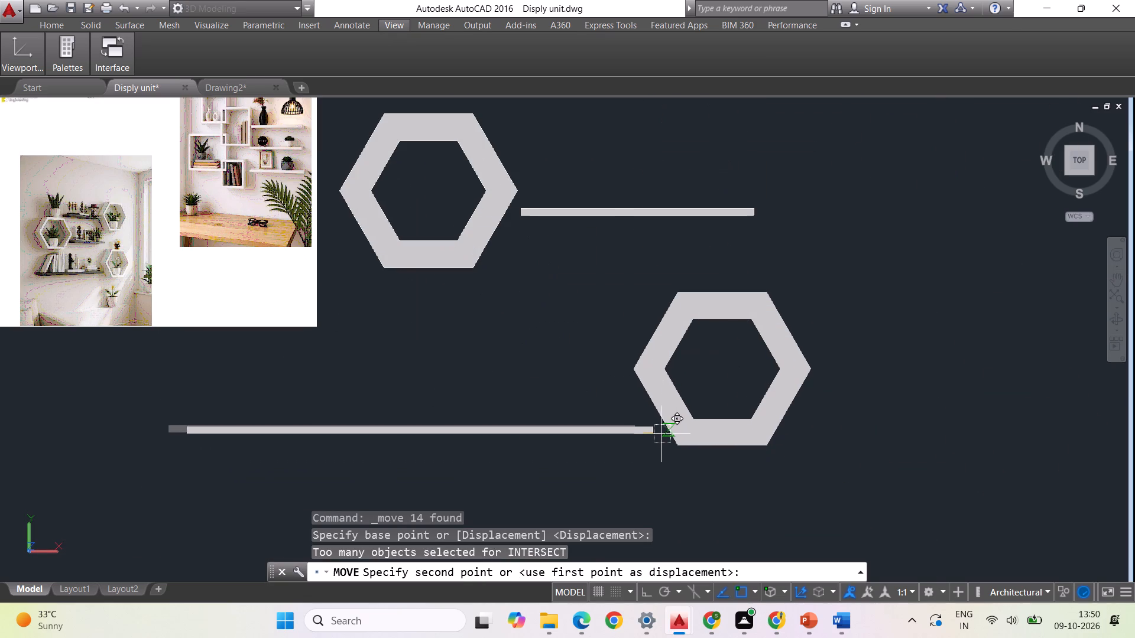
pyautogui.click(666, 435)
pyautogui.scroll(-2, 589, 467)
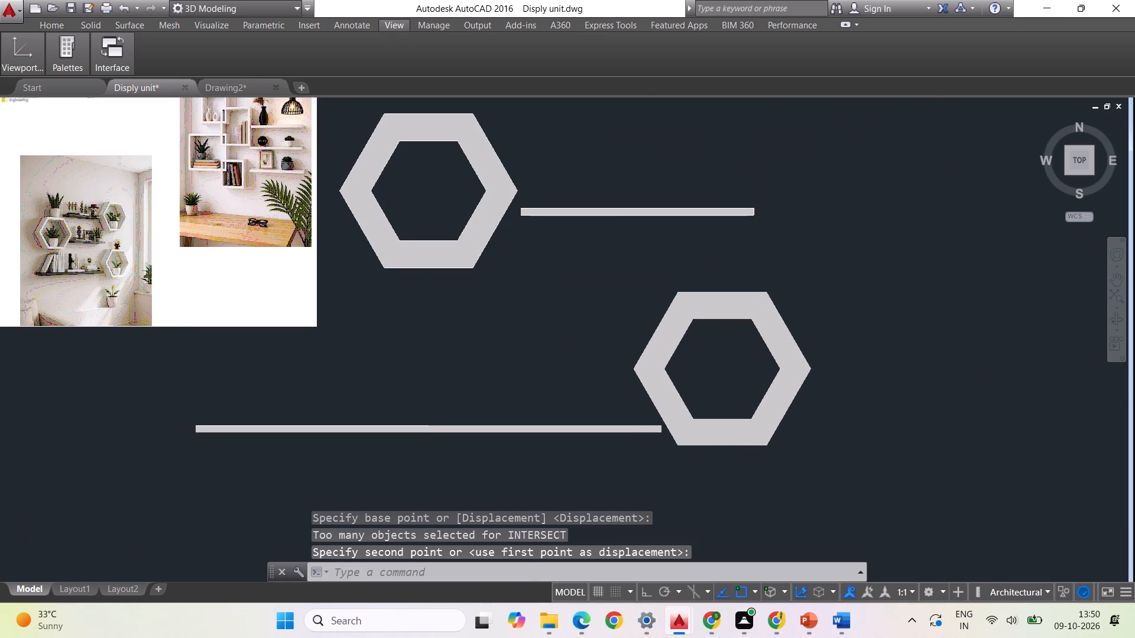
# Move the top shelf slightly right and down, so its right end sits against the top hexagon just below its left vertex.
pyautogui.scroll(3, 571, 342)
pyautogui.scroll(-1, 590, 356)
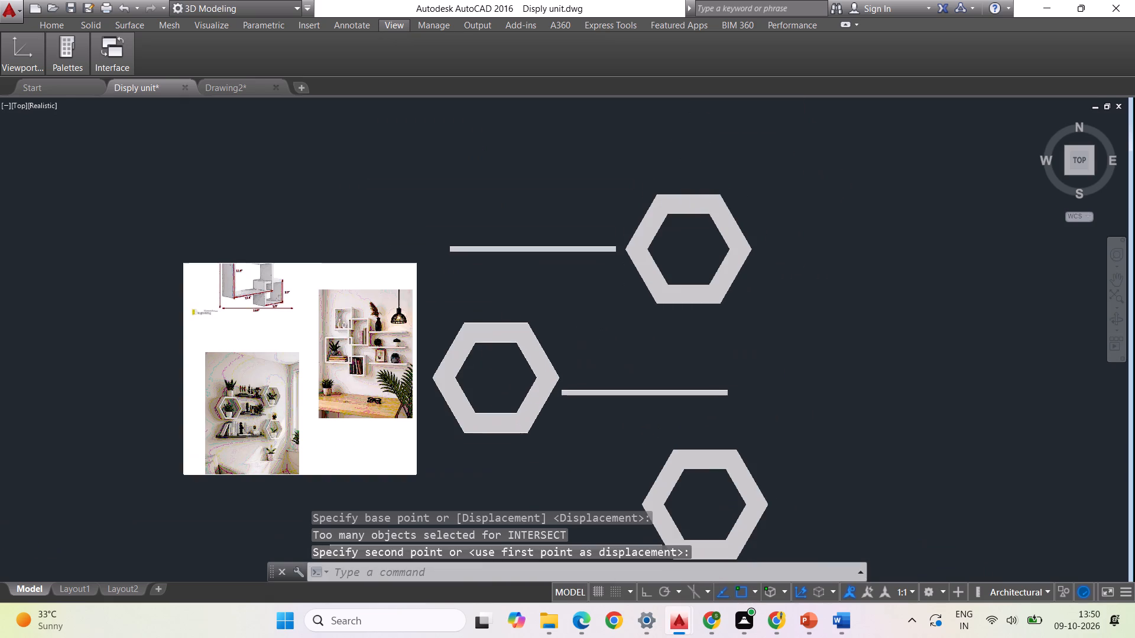
pyautogui.scroll(3, 314, 403)
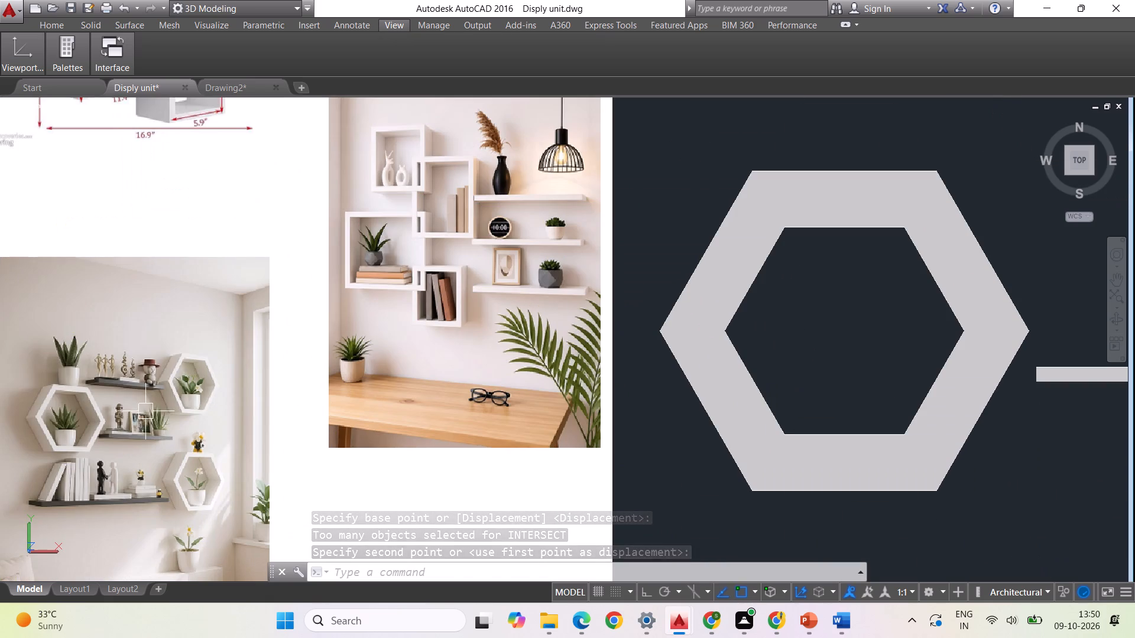
pyautogui.scroll(-2, 116, 427)
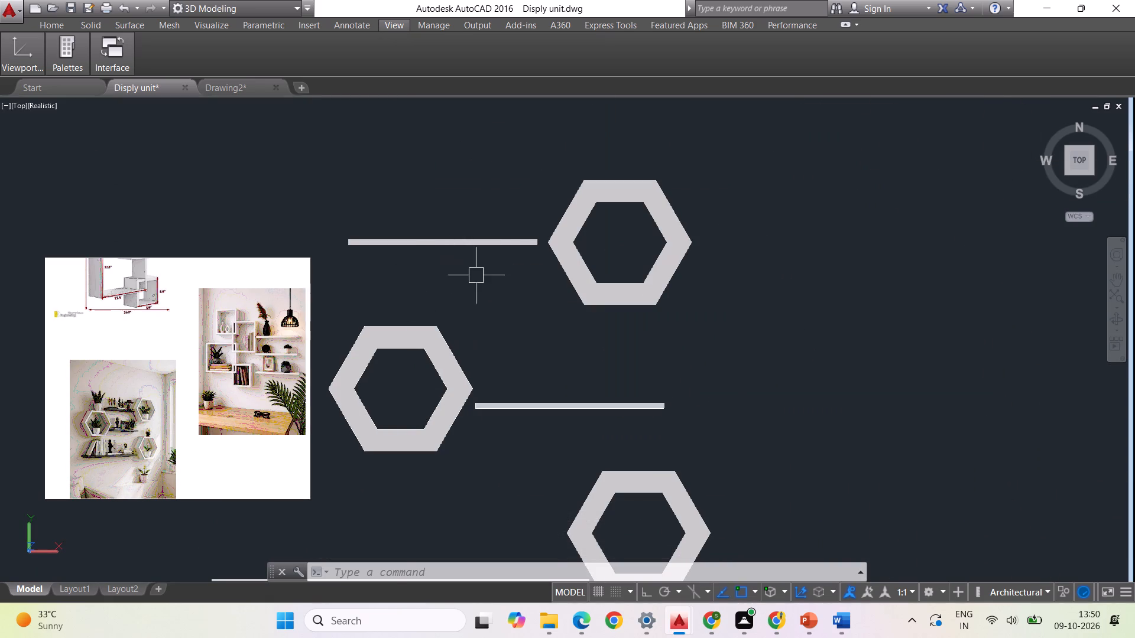
pyautogui.click(501, 284)
pyautogui.click(426, 185)
pyautogui.scroll(3, 507, 246)
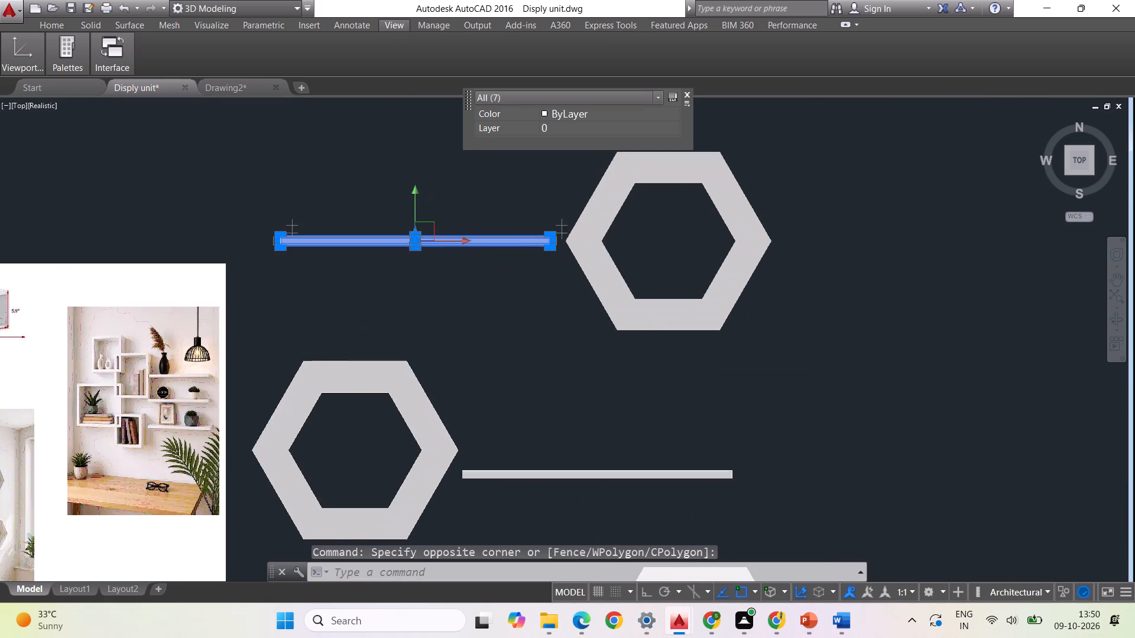
pyautogui.scroll(3, 570, 232)
pyautogui.rightClick(490, 366)
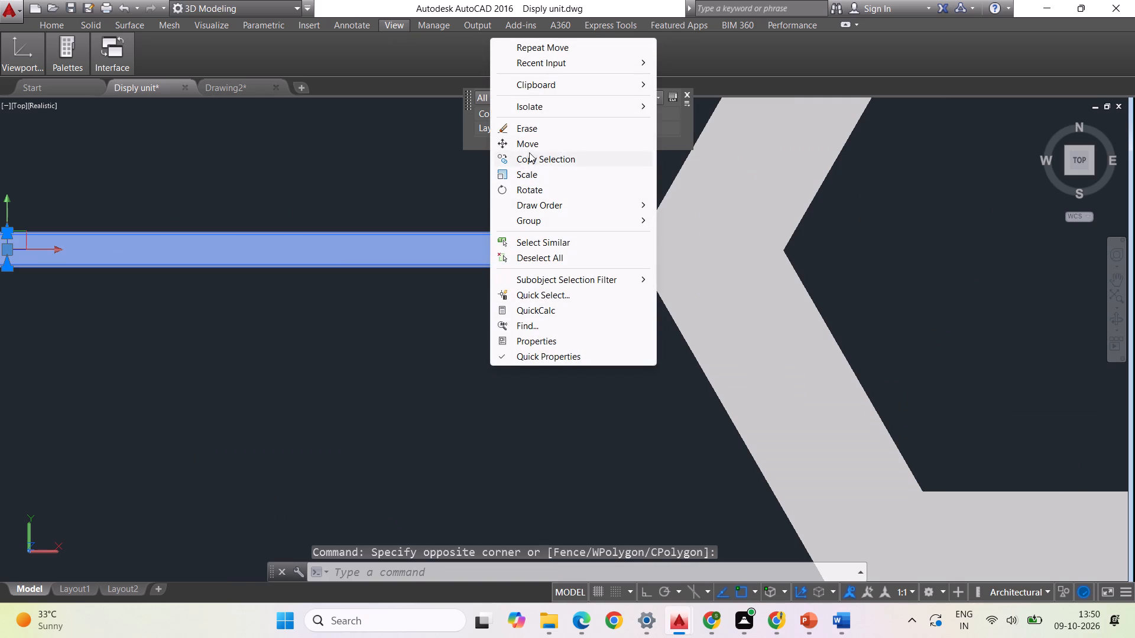
pyautogui.click(532, 141)
pyautogui.scroll(-5, 581, 169)
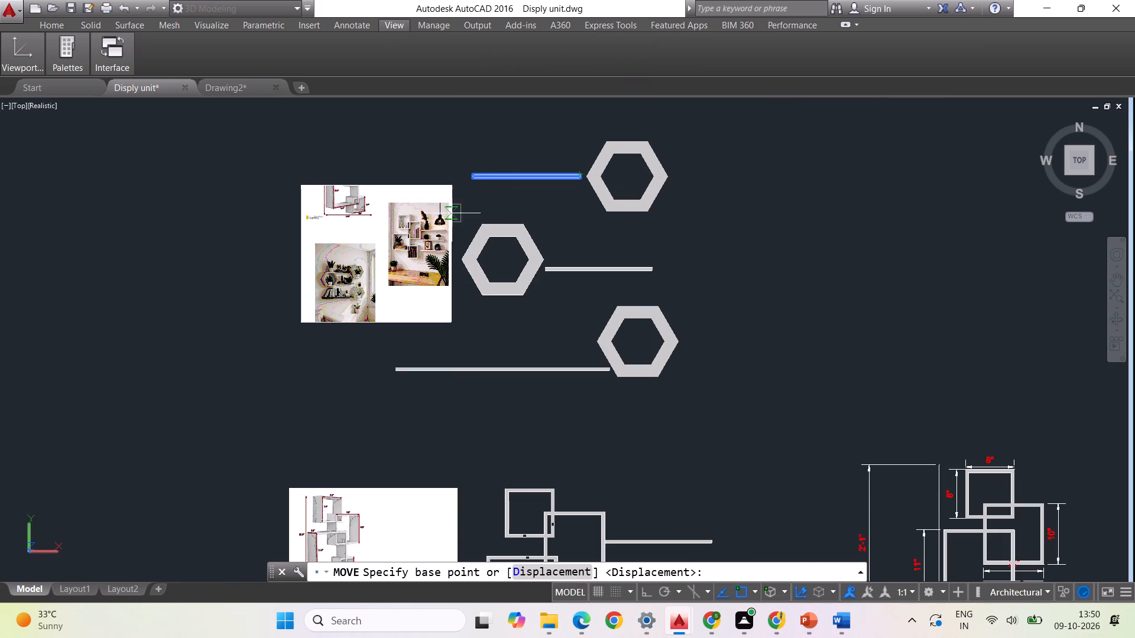
pyautogui.scroll(2, 535, 178)
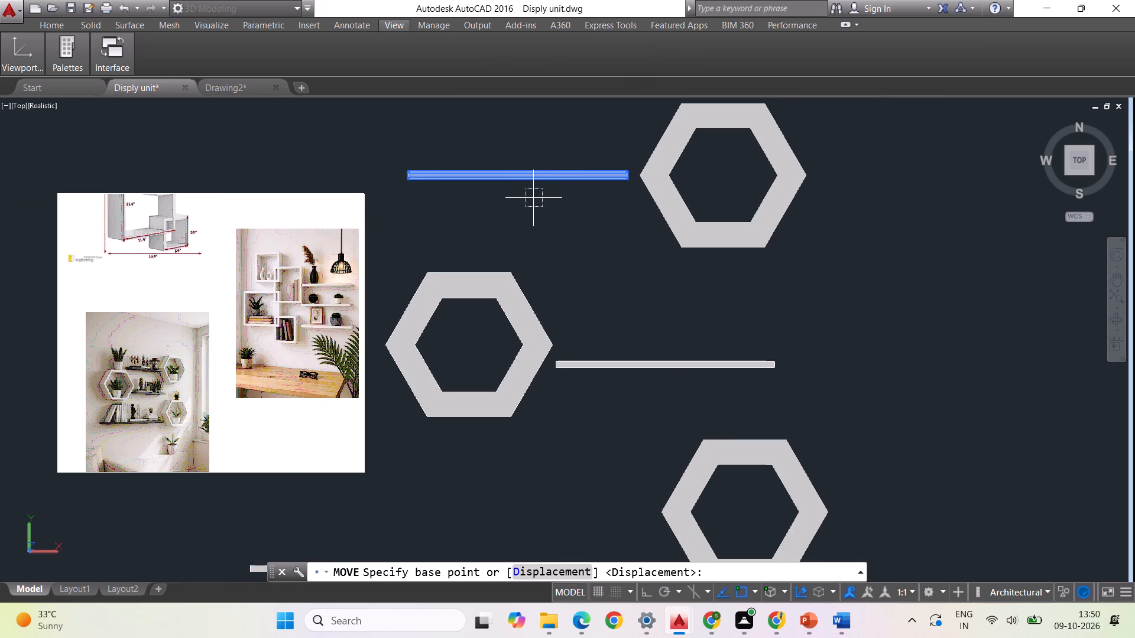
pyautogui.scroll(2, 569, 188)
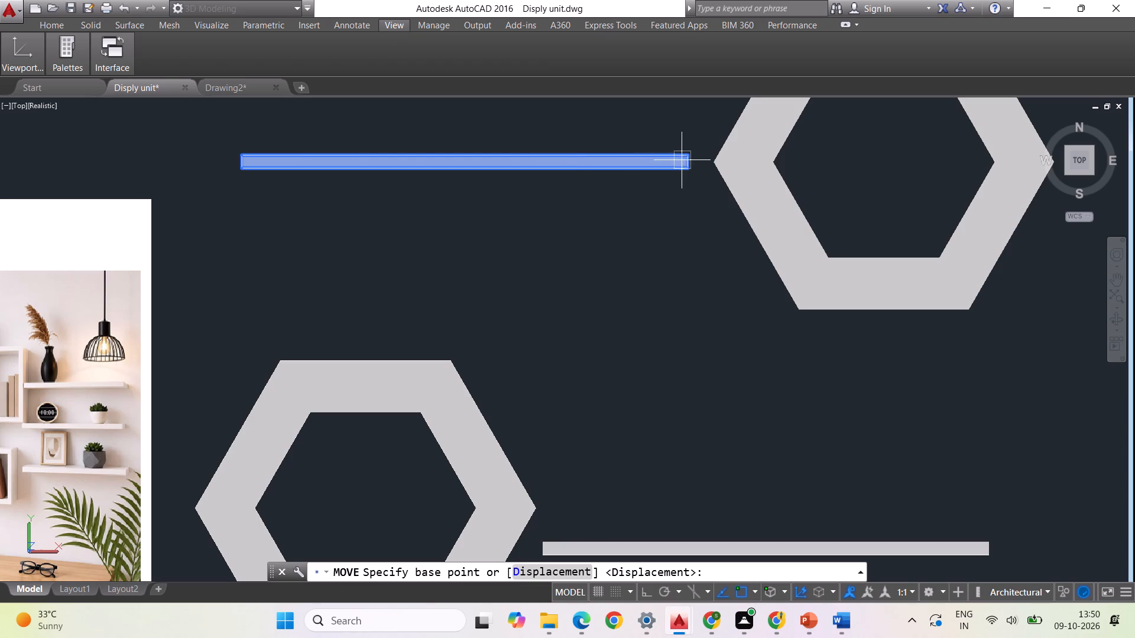
pyautogui.click(692, 162)
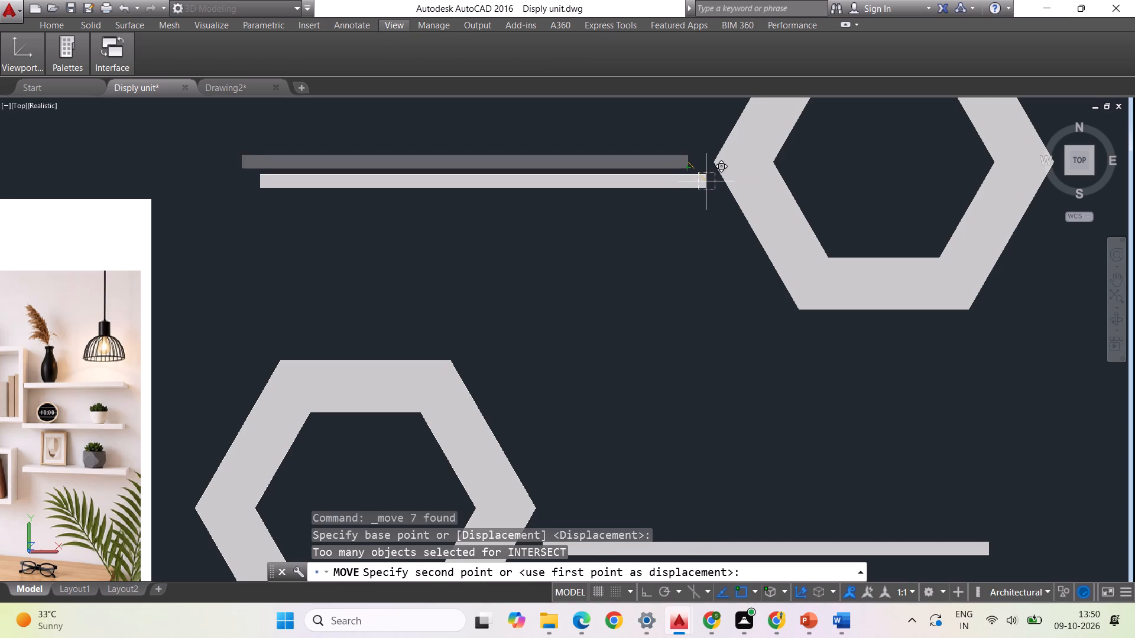
pyautogui.click(706, 182)
# Delete the left piece of the two-piece long shelf beside the lowest hexagon.
pyautogui.scroll(-3, 580, 214)
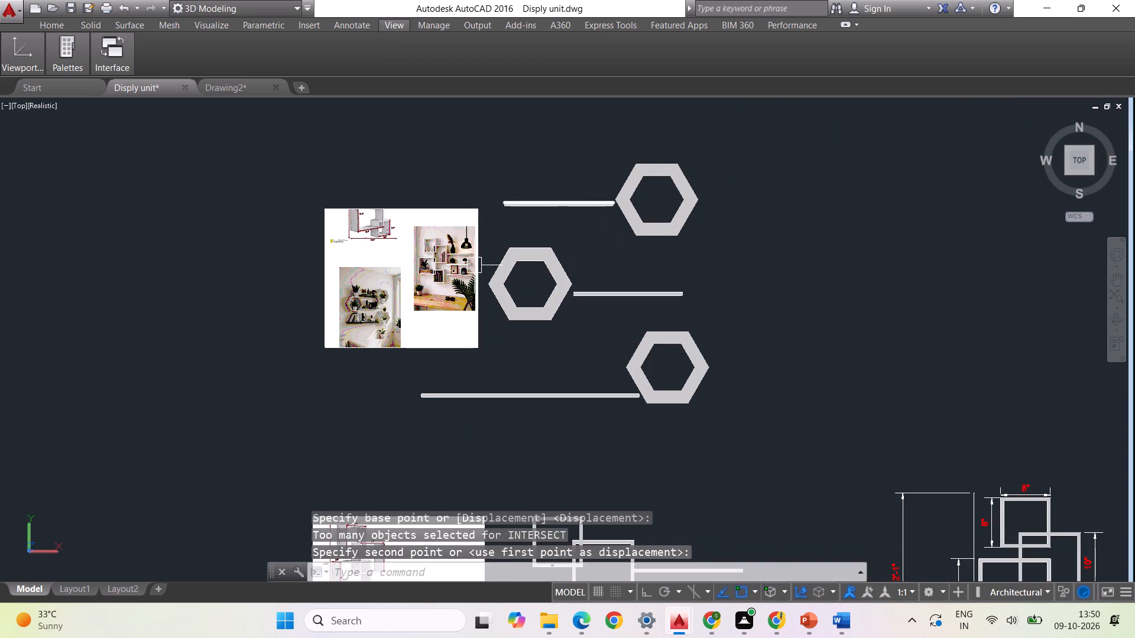
pyautogui.scroll(2, 426, 271)
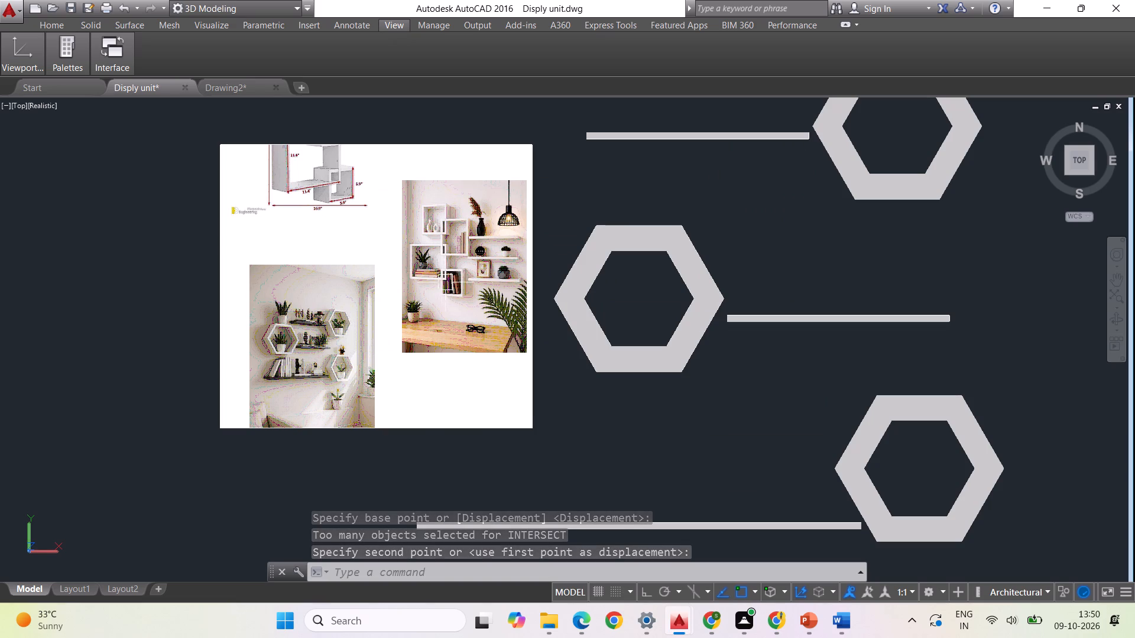
pyautogui.scroll(-1, 489, 287)
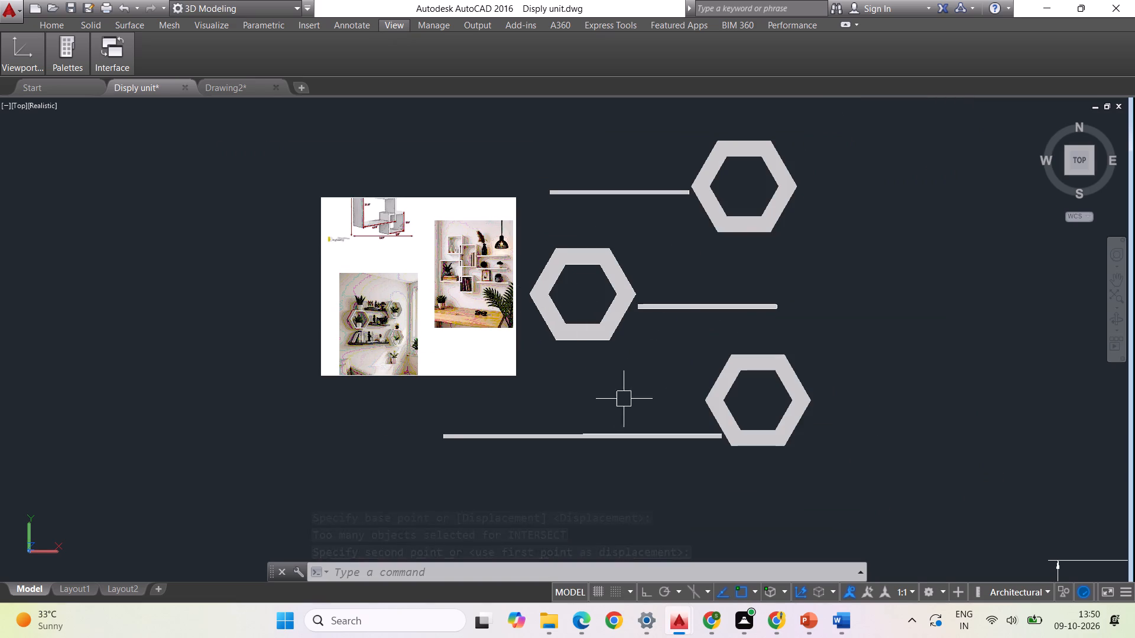
pyautogui.scroll(1, 410, 337)
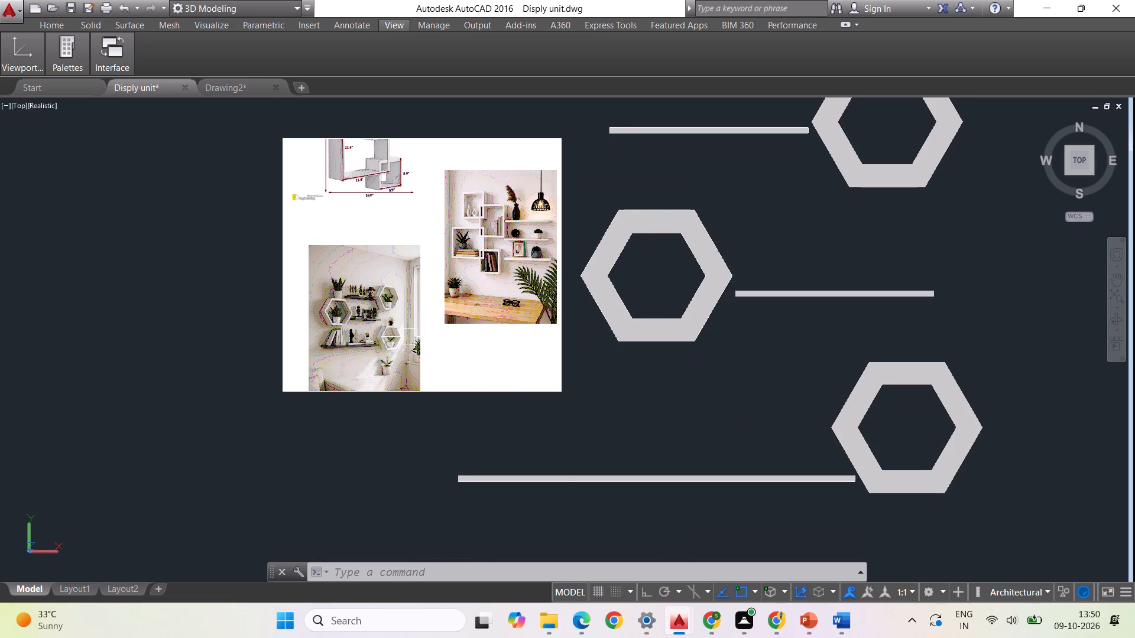
pyautogui.moveTo(635, 508); pyautogui.dragTo(629, 504)
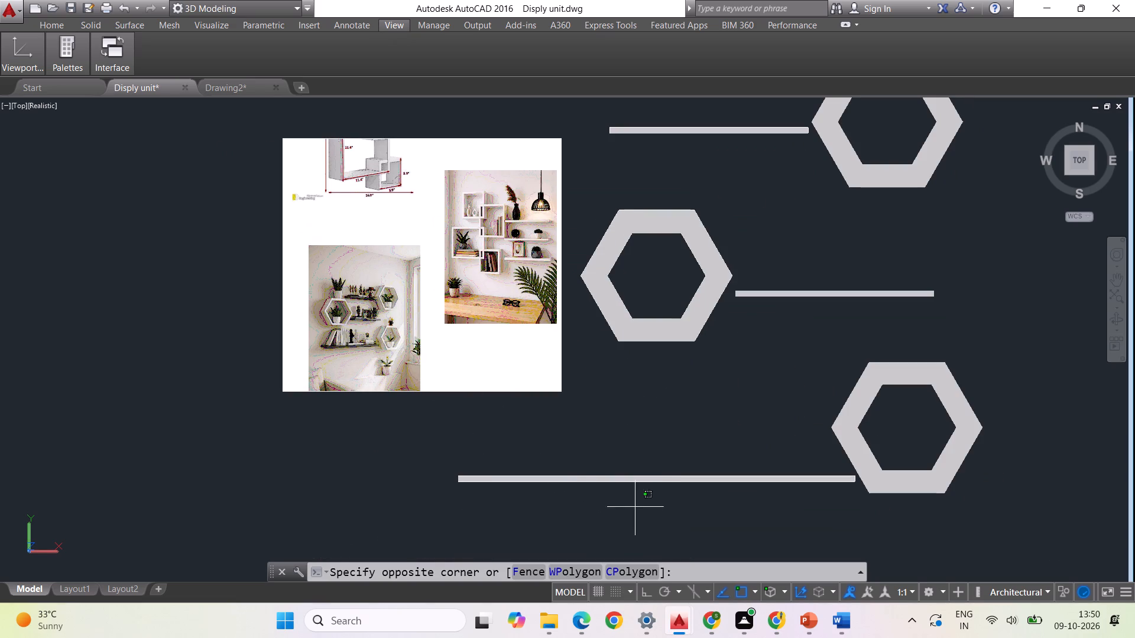
pyautogui.click(568, 448)
pyautogui.press('Delete')
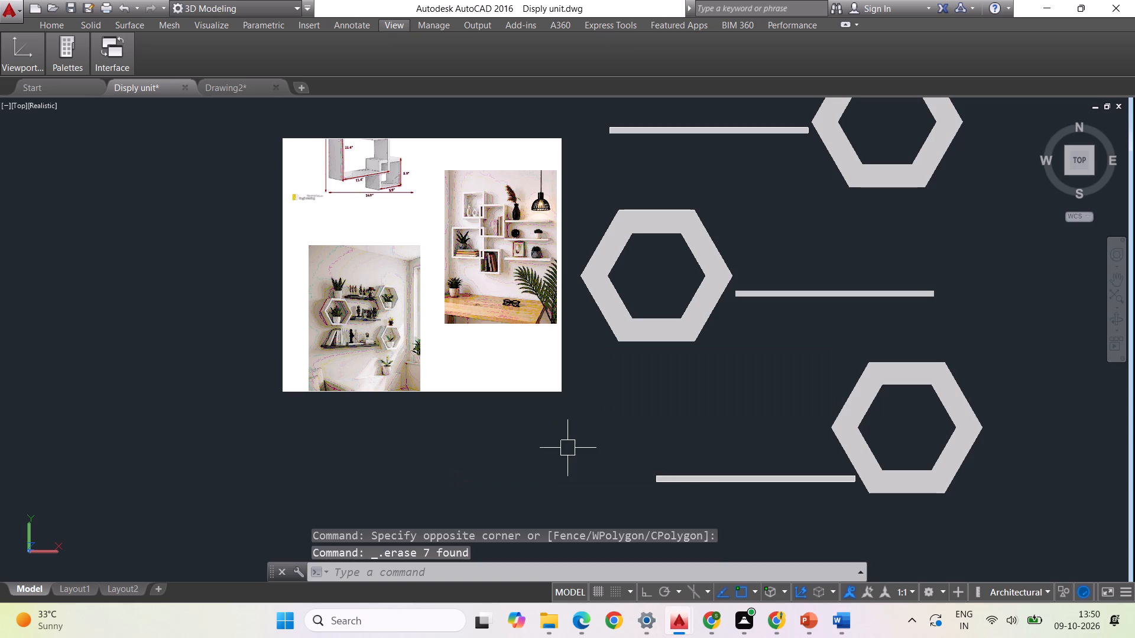
# Copy the remaining shelf piece beside the lowest hexagon to its left, placing the copy flush end to end with the original.
pyautogui.scroll(-1, 579, 450)
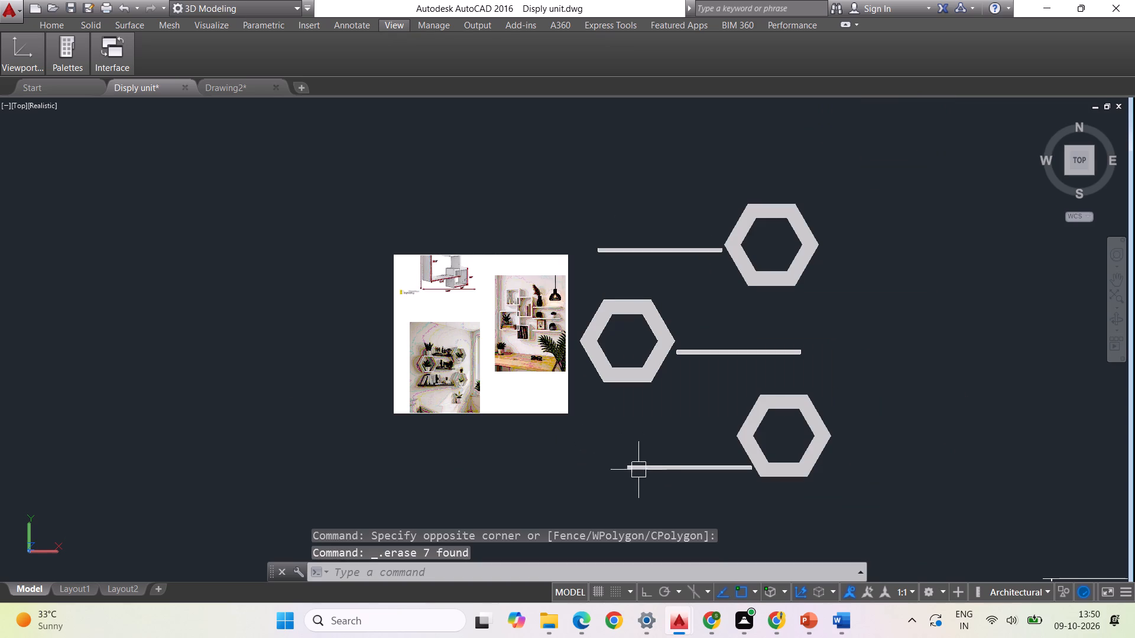
pyautogui.scroll(3, 637, 478)
pyautogui.click(703, 486)
pyautogui.click(646, 426)
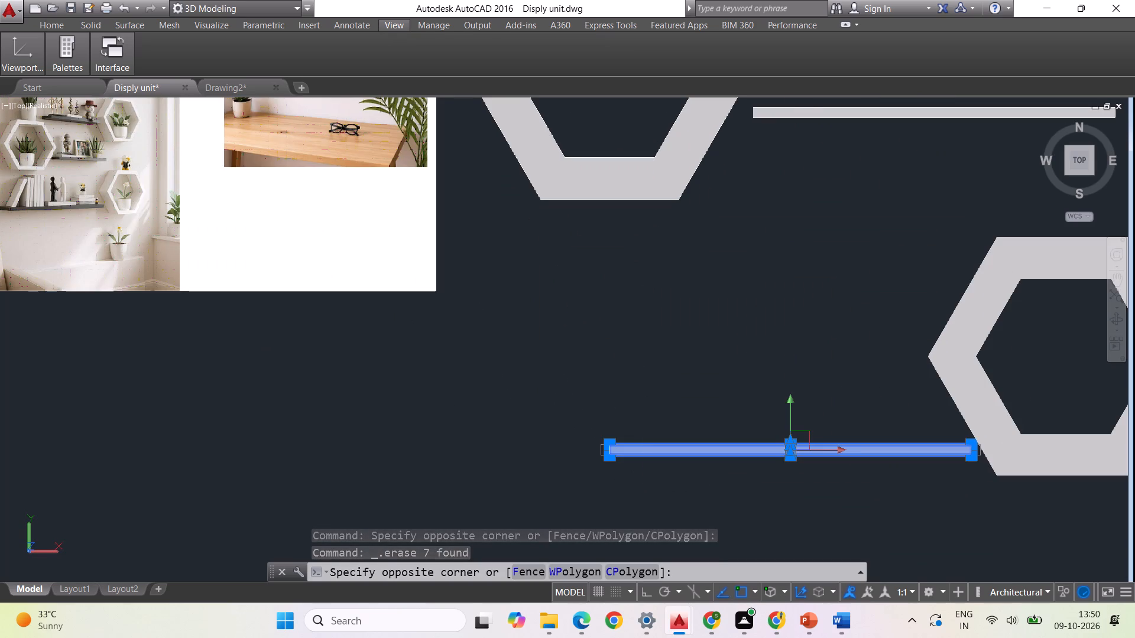
pyautogui.rightClick(646, 426)
pyautogui.click(689, 219)
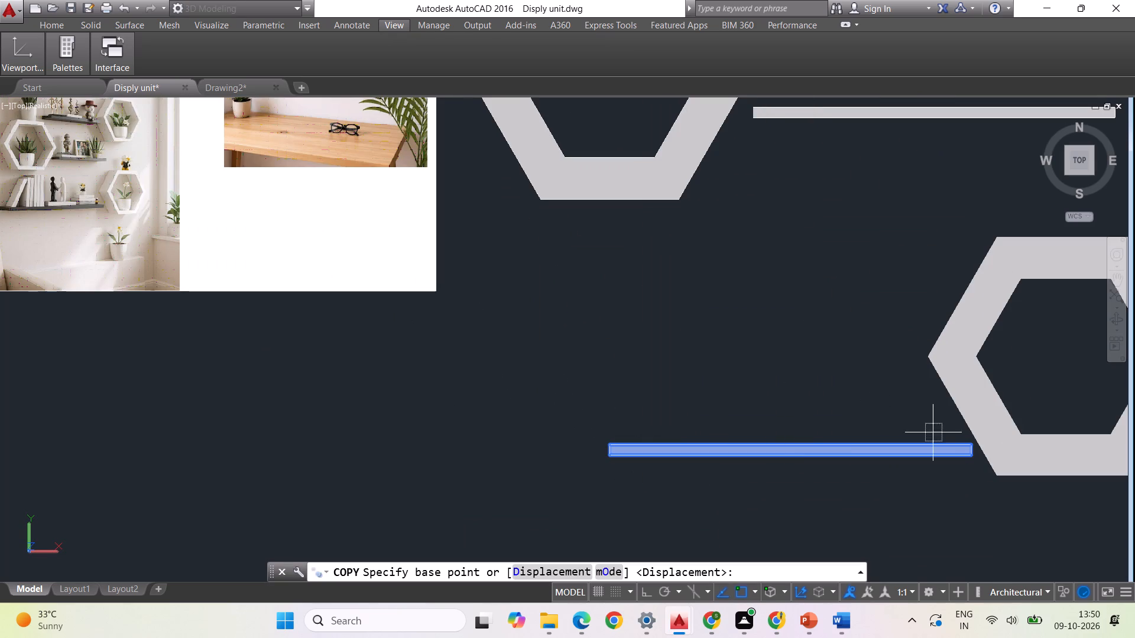
pyautogui.click(974, 448)
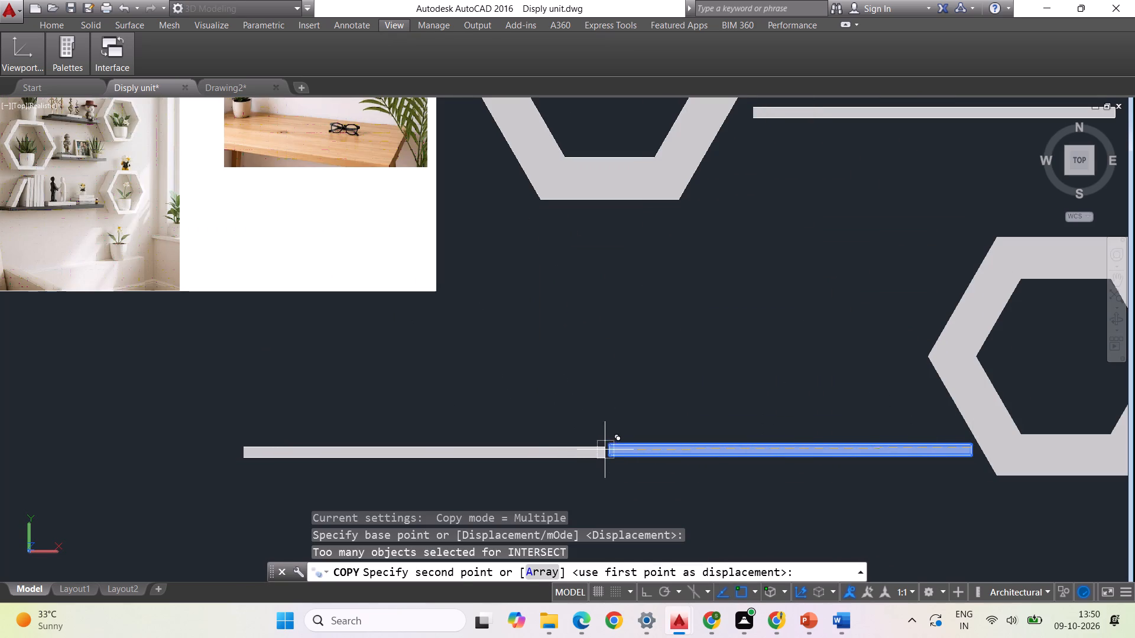
pyautogui.scroll(5, 611, 450)
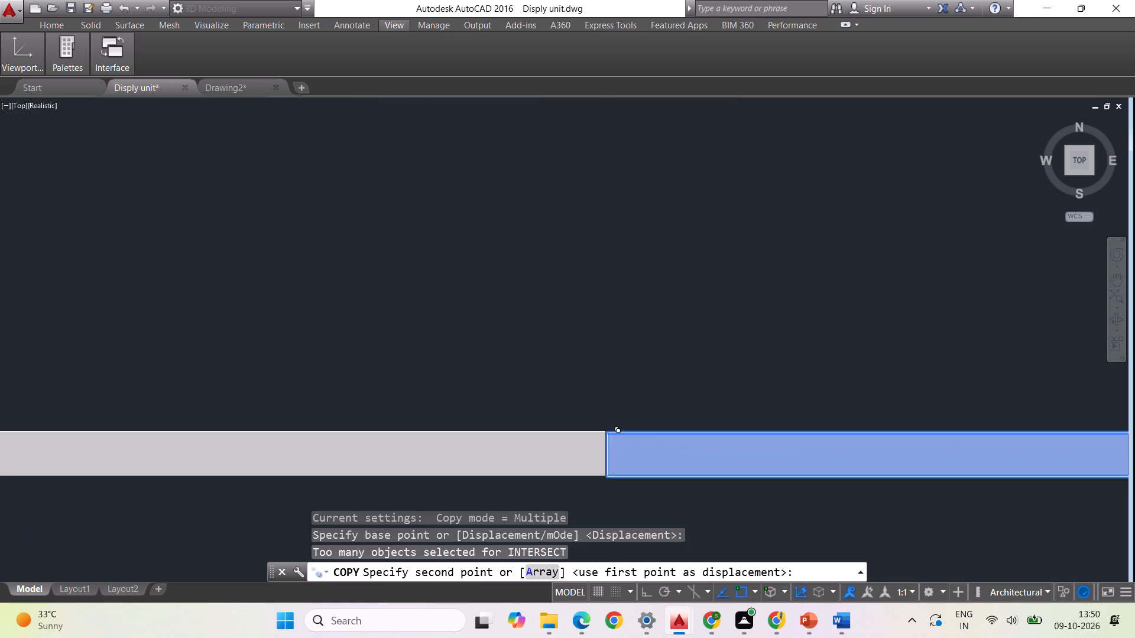
pyautogui.scroll(1, 605, 442)
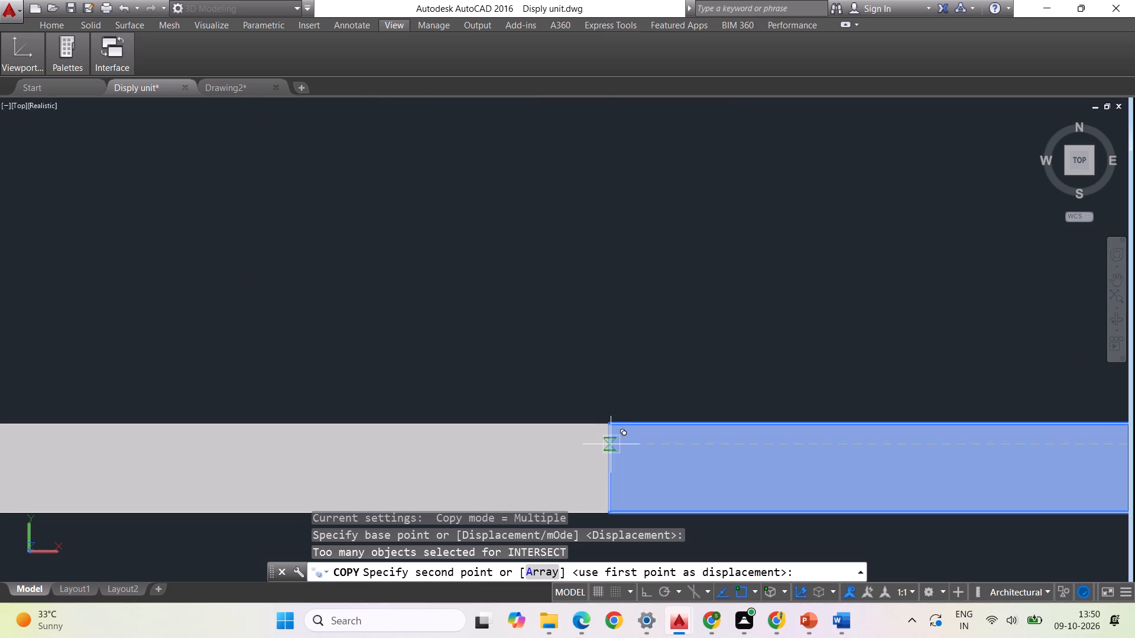
pyautogui.click(612, 445)
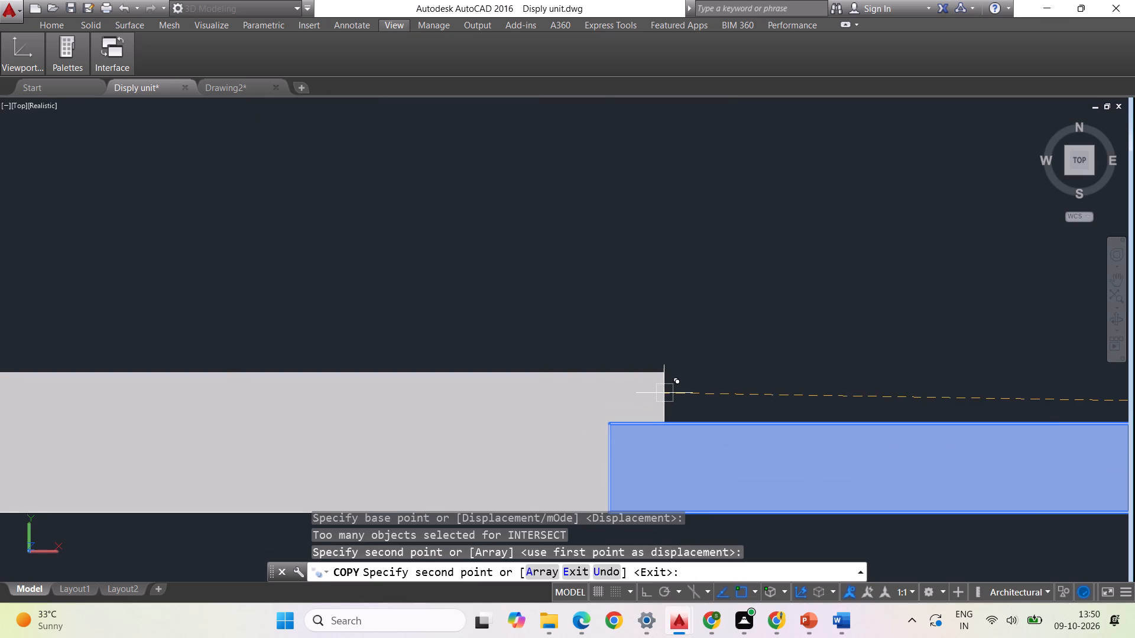
pyautogui.press('Escape')
pyautogui.scroll(-5, 670, 353)
pyautogui.scroll(-1, 680, 440)
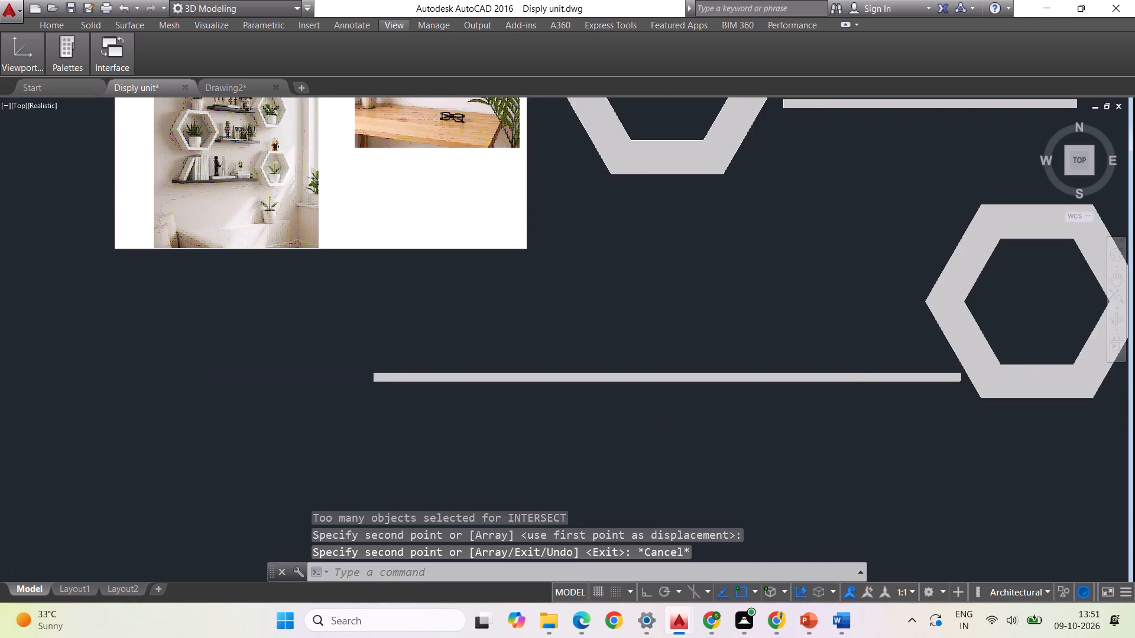
# Turn Ortho on and draw a vertical line about 2'-4" long from beside the middle hexagon's left vertex down across the long shelf.
pyautogui.press('Escape')
pyautogui.press('l')
pyautogui.press('Return')
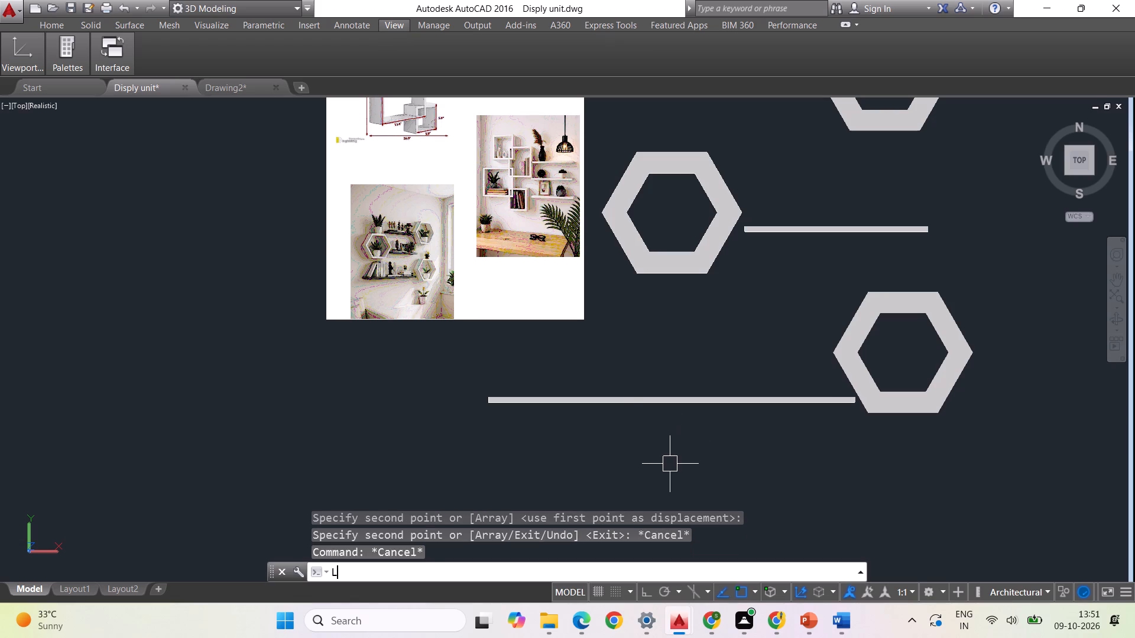
pyautogui.click(625, 346)
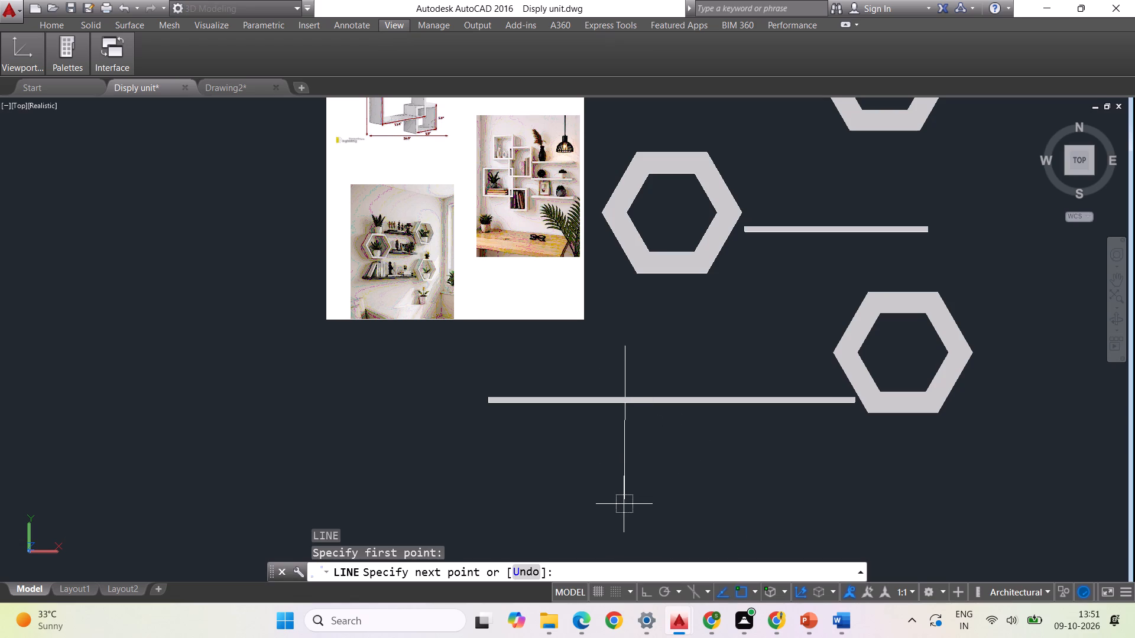
pyautogui.press('F8')
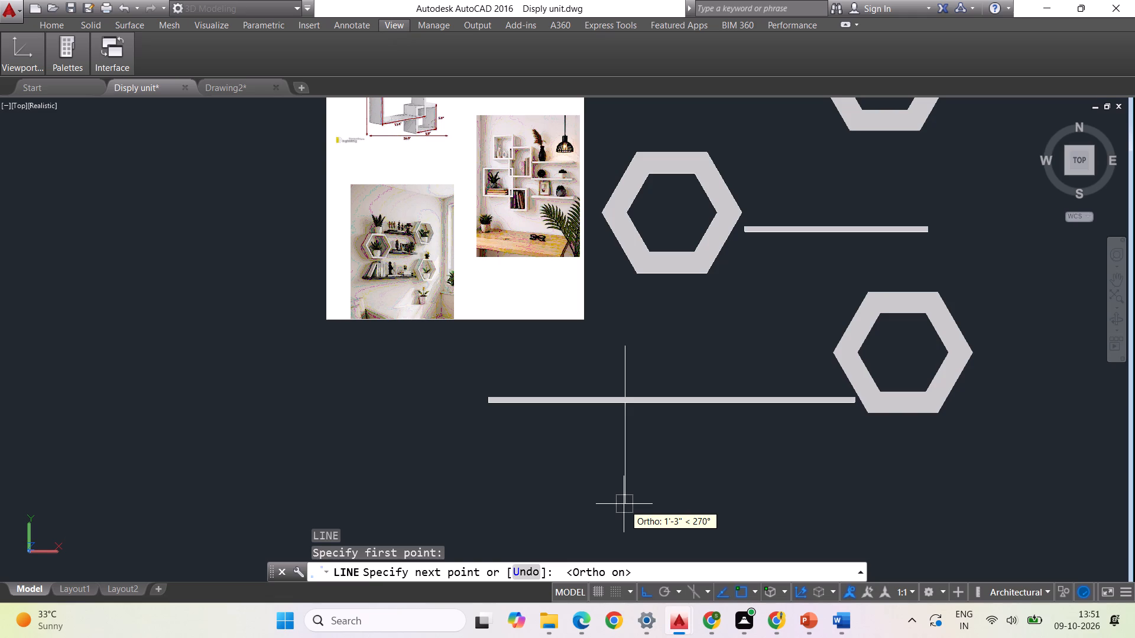
pyautogui.press('Escape')
pyautogui.press('l')
pyautogui.press('Return')
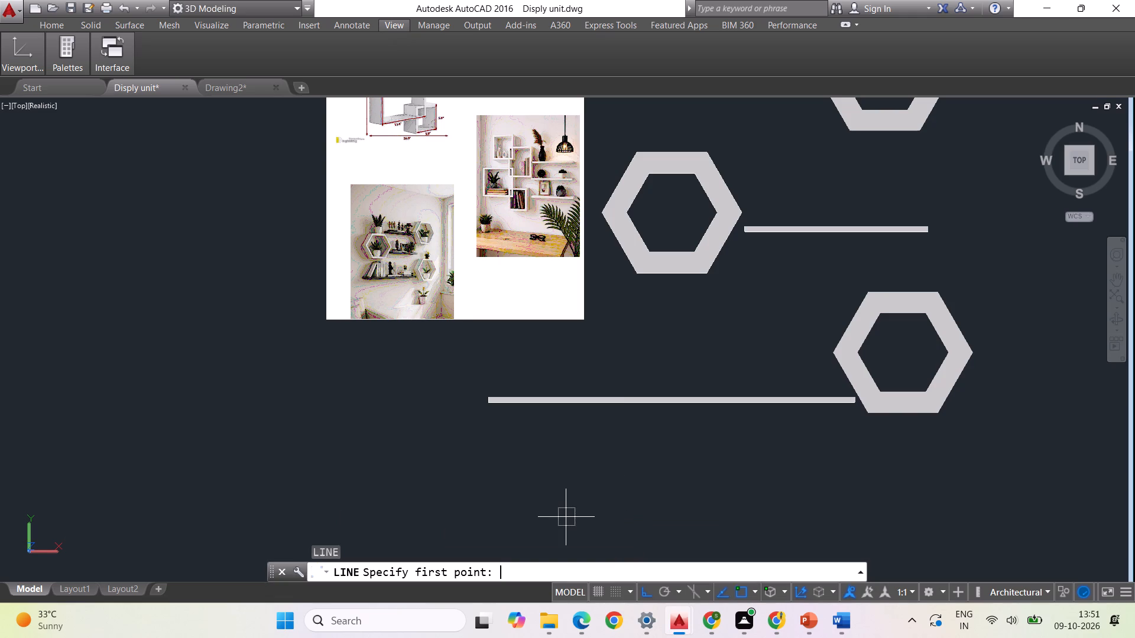
pyautogui.click(601, 240)
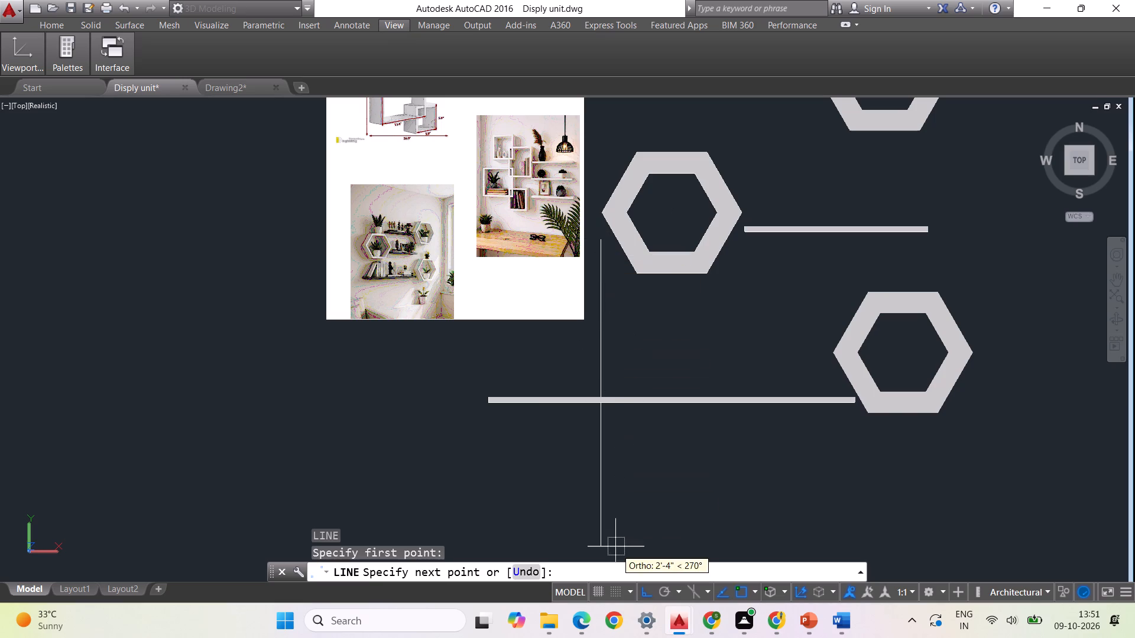
pyautogui.click(617, 552)
pyautogui.press('Escape')
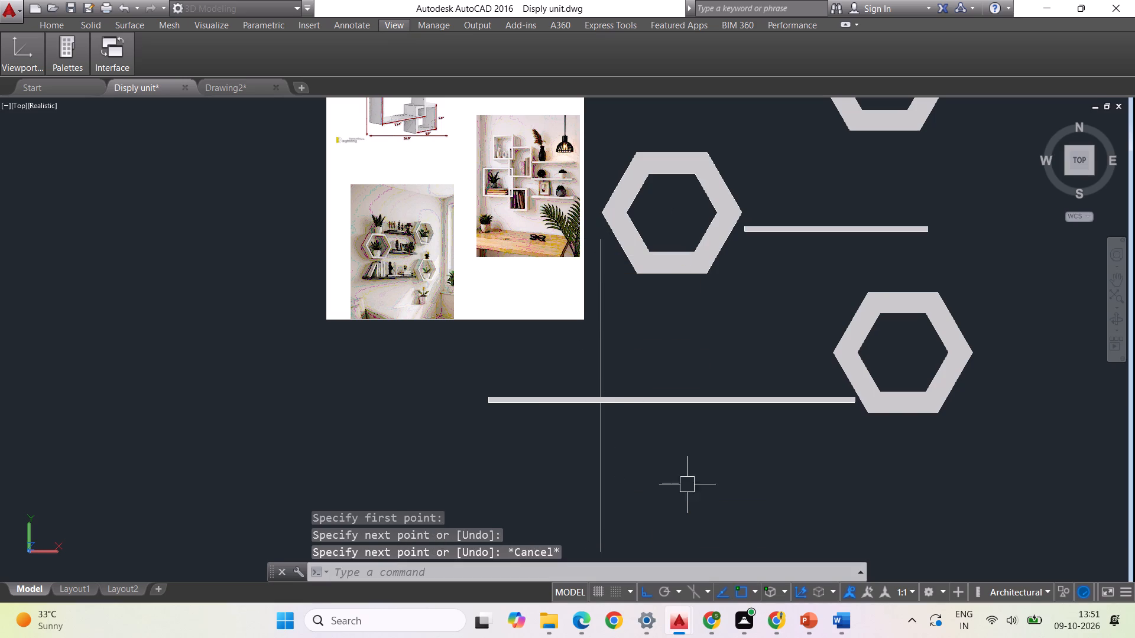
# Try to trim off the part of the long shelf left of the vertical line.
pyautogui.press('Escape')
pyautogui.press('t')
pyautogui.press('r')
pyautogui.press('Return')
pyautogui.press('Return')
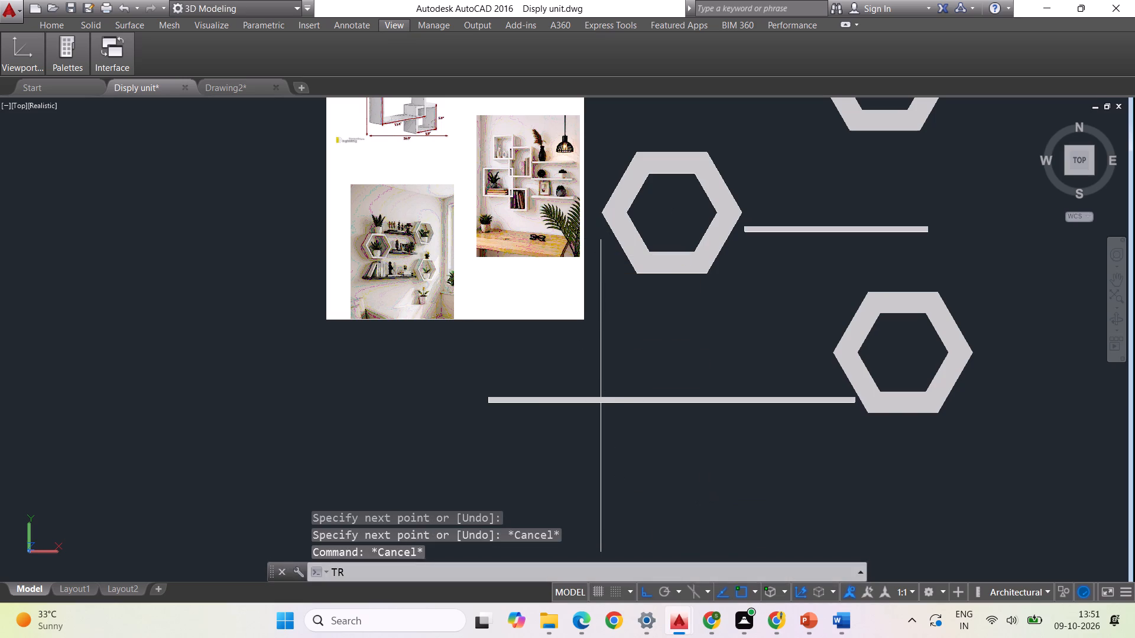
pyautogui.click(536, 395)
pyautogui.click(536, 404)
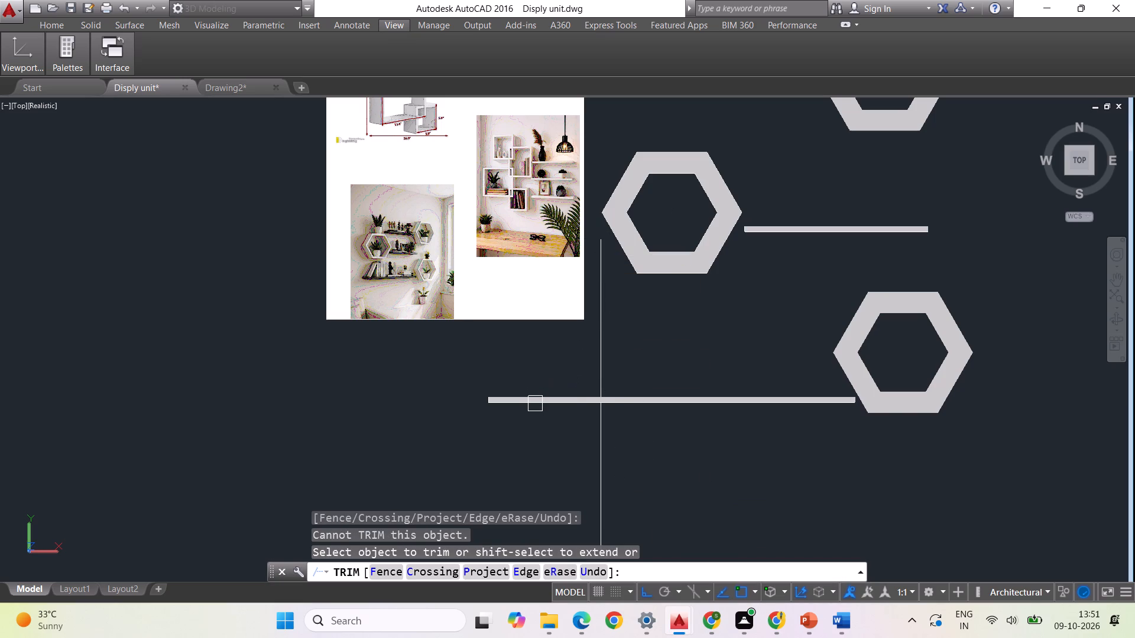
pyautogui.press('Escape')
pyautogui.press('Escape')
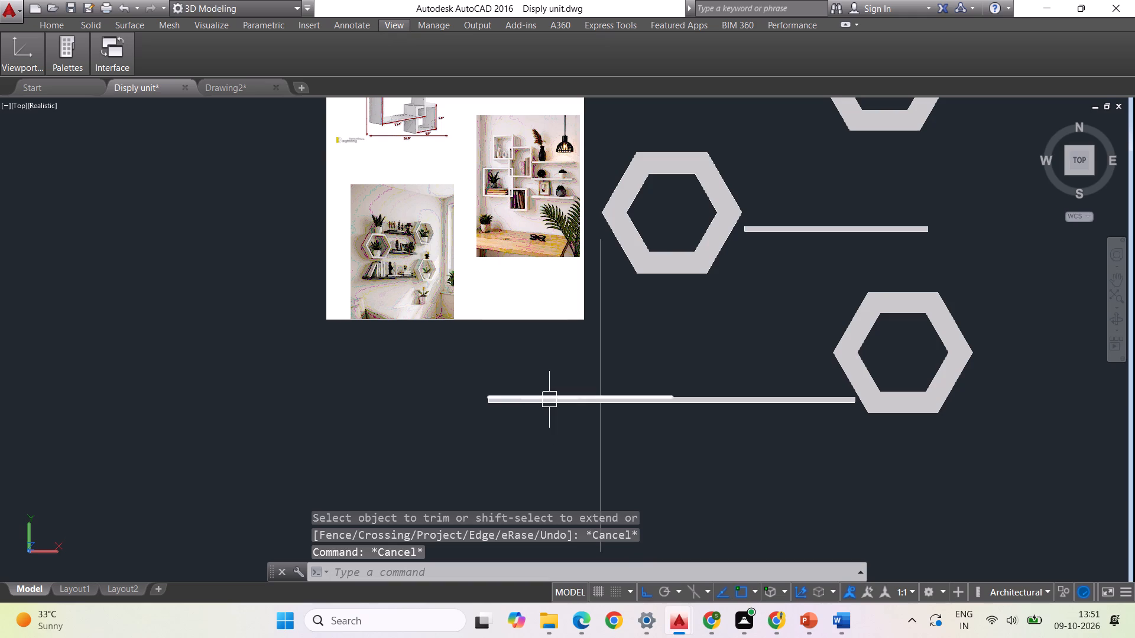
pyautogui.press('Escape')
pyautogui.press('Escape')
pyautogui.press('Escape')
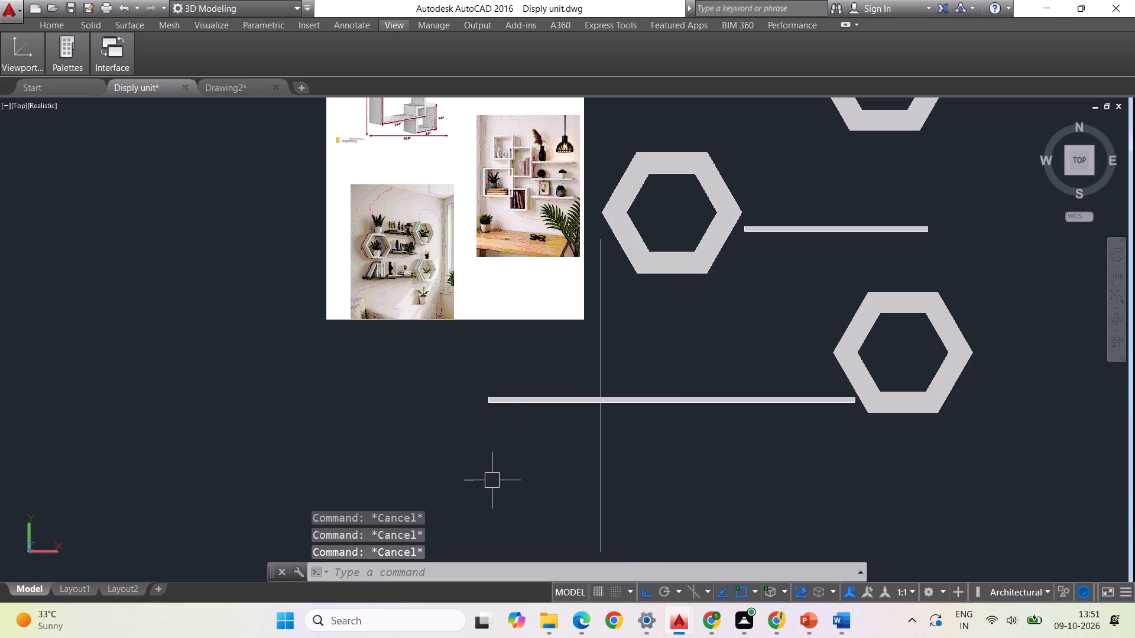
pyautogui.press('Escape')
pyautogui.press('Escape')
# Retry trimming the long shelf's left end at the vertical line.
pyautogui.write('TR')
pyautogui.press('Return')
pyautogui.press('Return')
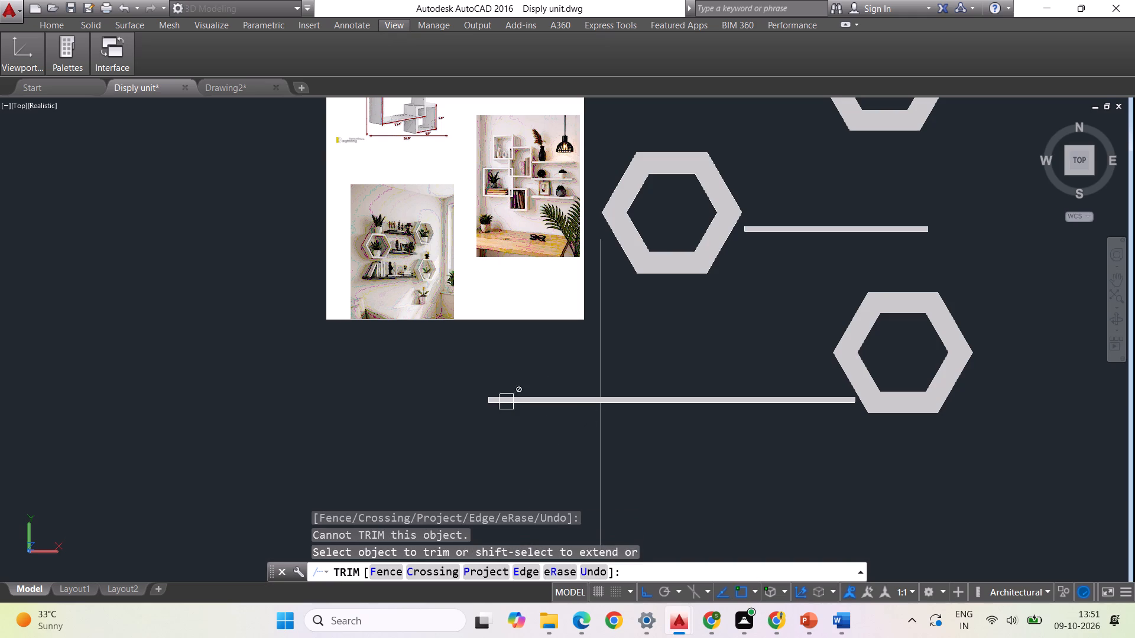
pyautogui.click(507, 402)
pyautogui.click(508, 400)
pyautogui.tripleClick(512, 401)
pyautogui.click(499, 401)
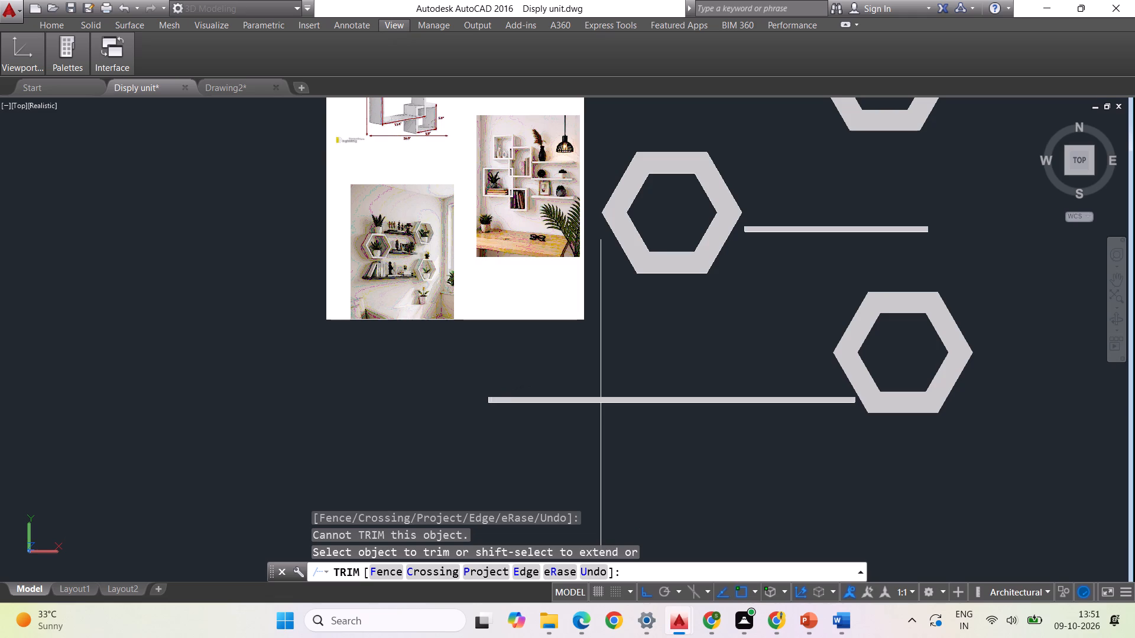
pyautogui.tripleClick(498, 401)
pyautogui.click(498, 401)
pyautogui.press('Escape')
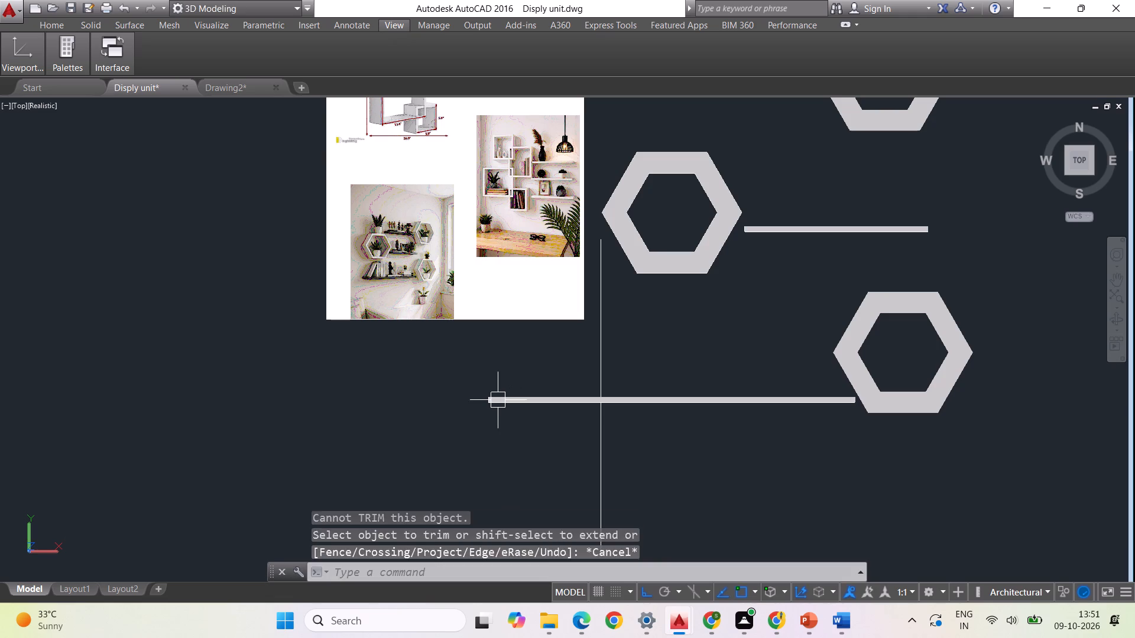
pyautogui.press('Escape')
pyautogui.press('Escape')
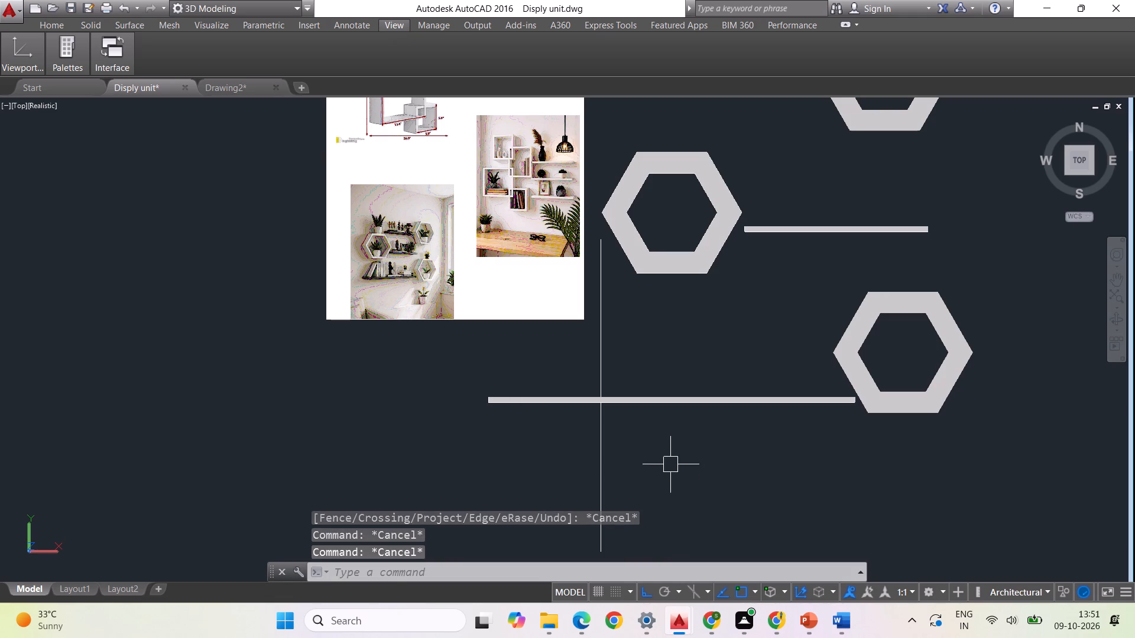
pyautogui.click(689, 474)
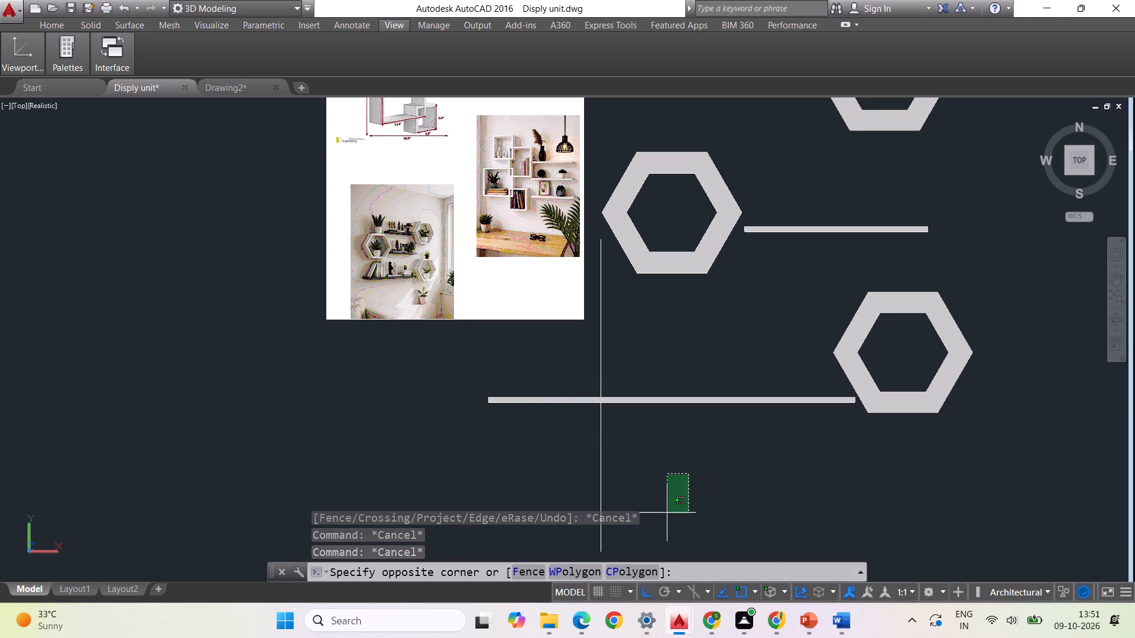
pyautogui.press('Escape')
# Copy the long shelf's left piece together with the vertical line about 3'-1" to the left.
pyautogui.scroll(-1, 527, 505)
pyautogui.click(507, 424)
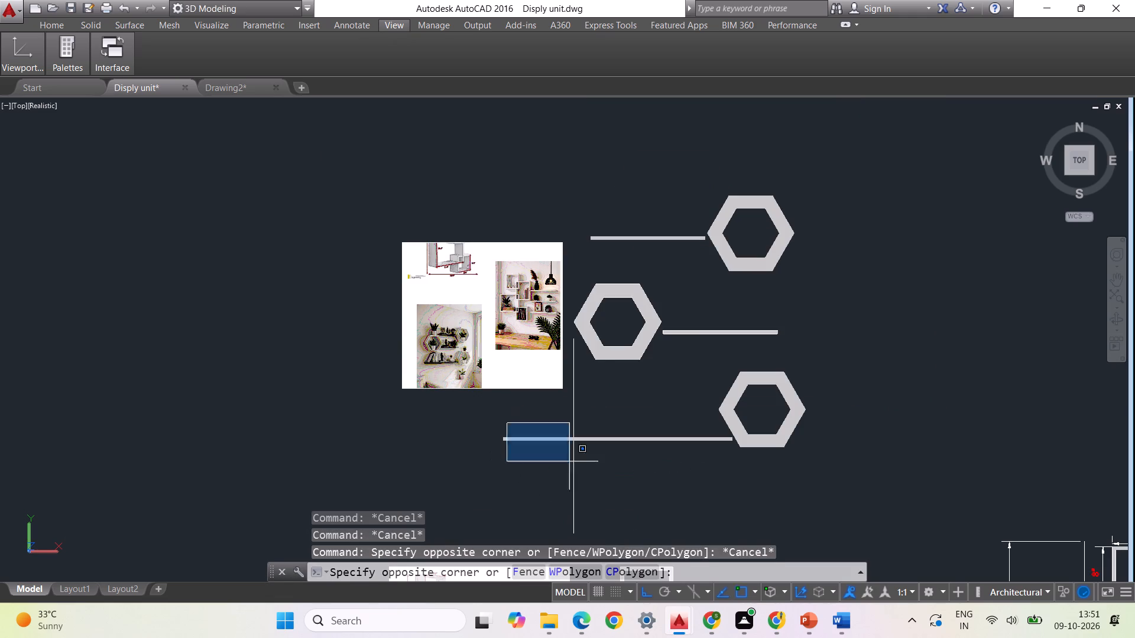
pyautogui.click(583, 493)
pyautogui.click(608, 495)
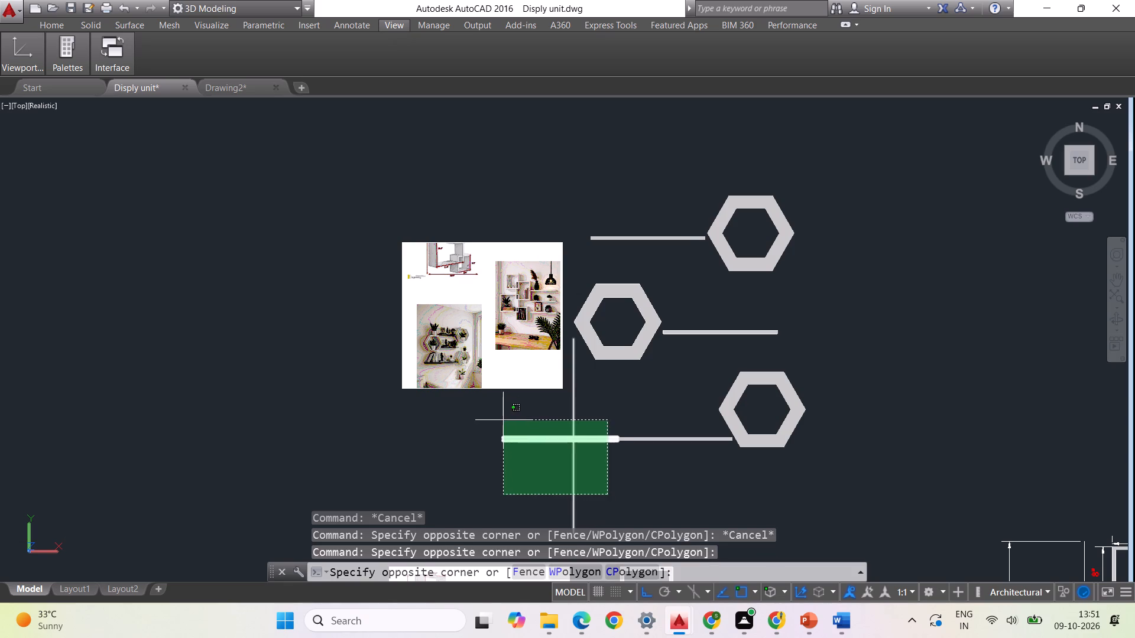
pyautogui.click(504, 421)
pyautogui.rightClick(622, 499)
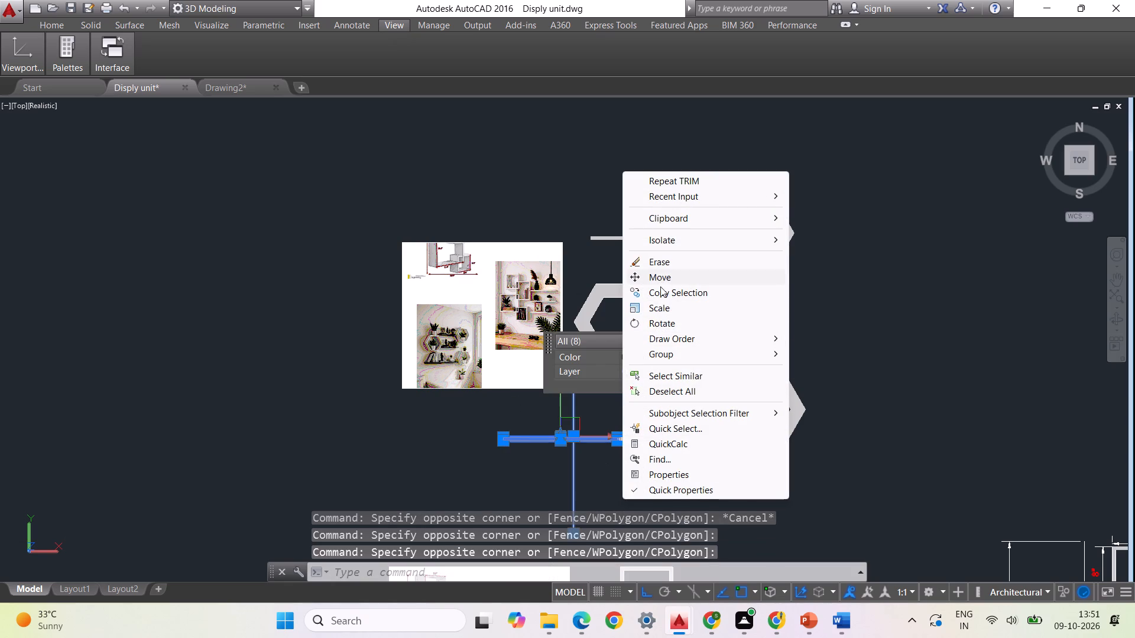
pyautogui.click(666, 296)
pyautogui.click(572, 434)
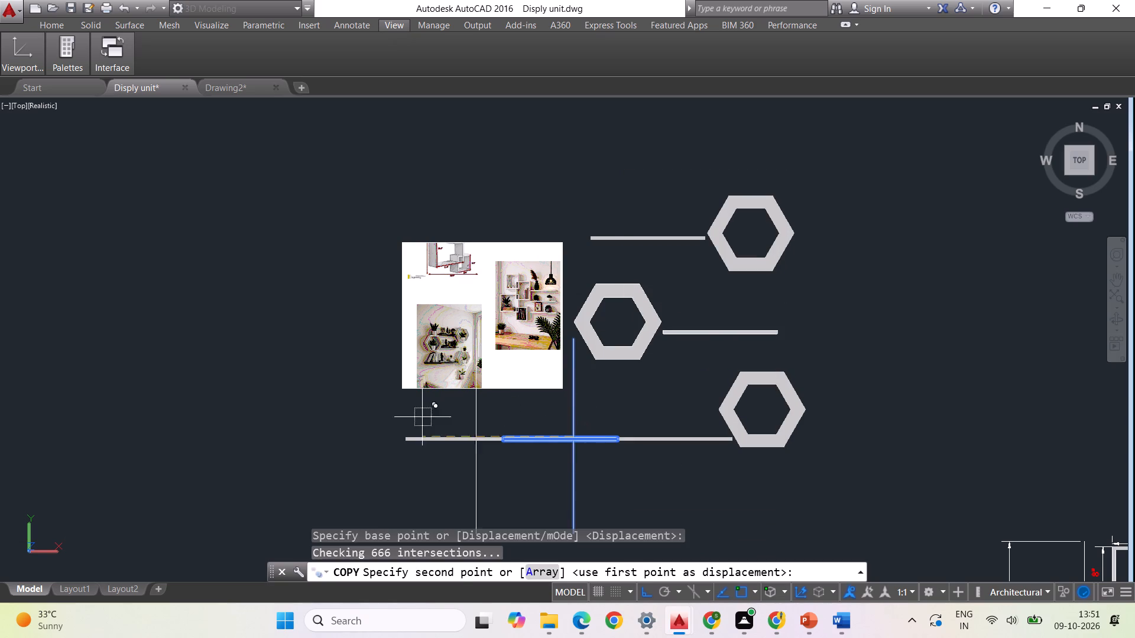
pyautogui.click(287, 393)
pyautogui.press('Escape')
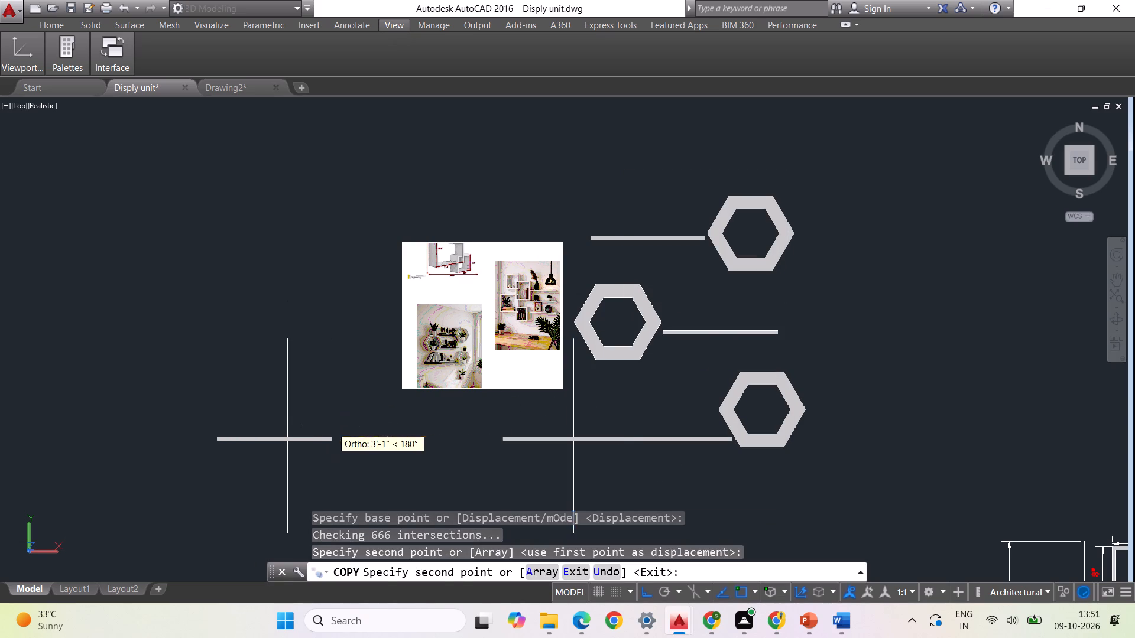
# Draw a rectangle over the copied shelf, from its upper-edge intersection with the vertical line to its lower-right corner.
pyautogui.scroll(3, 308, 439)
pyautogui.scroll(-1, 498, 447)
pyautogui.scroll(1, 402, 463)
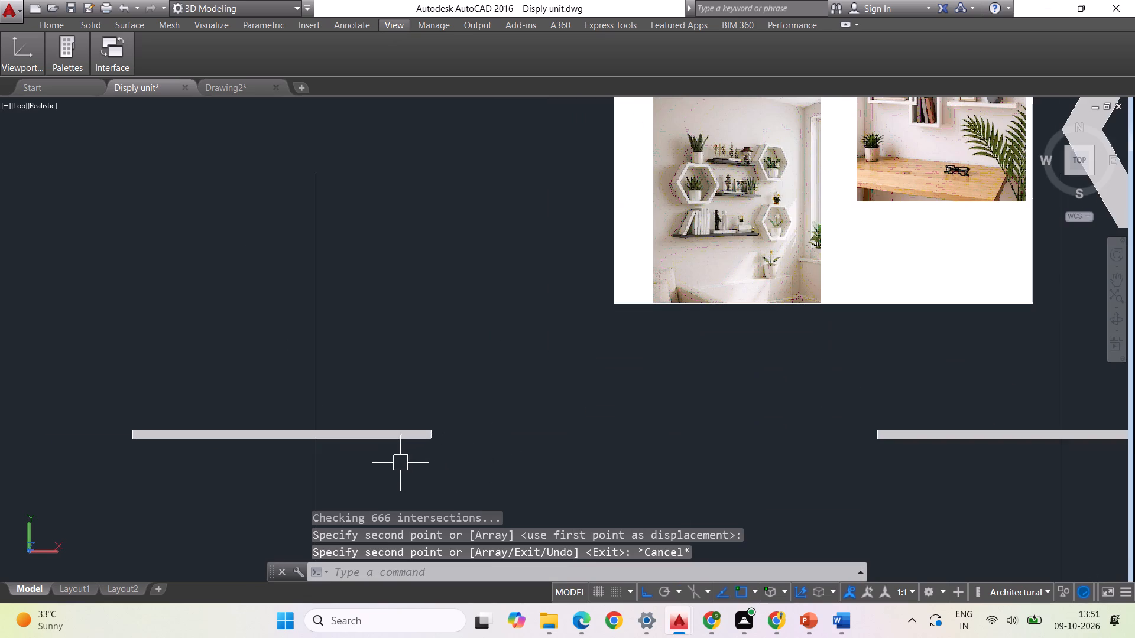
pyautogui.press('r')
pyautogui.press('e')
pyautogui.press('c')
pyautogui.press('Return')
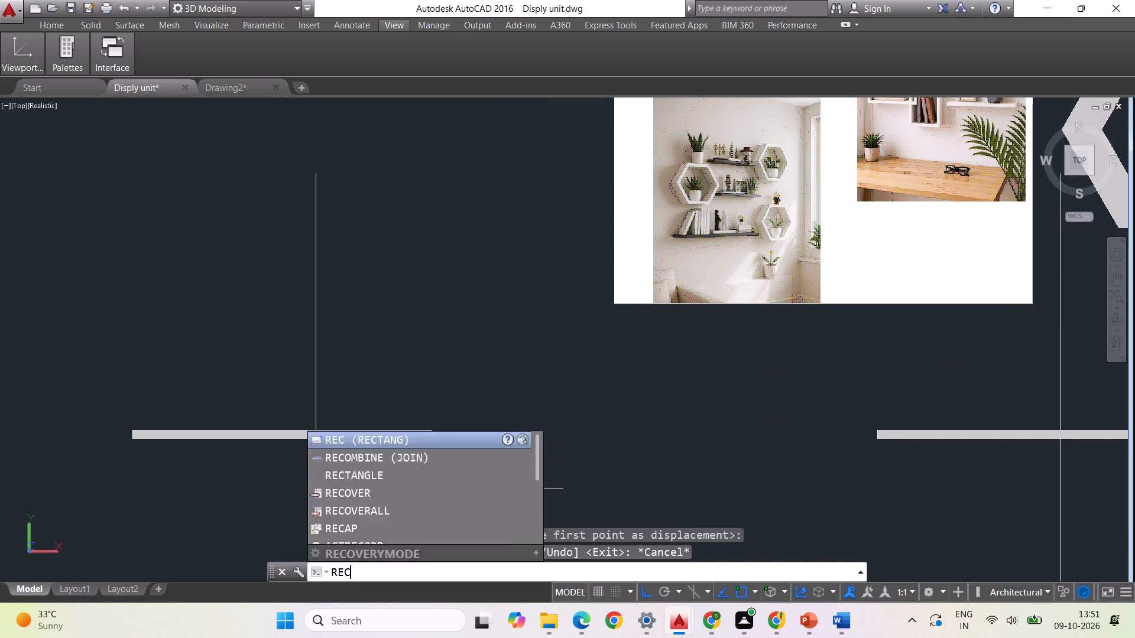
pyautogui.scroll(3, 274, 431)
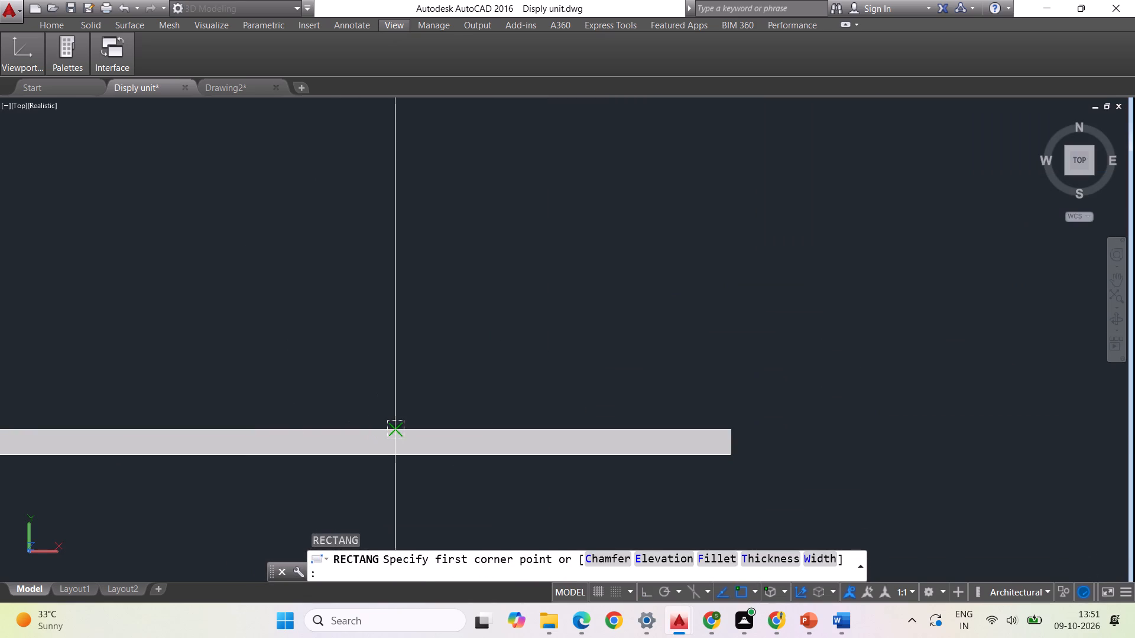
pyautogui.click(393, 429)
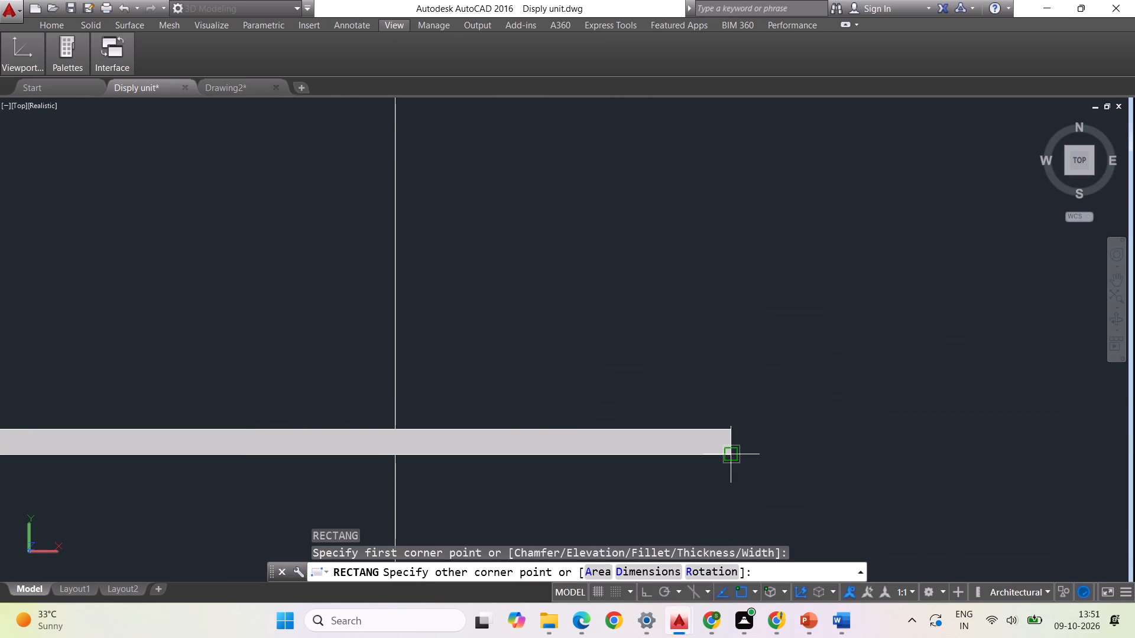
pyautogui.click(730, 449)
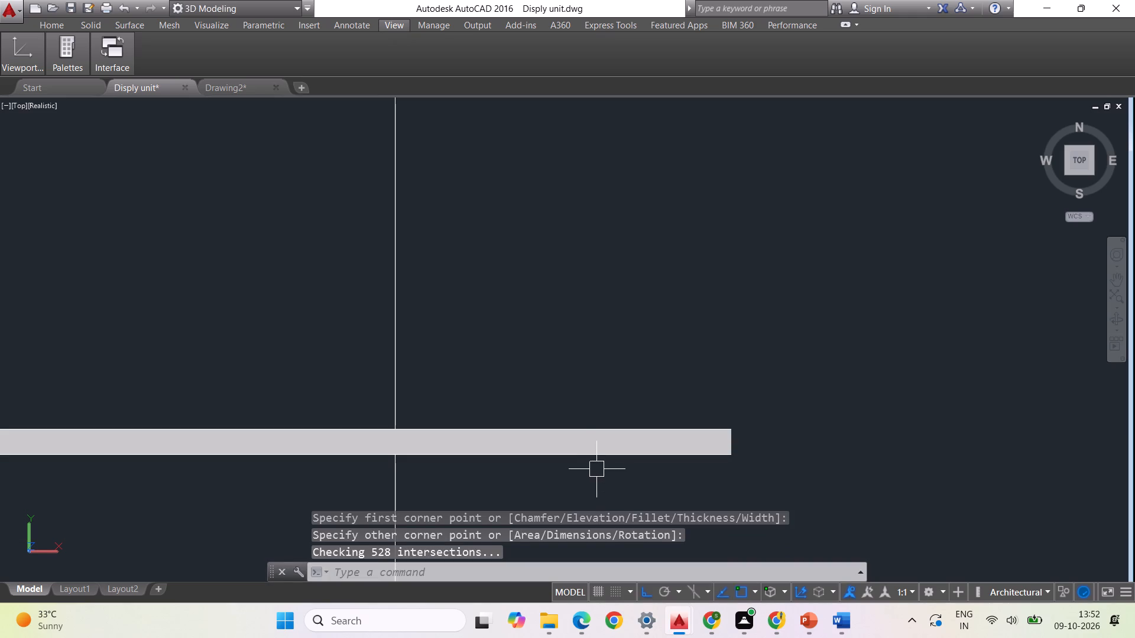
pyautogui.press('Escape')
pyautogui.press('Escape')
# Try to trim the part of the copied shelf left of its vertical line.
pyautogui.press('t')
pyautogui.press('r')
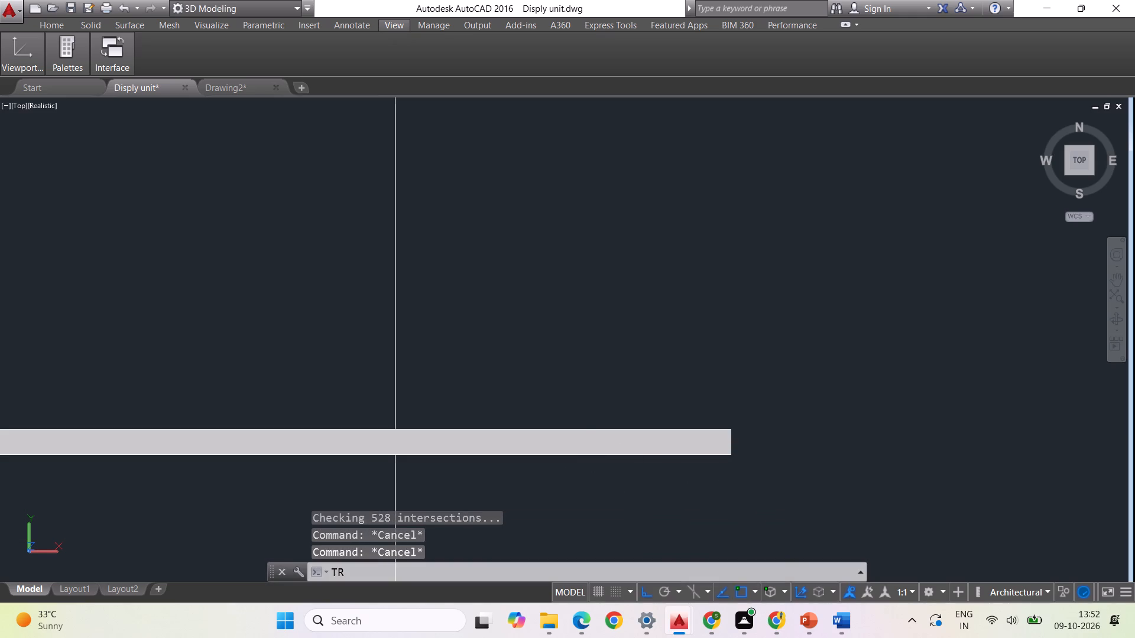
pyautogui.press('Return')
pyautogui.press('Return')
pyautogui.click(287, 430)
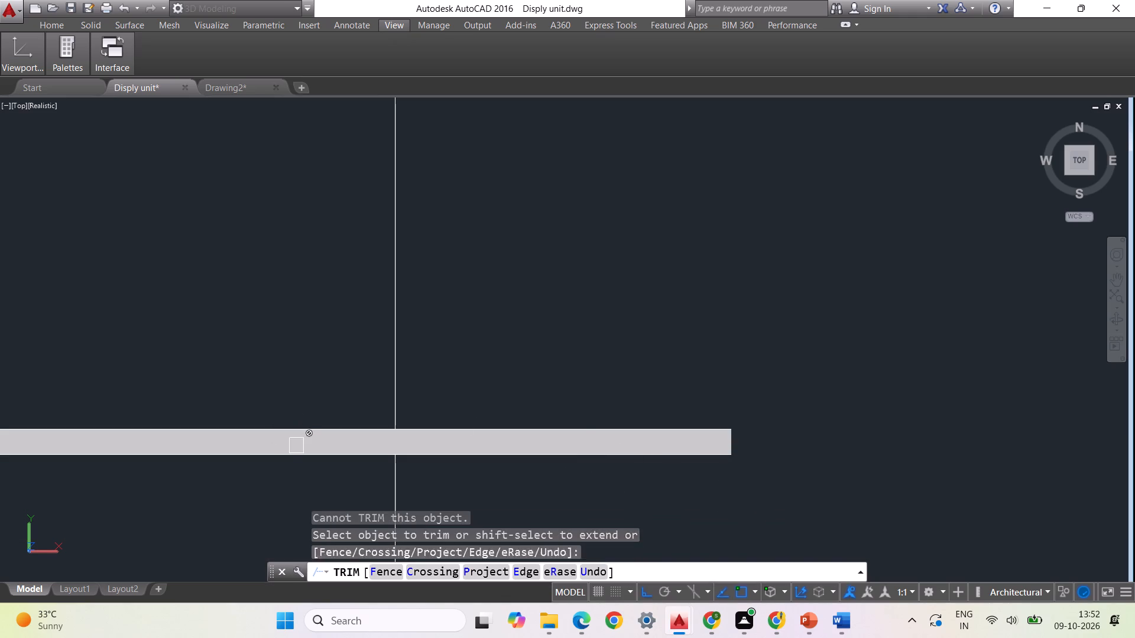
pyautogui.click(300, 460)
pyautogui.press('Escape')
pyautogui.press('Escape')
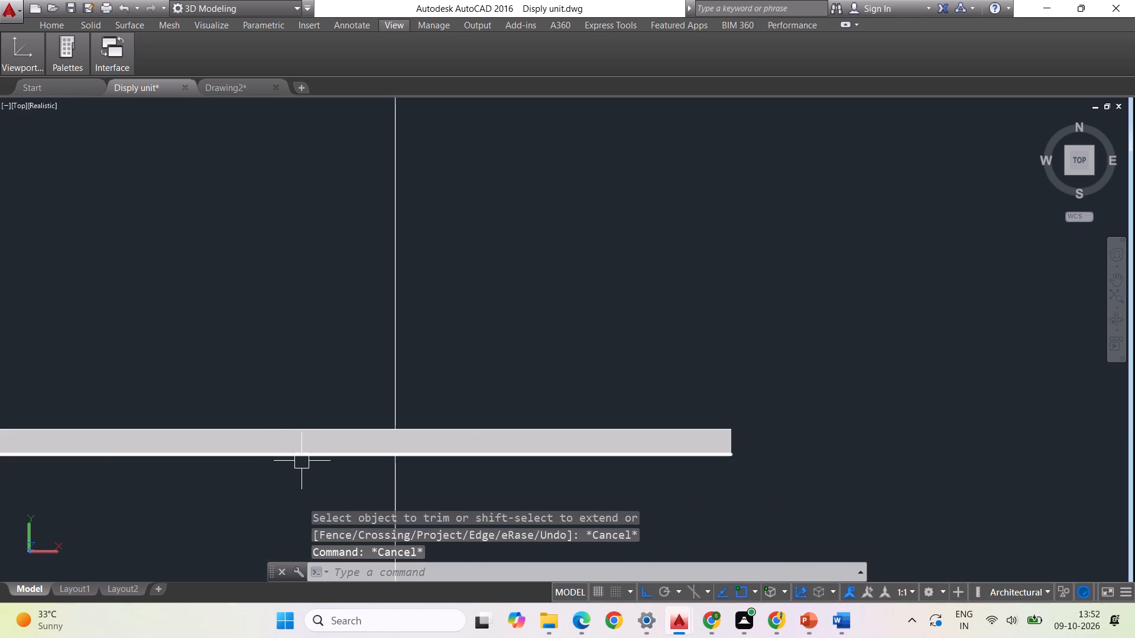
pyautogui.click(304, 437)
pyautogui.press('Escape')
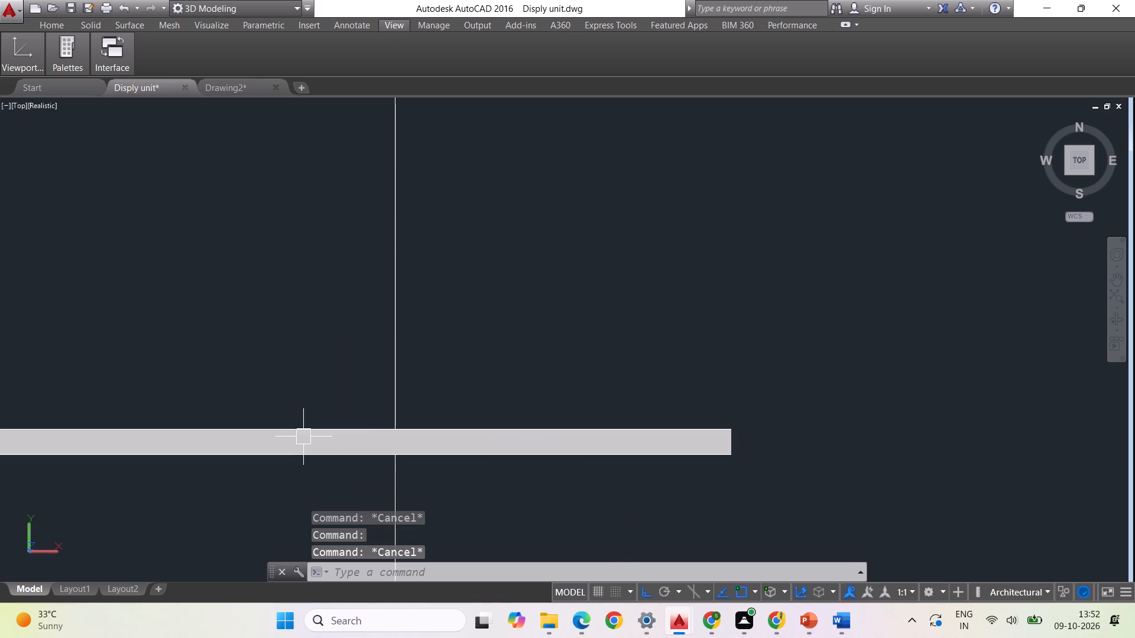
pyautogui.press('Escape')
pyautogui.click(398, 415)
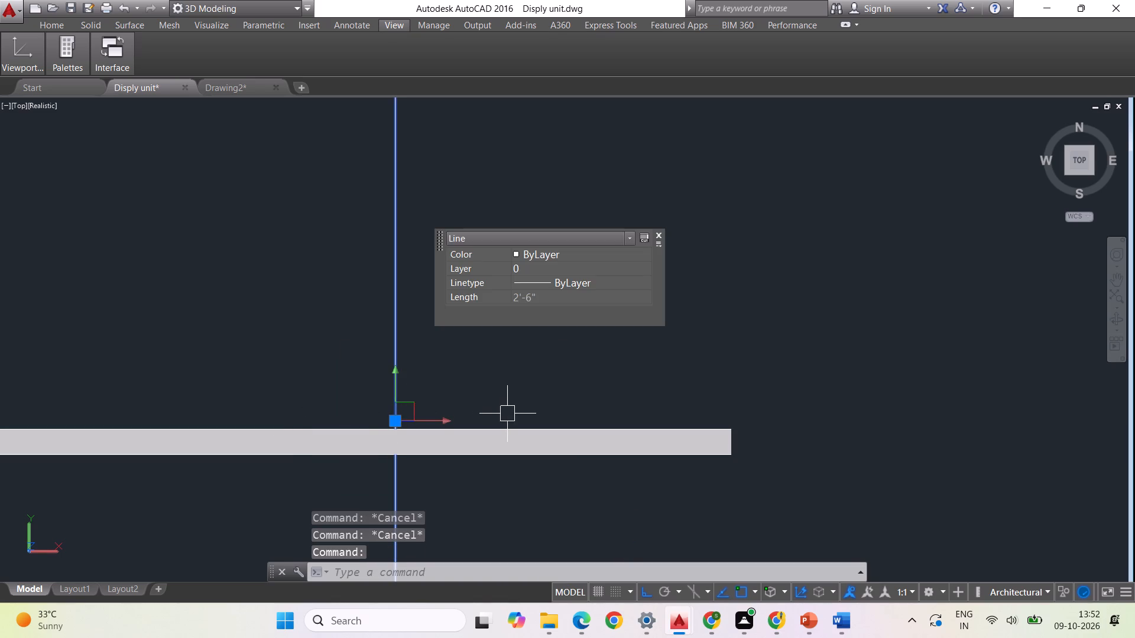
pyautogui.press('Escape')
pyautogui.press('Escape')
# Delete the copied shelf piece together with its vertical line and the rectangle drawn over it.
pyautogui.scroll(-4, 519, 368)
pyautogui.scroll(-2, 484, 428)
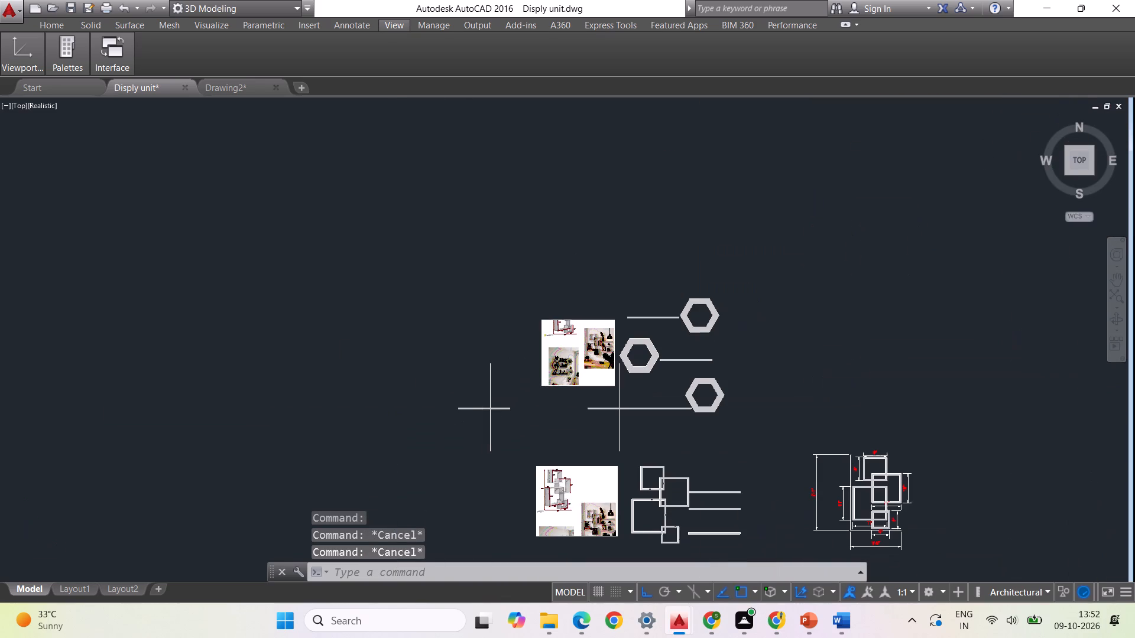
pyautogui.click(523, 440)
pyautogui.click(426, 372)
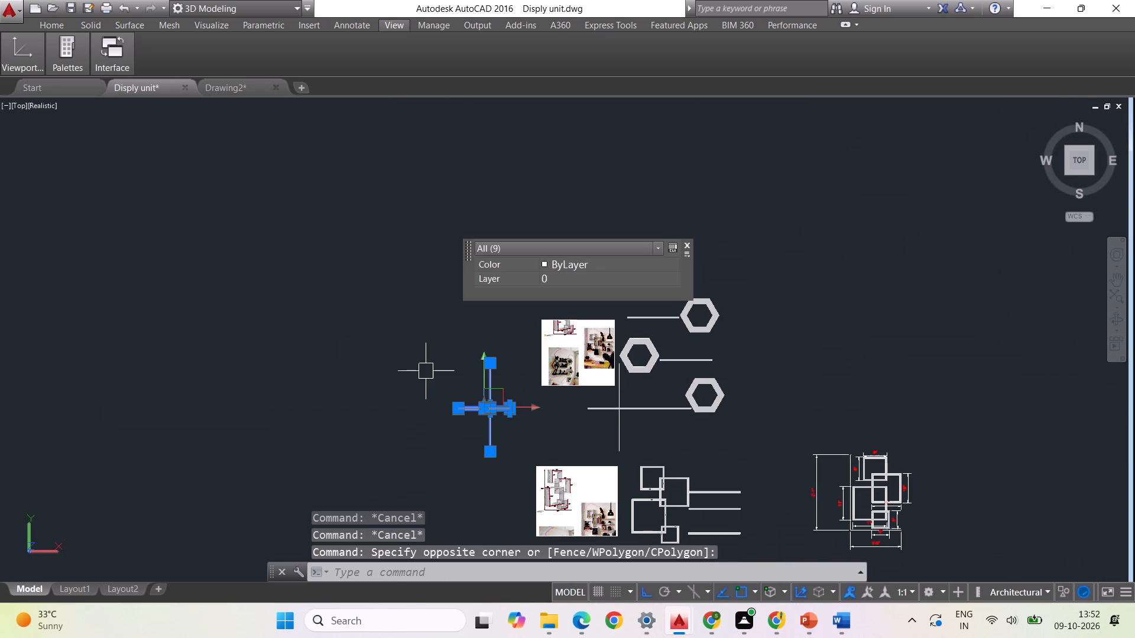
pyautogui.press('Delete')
# Delete the original vertical line crossing the long shelf below the middle hexagon.
pyautogui.click(621, 432)
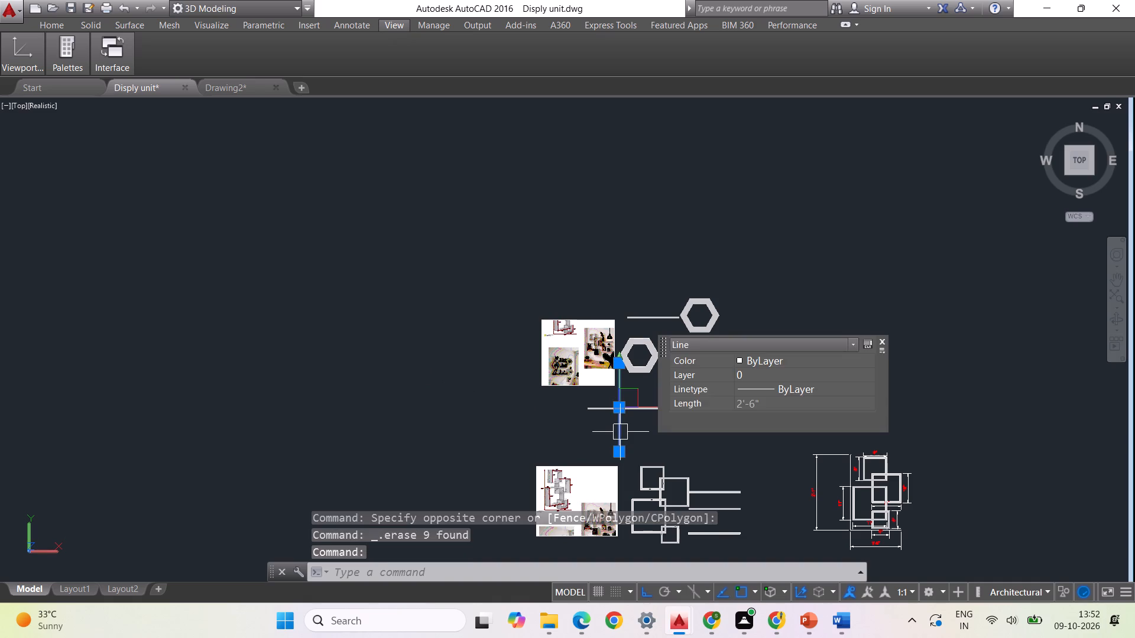
pyautogui.press('Delete')
# Delete the three extruded surfaces covering the left half of the lowest long shelf.
pyautogui.click(589, 409)
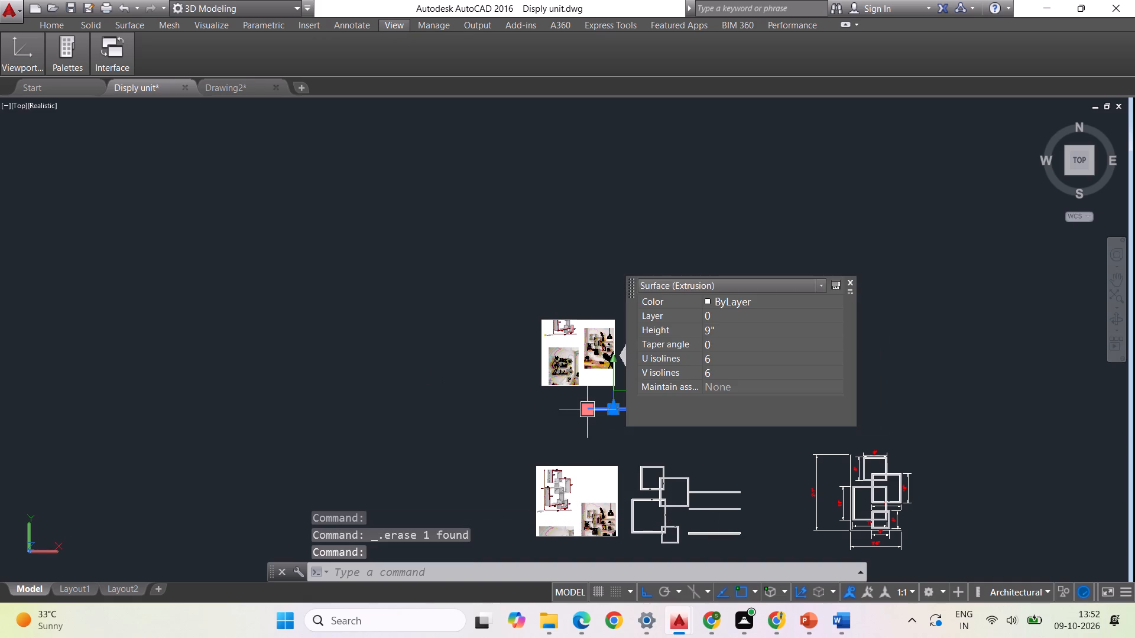
pyautogui.press('Delete')
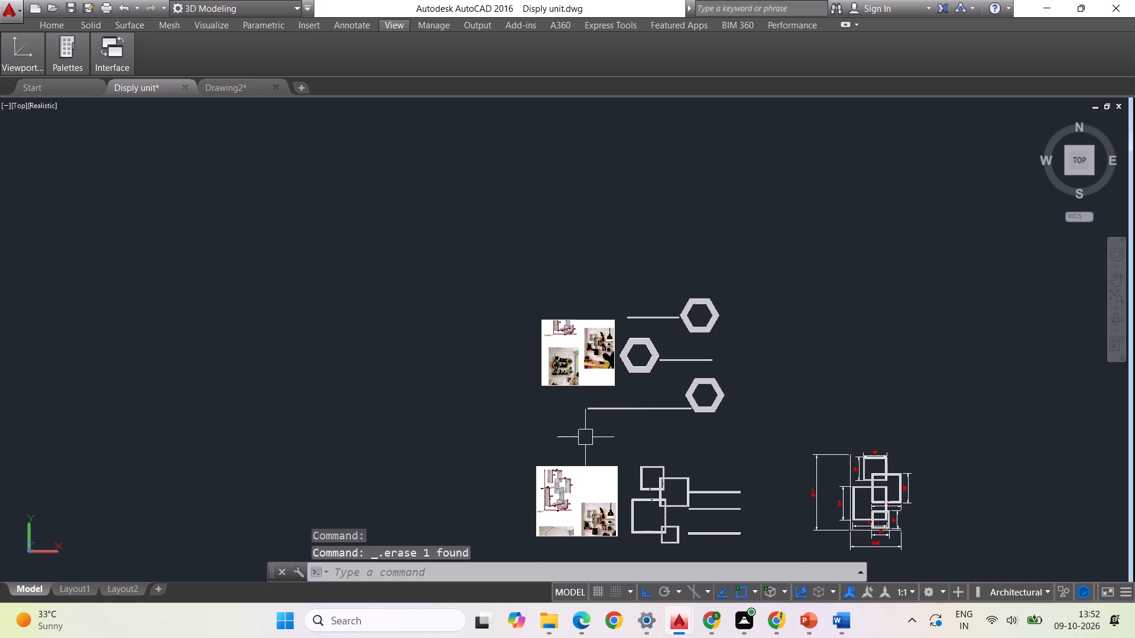
pyautogui.click(596, 408)
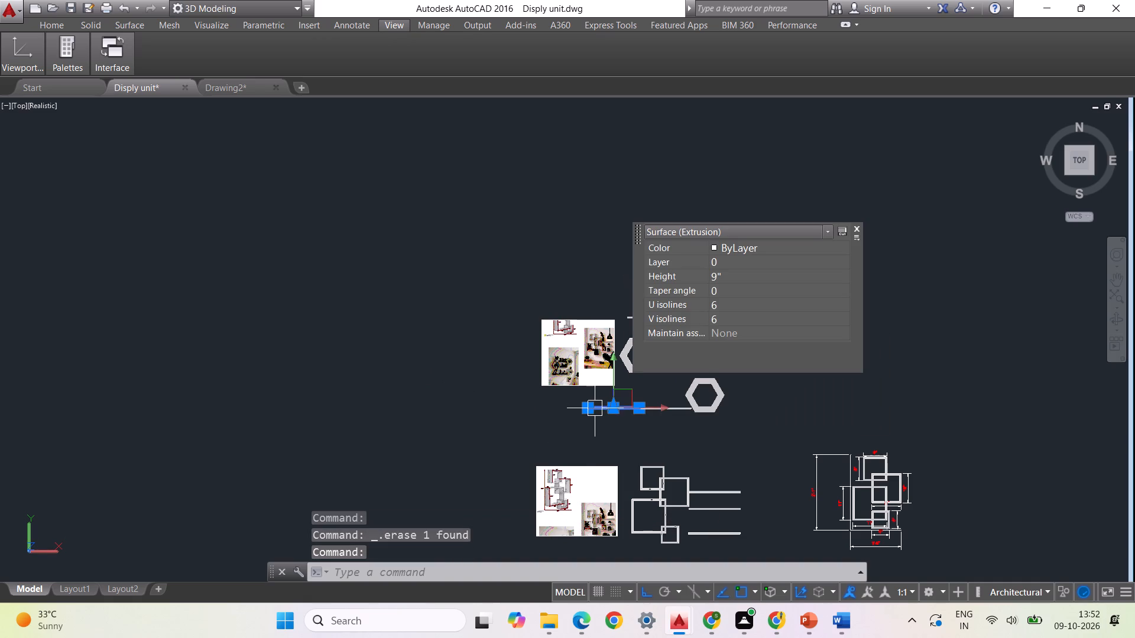
pyautogui.press('Delete')
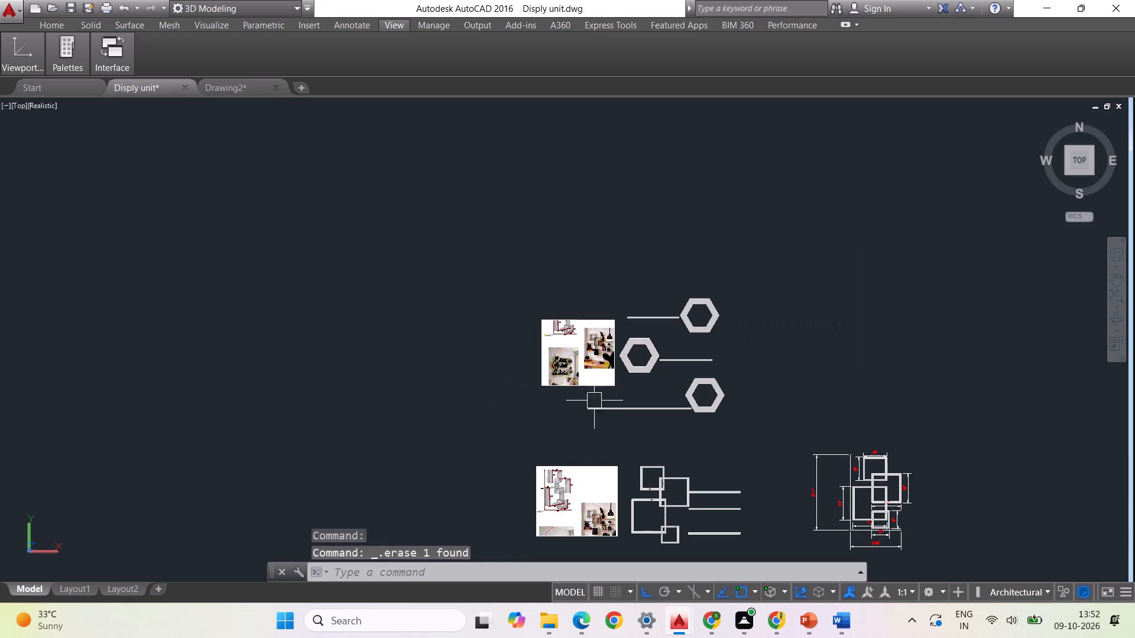
pyautogui.click(597, 408)
pyautogui.press('Delete')
pyautogui.scroll(6, 623, 401)
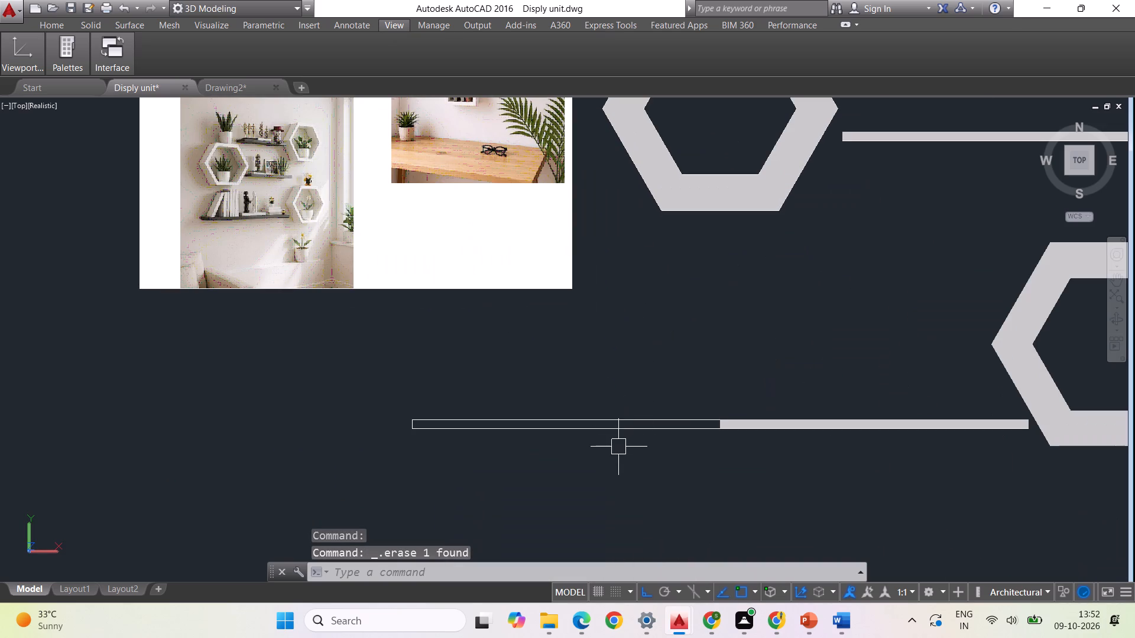
pyautogui.click(574, 424)
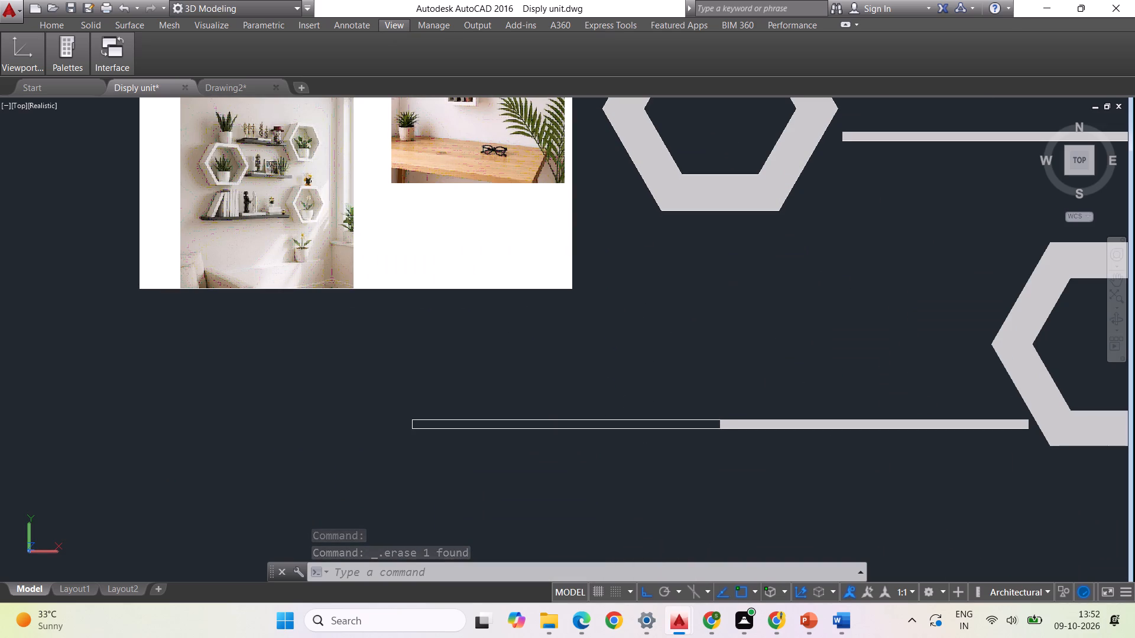
pyautogui.press('Escape')
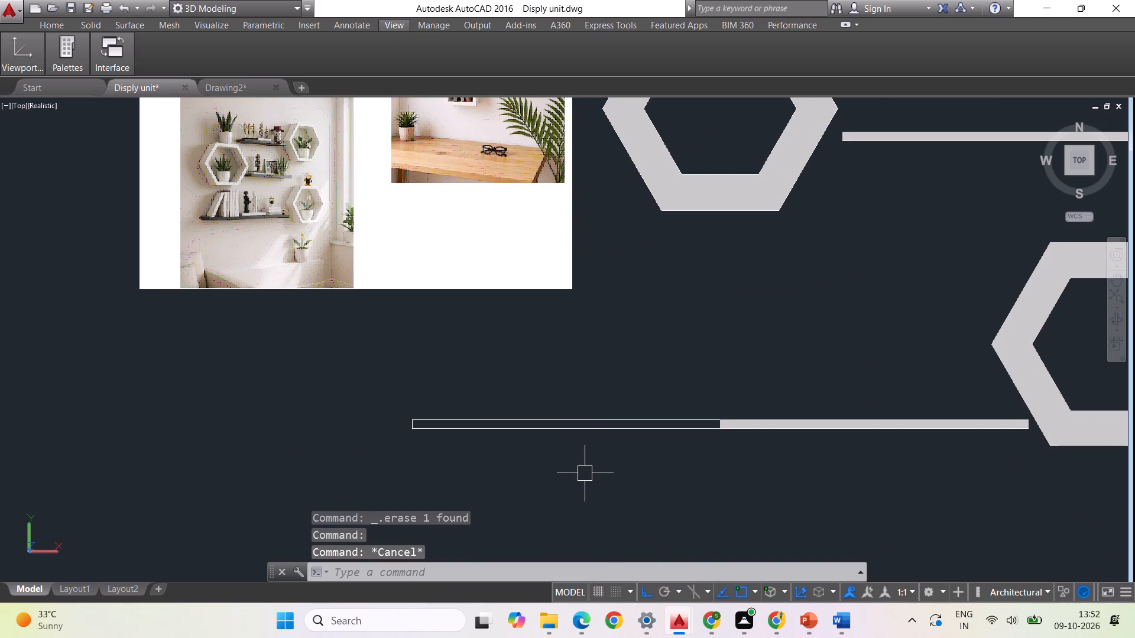
# Draw a vertical line about 1'-9" long crossing the outlined left half of the lowest long shelf.
pyautogui.press('Escape')
pyautogui.press('l')
pyautogui.press('Return')
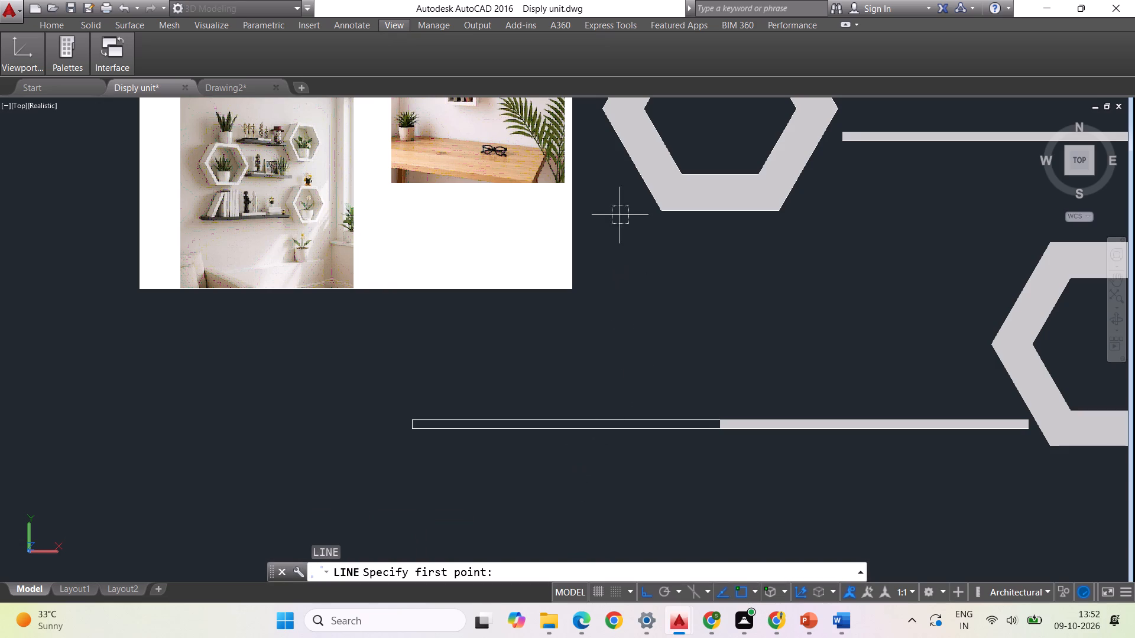
pyautogui.click(596, 133)
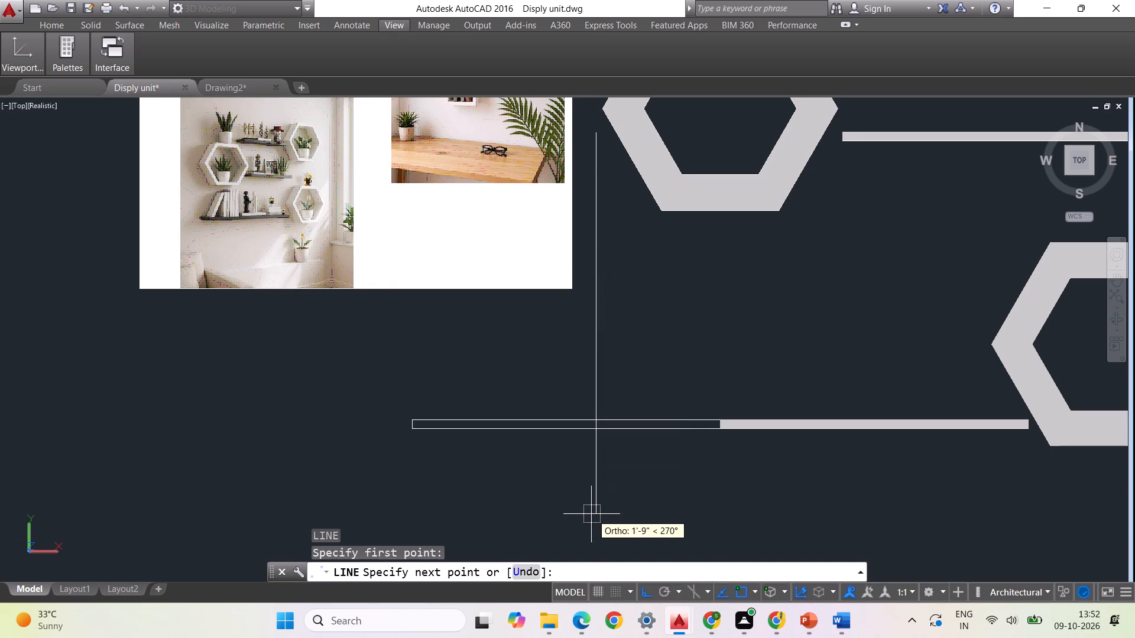
pyautogui.click(592, 515)
pyautogui.press('Escape')
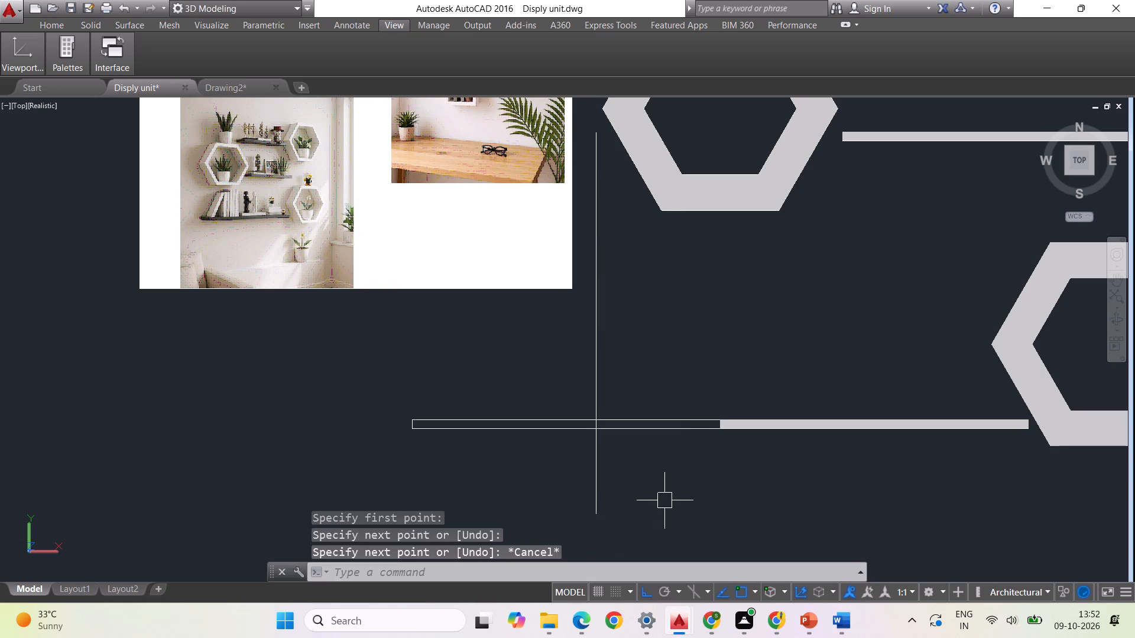
pyautogui.press('Escape')
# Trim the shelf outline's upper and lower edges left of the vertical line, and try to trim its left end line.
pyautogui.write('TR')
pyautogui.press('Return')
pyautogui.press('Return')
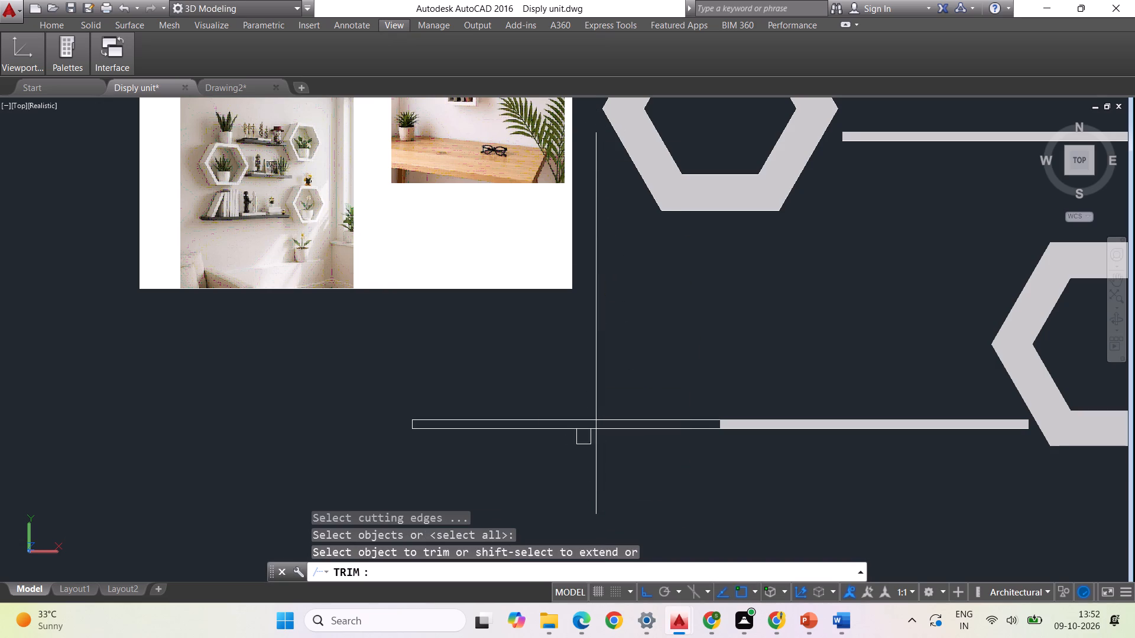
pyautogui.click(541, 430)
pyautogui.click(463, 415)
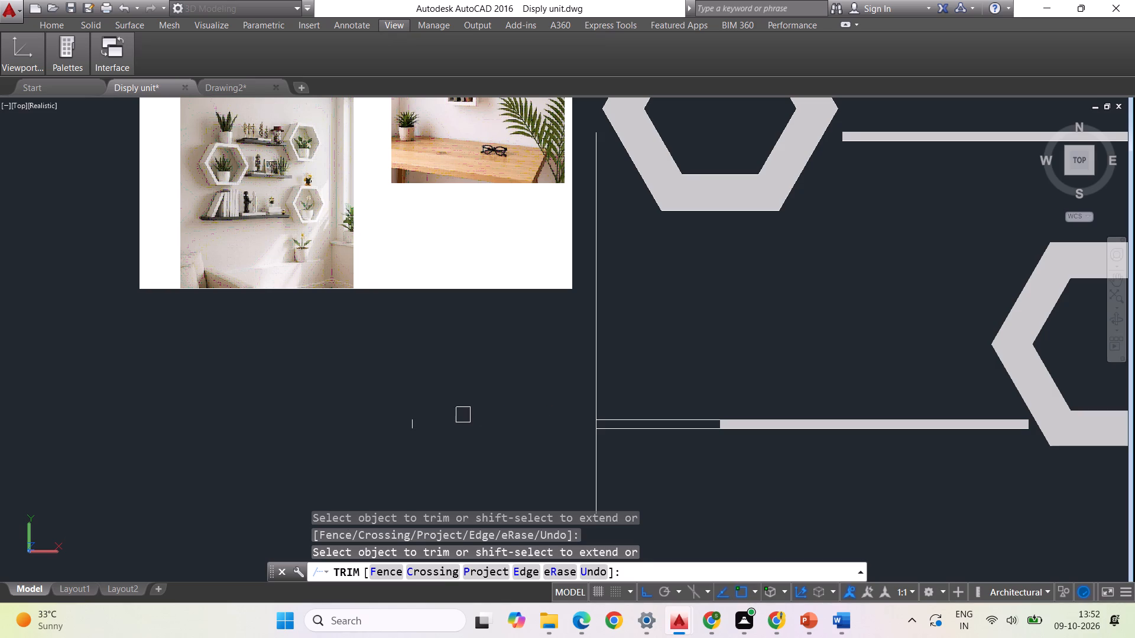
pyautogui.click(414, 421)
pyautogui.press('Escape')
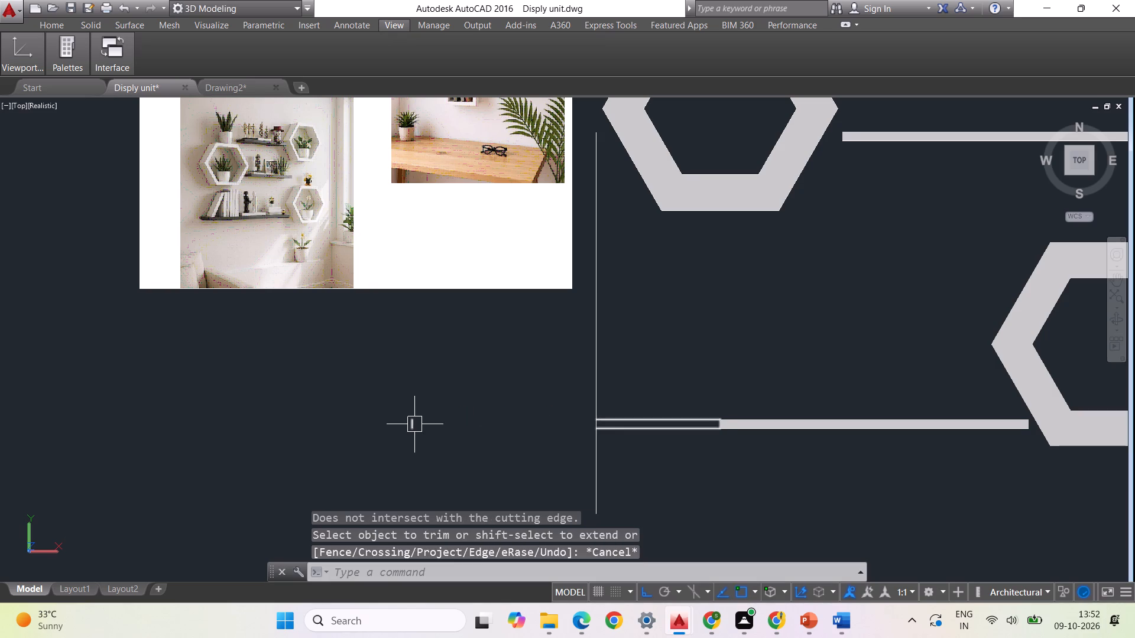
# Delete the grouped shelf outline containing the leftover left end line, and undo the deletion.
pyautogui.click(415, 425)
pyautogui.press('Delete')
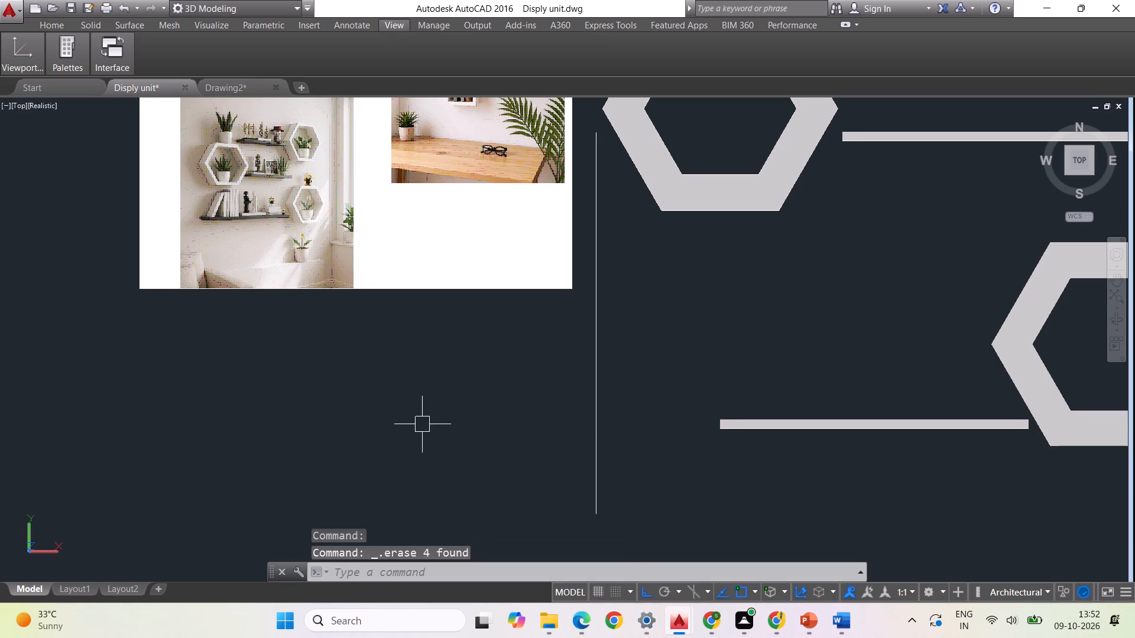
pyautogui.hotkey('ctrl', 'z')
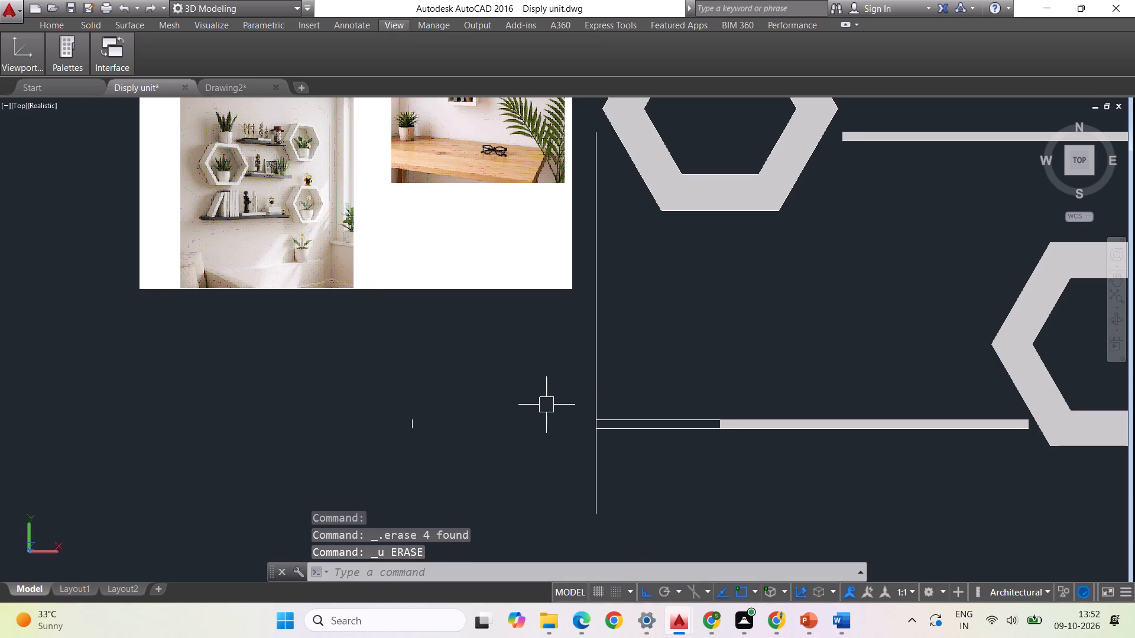
# Trim the vertical line above and below the shelf outline, leaving only the short piece closing its left end.
pyautogui.press('Escape')
pyautogui.press('Escape')
pyautogui.press('t')
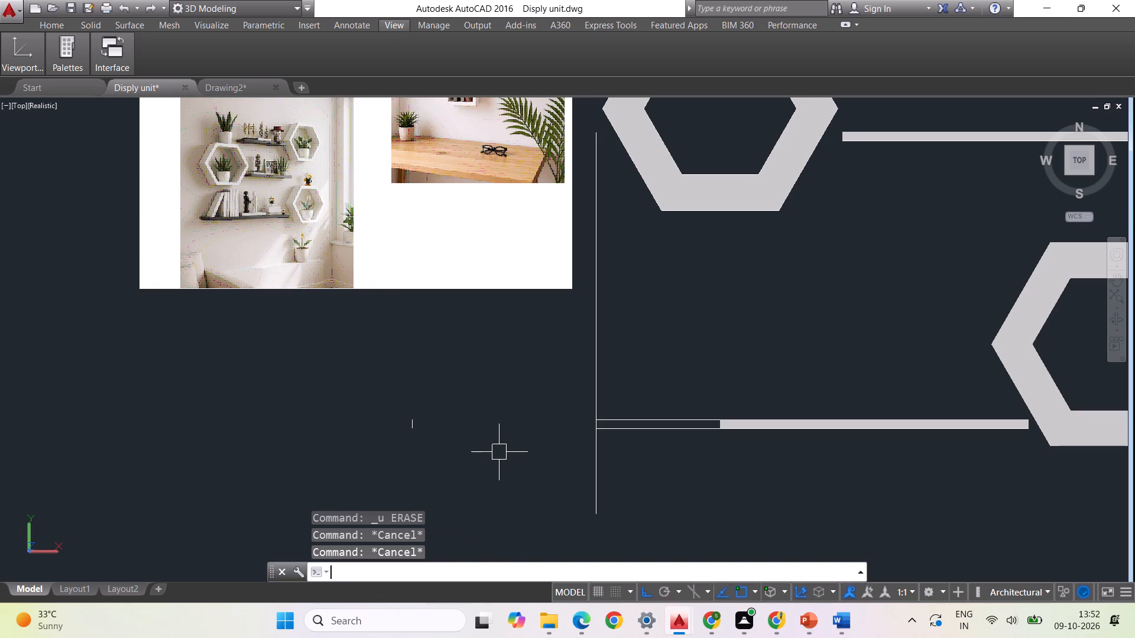
pyautogui.press('r')
pyautogui.press('Return')
pyautogui.press('Return')
pyautogui.click(417, 424)
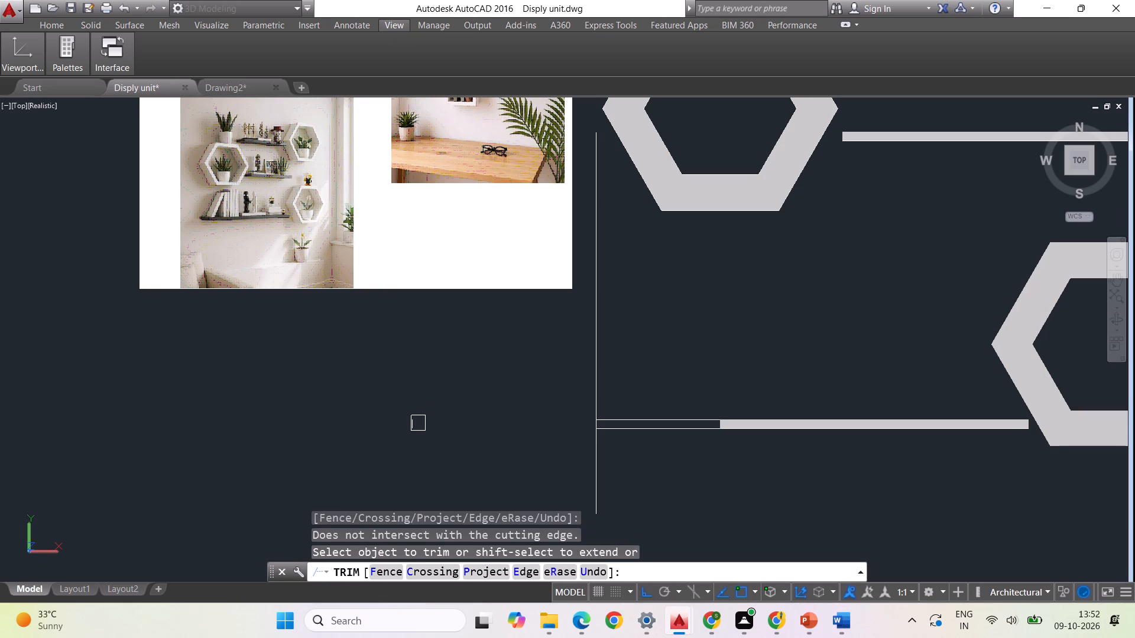
pyautogui.click(592, 344)
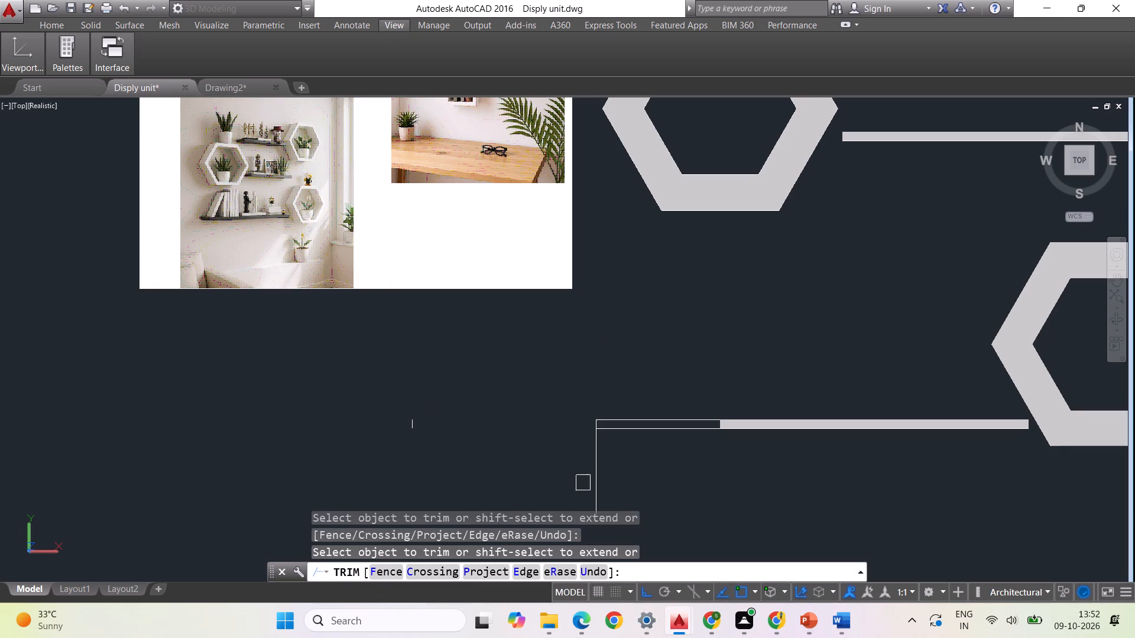
pyautogui.click(591, 477)
pyautogui.press('Escape')
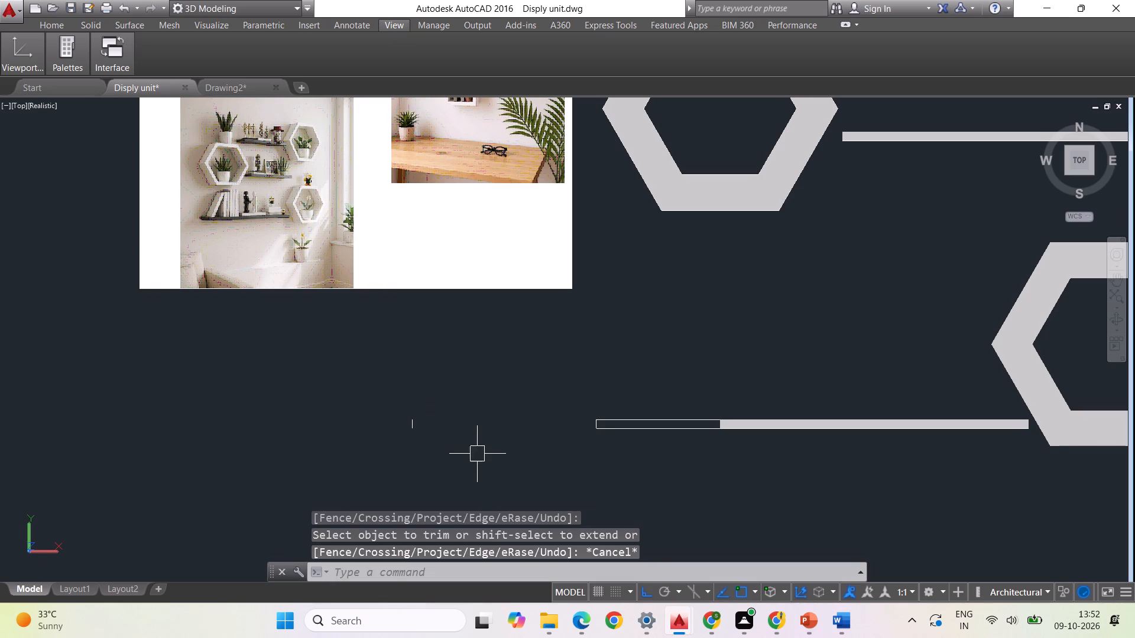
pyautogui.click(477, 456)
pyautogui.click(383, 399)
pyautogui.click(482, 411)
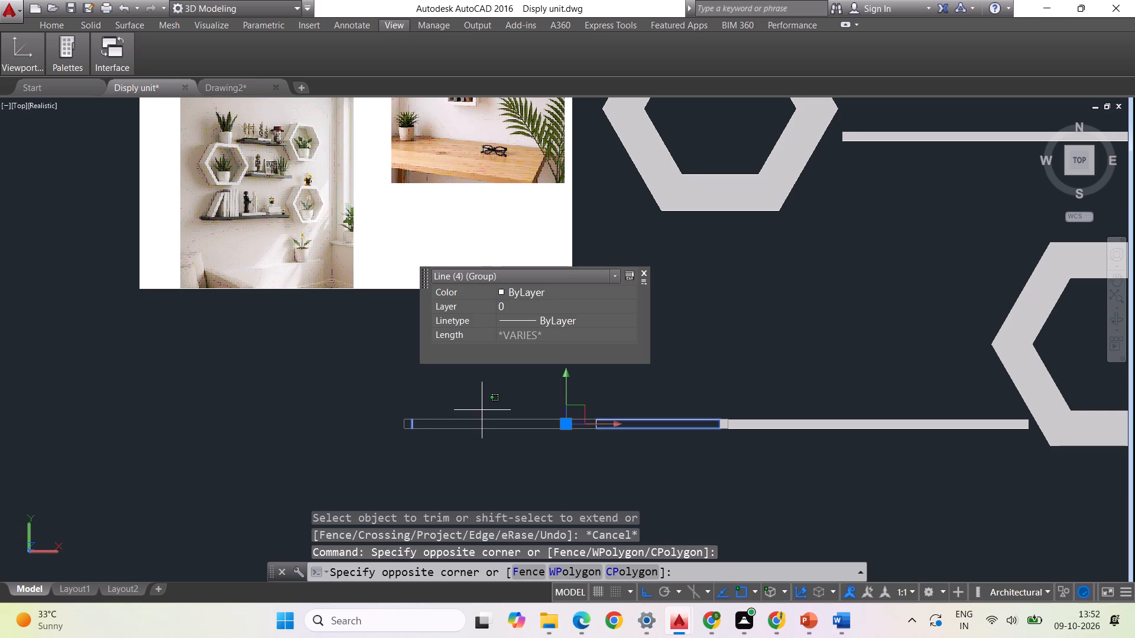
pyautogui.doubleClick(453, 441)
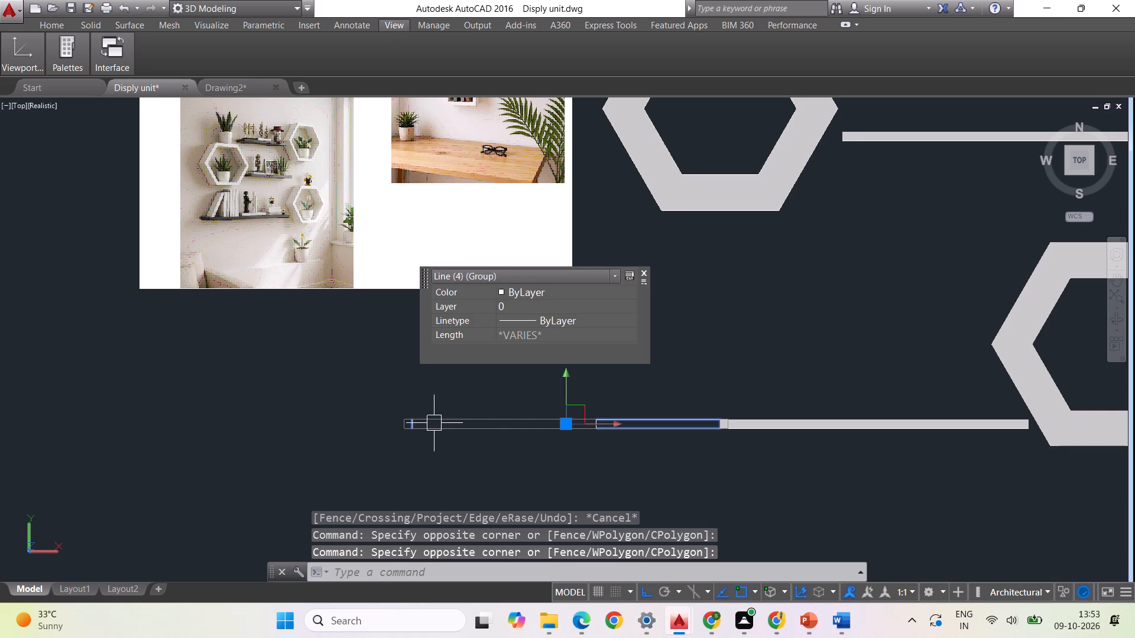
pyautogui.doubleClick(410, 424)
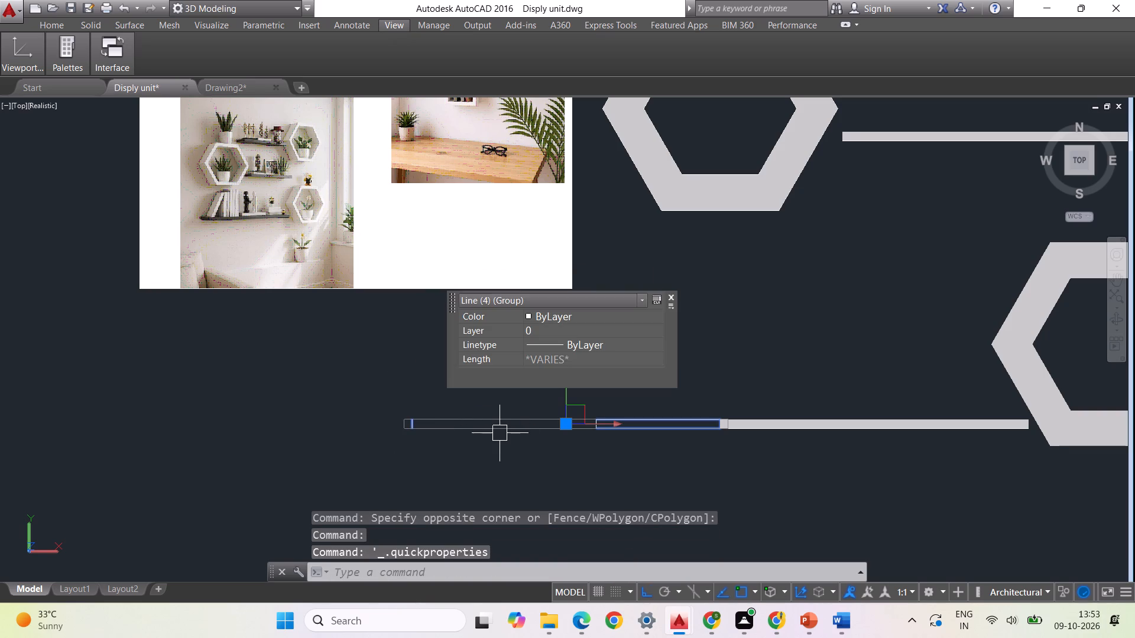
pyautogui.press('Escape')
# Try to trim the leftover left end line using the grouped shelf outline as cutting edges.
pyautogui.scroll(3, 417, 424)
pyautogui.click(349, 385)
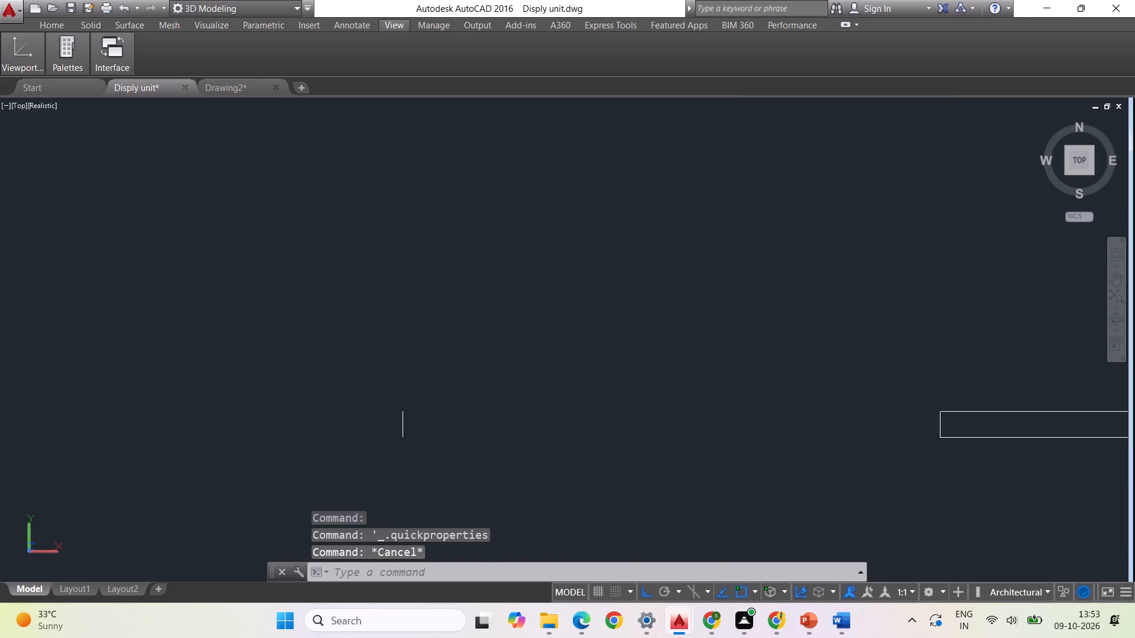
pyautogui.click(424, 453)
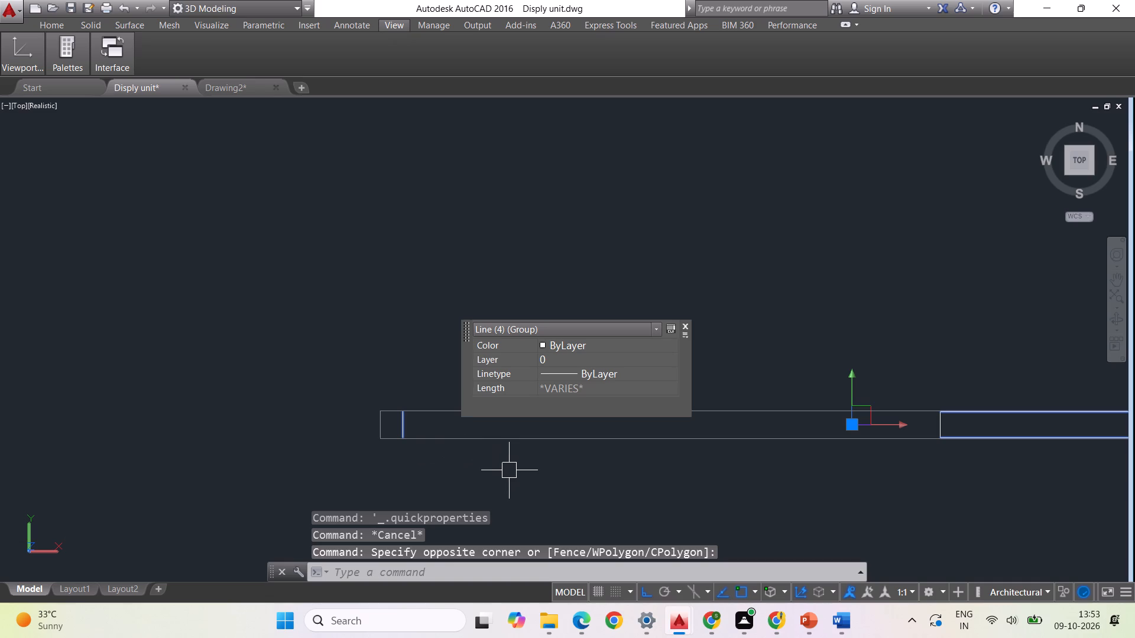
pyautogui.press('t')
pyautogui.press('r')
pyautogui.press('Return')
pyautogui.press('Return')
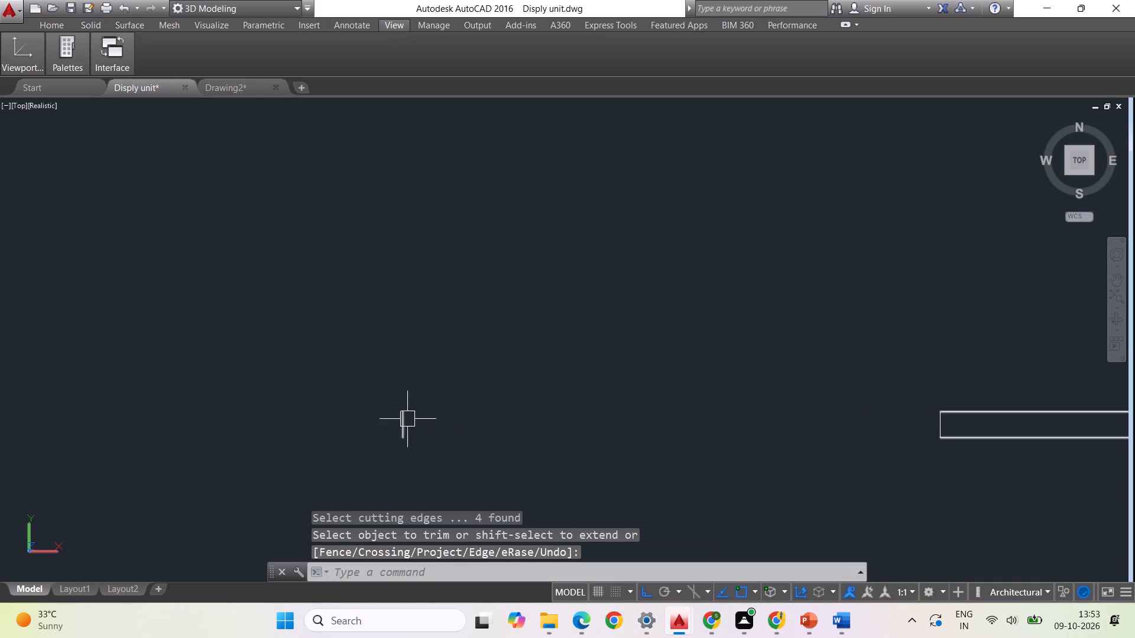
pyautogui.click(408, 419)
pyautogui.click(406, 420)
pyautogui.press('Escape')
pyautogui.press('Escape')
# Delete the grouped shelf outline together with its leftover left end line, keeping the short vertical line.
pyautogui.scroll(-3, 460, 444)
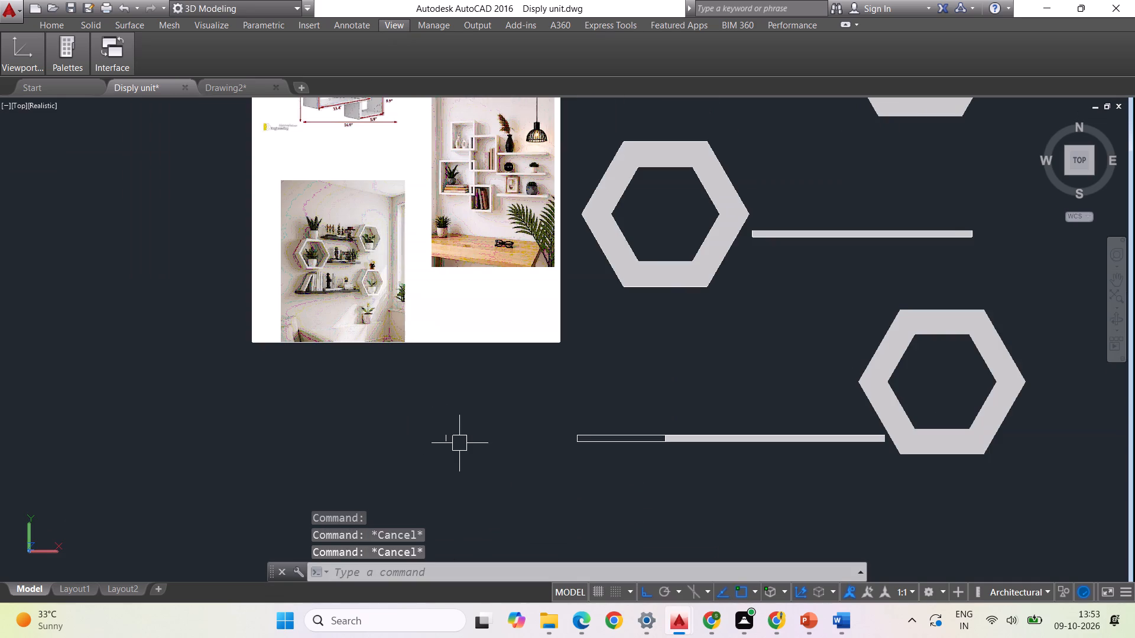
pyautogui.scroll(1, 604, 441)
pyautogui.moveTo(443, 461); pyautogui.dragTo(437, 458)
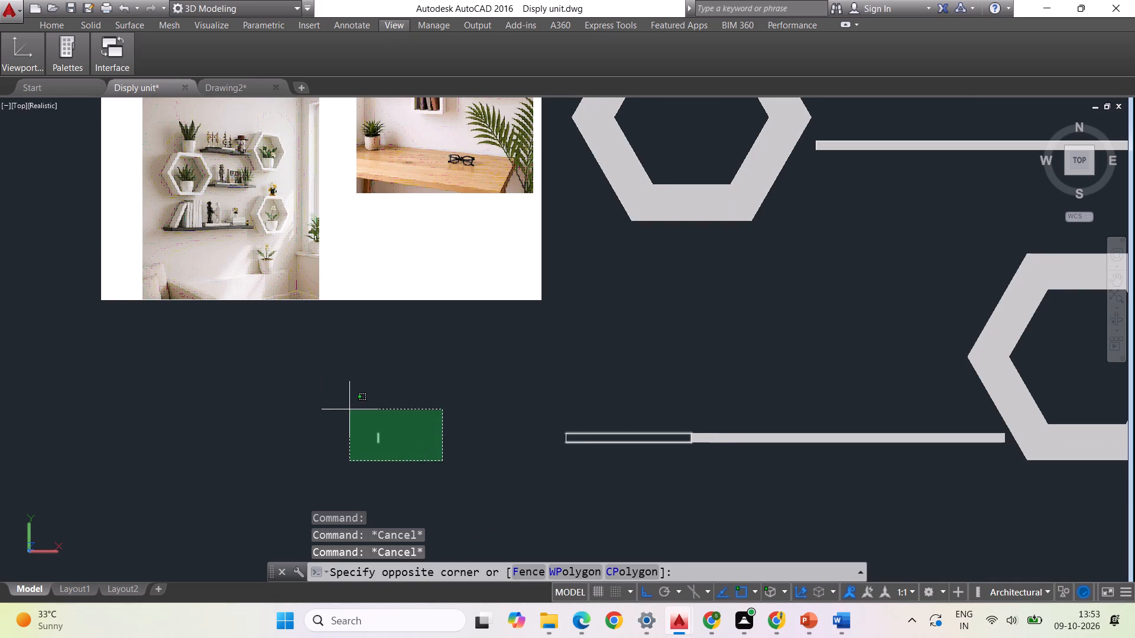
pyautogui.click(350, 410)
pyautogui.press('Delete')
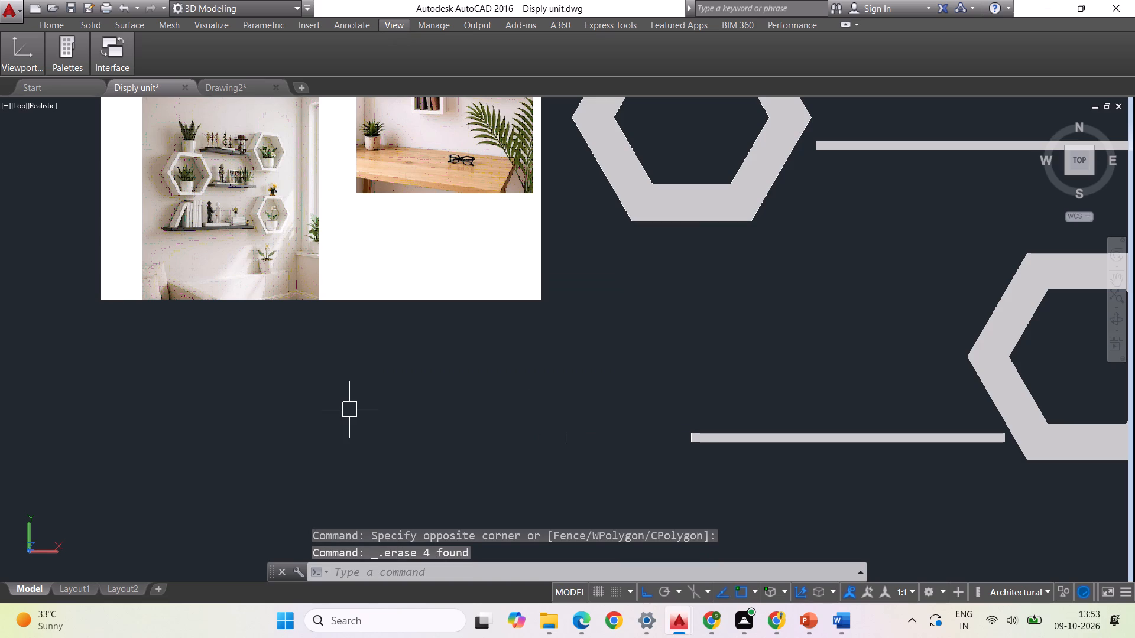
pyautogui.press('Escape')
pyautogui.press('Escape')
pyautogui.press('Escape')
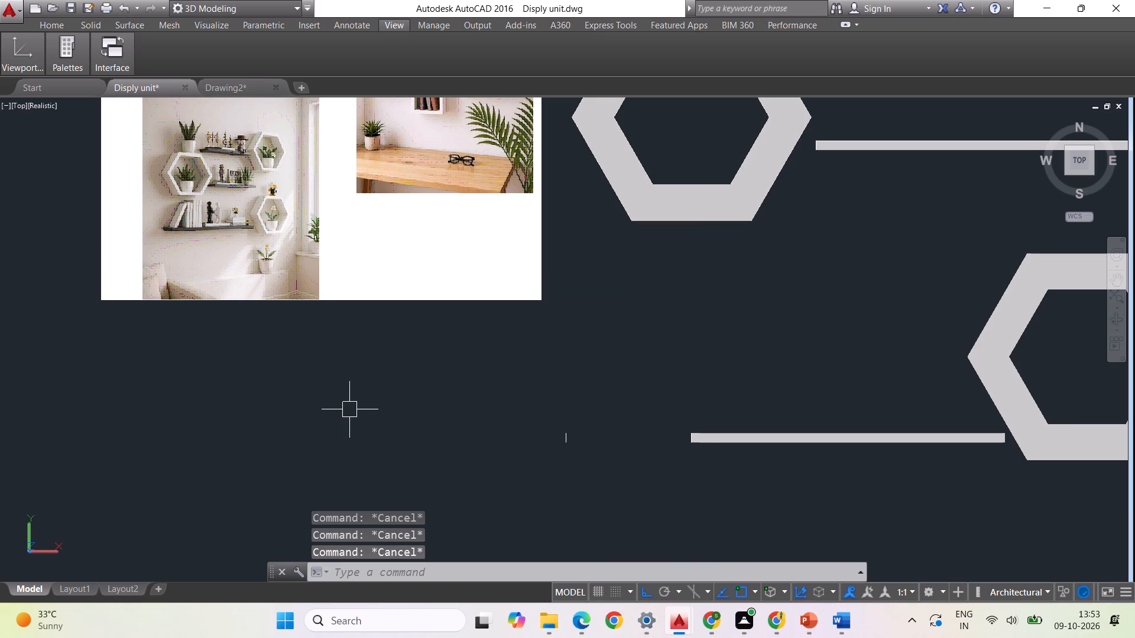
# Draw a horizontal line from the short vertical line's upper end to the upper-left corner of the remaining shelf.
pyautogui.press('l')
pyautogui.press('Return')
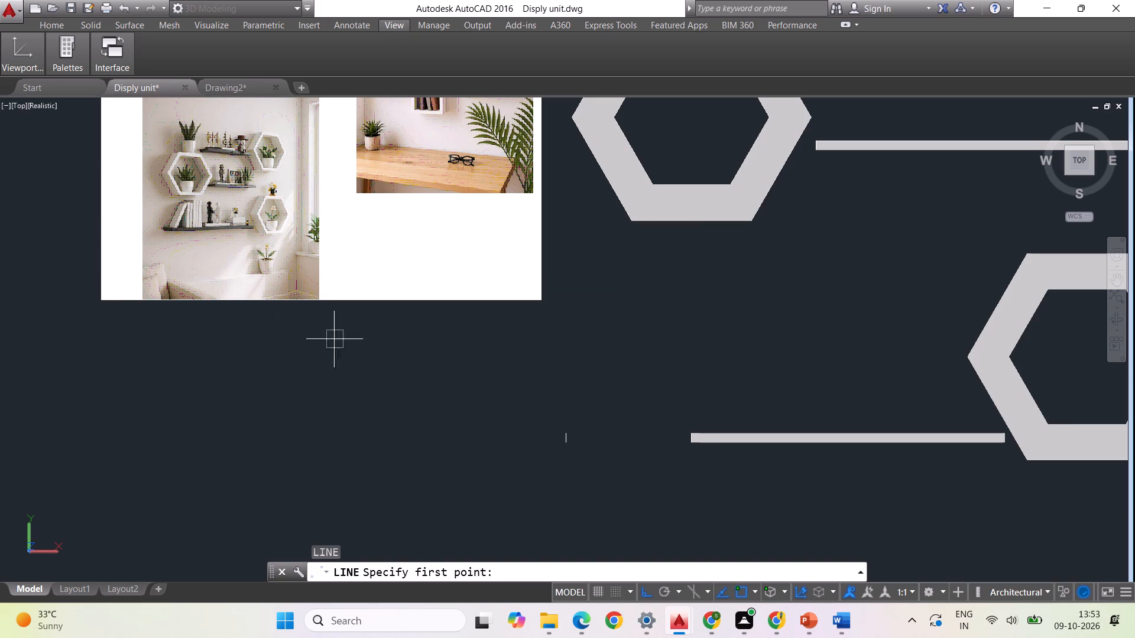
pyautogui.scroll(3, 561, 428)
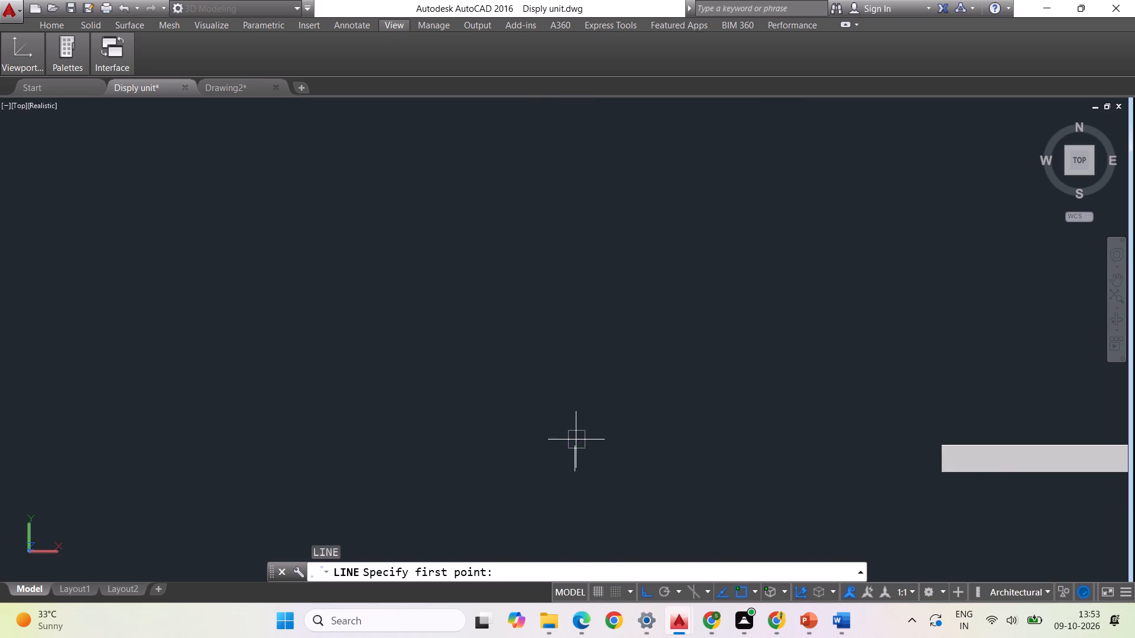
pyautogui.click(576, 440)
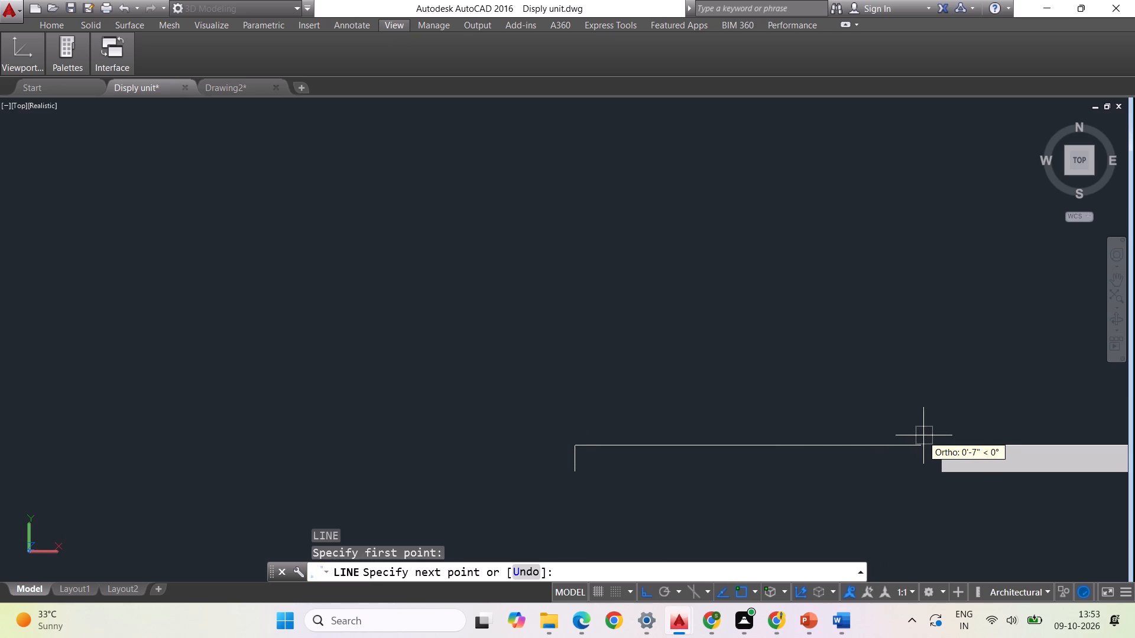
pyautogui.click(936, 441)
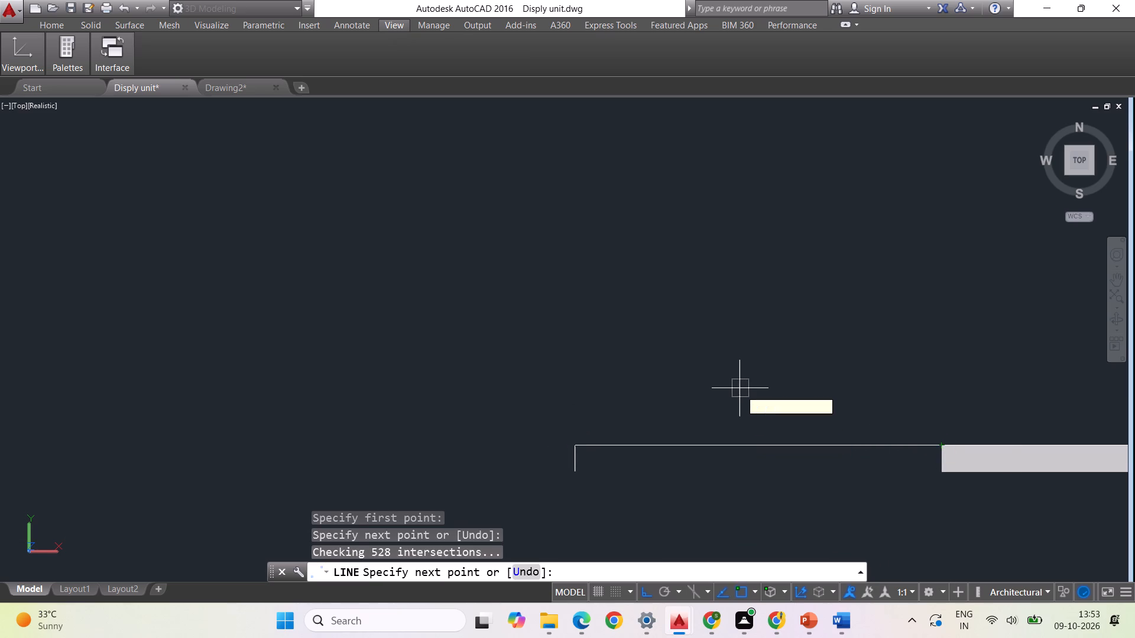
pyautogui.press('Escape')
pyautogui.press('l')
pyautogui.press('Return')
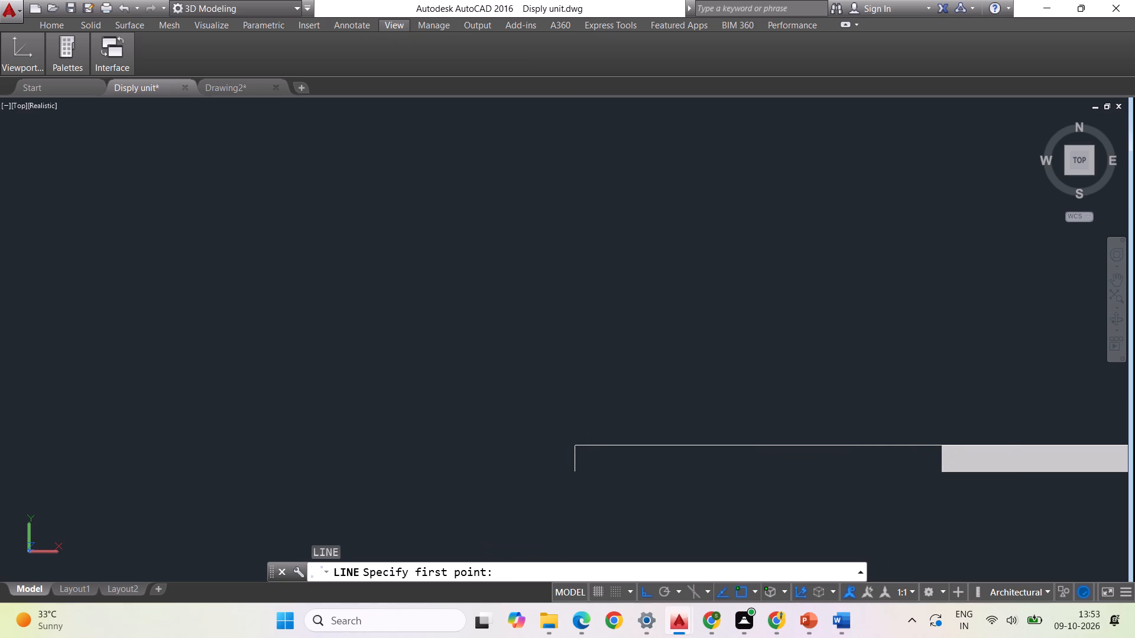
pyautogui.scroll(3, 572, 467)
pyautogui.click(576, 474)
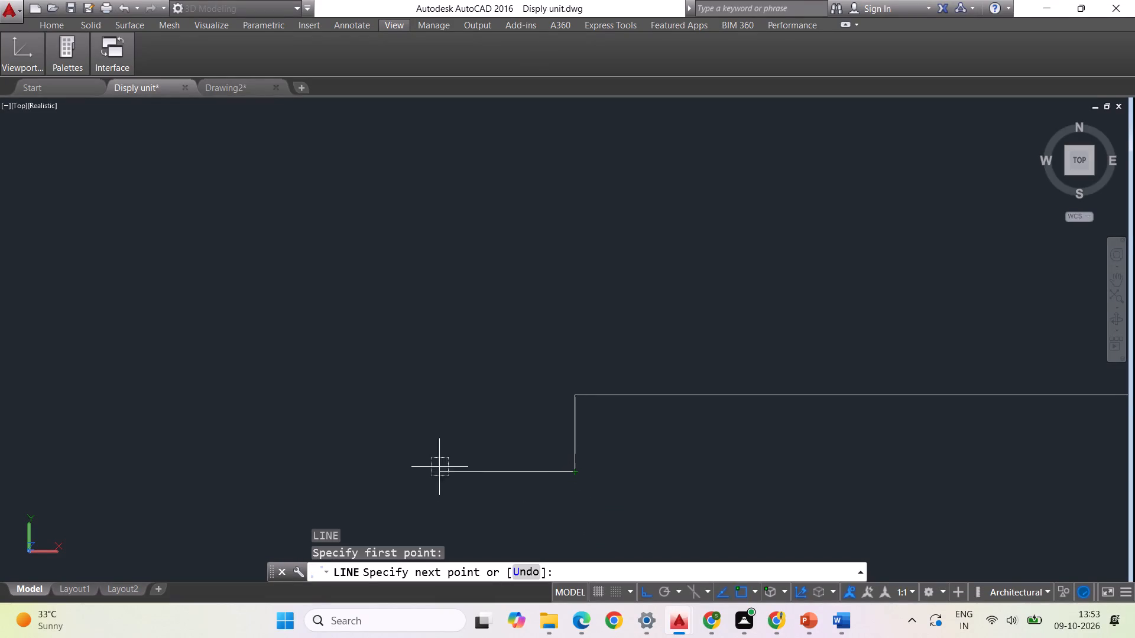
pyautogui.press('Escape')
# Draw a horizontal line about 7" long from the short vertical line's lower end to the lower-left corner of the remaining shelf.
pyautogui.scroll(2, 609, 465)
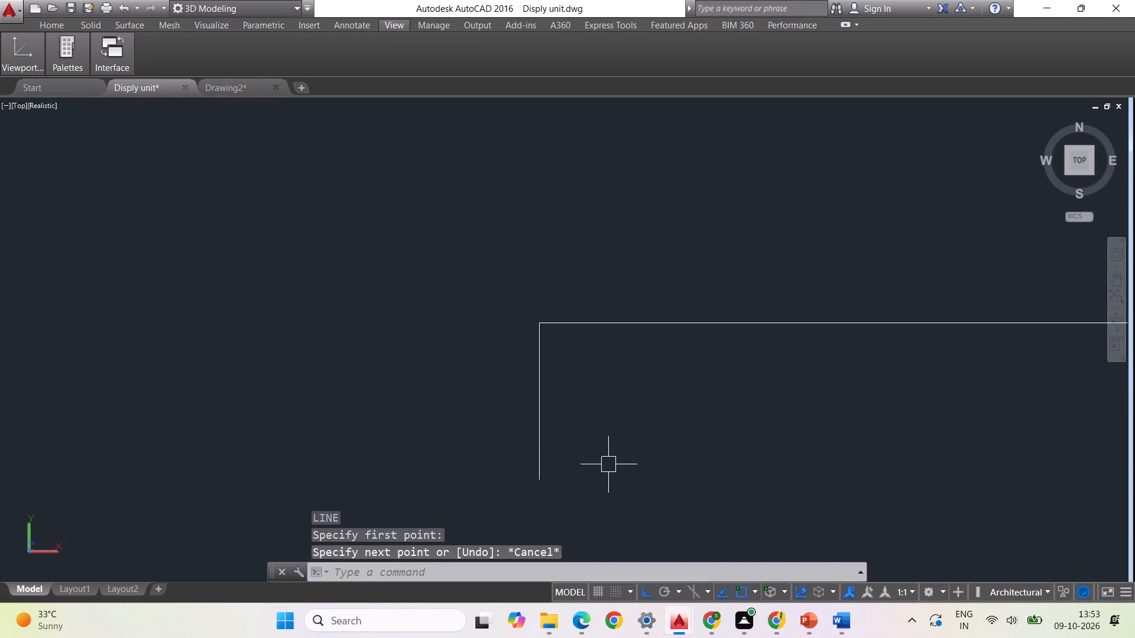
pyautogui.scroll(1, 609, 465)
pyautogui.press('l')
pyautogui.press('Return')
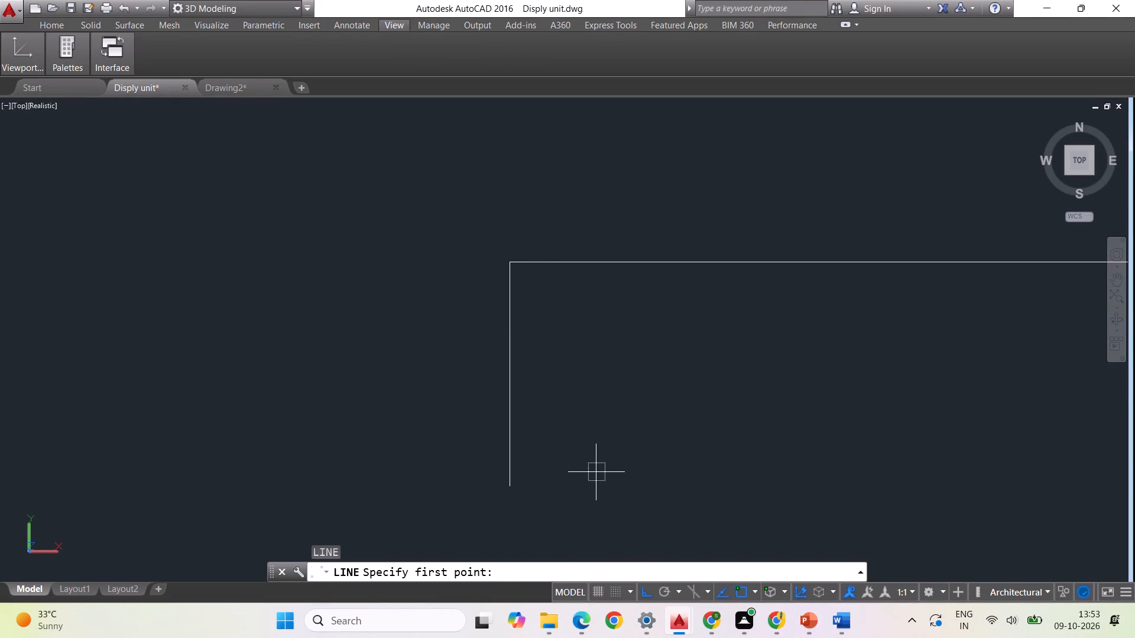
pyautogui.click(513, 483)
pyautogui.scroll(-2, 282, 459)
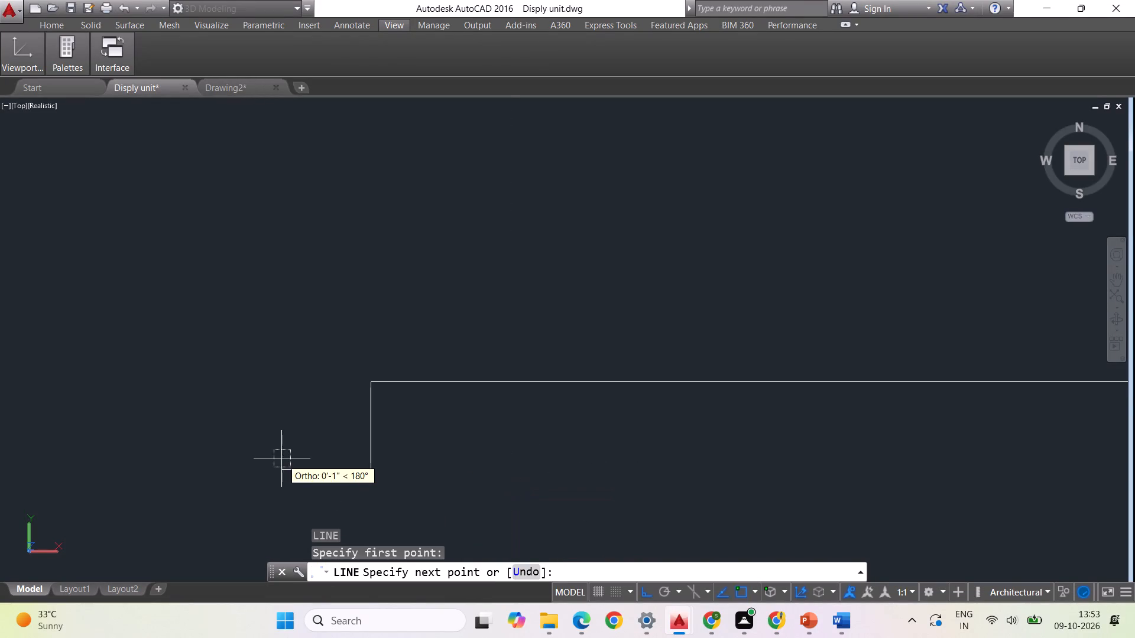
pyautogui.scroll(-2, 316, 458)
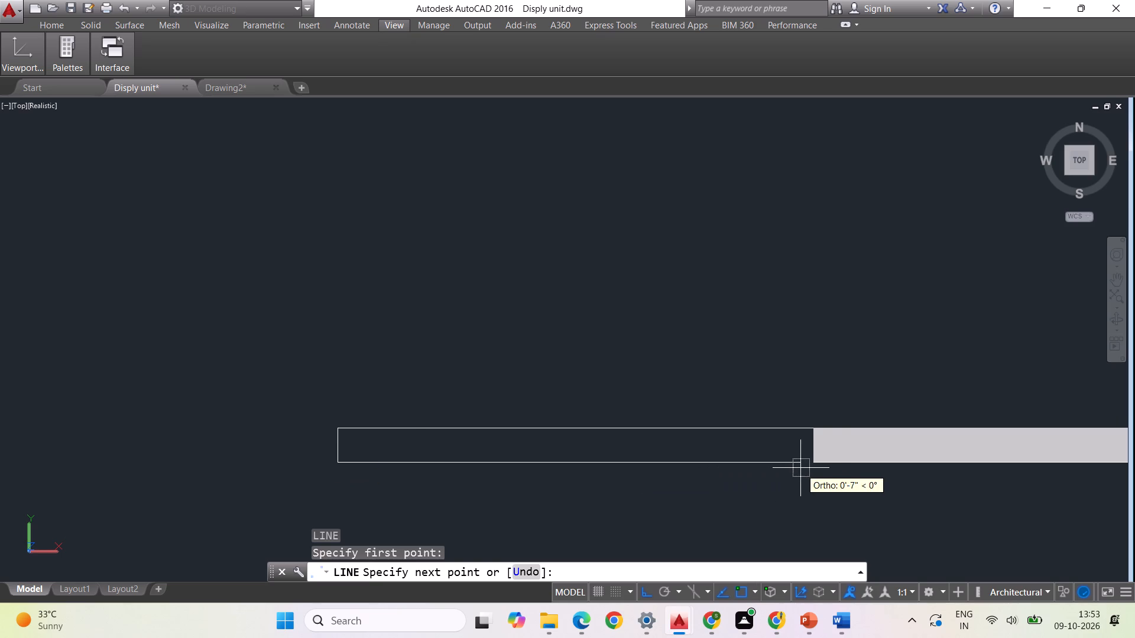
pyautogui.click(811, 467)
pyautogui.press('Escape')
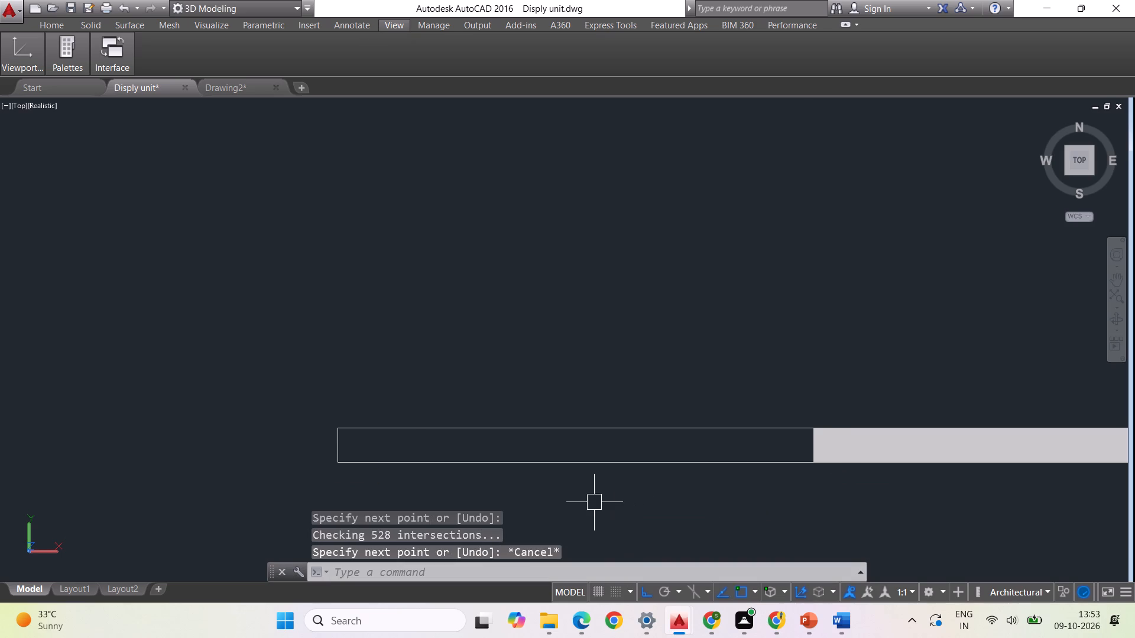
# Group the two horizontal lines of the shelf extension outline.
pyautogui.scroll(-2, 595, 503)
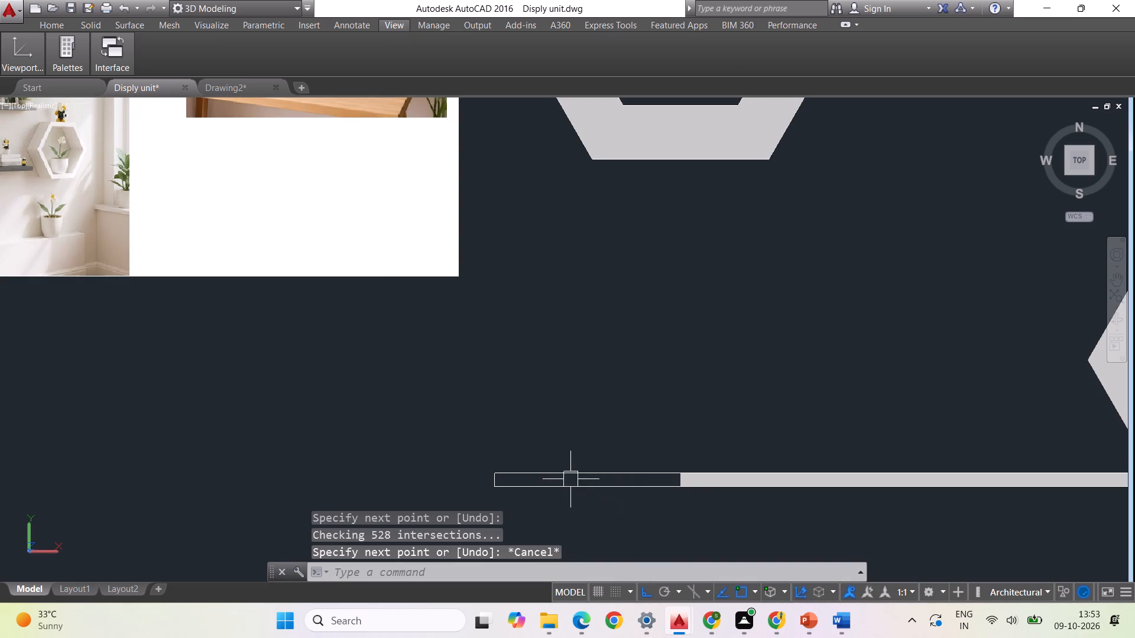
pyautogui.click(591, 507)
pyautogui.click(499, 457)
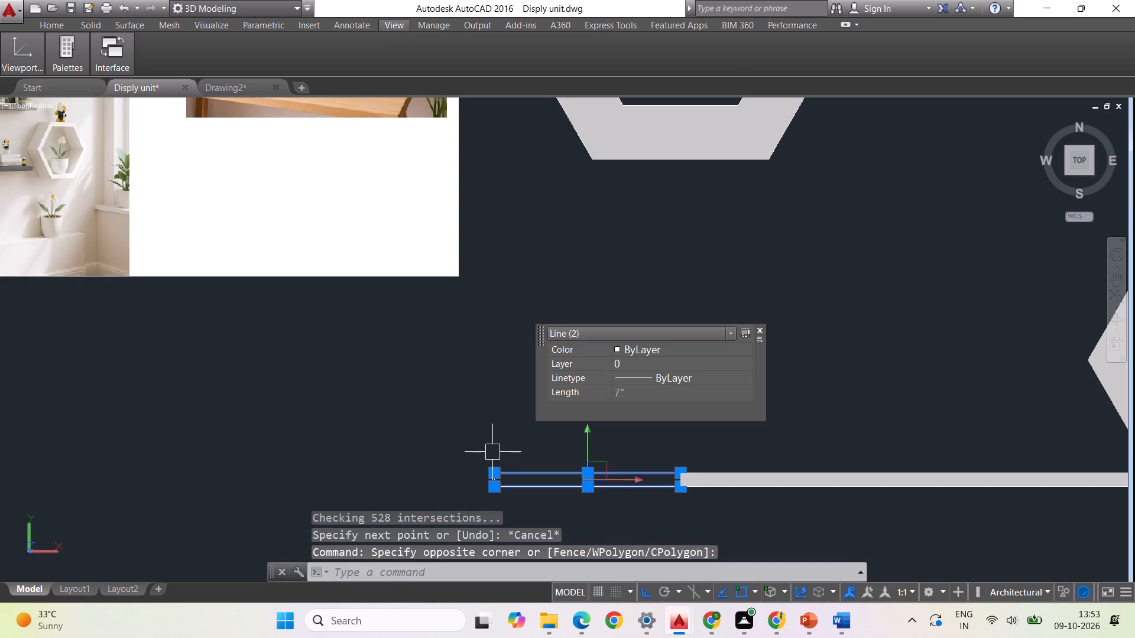
pyautogui.rightClick(449, 427)
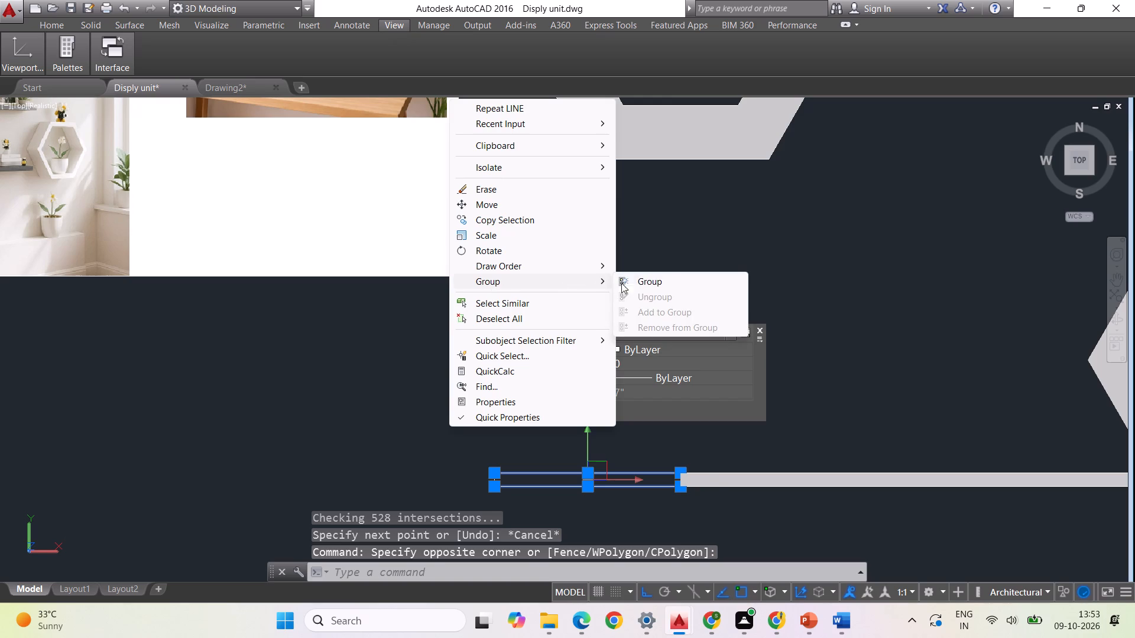
pyautogui.click(638, 282)
# Presspull the closed area of the lowest shelf's left extension, taking the extrusion height from a point on the adjoining solid shelf.
pyautogui.write('PRES')
pyautogui.press('Return')
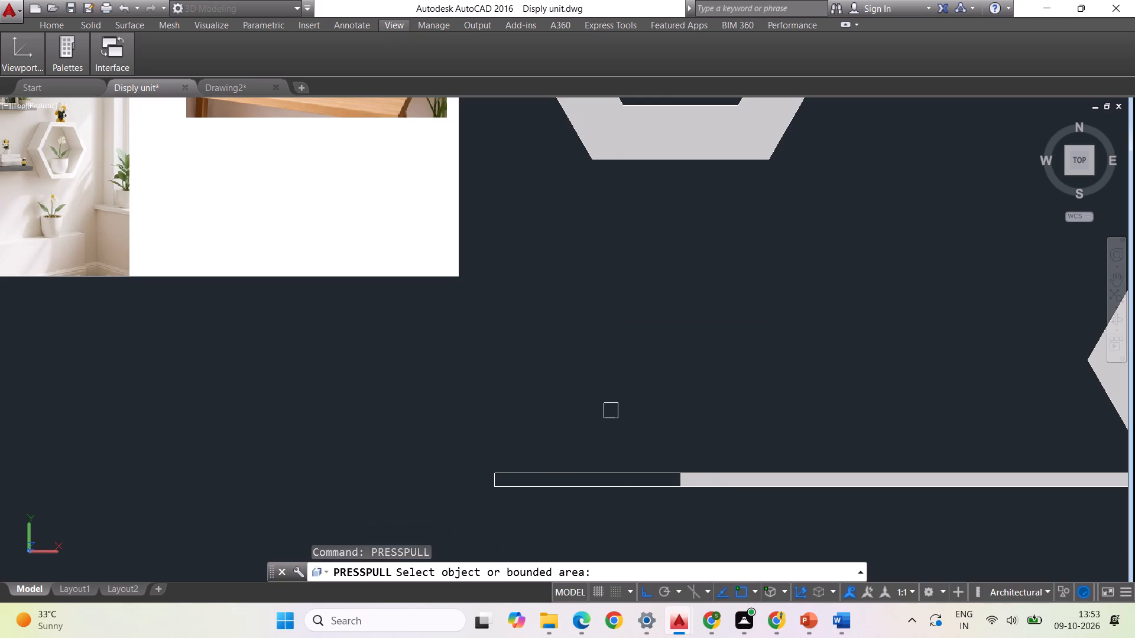
pyautogui.scroll(2, 610, 480)
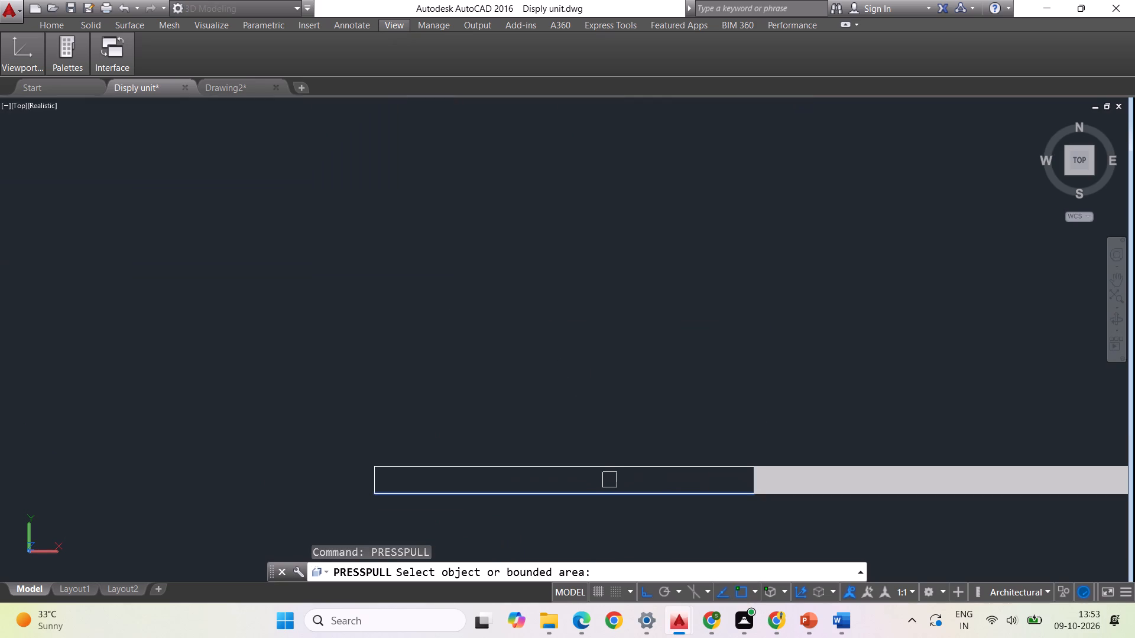
pyautogui.click(599, 483)
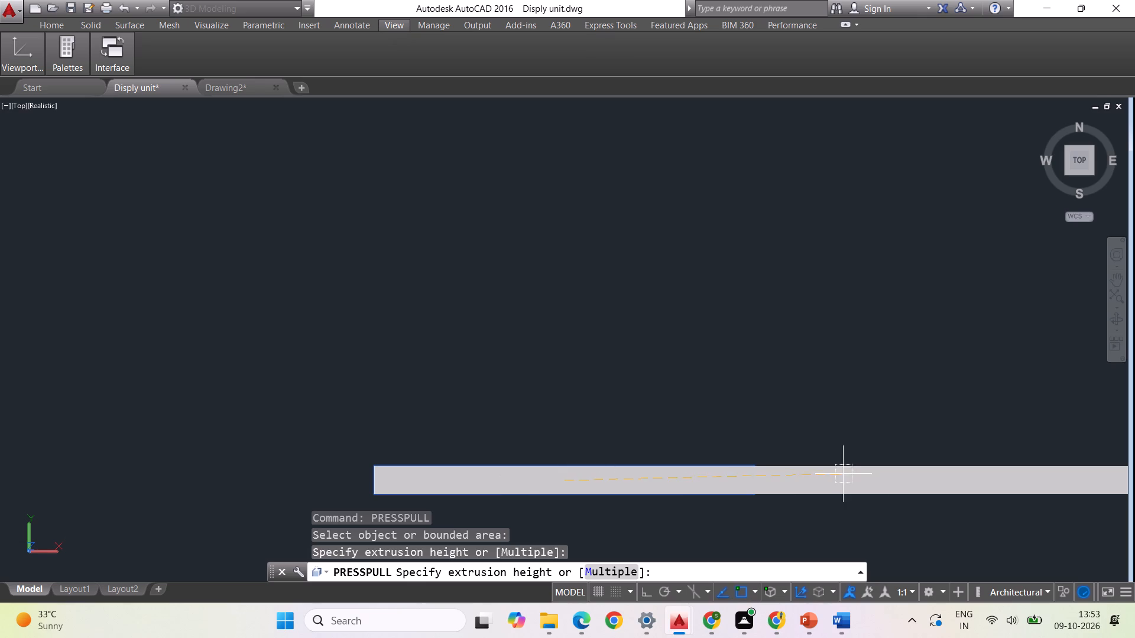
pyautogui.scroll(-1, 501, 480)
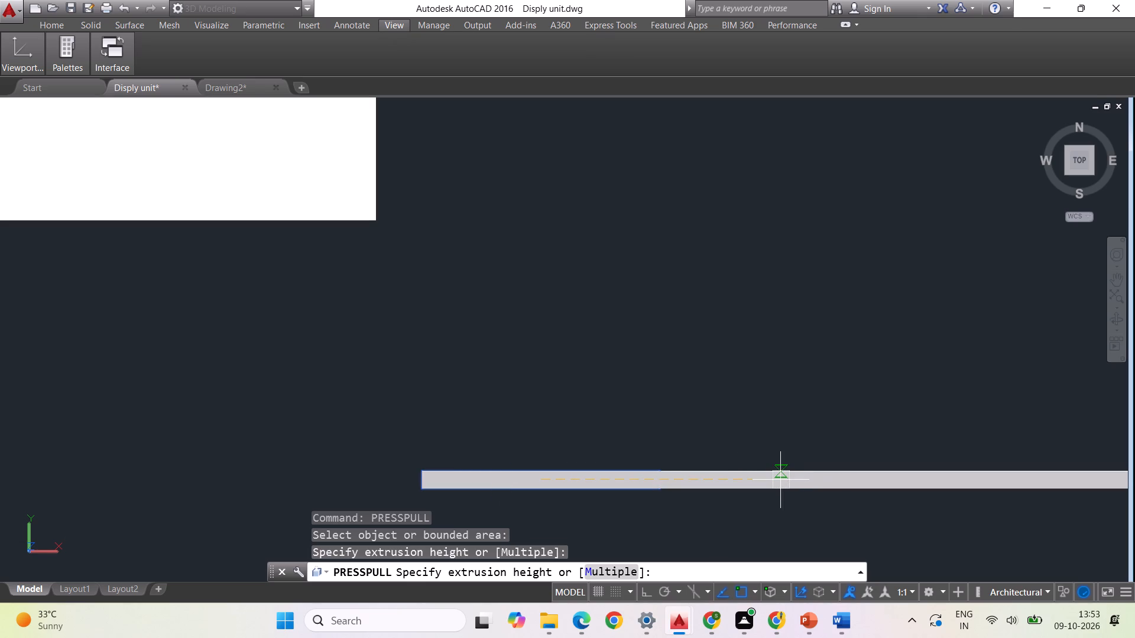
pyautogui.click(934, 481)
pyautogui.press('Escape')
pyautogui.scroll(-3, 474, 438)
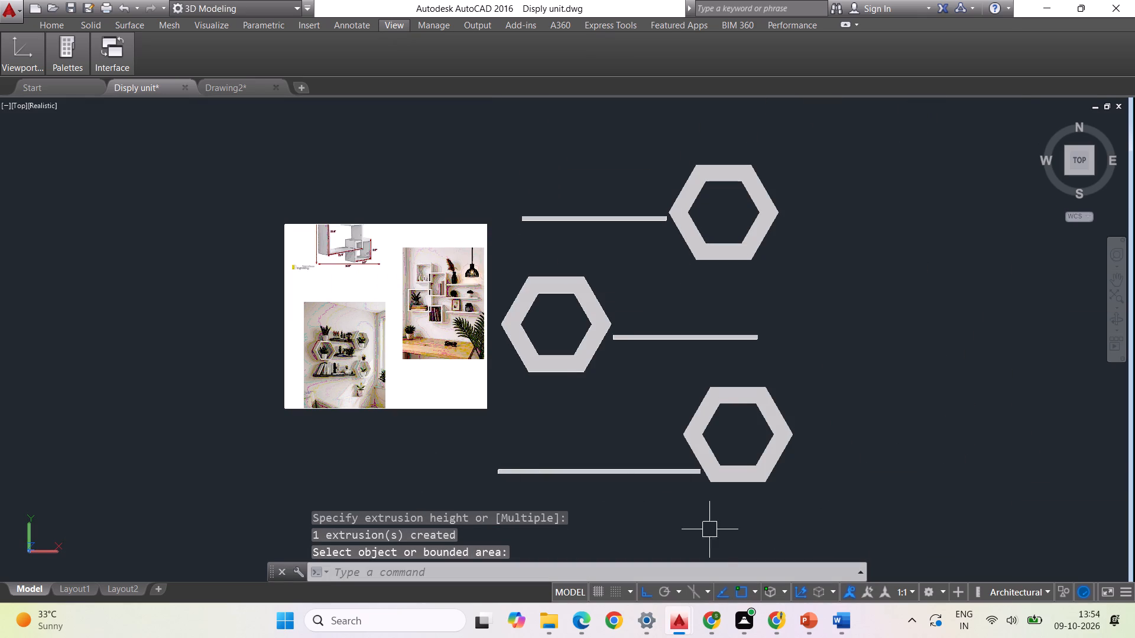
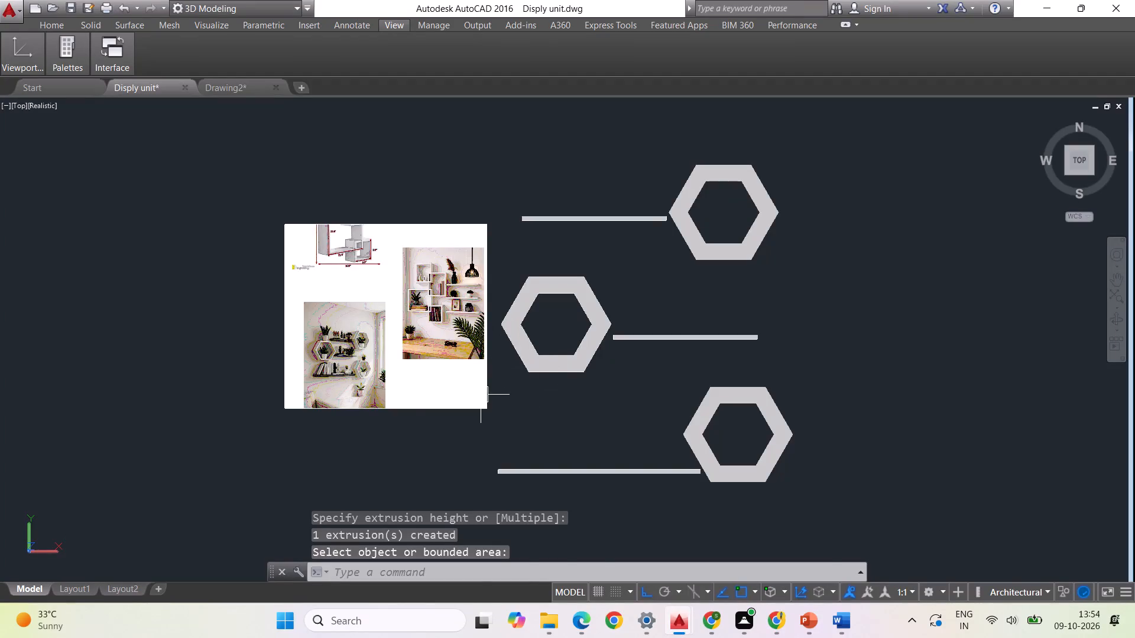
# Examine the hexagon-frame shelves against the reference photos and the square-frame display unit below.
pyautogui.scroll(-1, 470, 395)
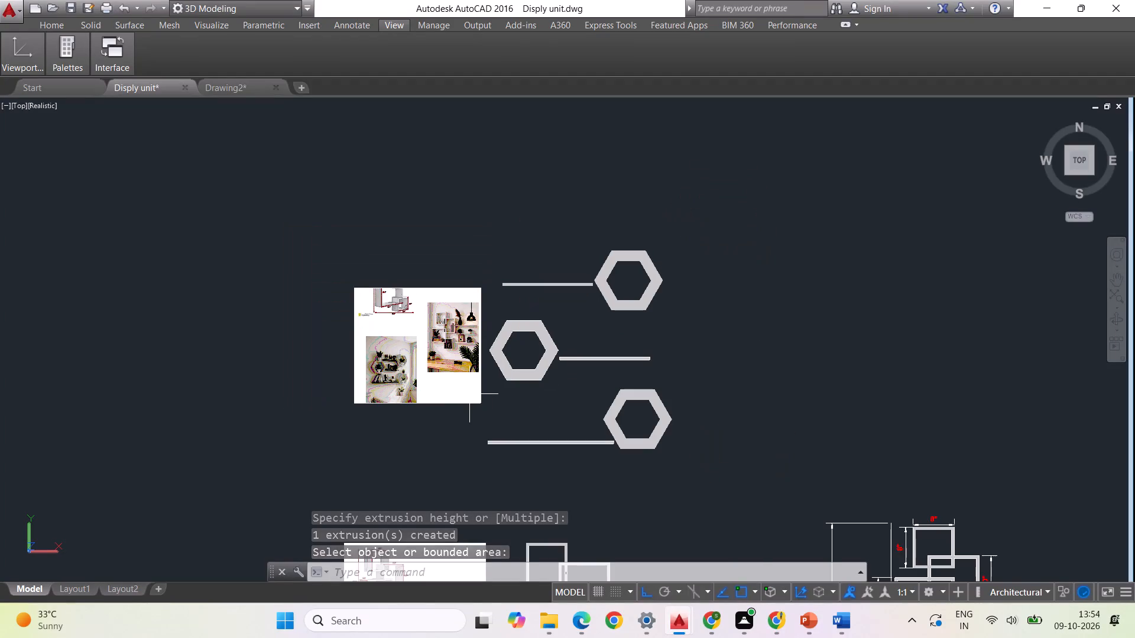
pyautogui.scroll(1, 550, 388)
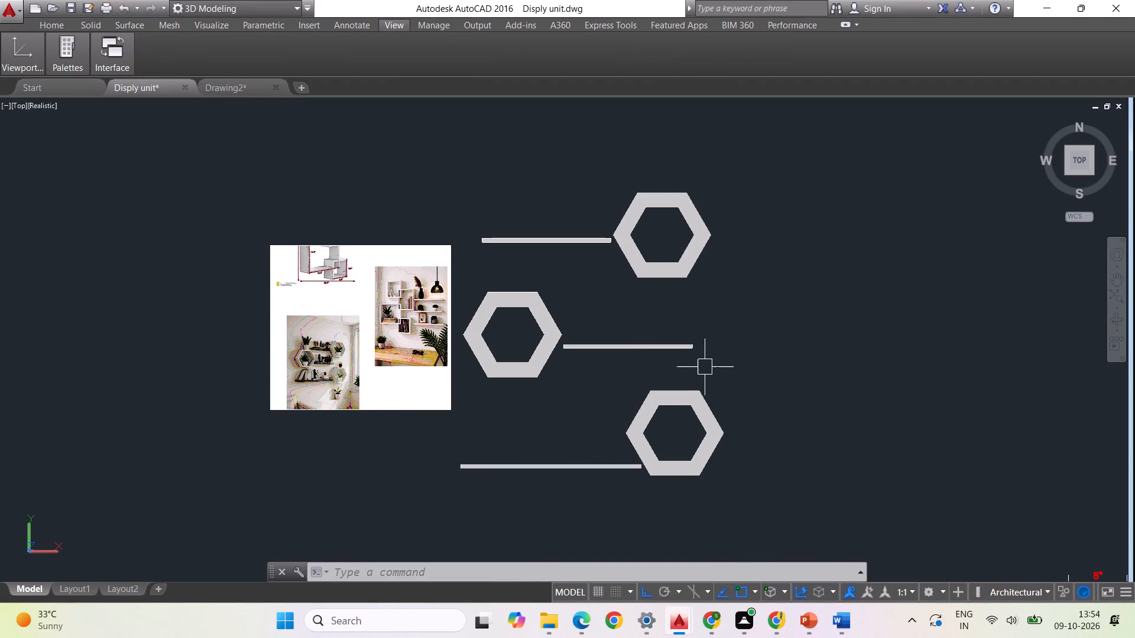
pyautogui.scroll(2, 355, 278)
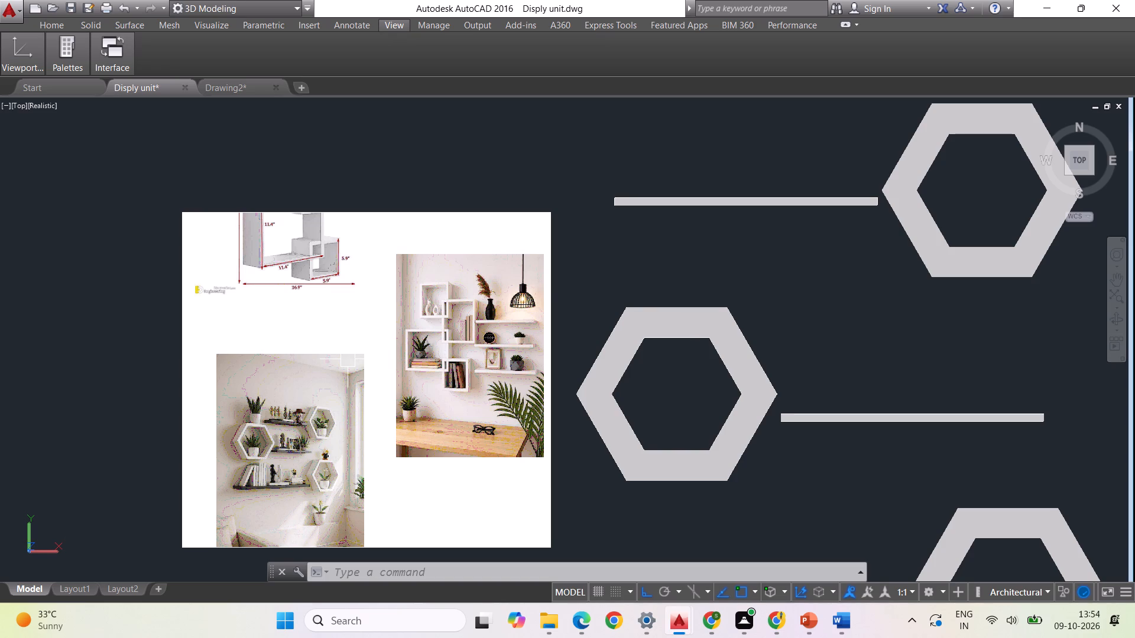
pyautogui.scroll(-3, 348, 360)
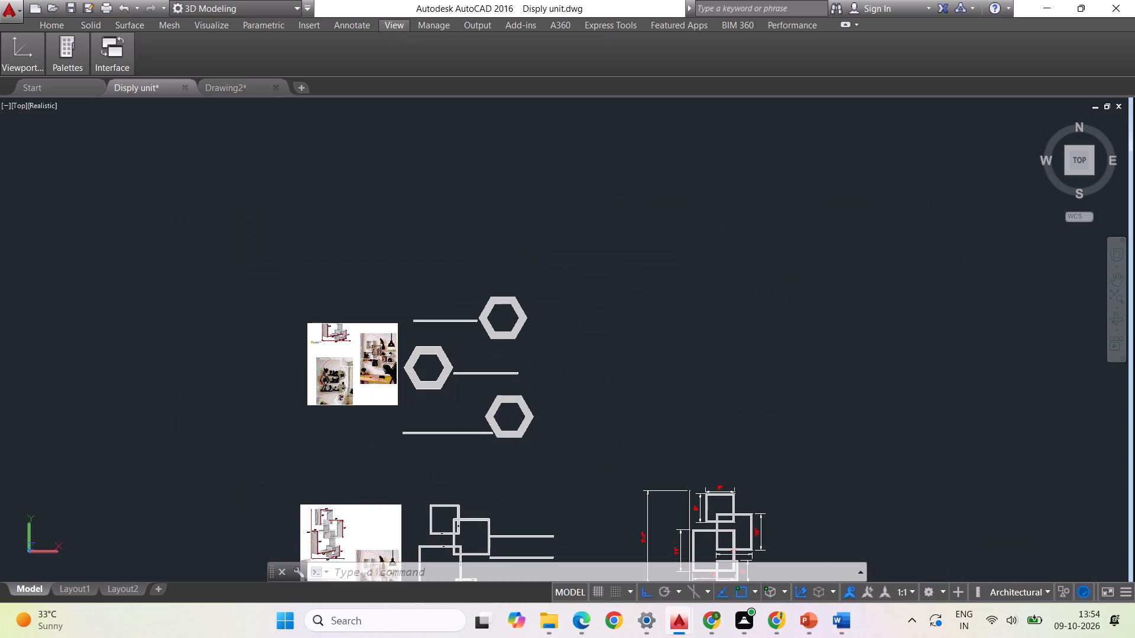
pyautogui.scroll(-1, 482, 333)
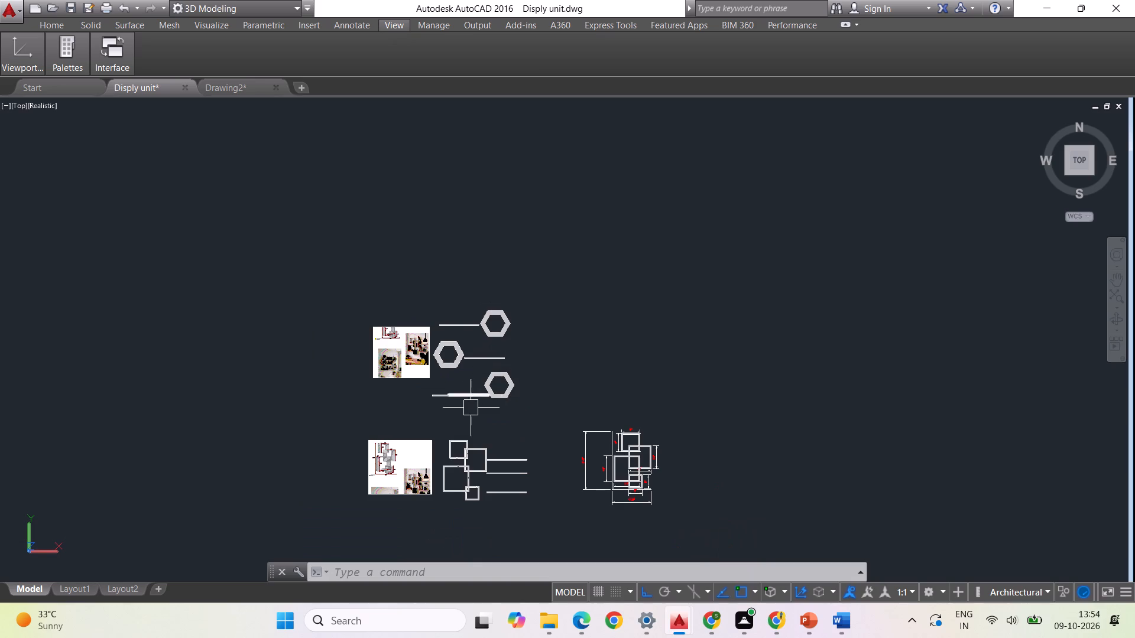
pyautogui.scroll(2, 453, 415)
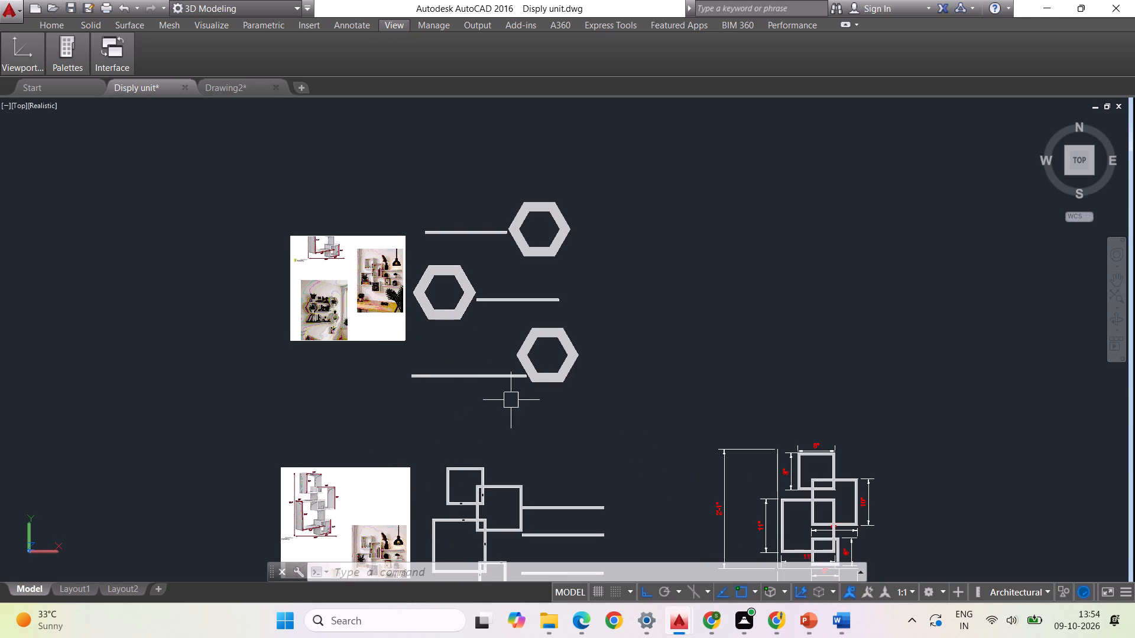
pyautogui.scroll(1, 625, 379)
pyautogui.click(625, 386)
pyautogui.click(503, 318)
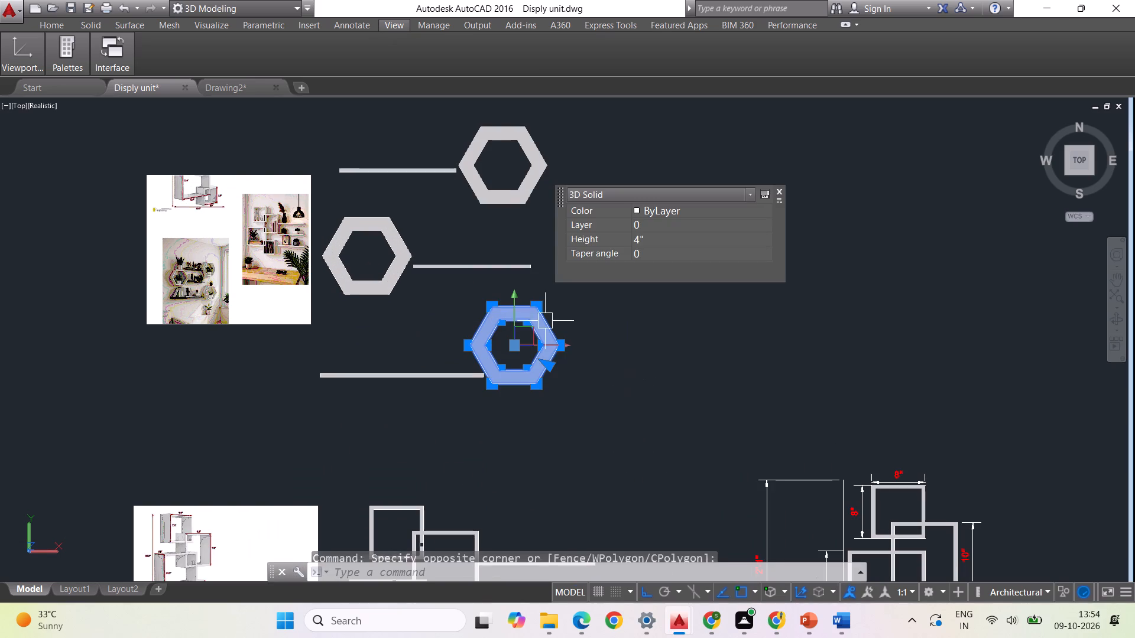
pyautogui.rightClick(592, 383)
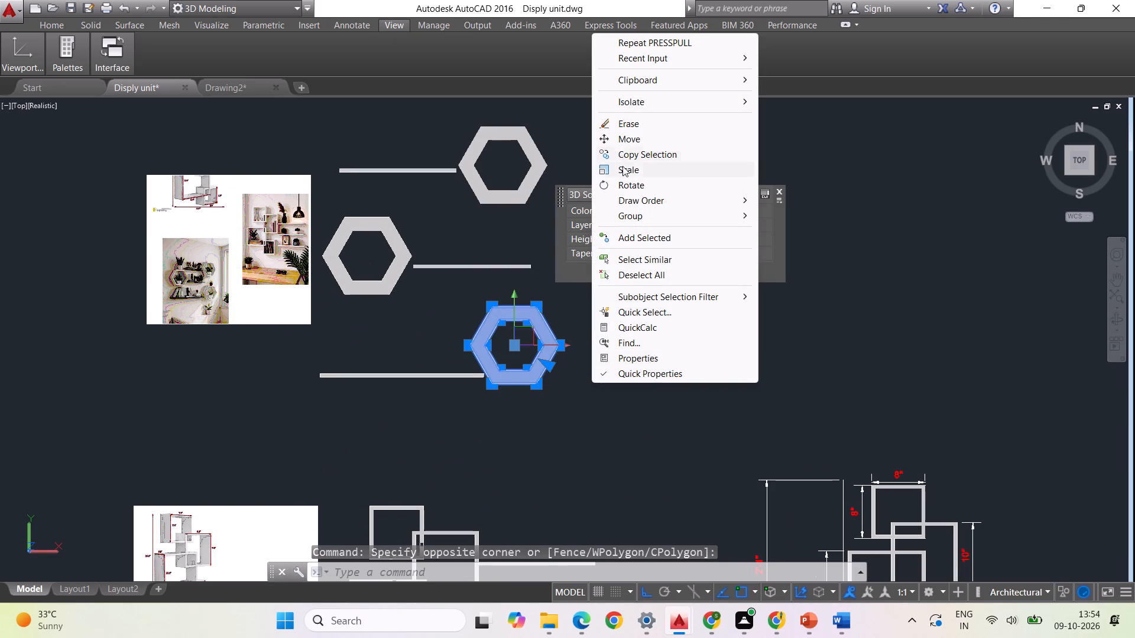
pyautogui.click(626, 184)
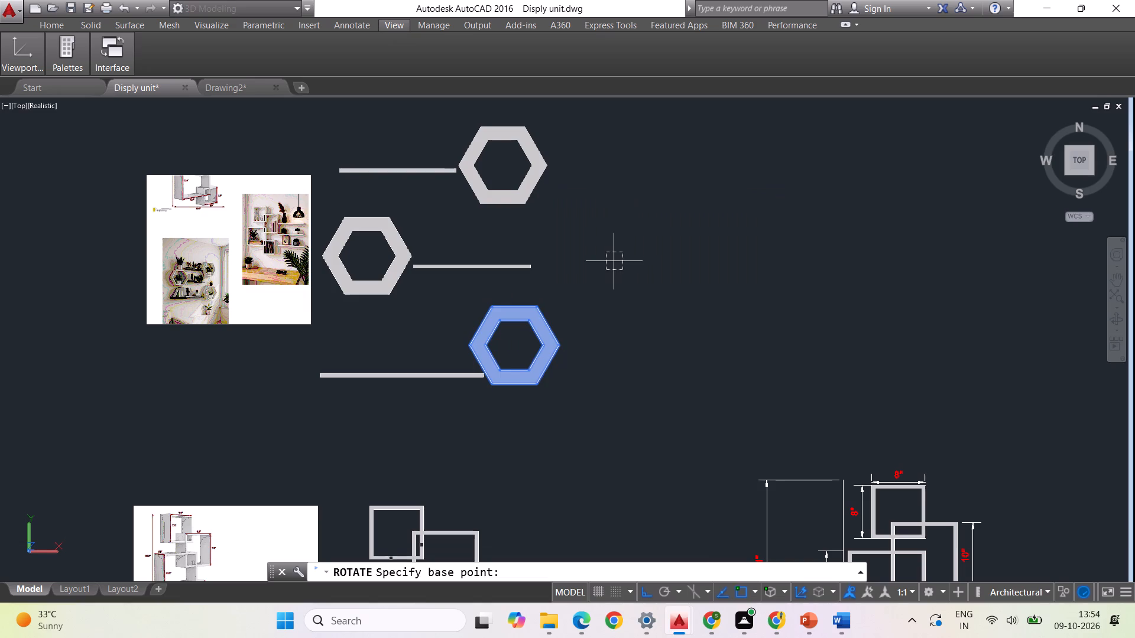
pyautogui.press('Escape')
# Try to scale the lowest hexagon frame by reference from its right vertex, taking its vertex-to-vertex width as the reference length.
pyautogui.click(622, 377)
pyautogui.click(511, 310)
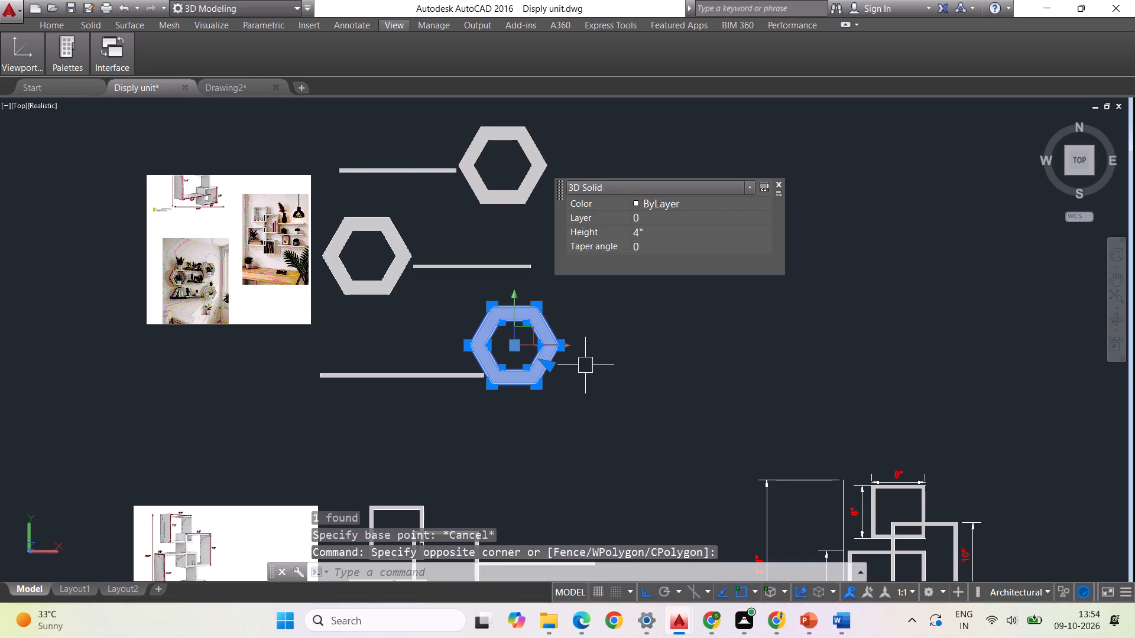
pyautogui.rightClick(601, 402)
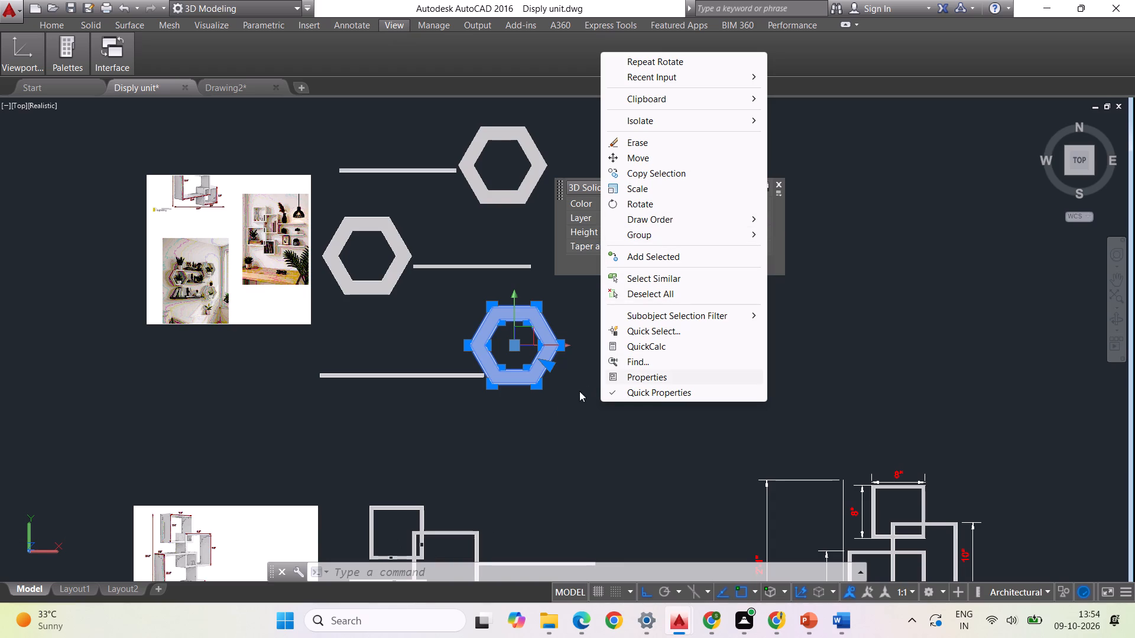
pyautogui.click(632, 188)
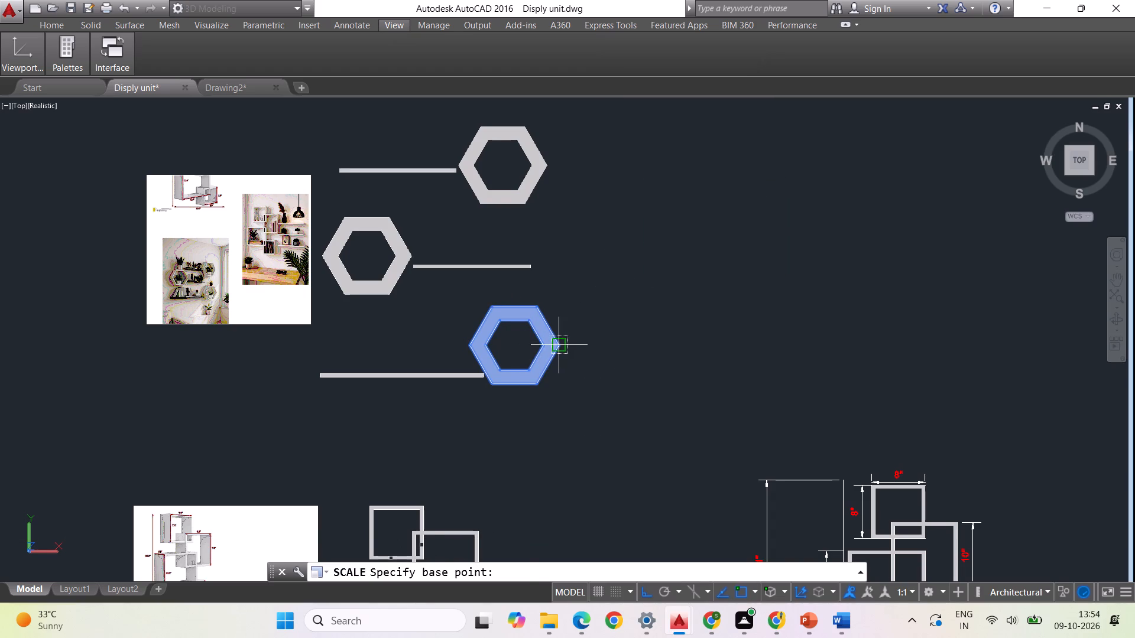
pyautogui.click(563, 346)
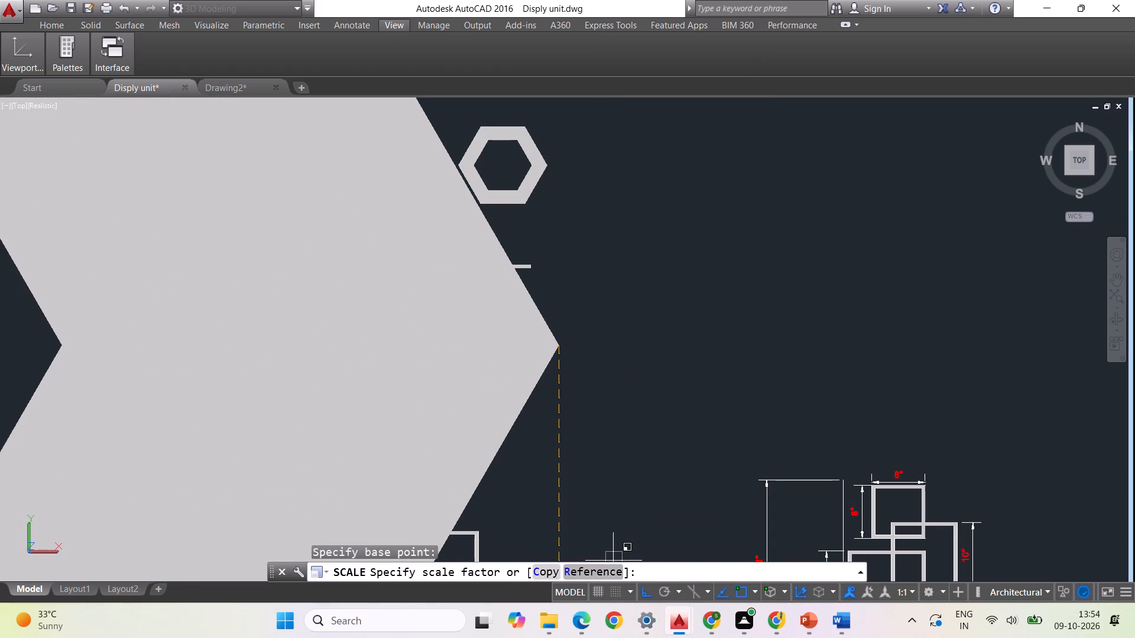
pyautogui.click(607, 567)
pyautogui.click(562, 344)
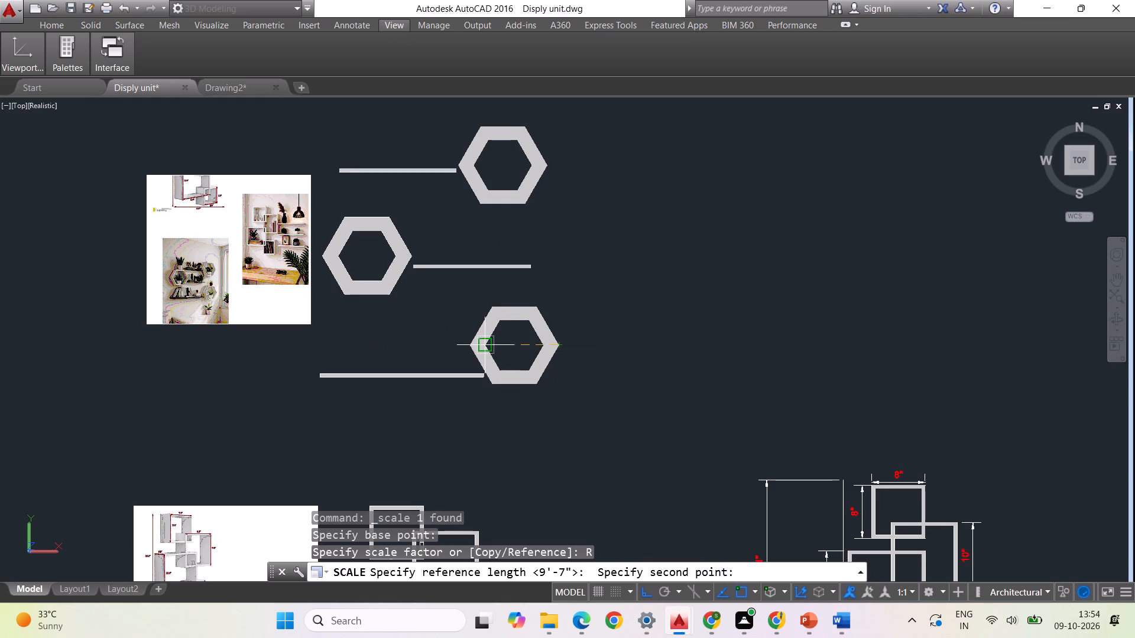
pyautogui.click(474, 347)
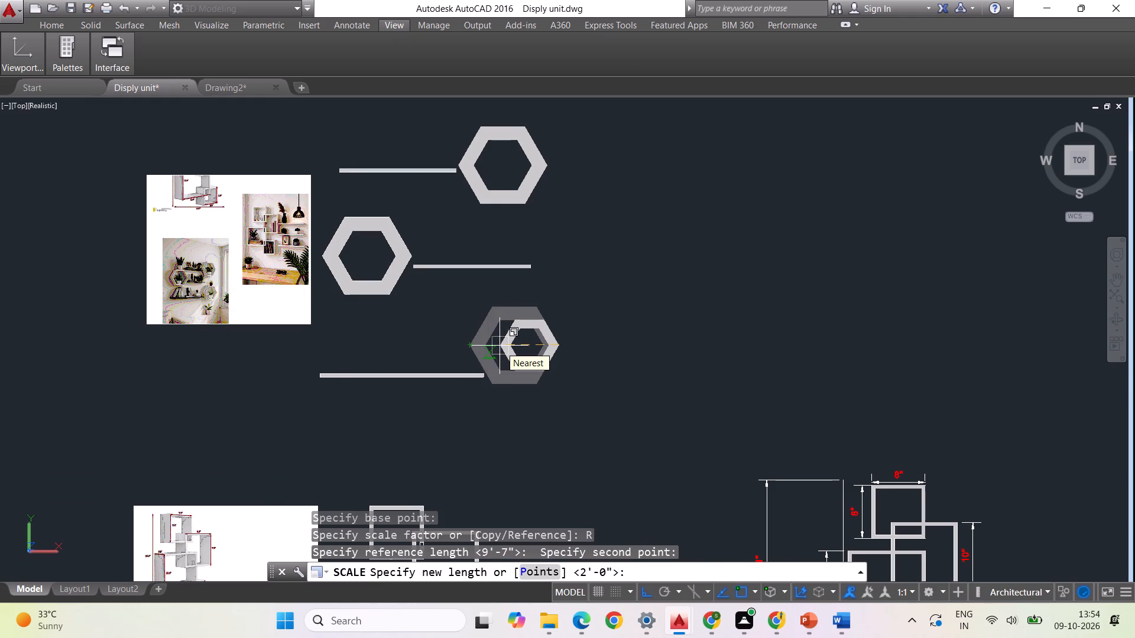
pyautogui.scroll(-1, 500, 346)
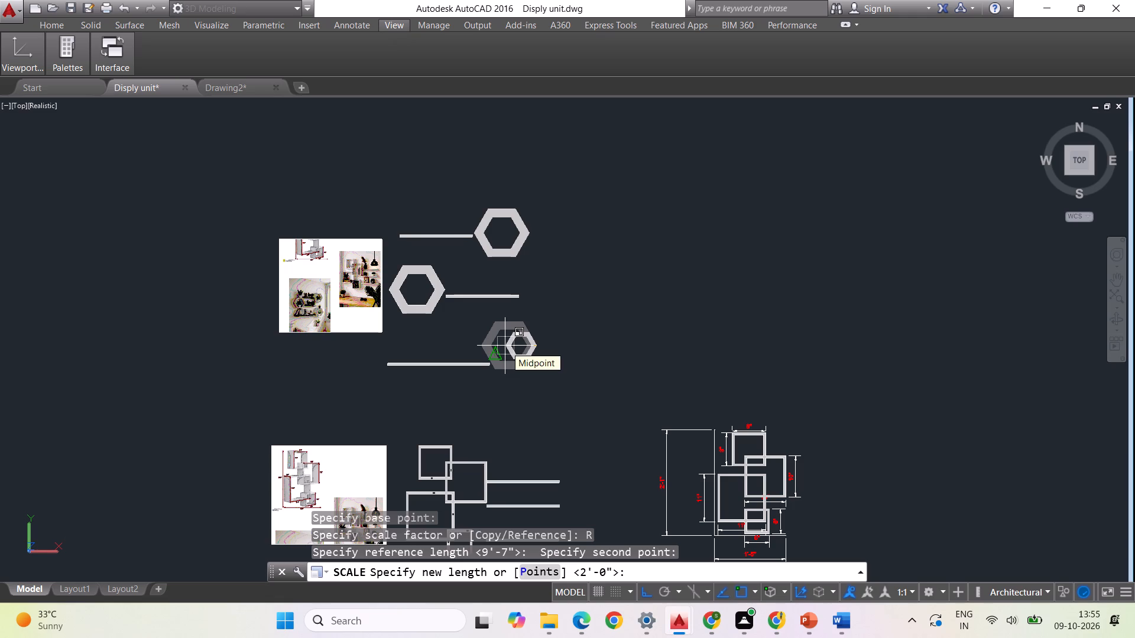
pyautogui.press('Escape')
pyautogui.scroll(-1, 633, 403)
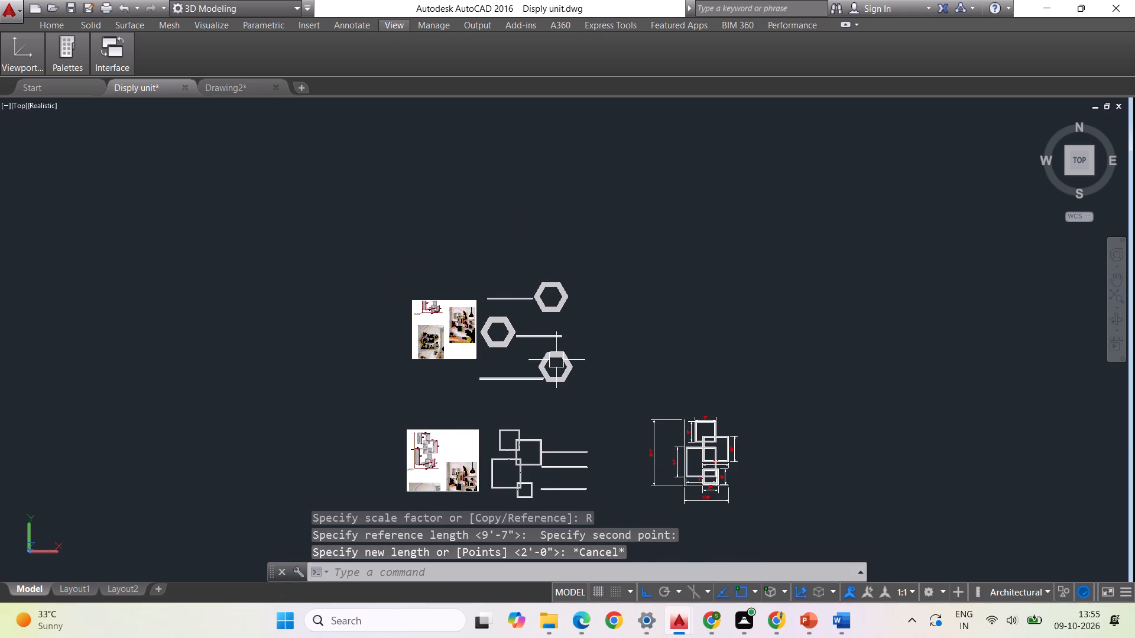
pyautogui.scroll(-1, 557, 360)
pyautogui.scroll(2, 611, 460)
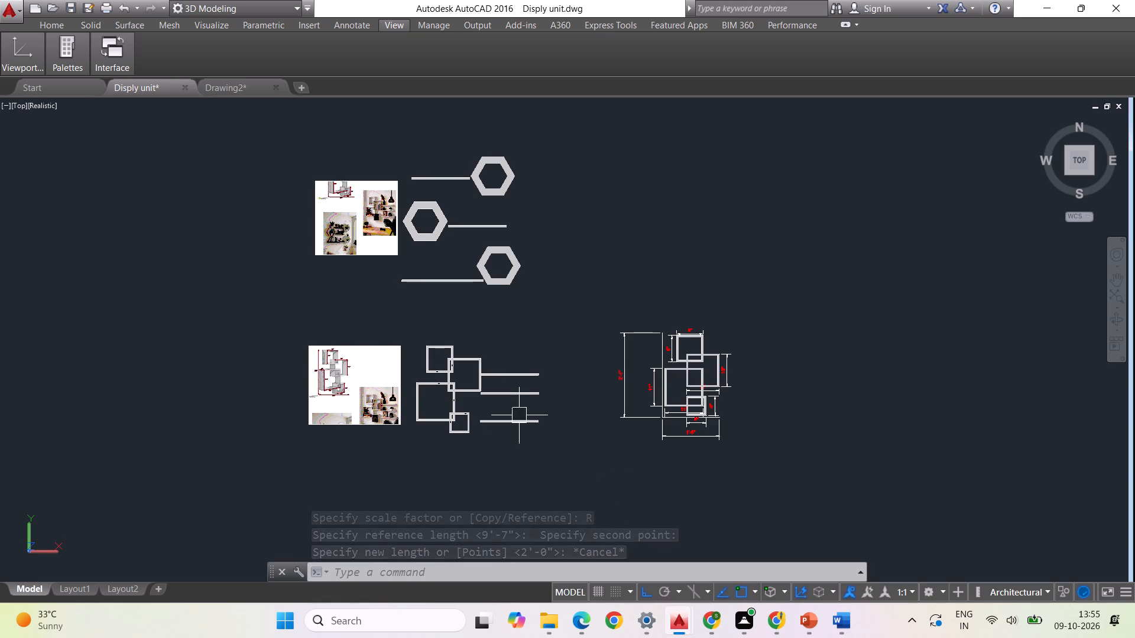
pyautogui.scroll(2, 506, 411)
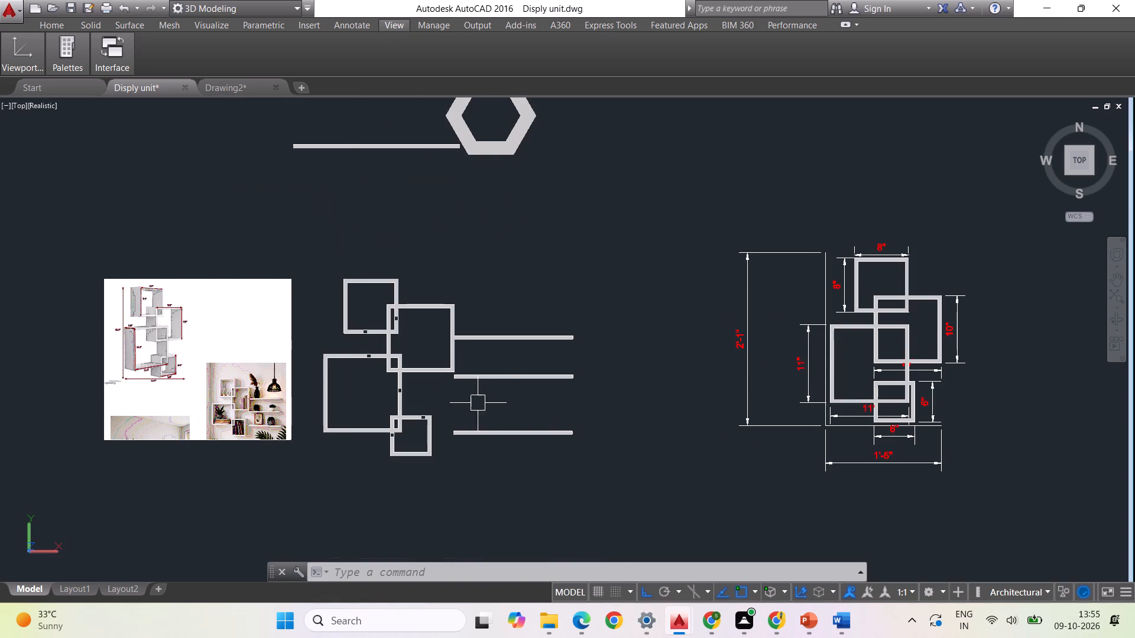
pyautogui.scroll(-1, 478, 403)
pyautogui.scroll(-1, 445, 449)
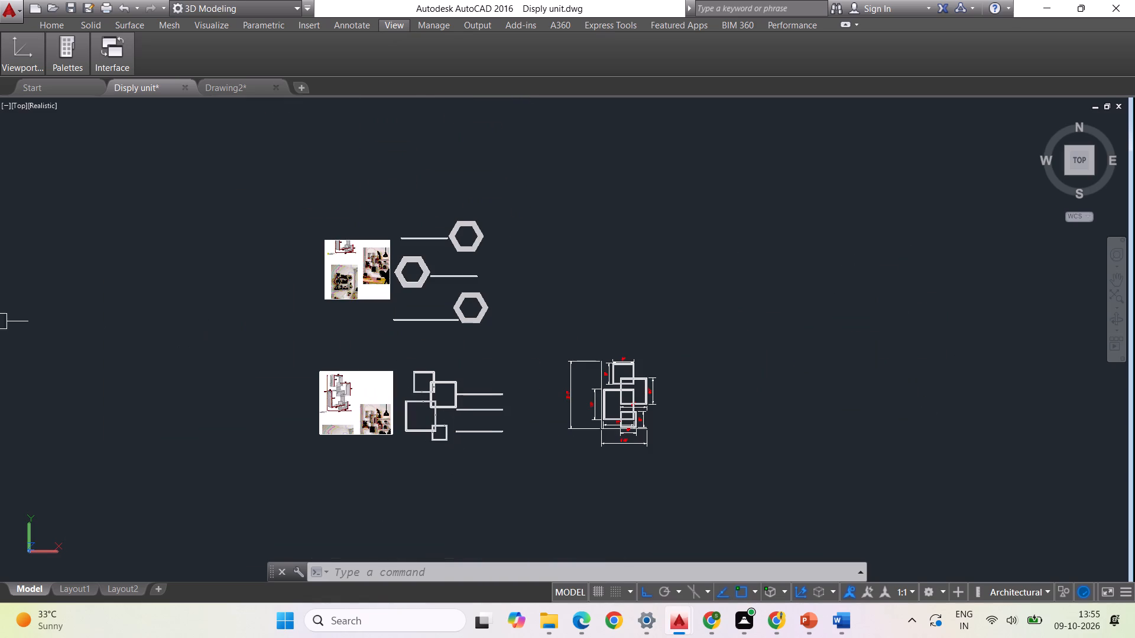
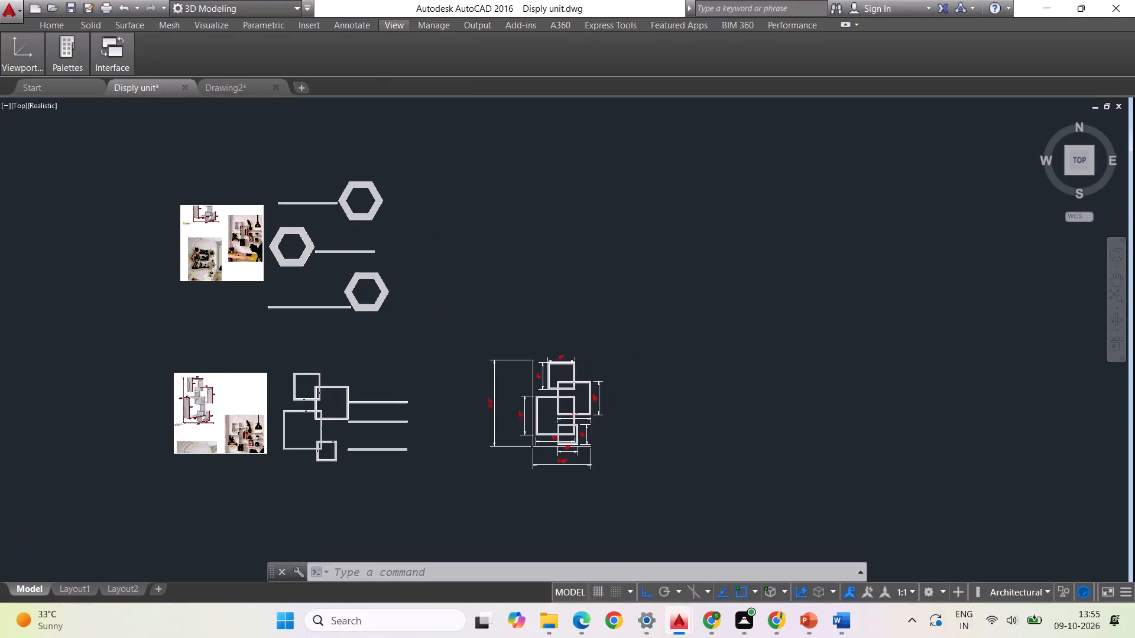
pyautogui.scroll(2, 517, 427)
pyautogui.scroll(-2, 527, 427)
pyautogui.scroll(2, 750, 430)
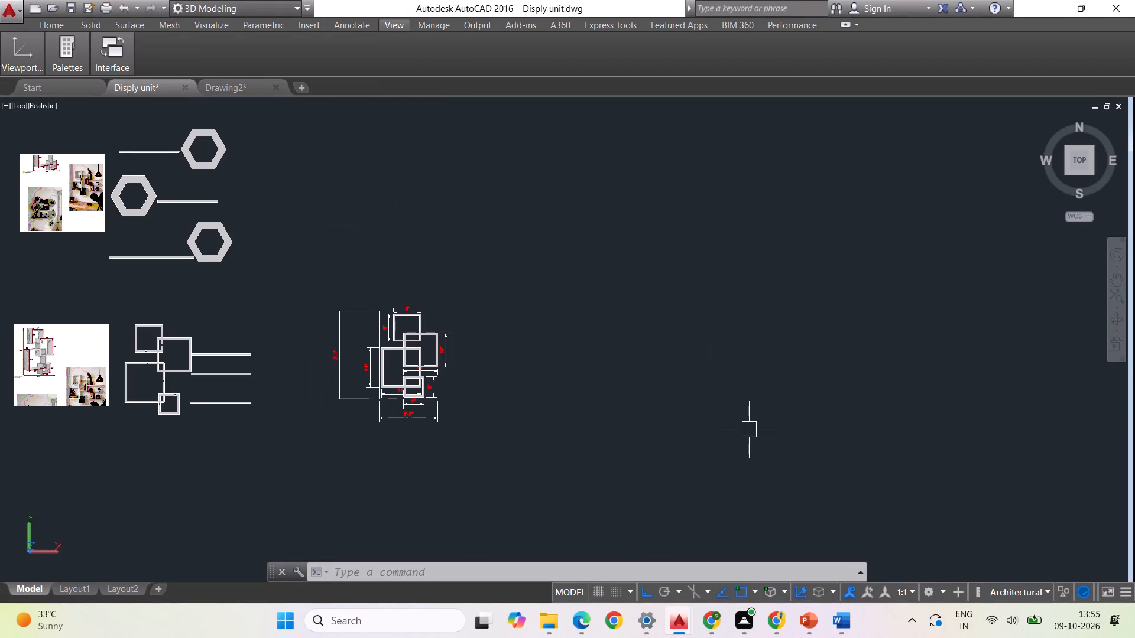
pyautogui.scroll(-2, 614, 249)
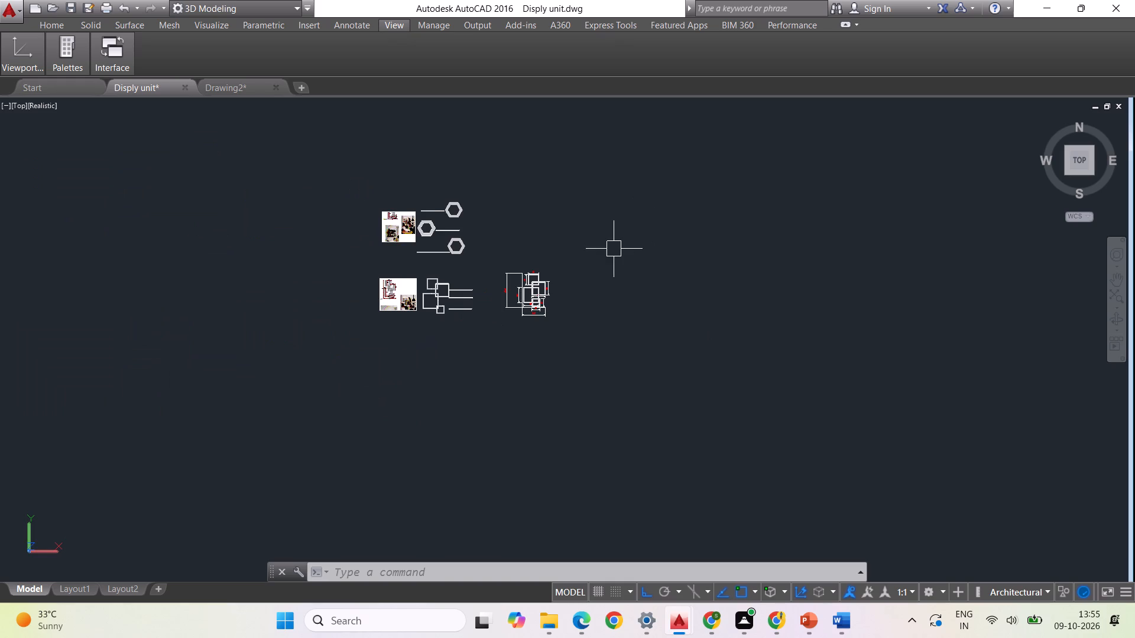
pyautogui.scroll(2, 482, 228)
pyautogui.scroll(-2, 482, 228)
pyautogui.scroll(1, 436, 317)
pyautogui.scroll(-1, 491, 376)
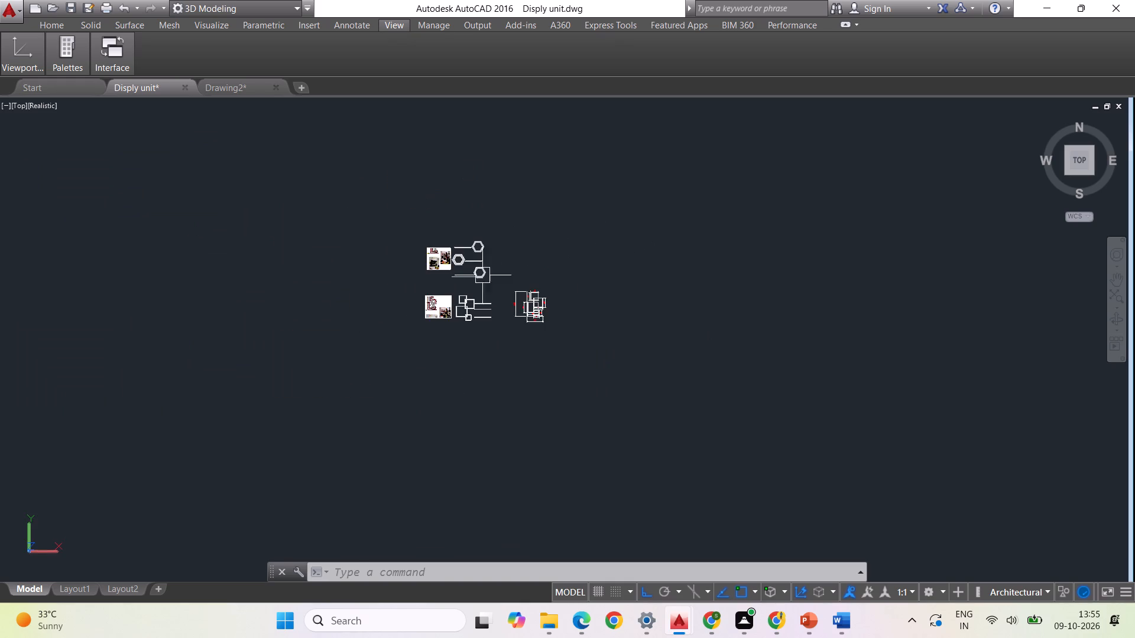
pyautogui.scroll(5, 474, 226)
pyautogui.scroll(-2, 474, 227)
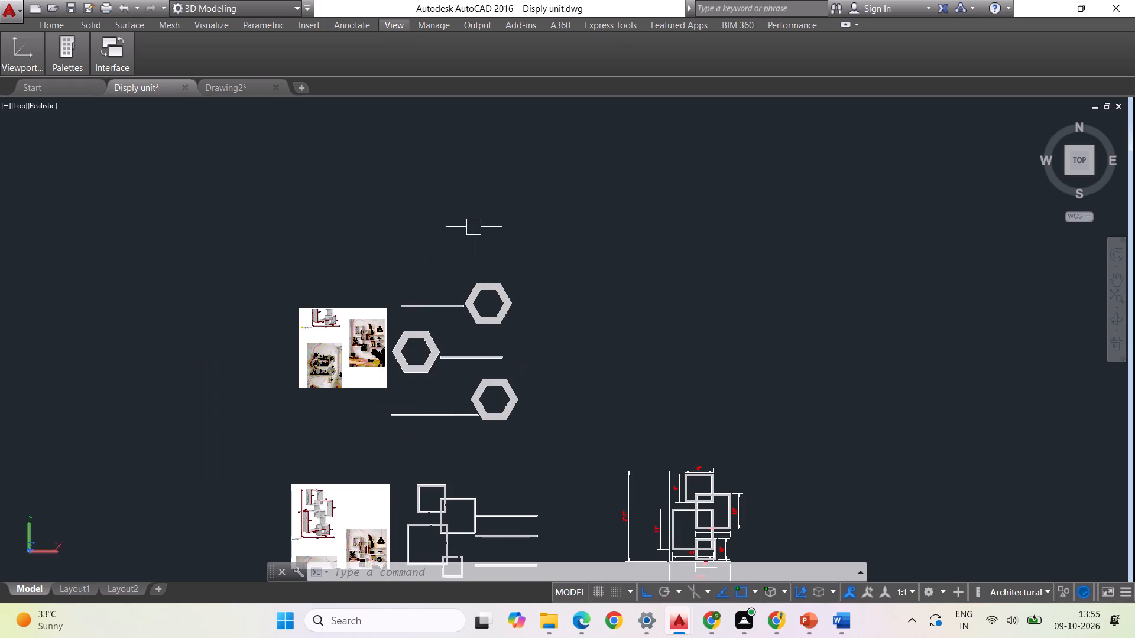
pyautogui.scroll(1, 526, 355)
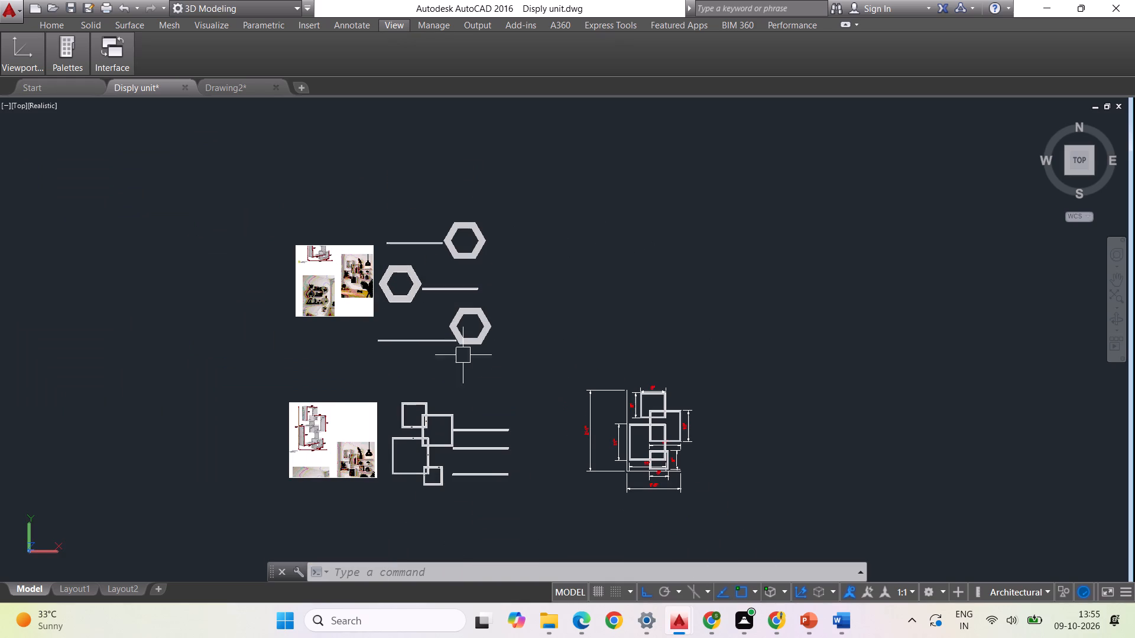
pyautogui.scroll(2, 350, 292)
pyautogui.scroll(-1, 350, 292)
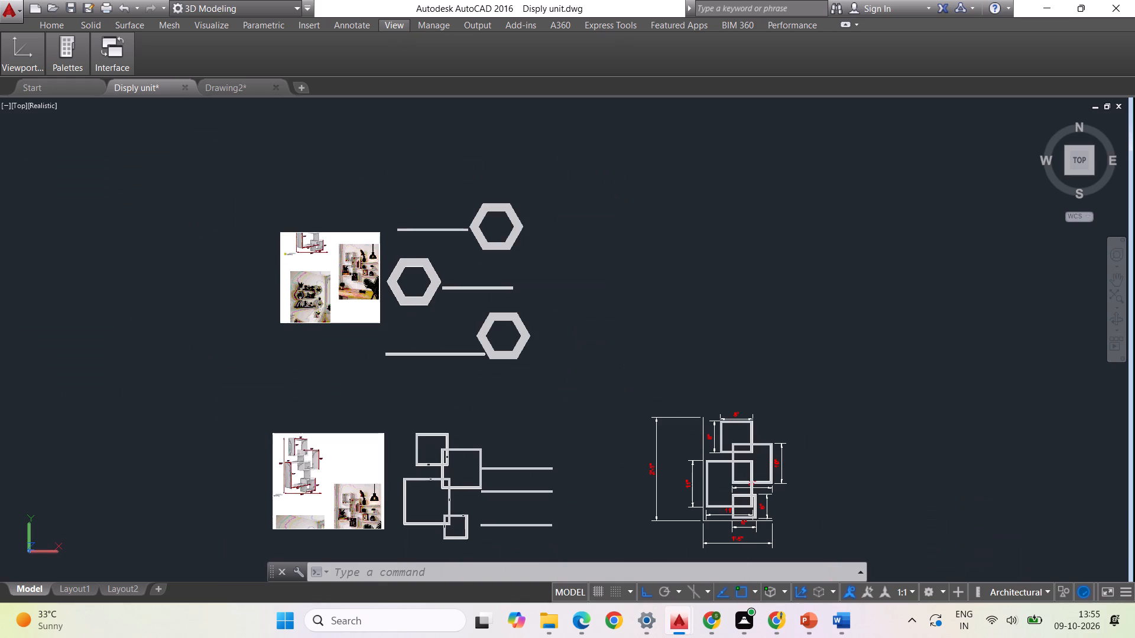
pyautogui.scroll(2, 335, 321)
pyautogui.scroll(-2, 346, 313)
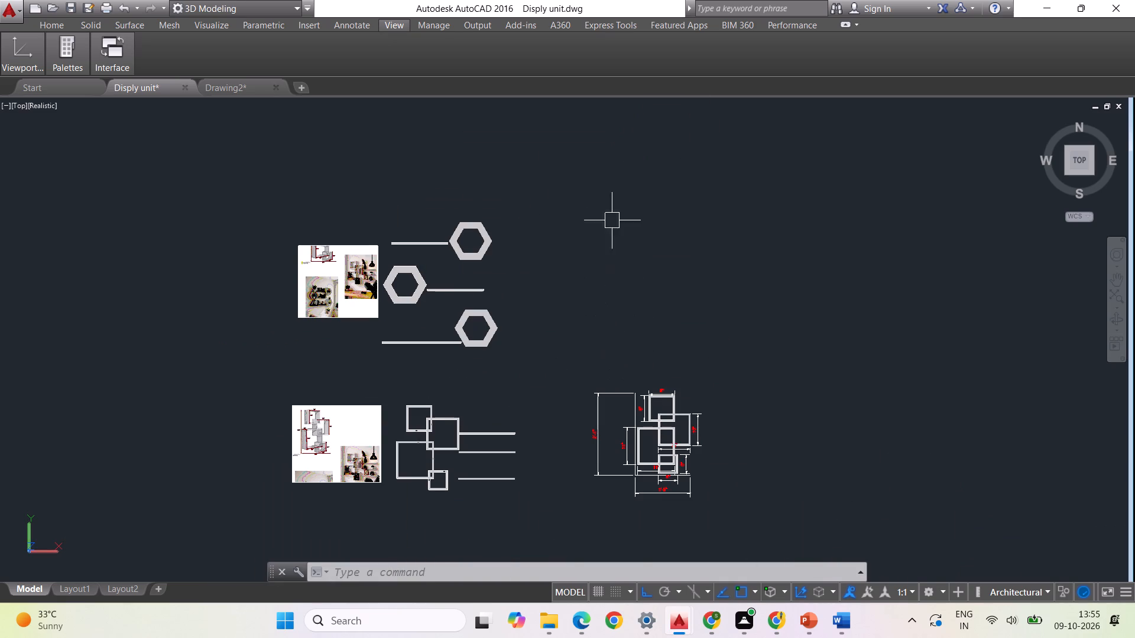
# Add the single-line title "DISPLY UNIT" below the square-frame drawings, with a text height of about 8 inches.
pyautogui.write('TEZT')
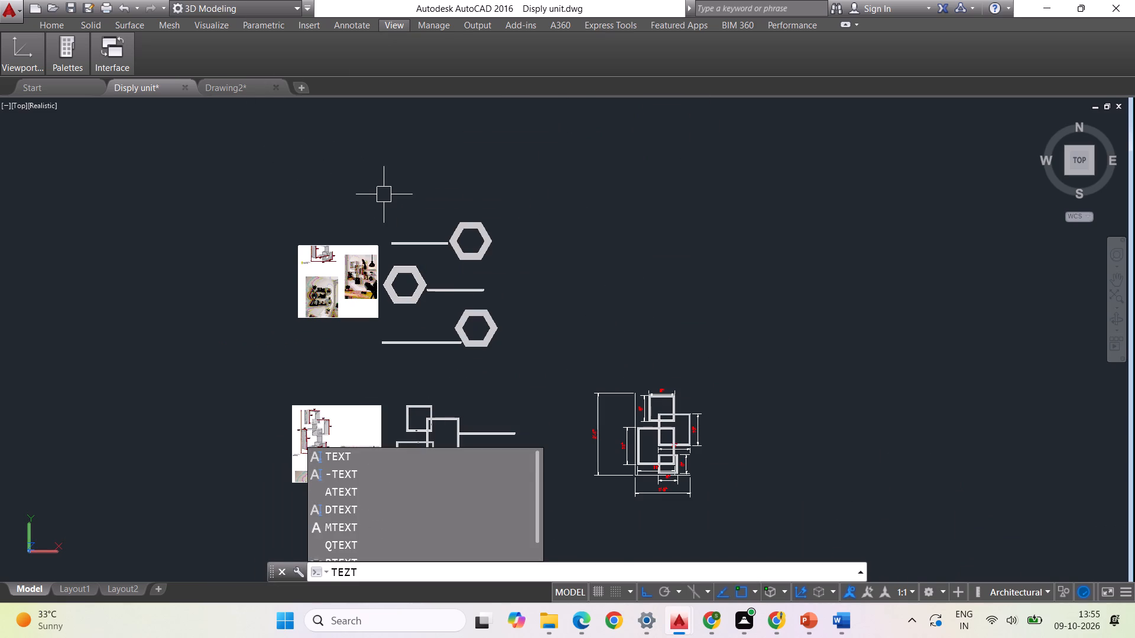
pyautogui.press('Escape')
pyautogui.press('Escape')
pyautogui.write('TEXT')
pyautogui.press('Return')
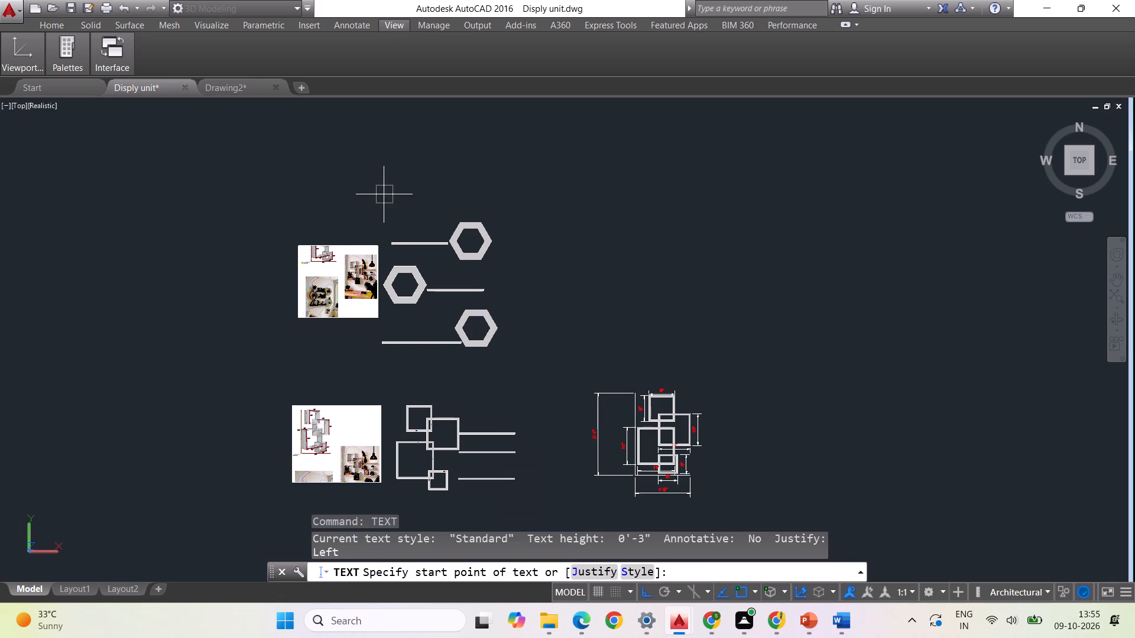
pyautogui.scroll(-1, 455, 136)
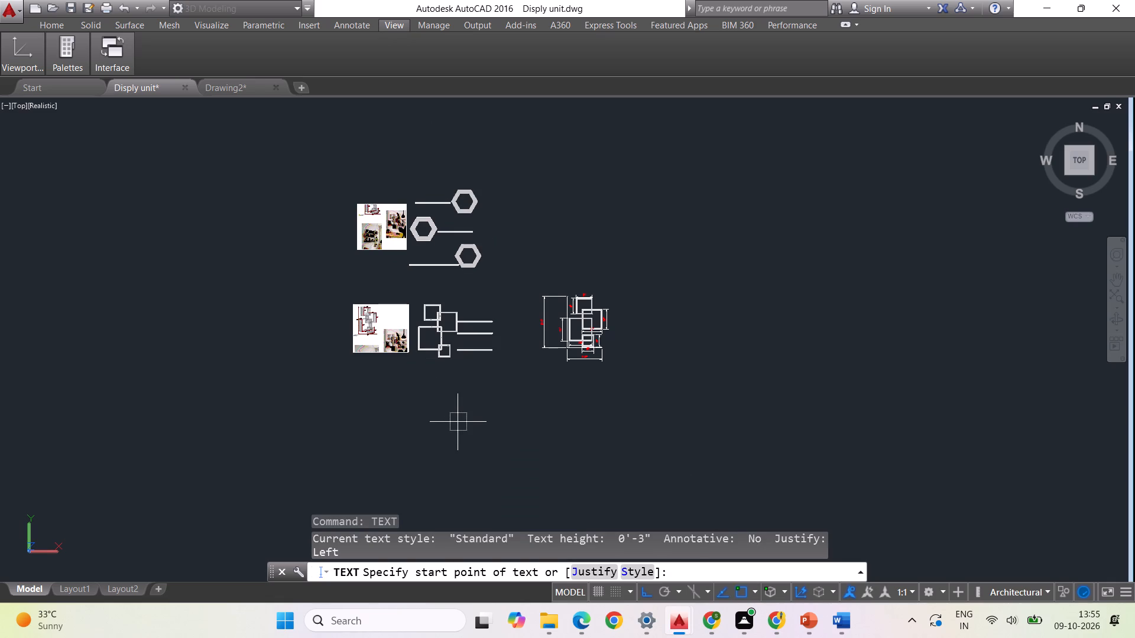
pyautogui.click(433, 414)
pyautogui.click(432, 398)
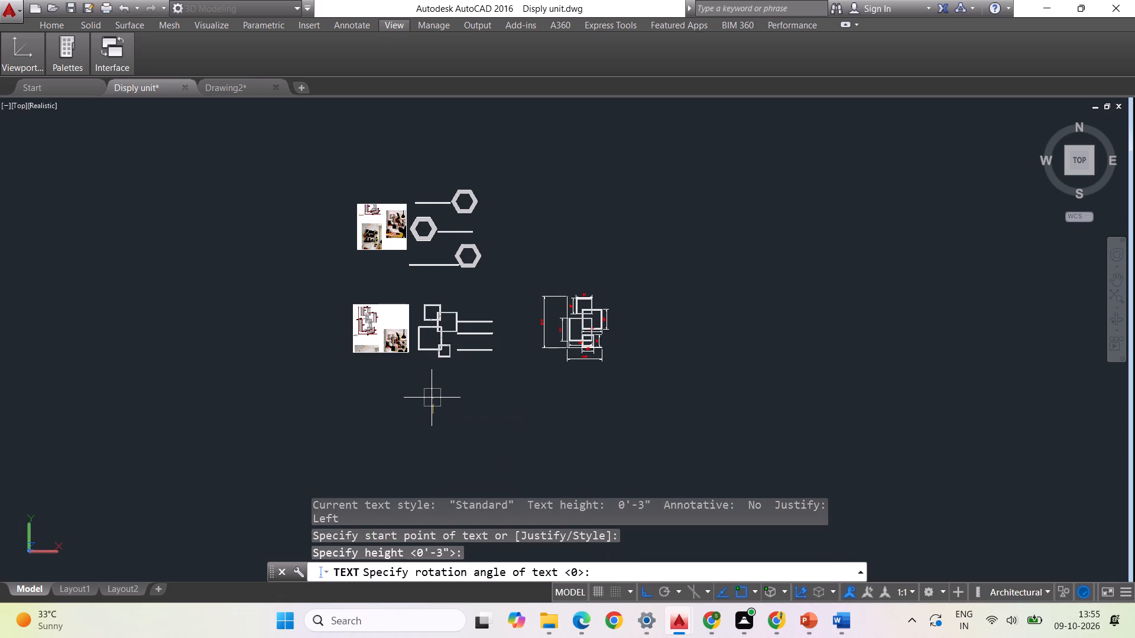
pyautogui.click(461, 405)
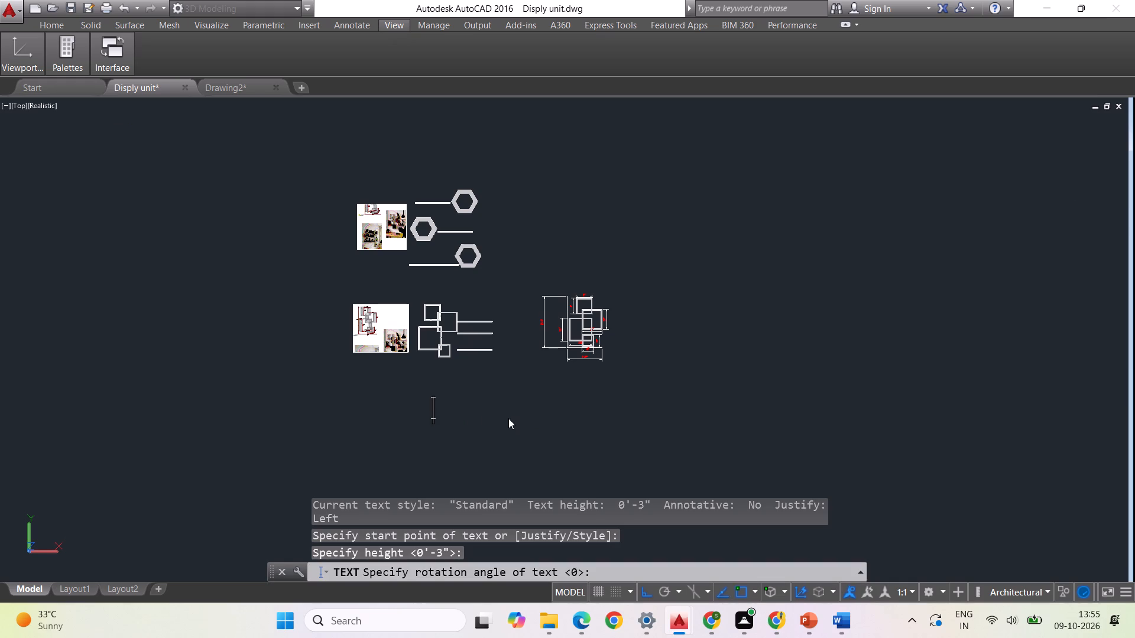
pyautogui.write('DISPLY UNIT')
pyautogui.press('Return')
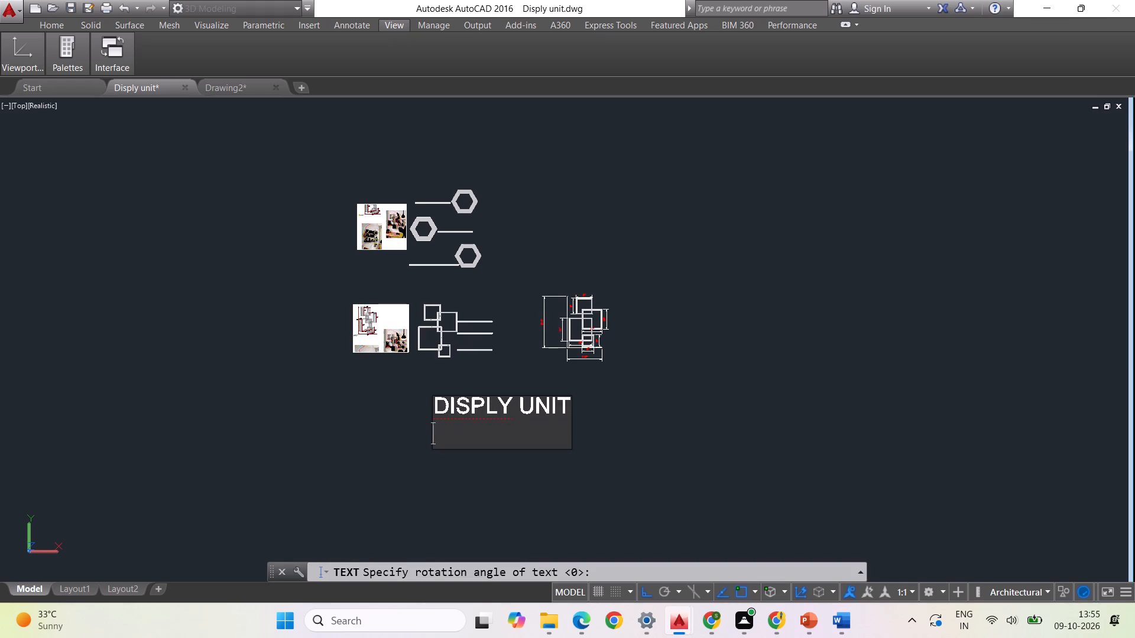
pyautogui.click(602, 458)
pyautogui.click(674, 460)
pyautogui.click(515, 467)
pyautogui.click(409, 471)
pyautogui.click(363, 458)
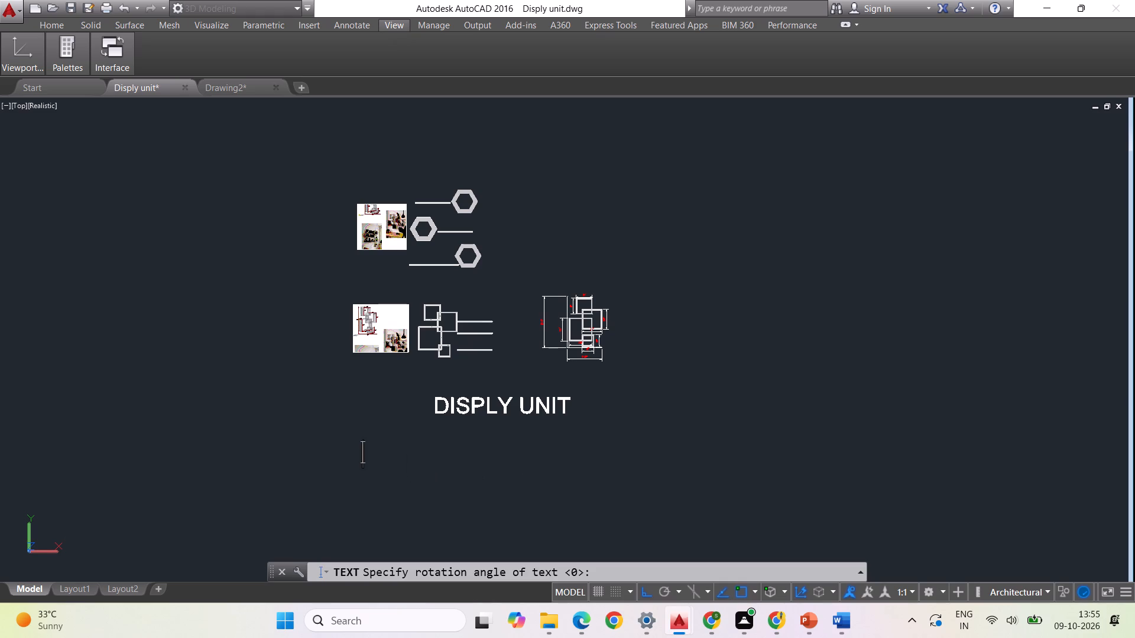
pyautogui.press('Escape')
pyautogui.press('Escape')
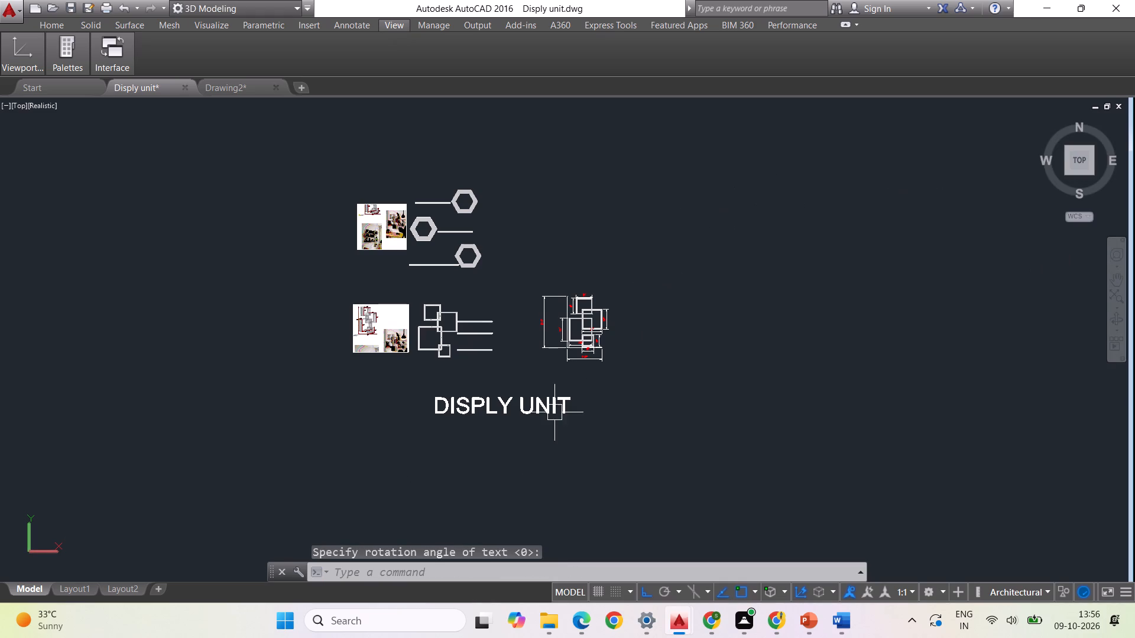
# Erase the long horizontal construction line above the display unit drawings.
pyautogui.scroll(-2, 578, 431)
pyautogui.scroll(1, 611, 421)
pyautogui.scroll(-5, 646, 404)
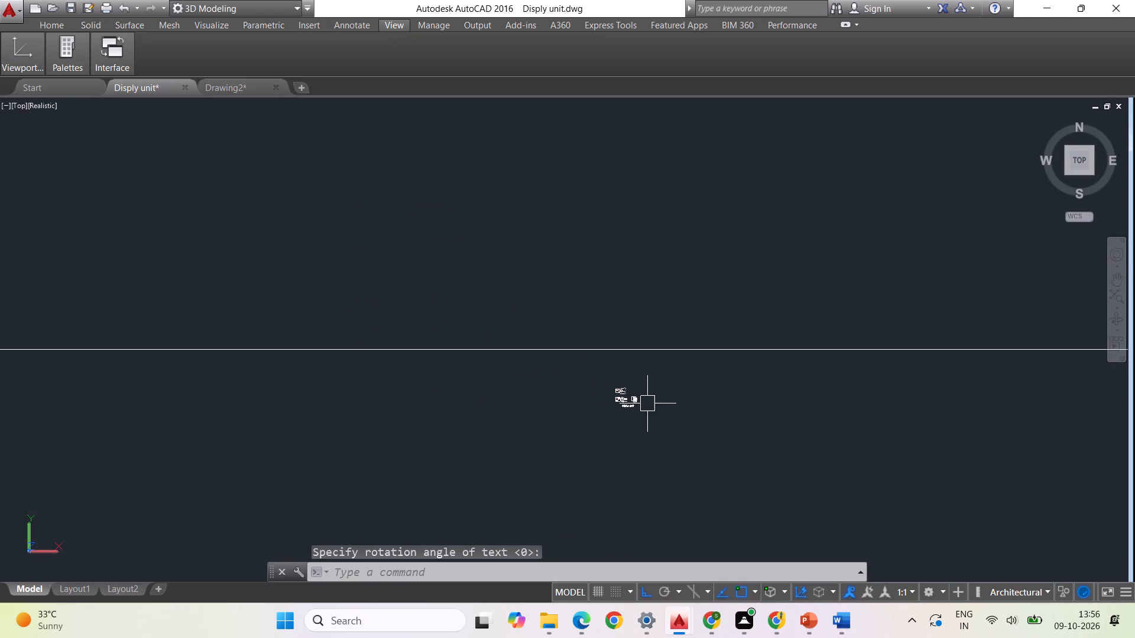
pyautogui.scroll(-2, 770, 409)
pyautogui.scroll(5, 777, 403)
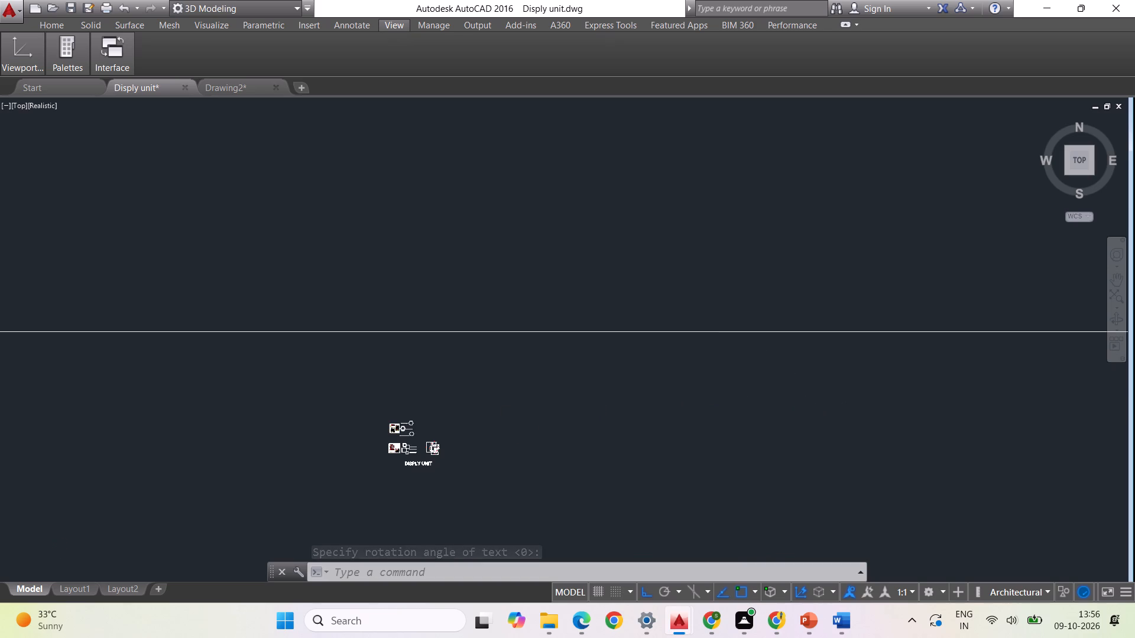
pyautogui.click(715, 327)
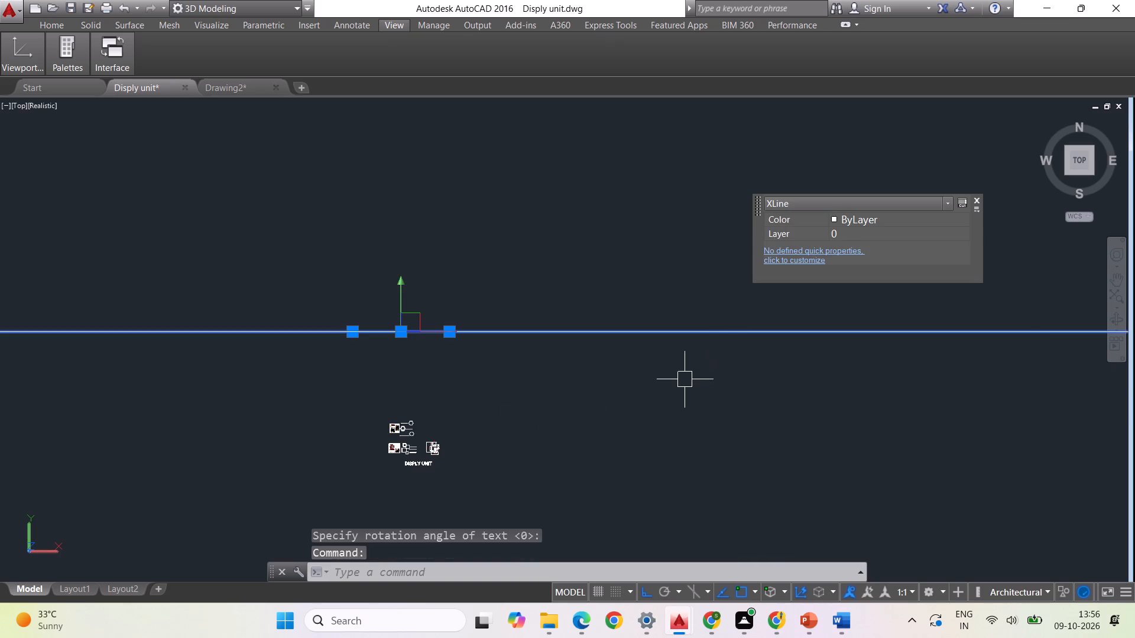
pyautogui.press('Delete')
# Copy the "DISPLY UNIT" title freely to two spots, beside the hexagon-frame reference photos and beside the square-frame reference photos.
pyautogui.scroll(2, 443, 464)
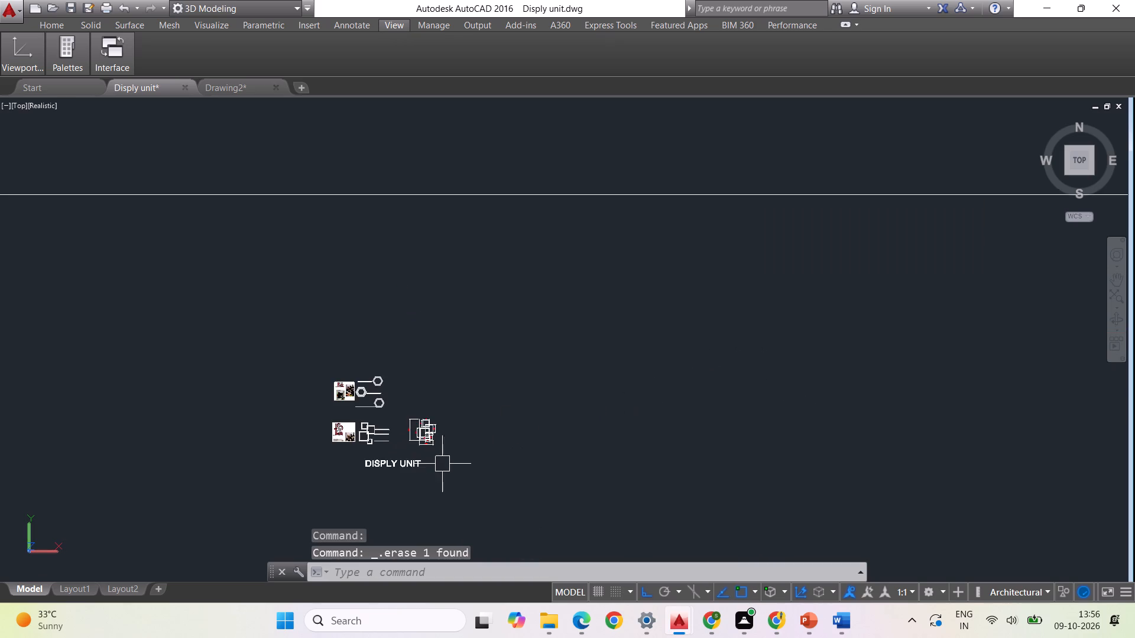
pyautogui.scroll(-2, 563, 445)
pyautogui.scroll(3, 480, 432)
pyautogui.scroll(-1, 350, 409)
pyautogui.scroll(3, 455, 460)
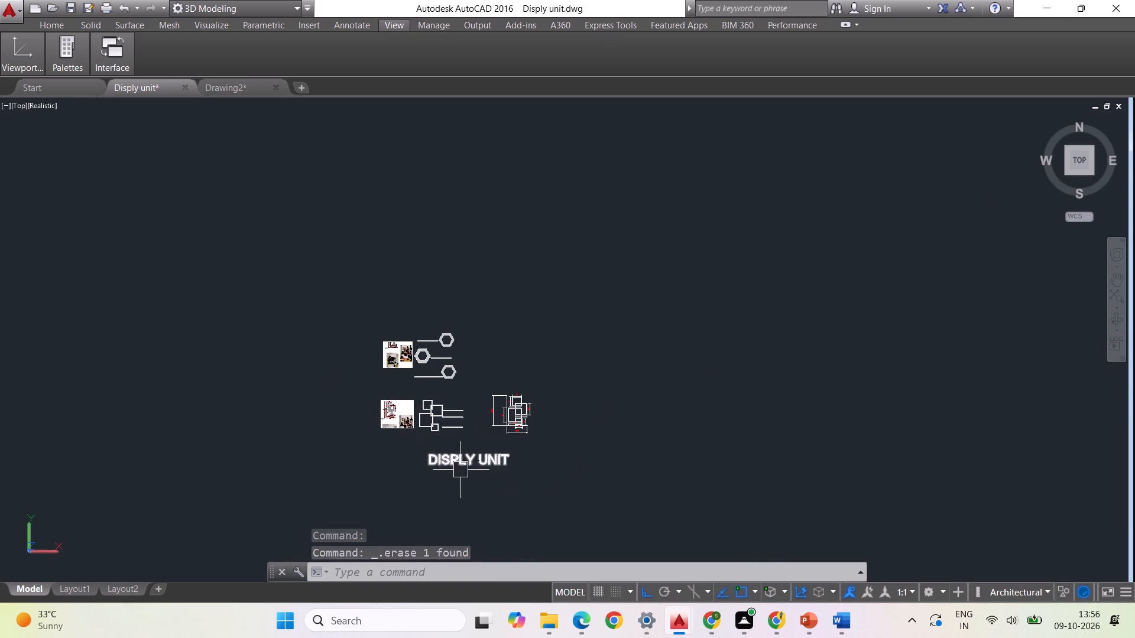
pyautogui.scroll(1, 476, 489)
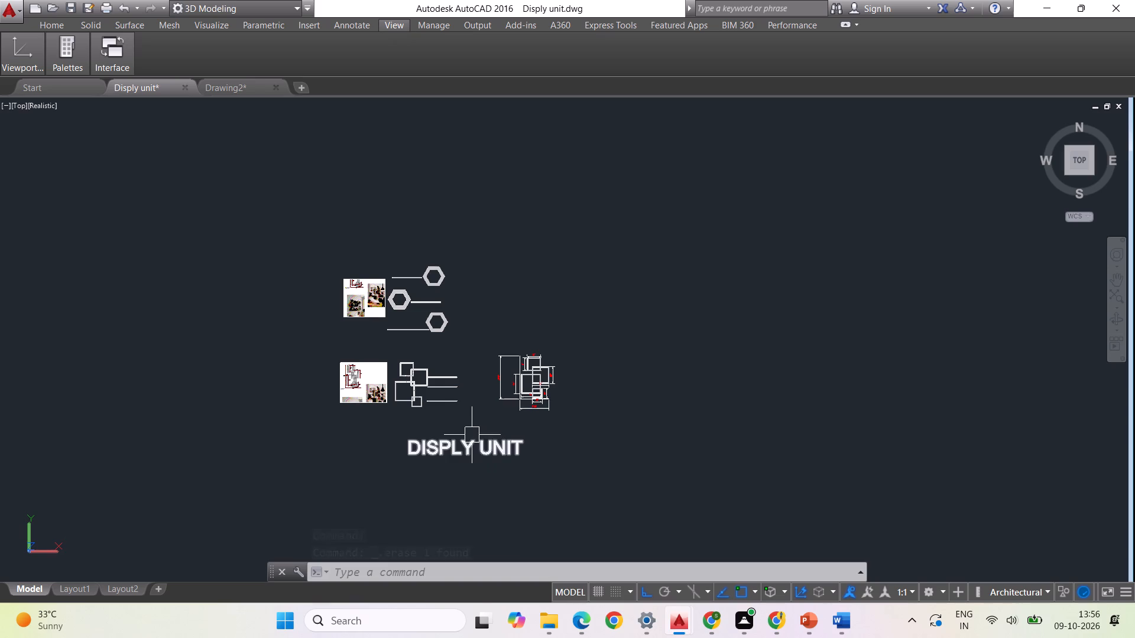
pyautogui.click(468, 445)
pyautogui.press('Escape')
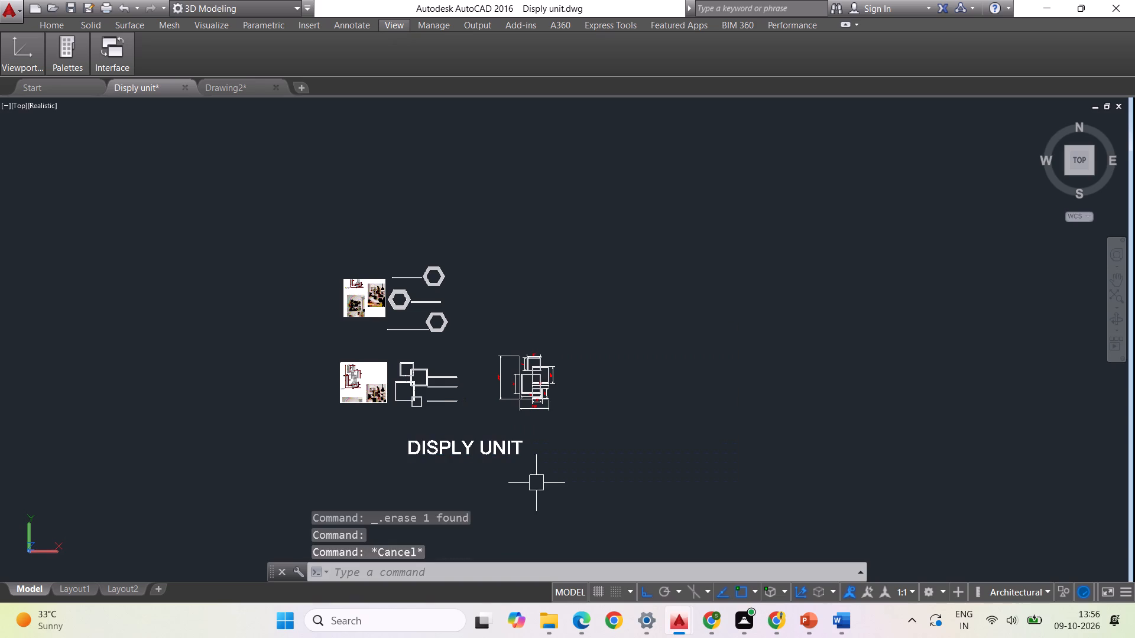
pyautogui.click(505, 447)
pyautogui.rightClick(572, 492)
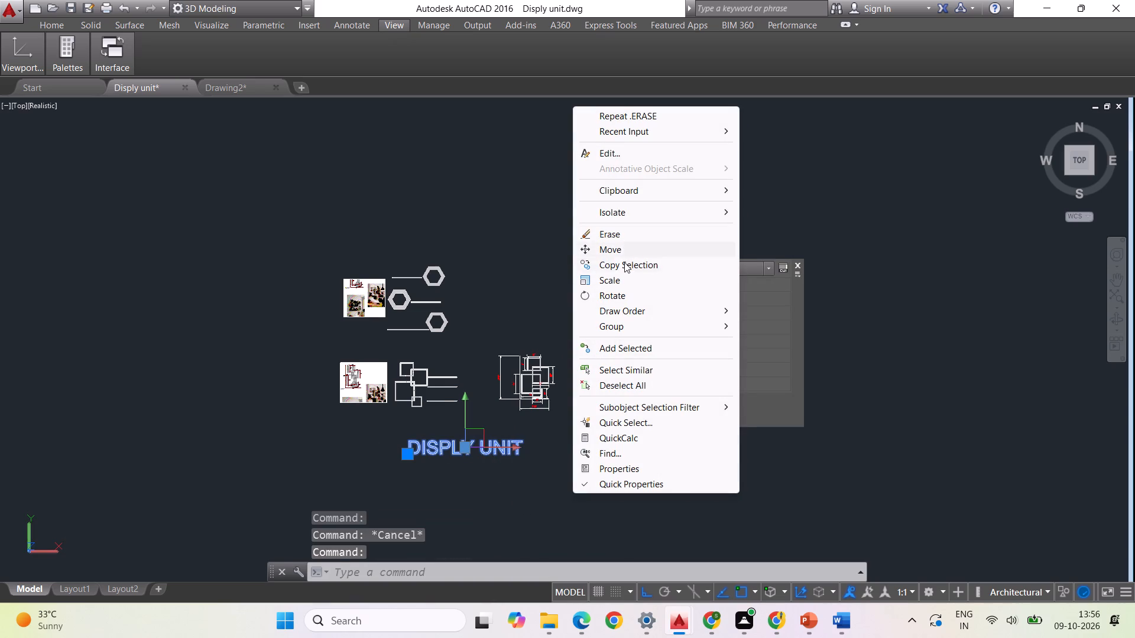
pyautogui.click(624, 262)
pyautogui.click(500, 458)
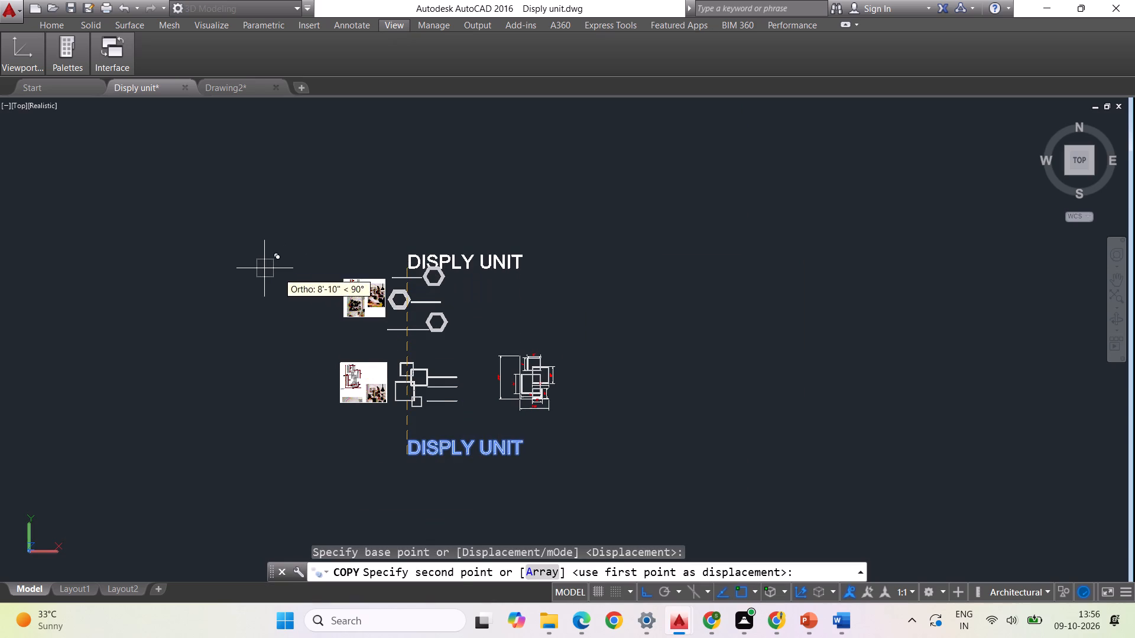
pyautogui.press('F8')
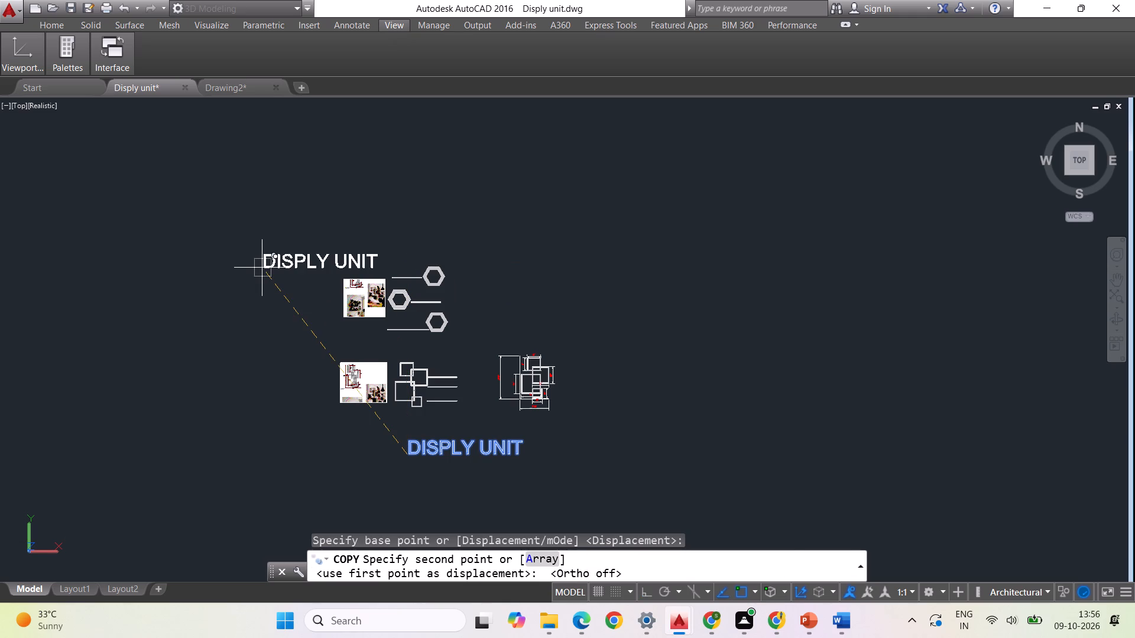
pyautogui.click(213, 293)
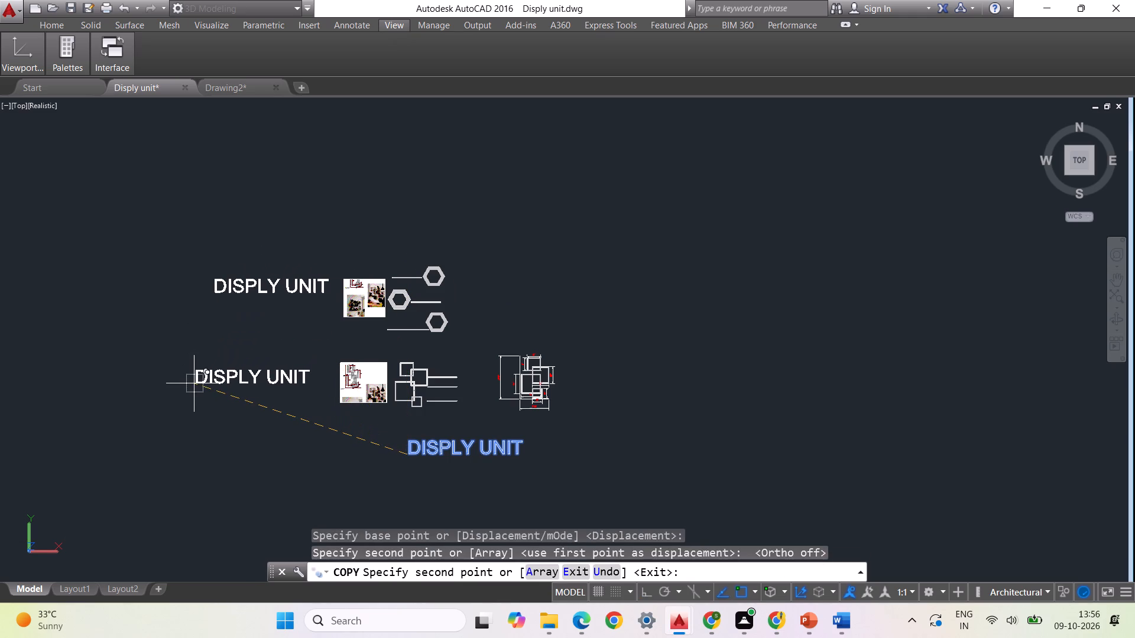
pyautogui.click(194, 384)
pyautogui.press('Escape')
# Change the title copy beside the hexagon-frame reference photos to read "1".
pyautogui.click(257, 289)
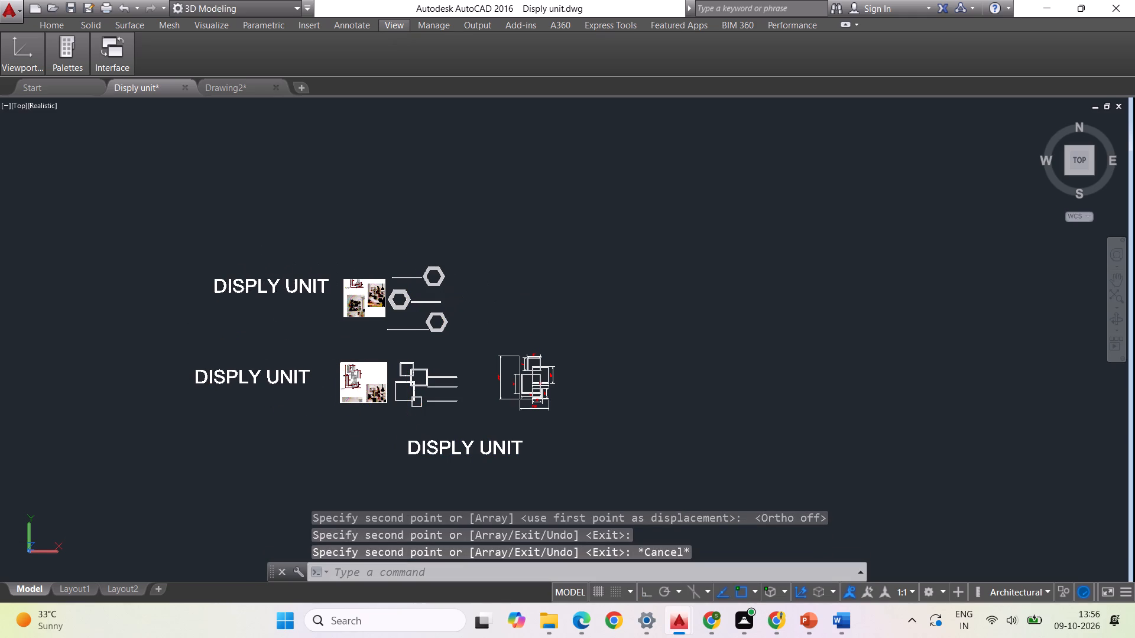
pyautogui.rightClick(257, 289)
pyautogui.click(296, 264)
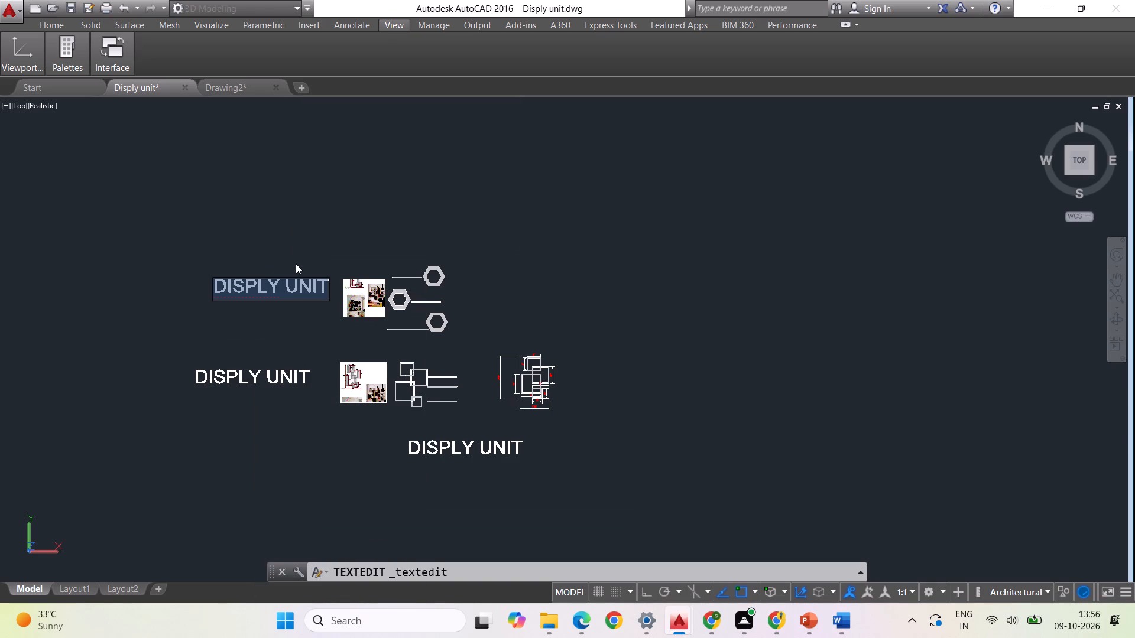
pyautogui.press('BackSpace')
pyautogui.press('1')
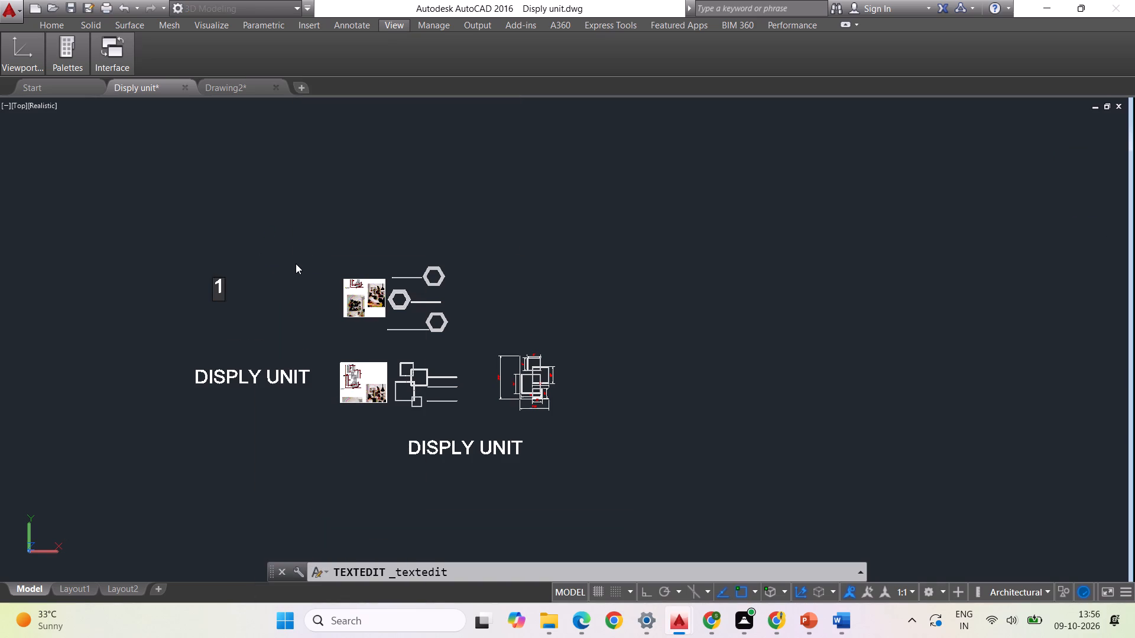
pyautogui.click(290, 314)
# Change the title copy beside the square-frame reference photos to read "2.".
pyautogui.click(271, 375)
pyautogui.rightClick(271, 375)
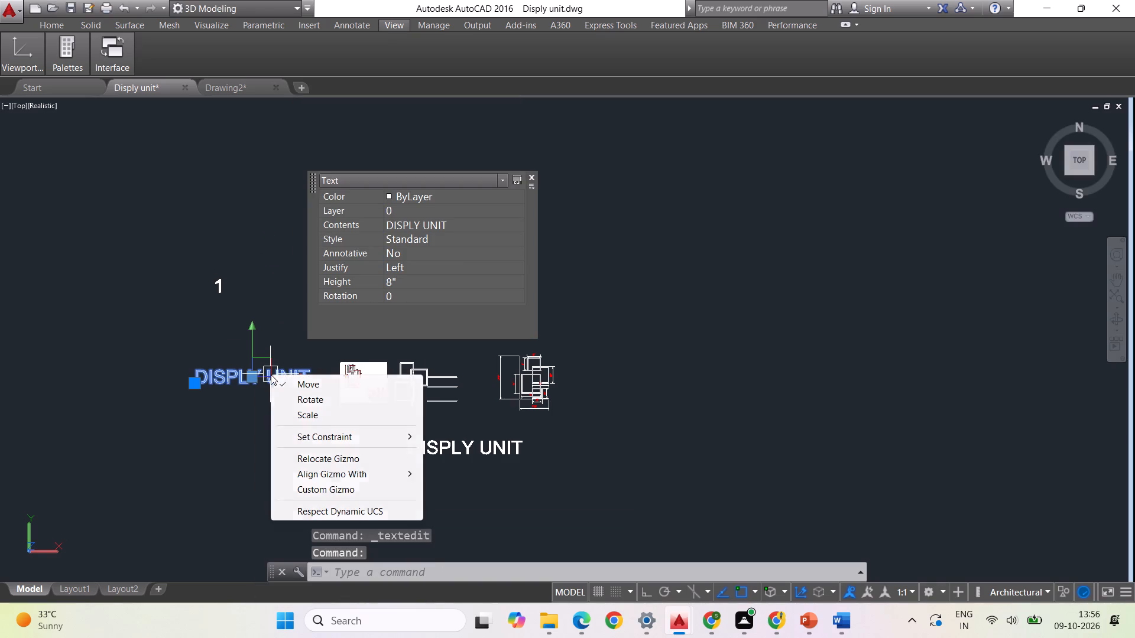
pyautogui.press('Escape')
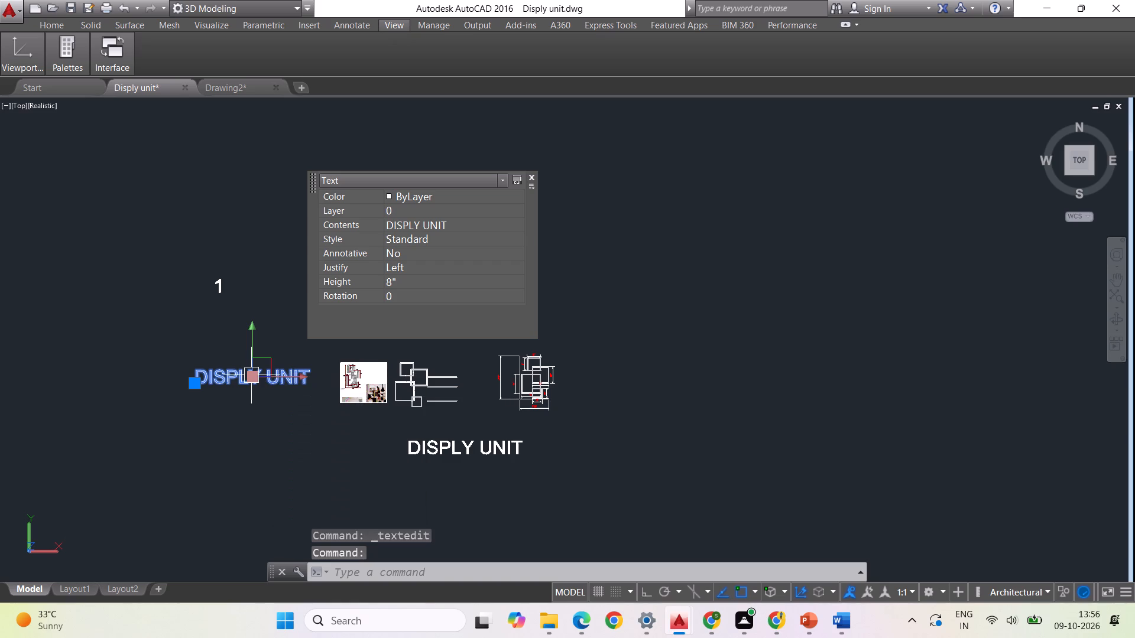
pyautogui.press('Escape')
pyautogui.click(213, 374)
pyautogui.rightClick(213, 374)
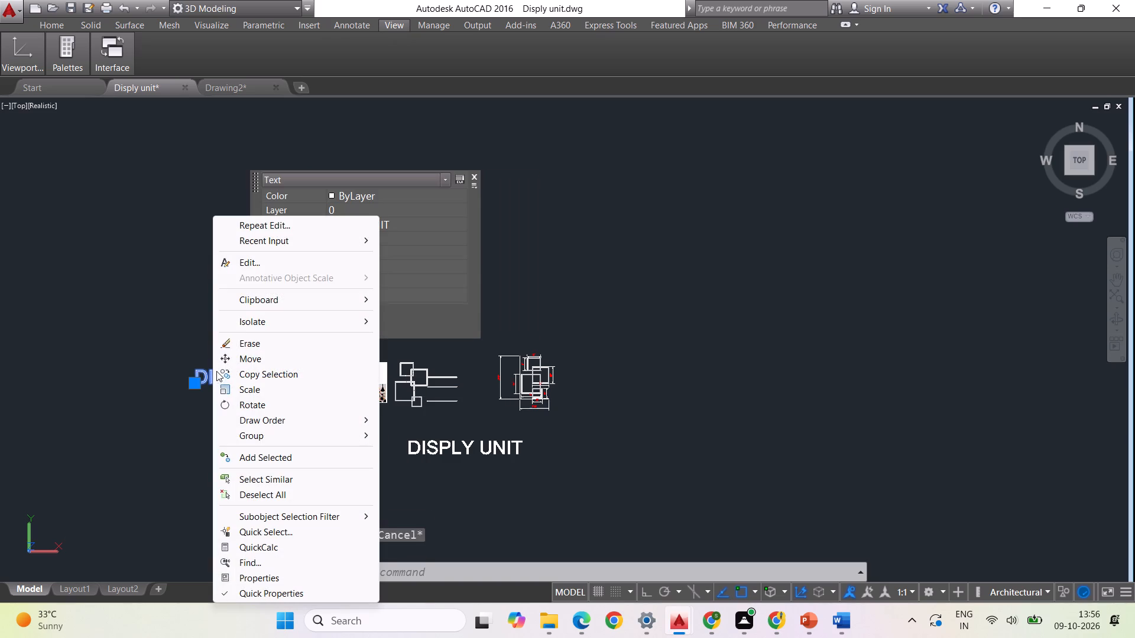
pyautogui.click(249, 266)
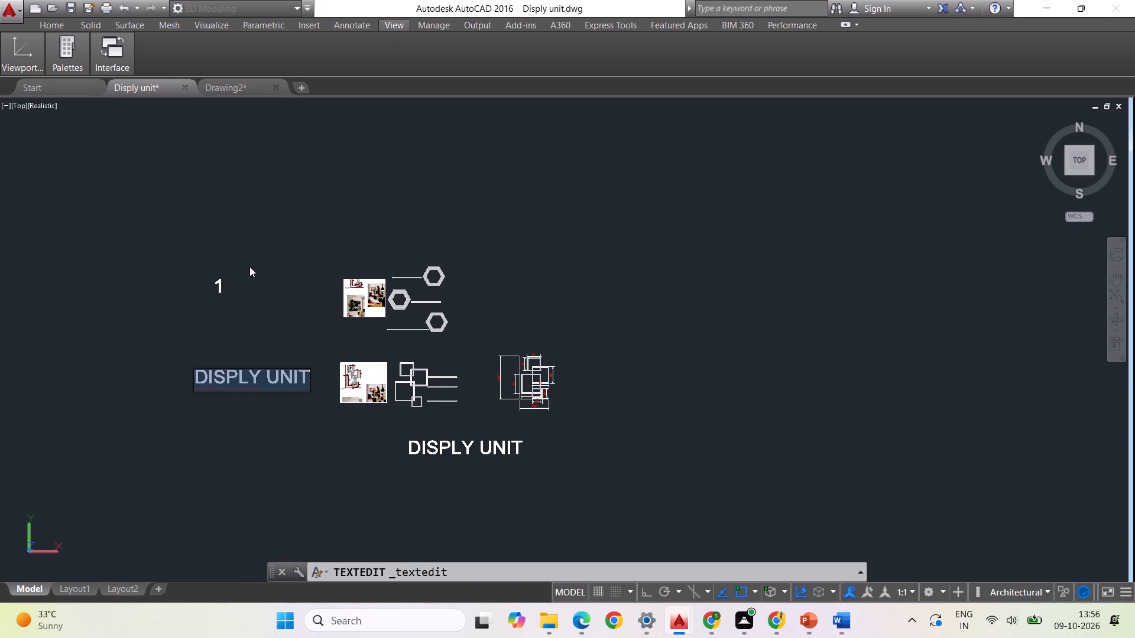
pyautogui.press('2')
pyautogui.press('.')
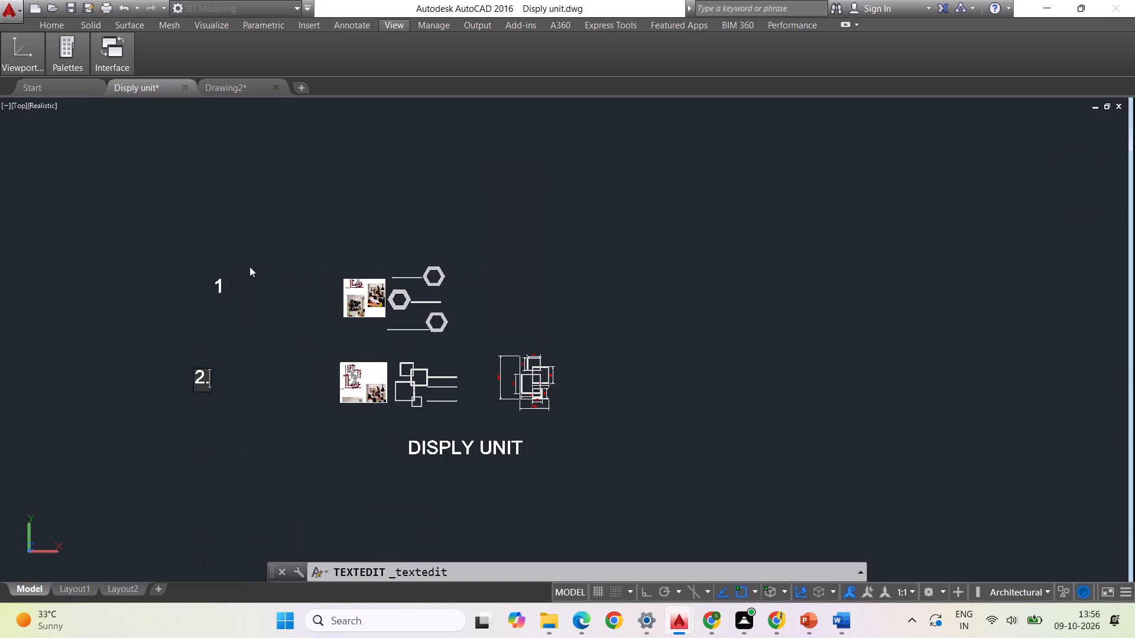
pyautogui.click(245, 347)
# Edit the number label beside the hexagon-frame reference photos to read "1.".
pyautogui.click(216, 279)
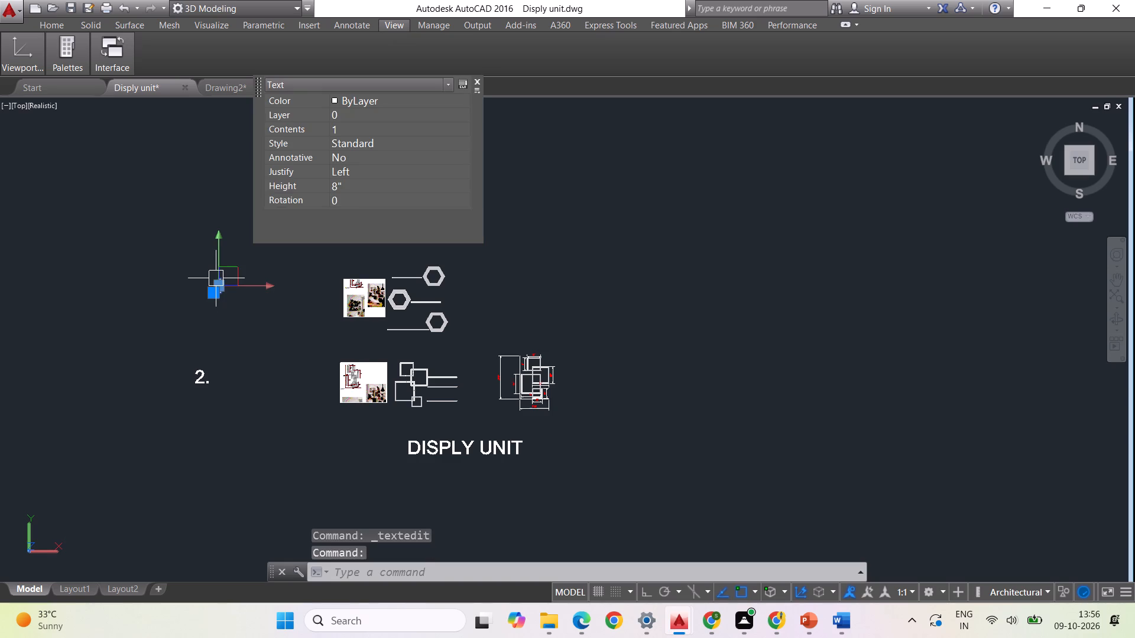
pyautogui.rightClick(216, 278)
pyautogui.click(131, 264)
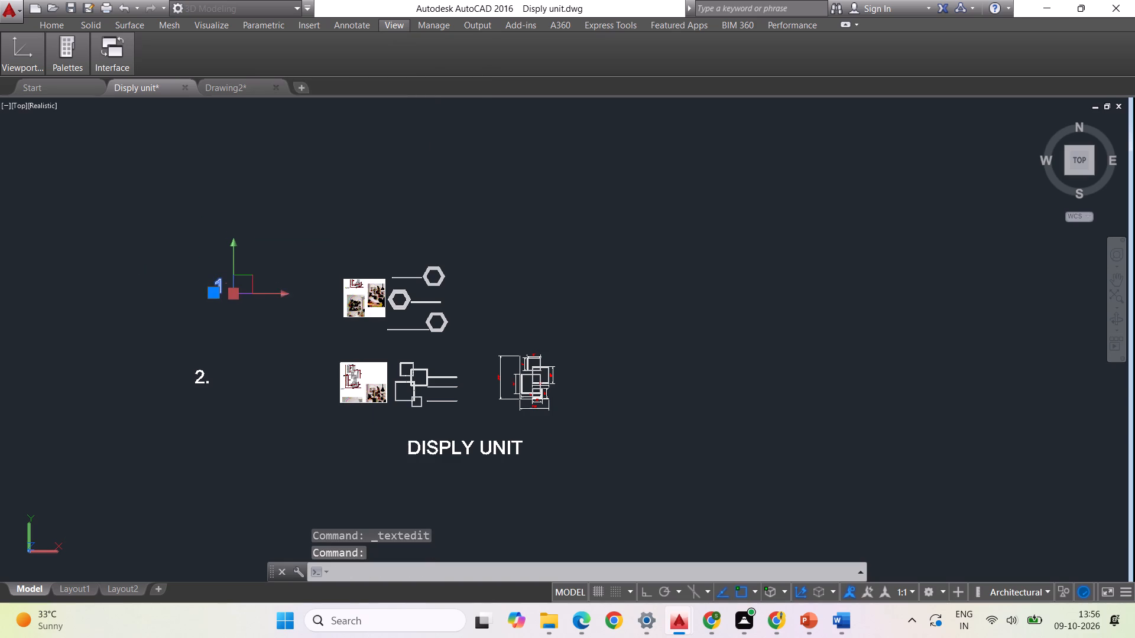
pyautogui.press('Escape')
pyautogui.press('Escape')
pyautogui.press('Escape')
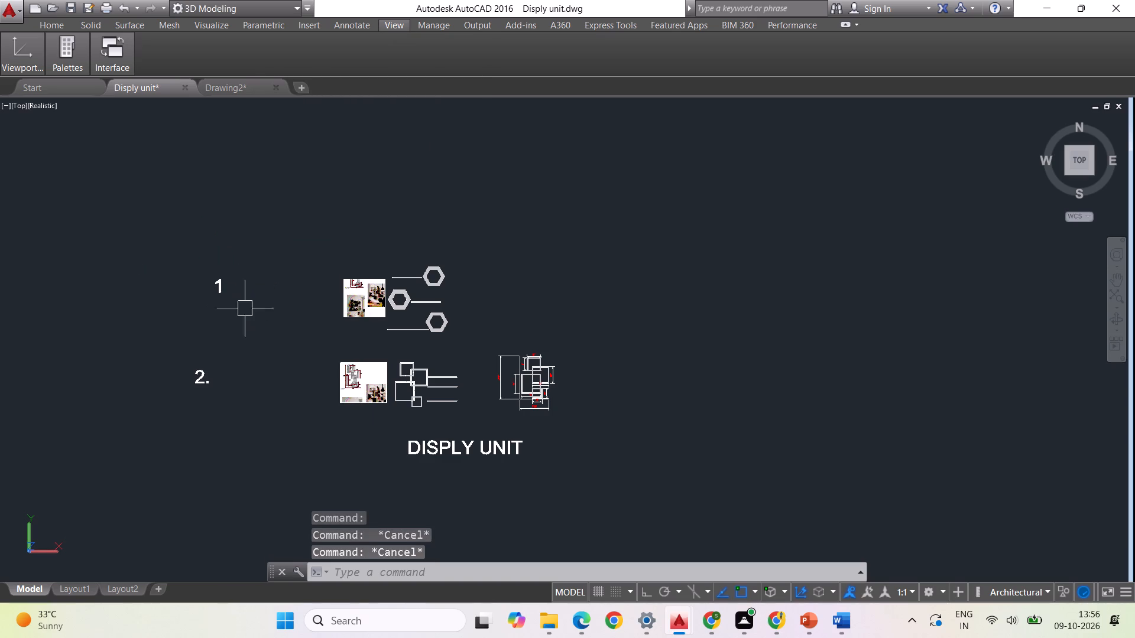
pyautogui.click(222, 284)
pyautogui.rightClick(238, 320)
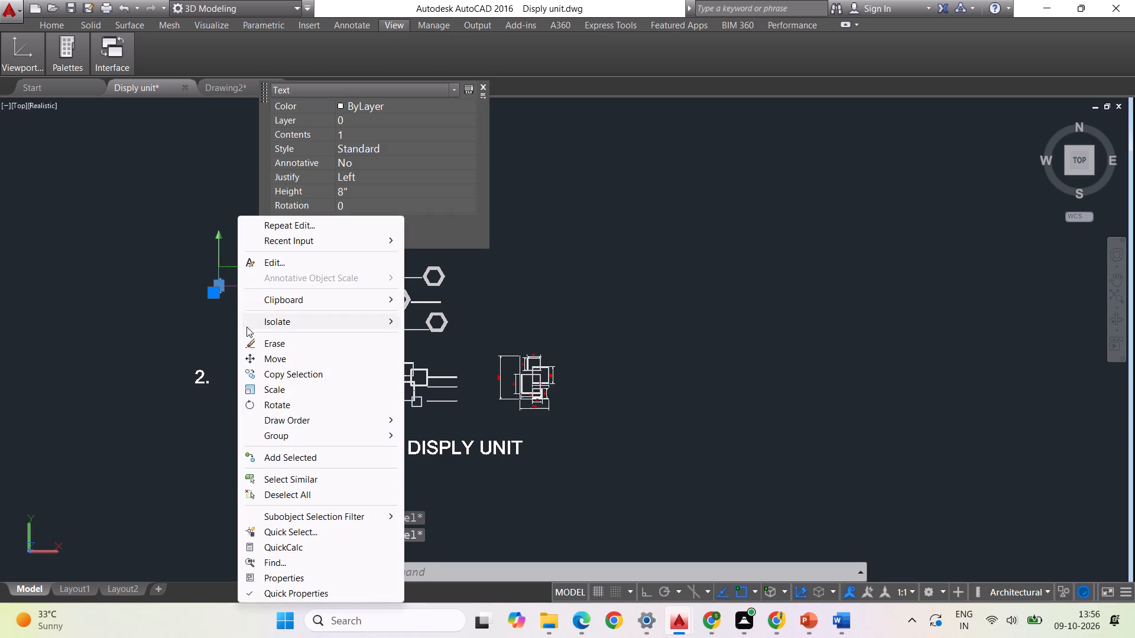
pyautogui.click(275, 268)
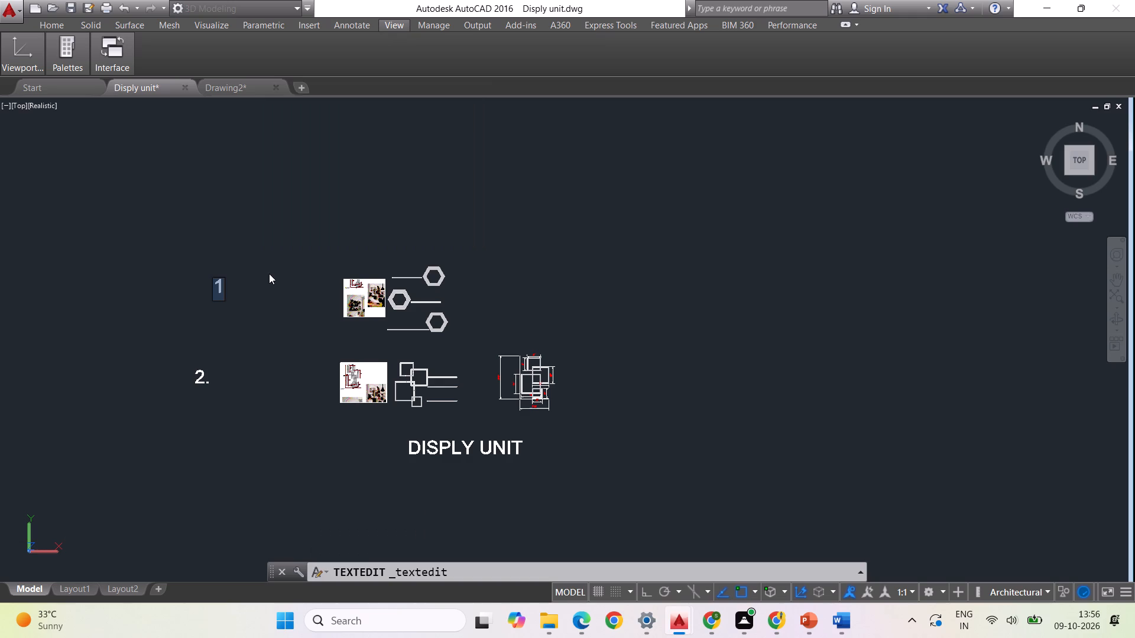
pyautogui.press('1')
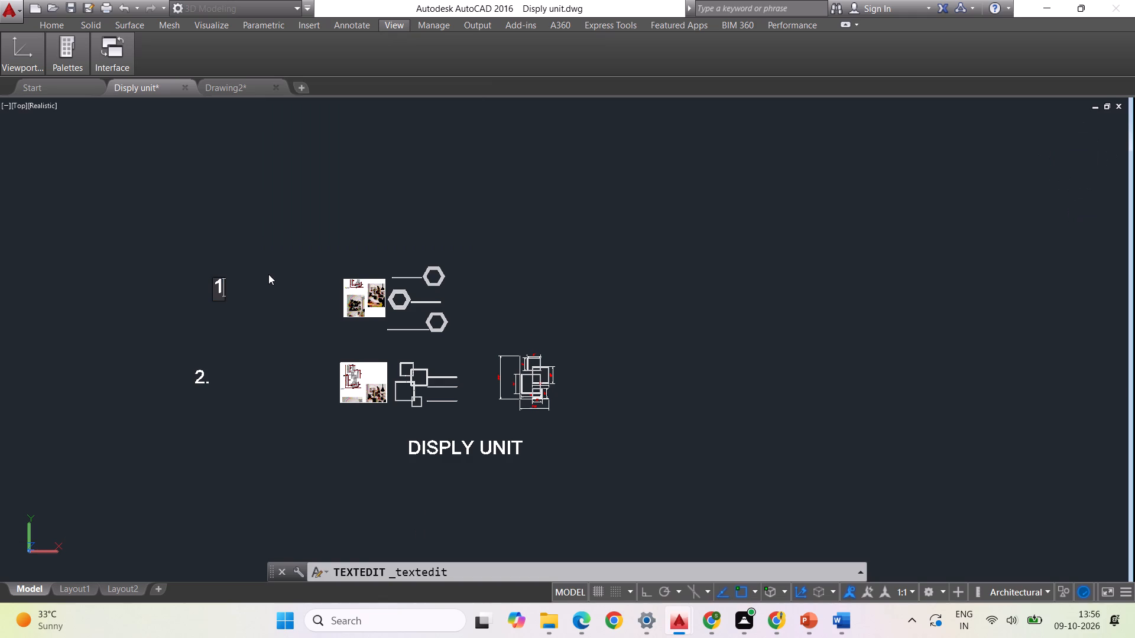
pyautogui.press('.')
pyautogui.click(247, 311)
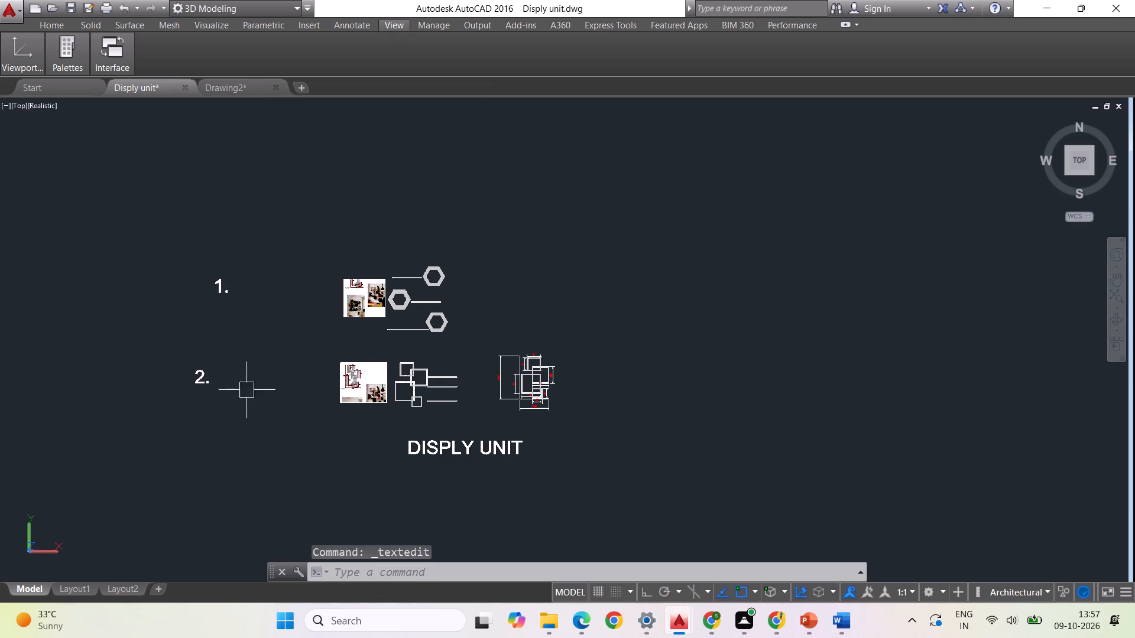
# Move the "1." label close beside the hexagon-frame reference photos.
pyautogui.scroll(2, 217, 290)
pyautogui.click(284, 312)
pyautogui.click(180, 235)
pyautogui.rightClick(180, 235)
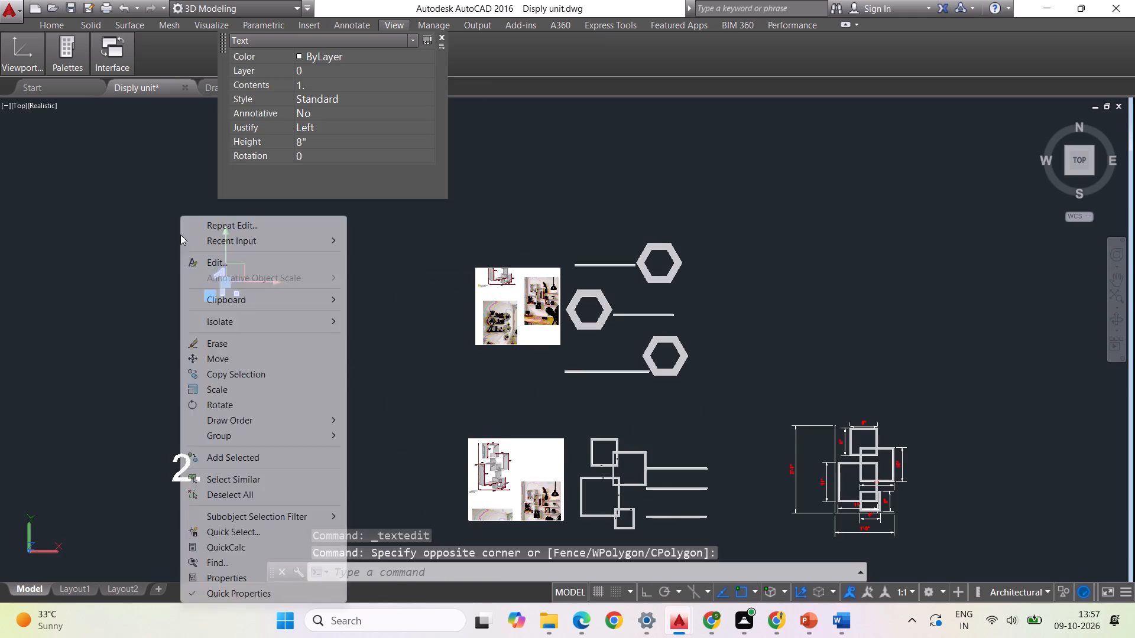
pyautogui.click(234, 360)
pyautogui.click(218, 297)
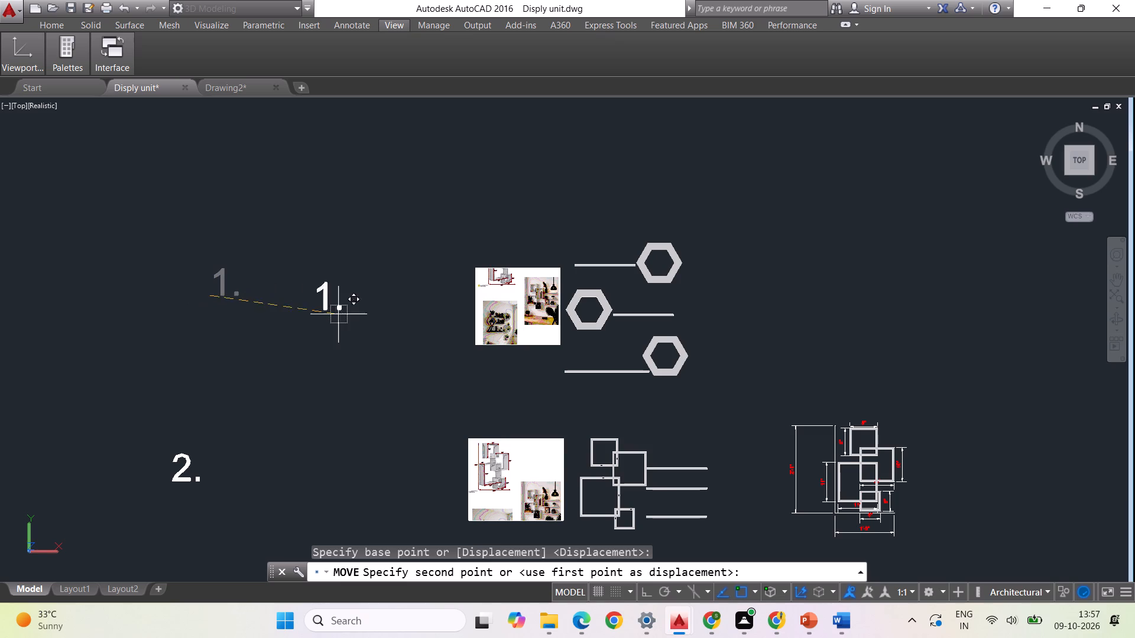
pyautogui.click(401, 316)
# Move the "2." label horizontally with Ortho on, close beside the square-frame reference photos and aligned below "1.".
pyautogui.moveTo(268, 499); pyautogui.dragTo(244, 483)
pyautogui.click(116, 395)
pyautogui.rightClick(116, 395)
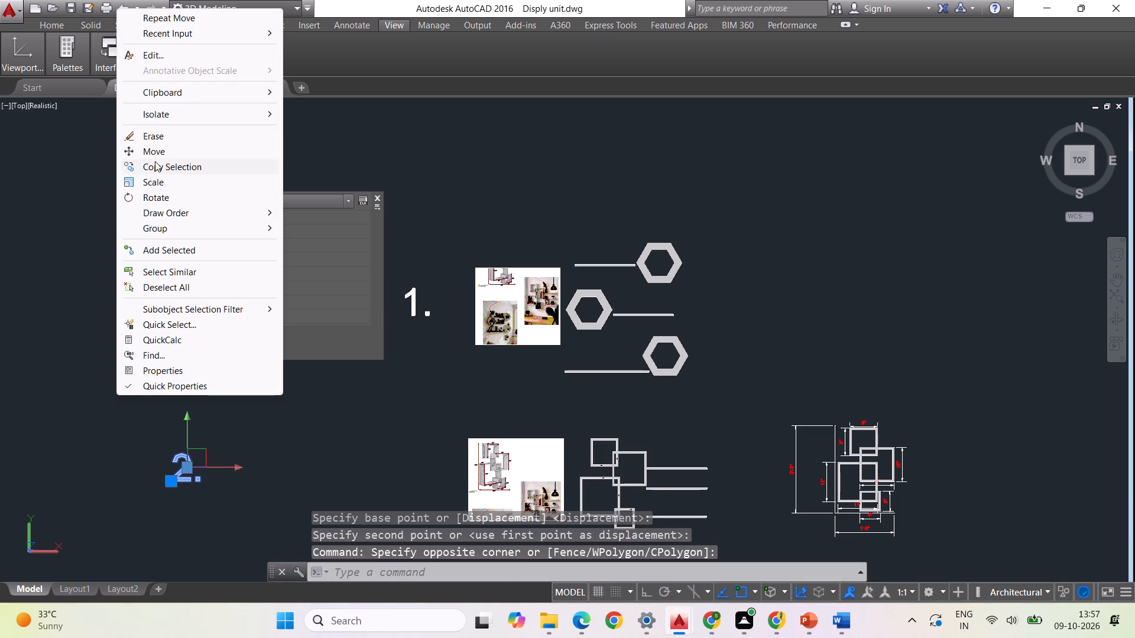
pyautogui.click(155, 154)
pyautogui.scroll(-1, 178, 377)
pyautogui.click(183, 437)
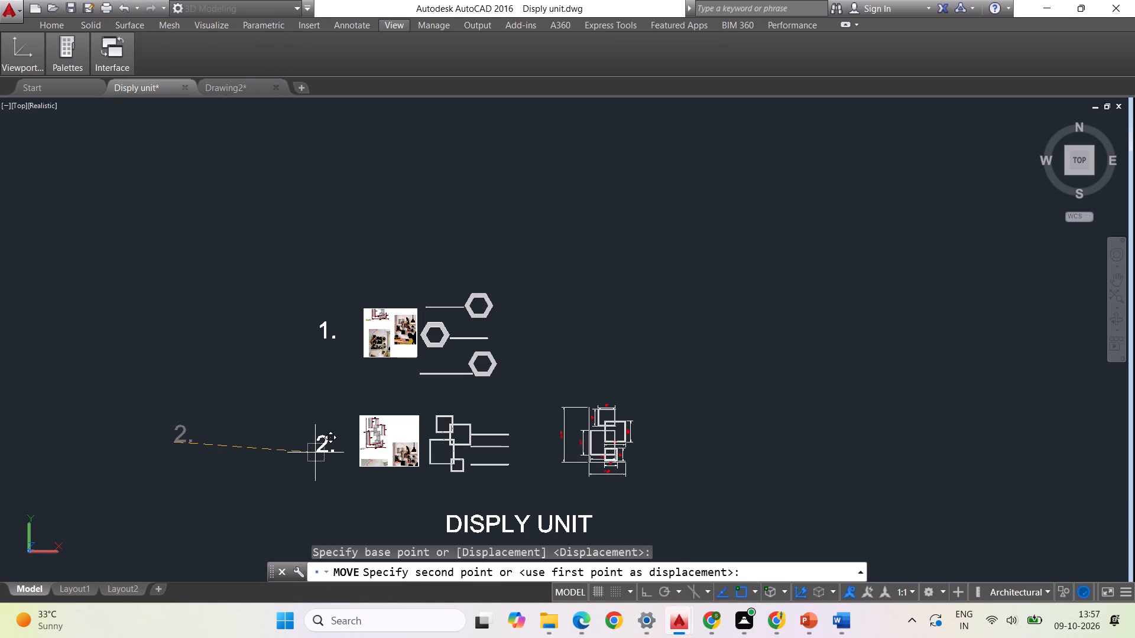
pyautogui.press('F8')
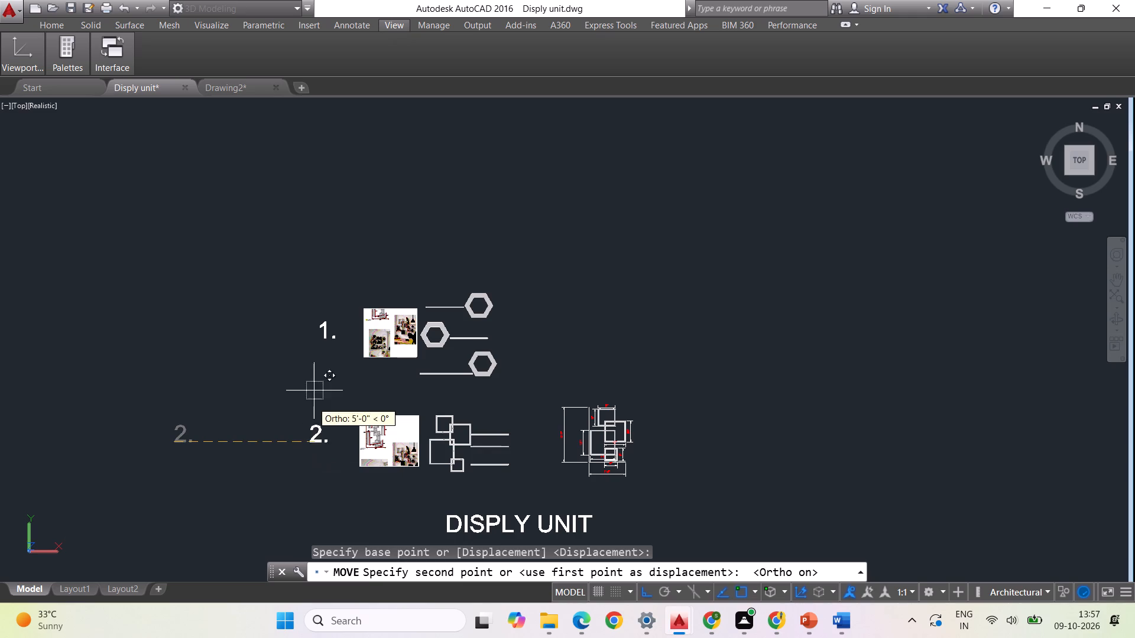
pyautogui.click(317, 445)
# Erase the remaining long horizontal construction line above the display unit drawings.
pyautogui.scroll(-2, 350, 484)
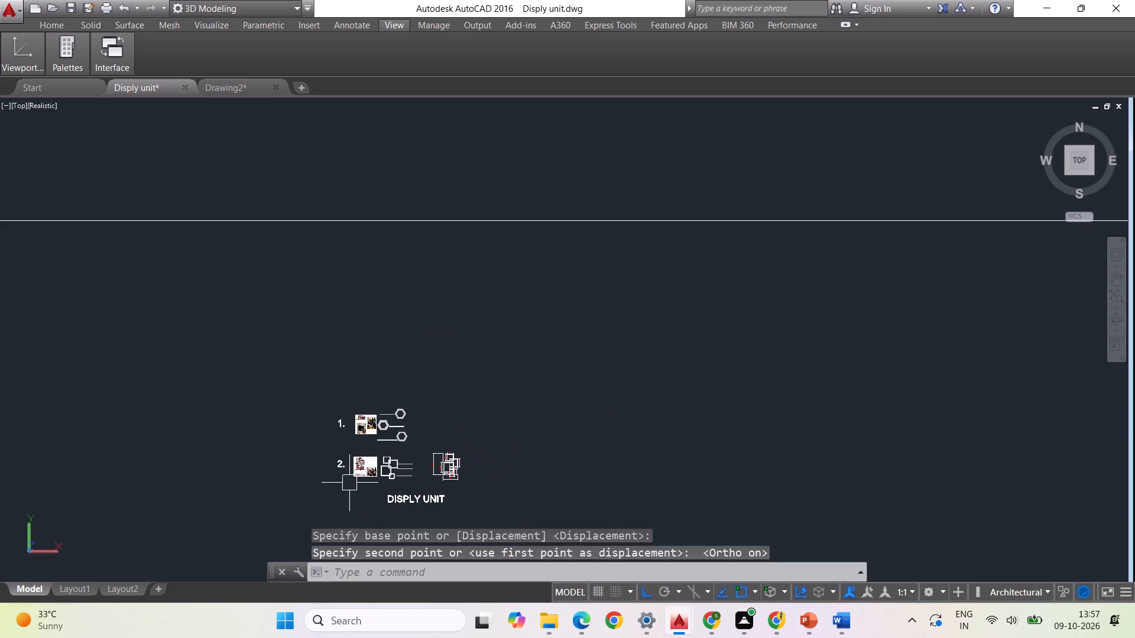
pyautogui.scroll(-2, 528, 405)
pyautogui.click(634, 328)
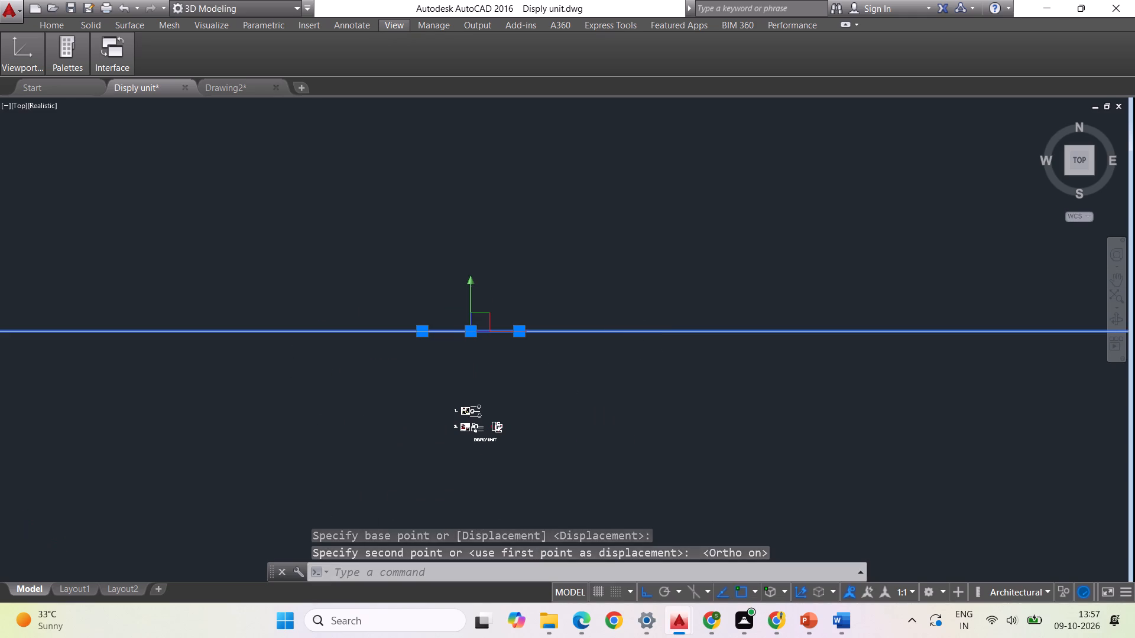
pyautogui.press('BackSpace')
pyautogui.press('Delete')
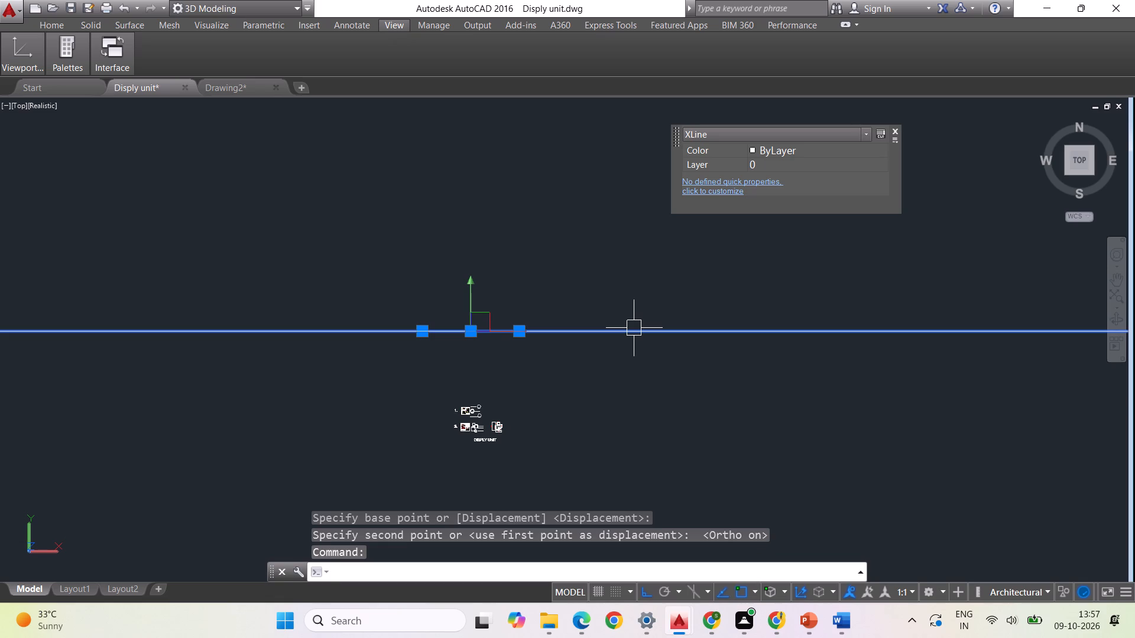
pyautogui.press('Delete')
# Examine the whole sheet for stray geometry and check the layout of the two numbered designs and title.
pyautogui.scroll(-2, 479, 319)
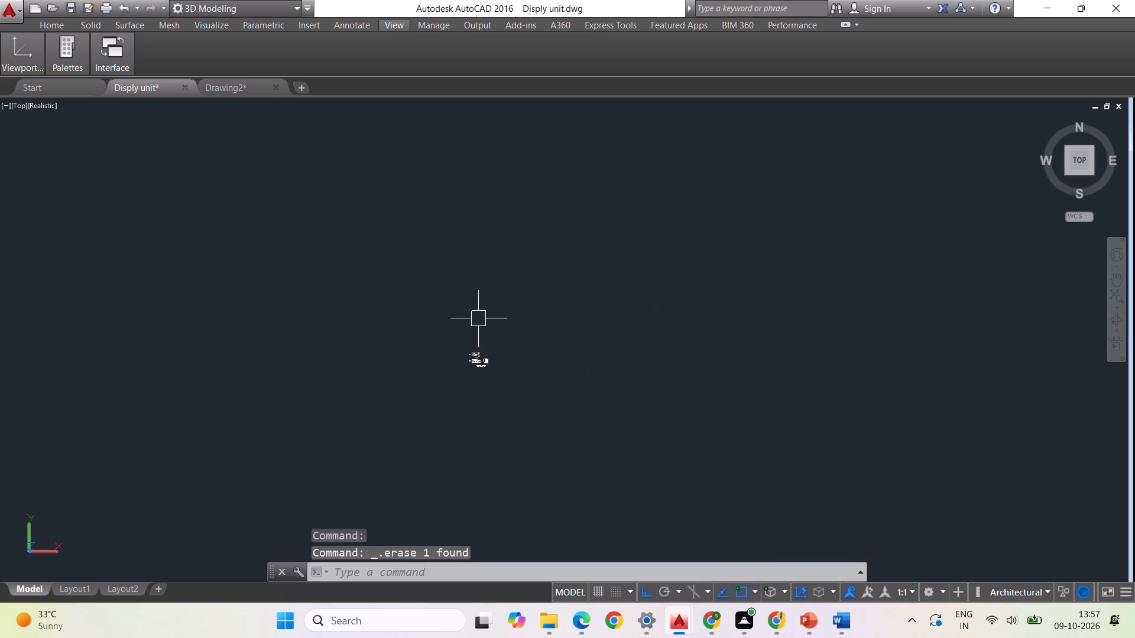
pyautogui.scroll(-2, 516, 323)
pyautogui.scroll(-1, 553, 357)
pyautogui.scroll(3, 549, 331)
pyautogui.scroll(4, 518, 370)
pyautogui.scroll(10, 419, 332)
pyautogui.scroll(1, 493, 373)
pyautogui.scroll(-1, 467, 359)
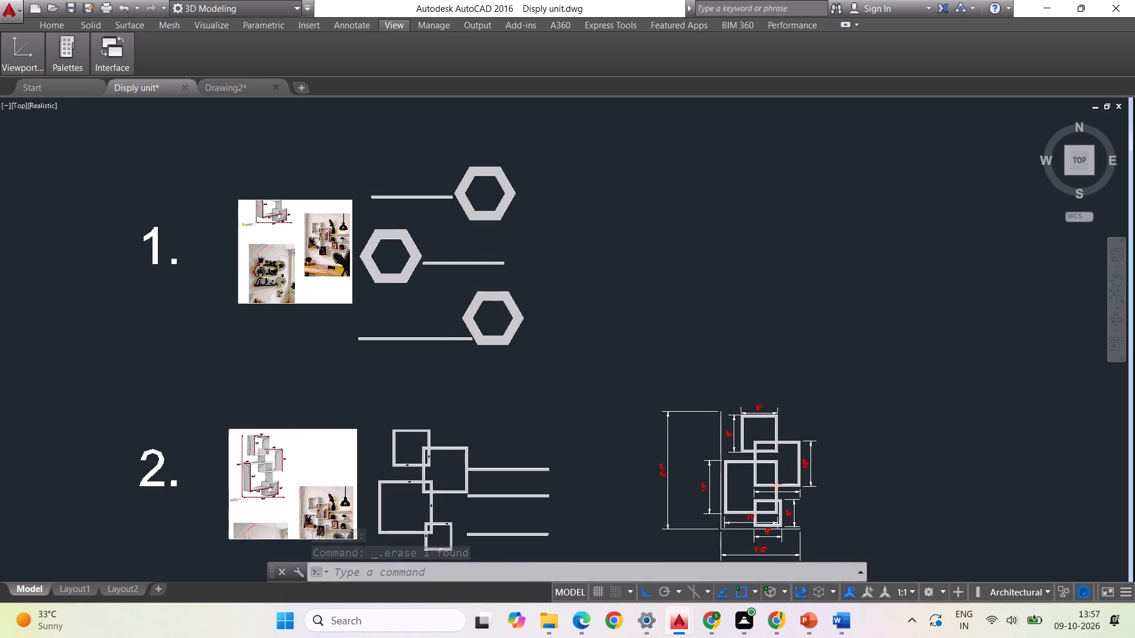
pyautogui.scroll(-1, 489, 381)
pyautogui.scroll(1, 501, 421)
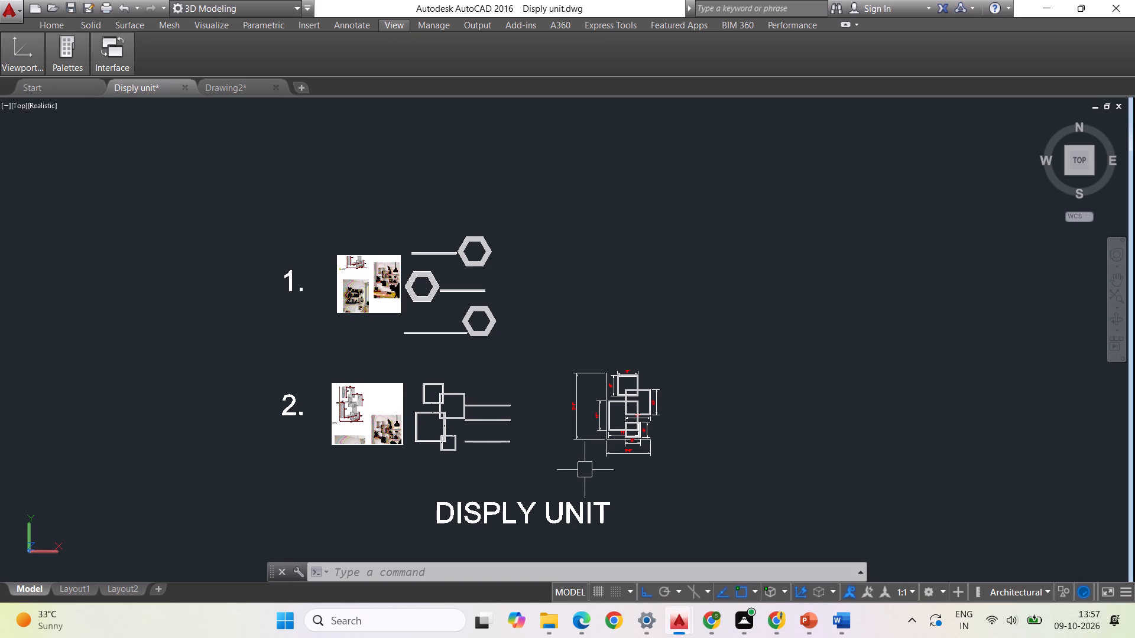
# Measure the board thickness at the upper outer corner of the middle square frame with a linear dimension.
pyautogui.scroll(5, 456, 406)
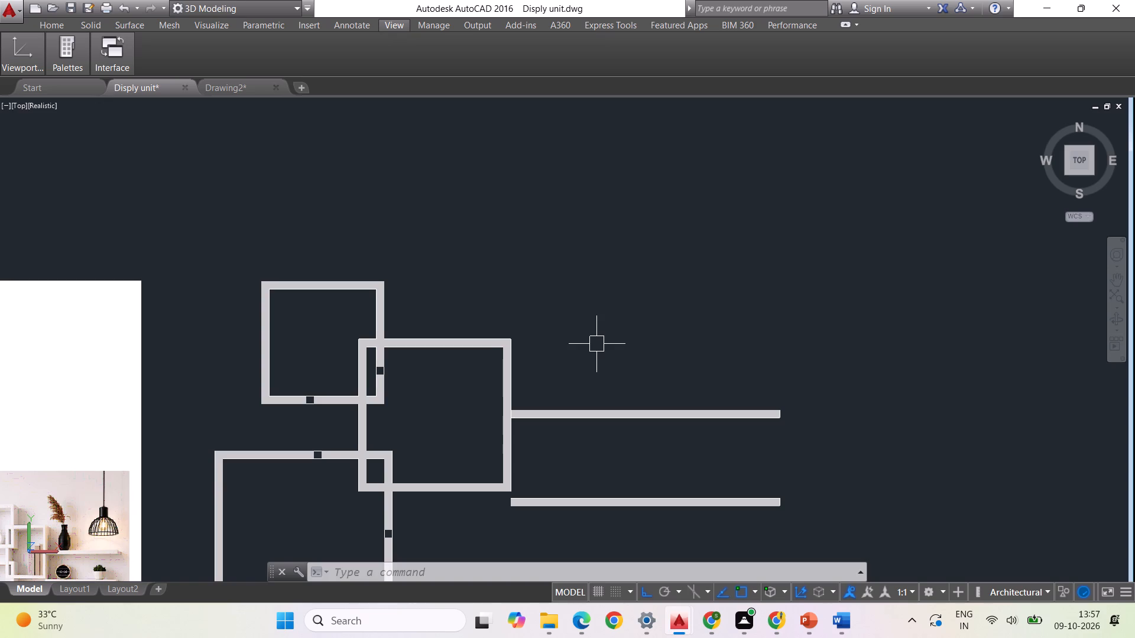
pyautogui.write('DLI')
pyautogui.press('Return')
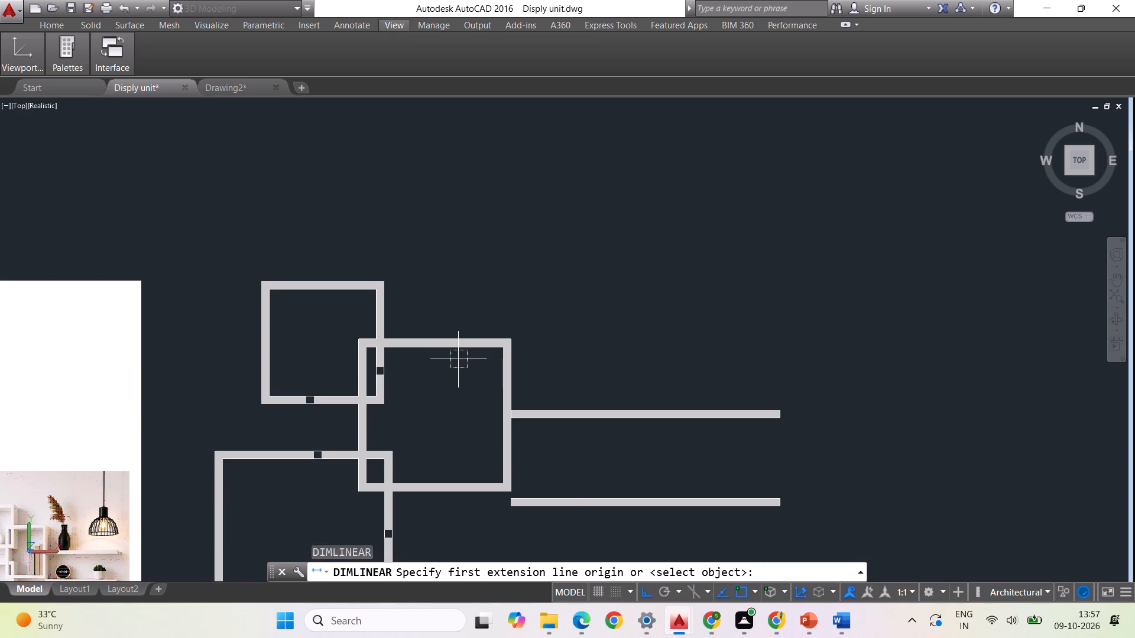
pyautogui.scroll(2, 459, 360)
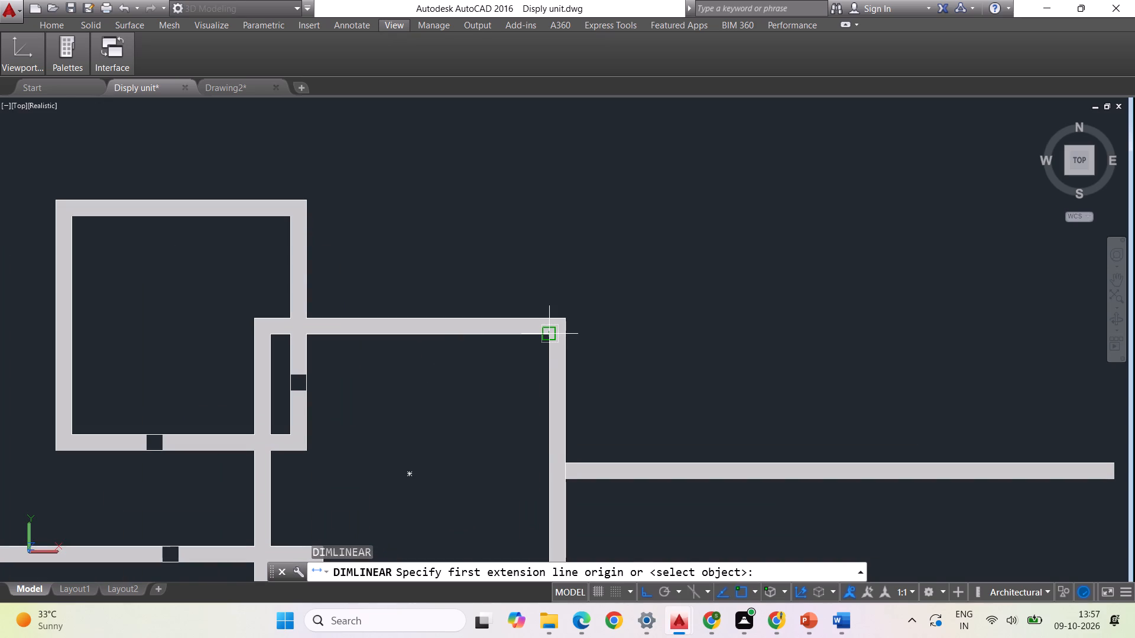
pyautogui.click(550, 333)
pyautogui.click(563, 322)
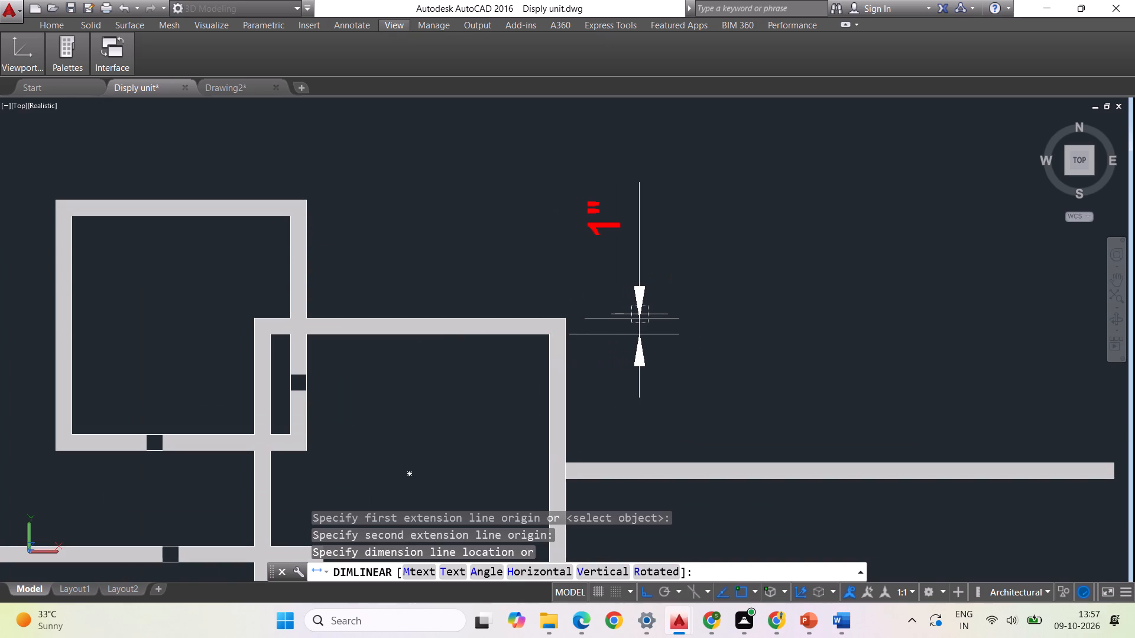
pyautogui.press('Escape')
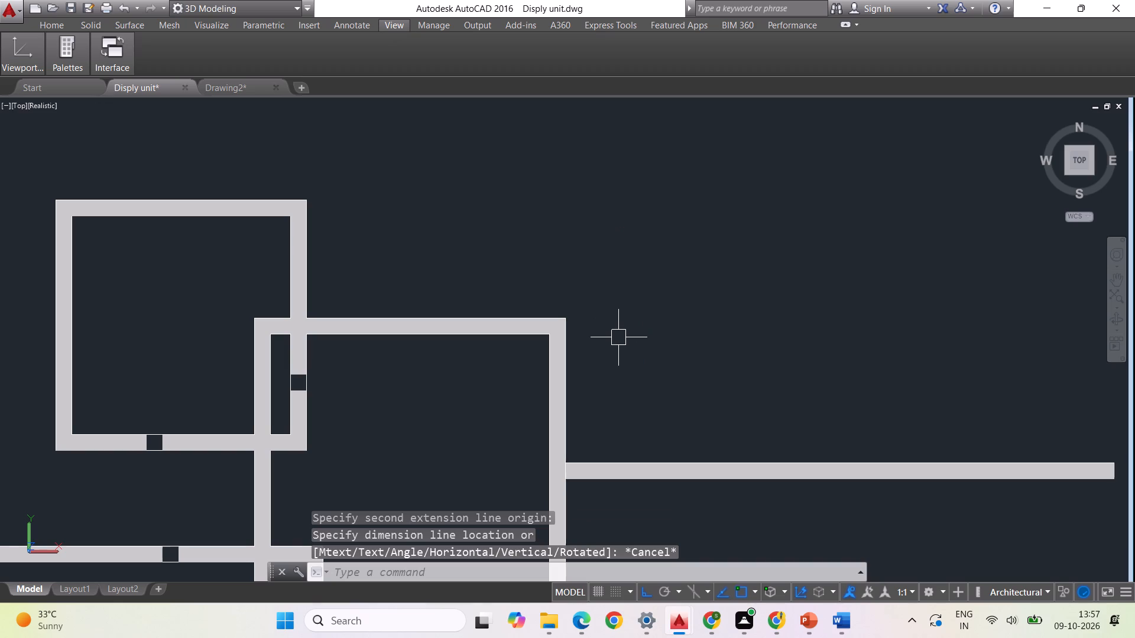
pyautogui.press('Escape')
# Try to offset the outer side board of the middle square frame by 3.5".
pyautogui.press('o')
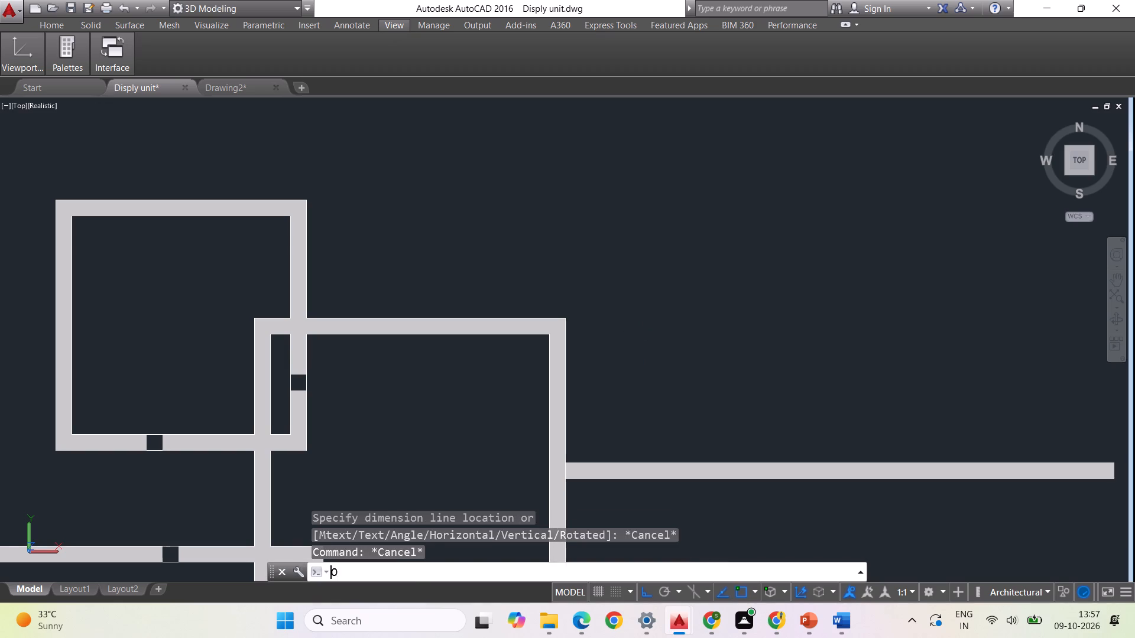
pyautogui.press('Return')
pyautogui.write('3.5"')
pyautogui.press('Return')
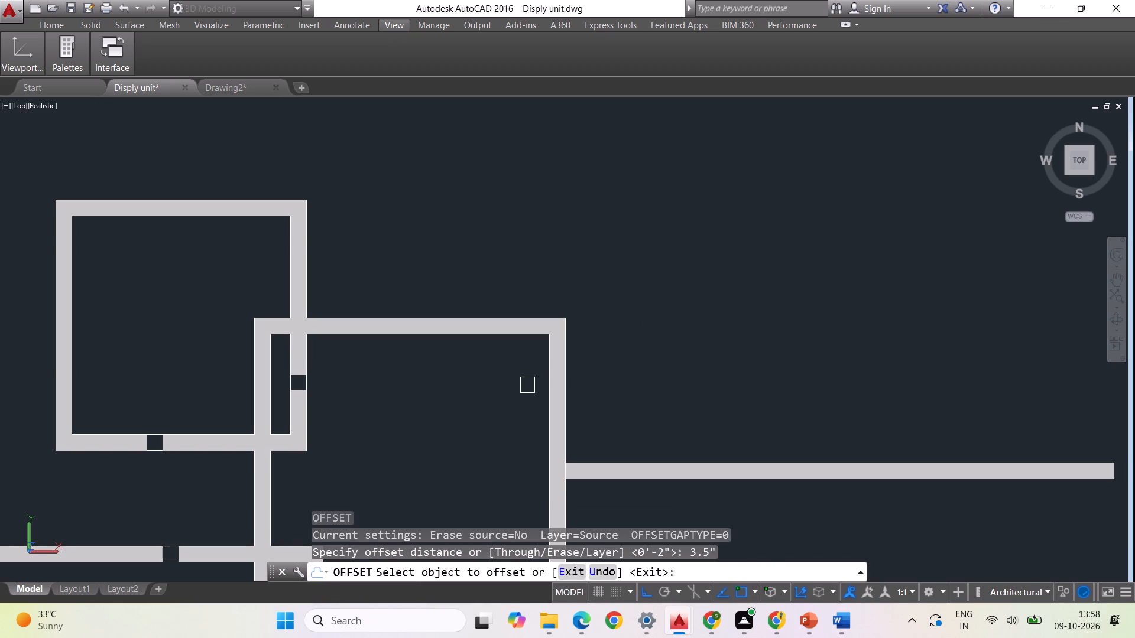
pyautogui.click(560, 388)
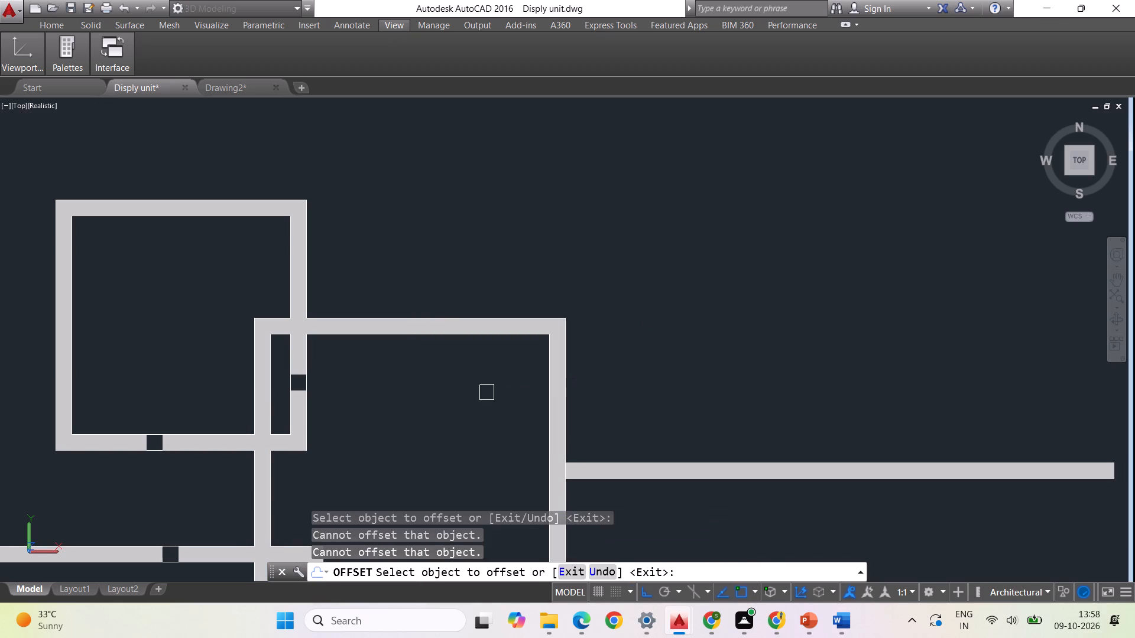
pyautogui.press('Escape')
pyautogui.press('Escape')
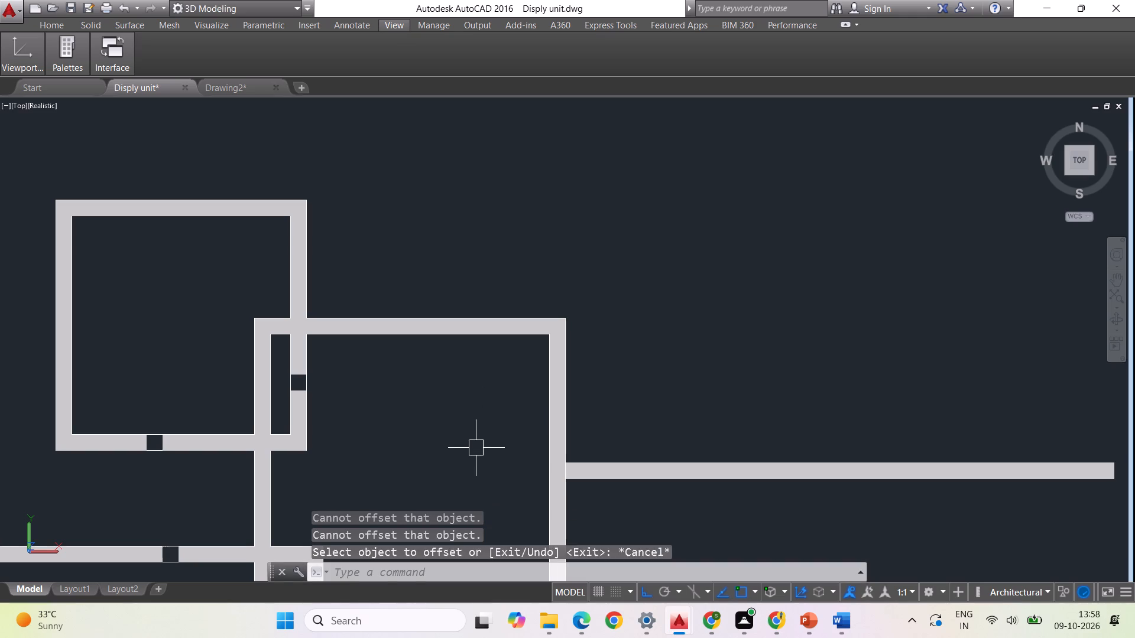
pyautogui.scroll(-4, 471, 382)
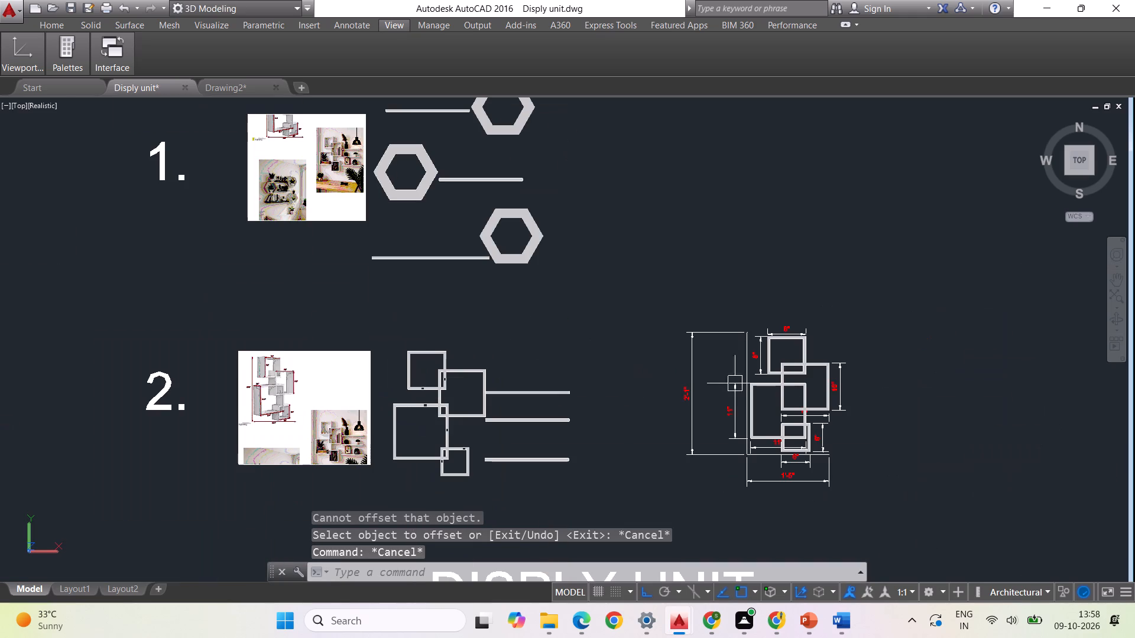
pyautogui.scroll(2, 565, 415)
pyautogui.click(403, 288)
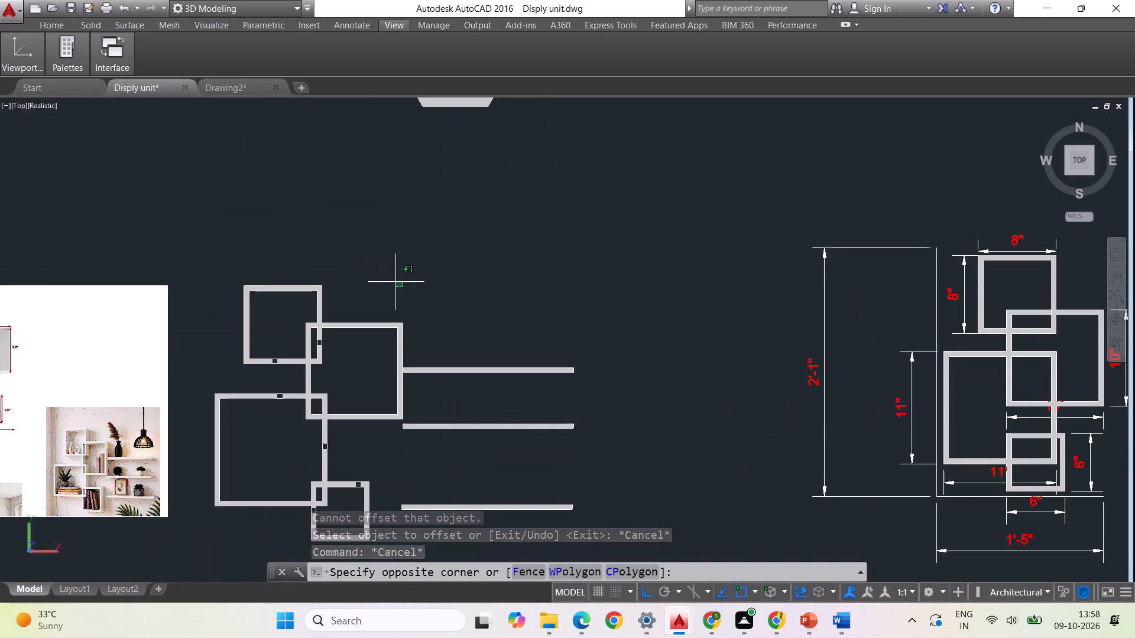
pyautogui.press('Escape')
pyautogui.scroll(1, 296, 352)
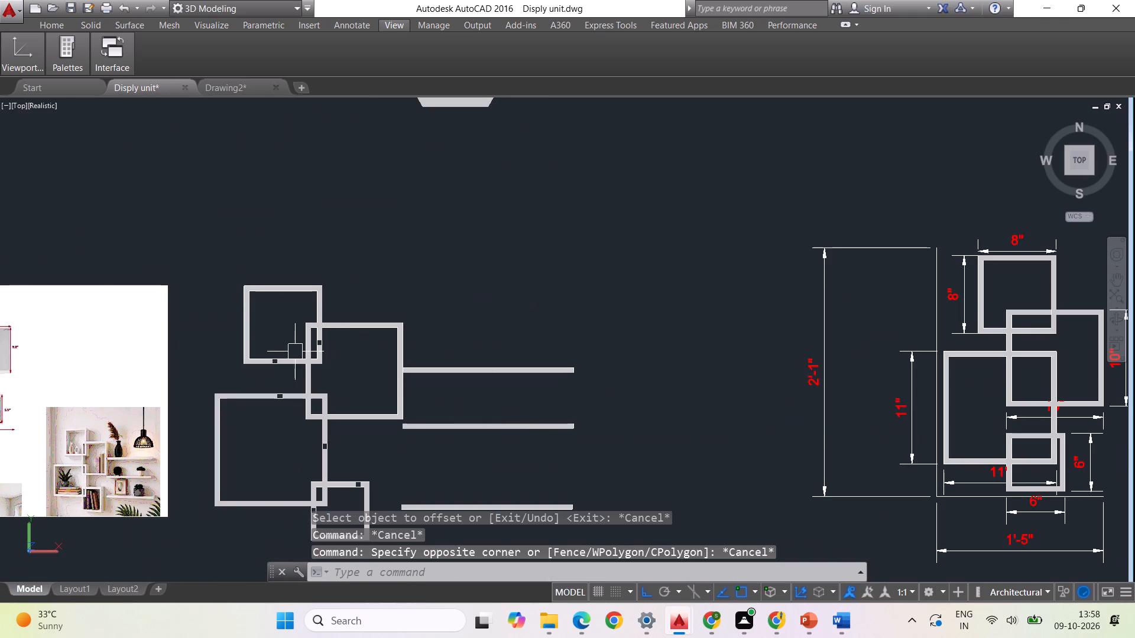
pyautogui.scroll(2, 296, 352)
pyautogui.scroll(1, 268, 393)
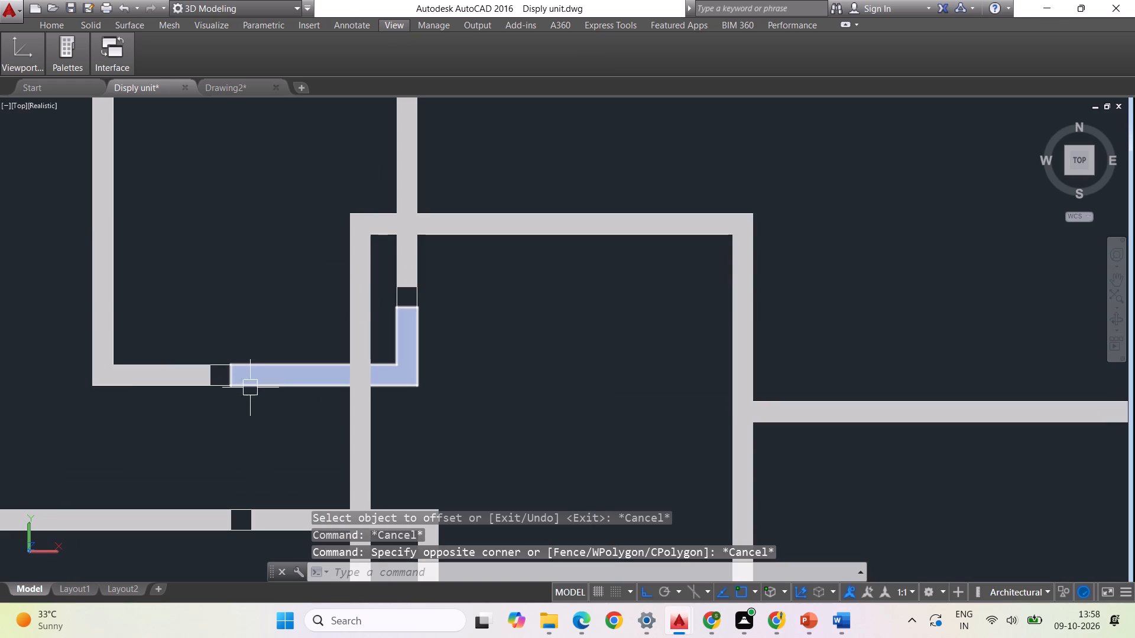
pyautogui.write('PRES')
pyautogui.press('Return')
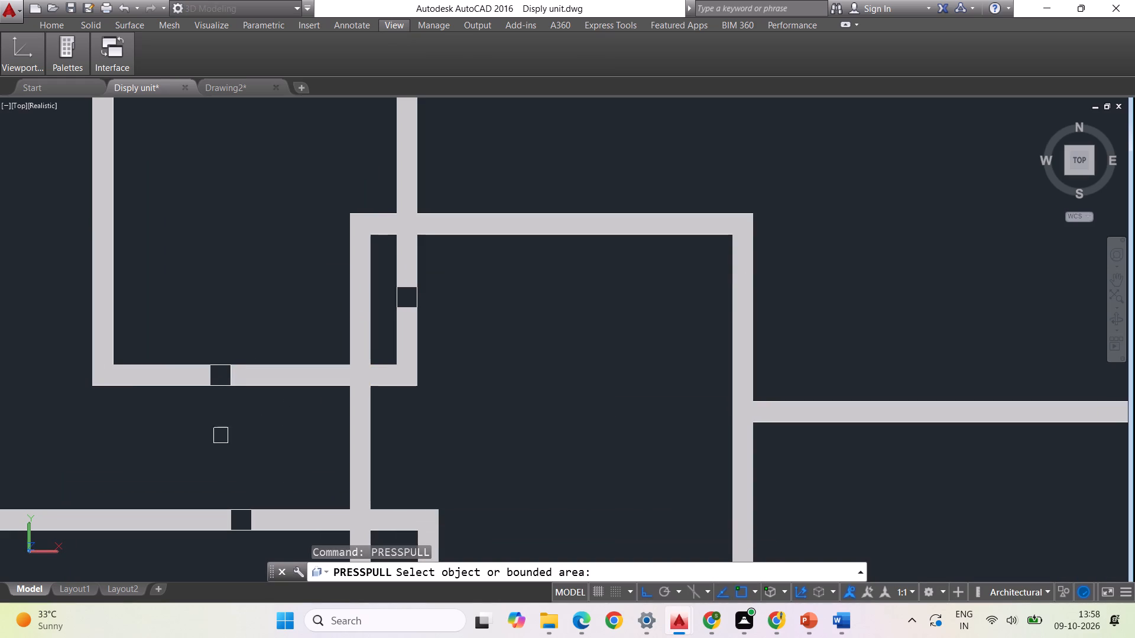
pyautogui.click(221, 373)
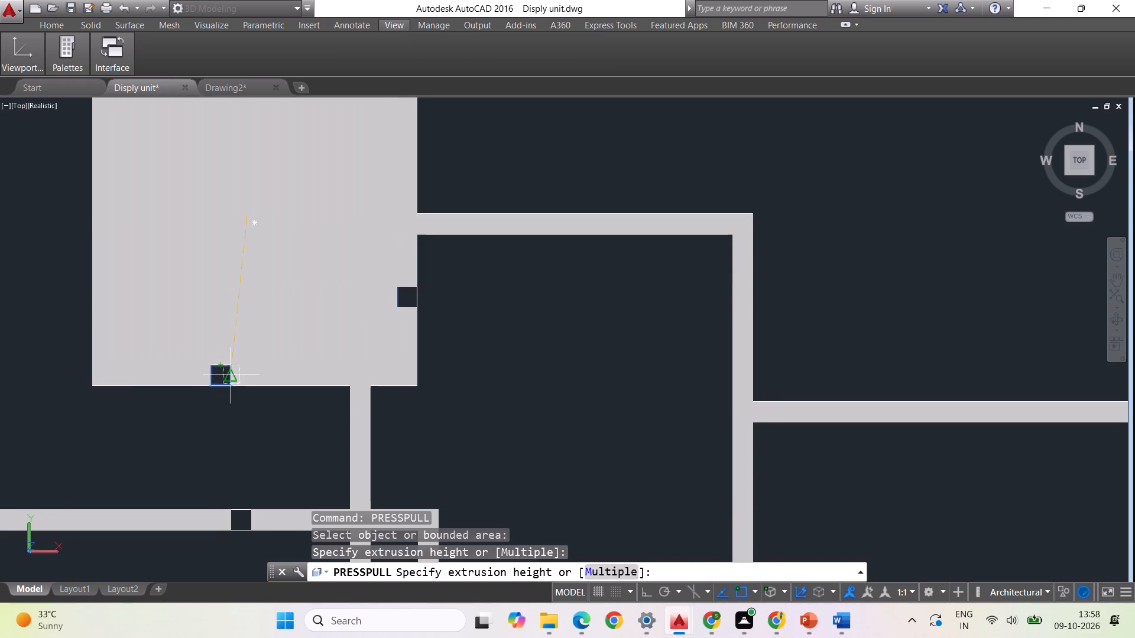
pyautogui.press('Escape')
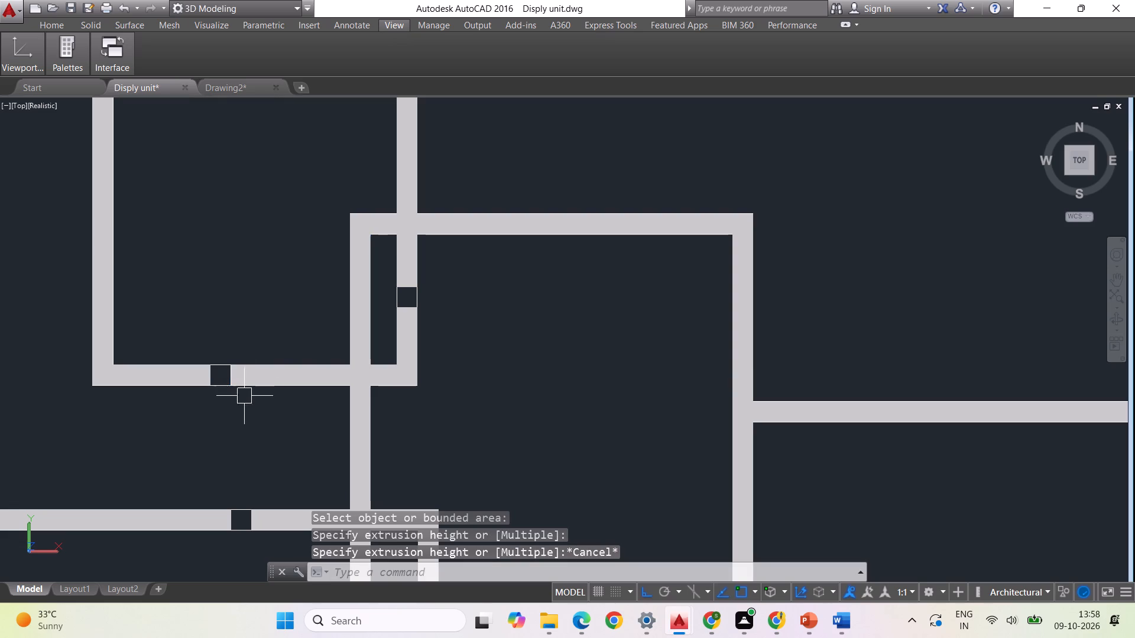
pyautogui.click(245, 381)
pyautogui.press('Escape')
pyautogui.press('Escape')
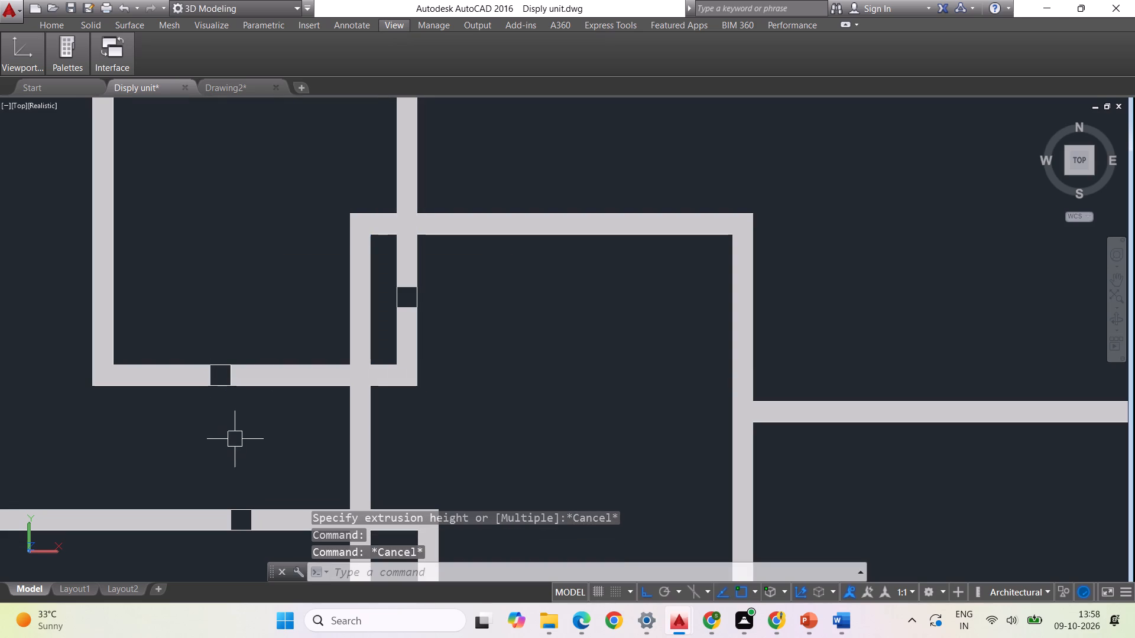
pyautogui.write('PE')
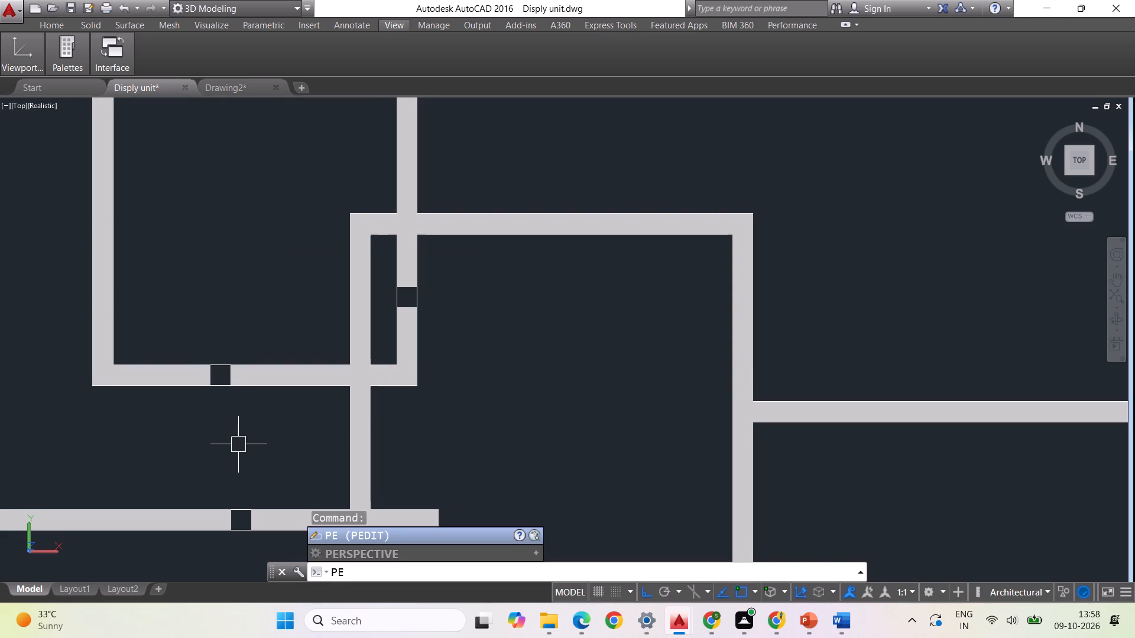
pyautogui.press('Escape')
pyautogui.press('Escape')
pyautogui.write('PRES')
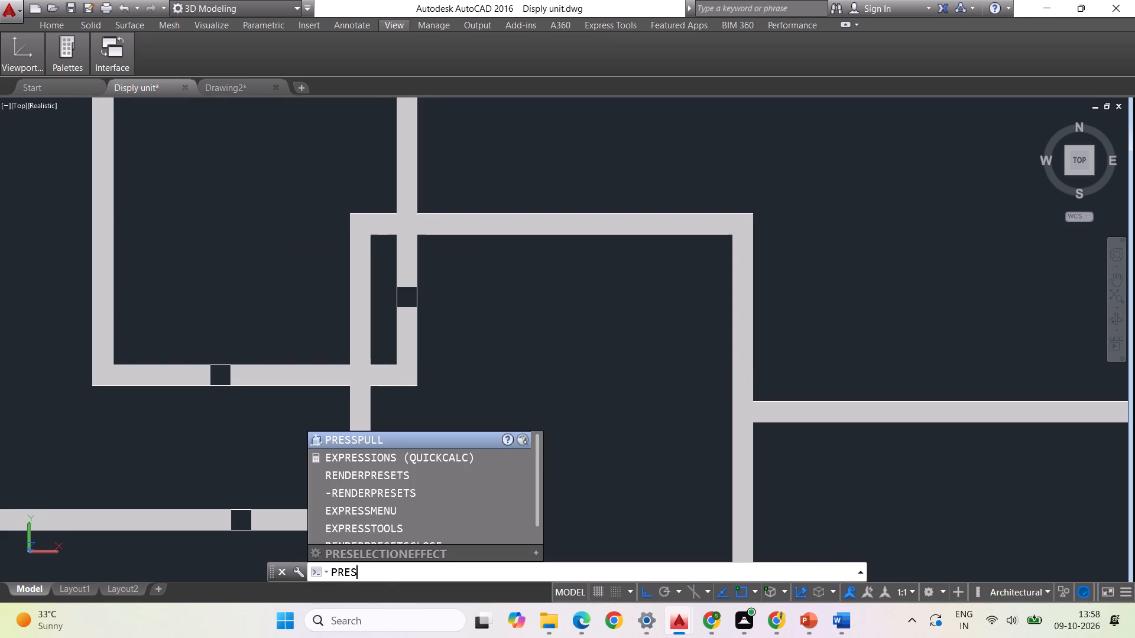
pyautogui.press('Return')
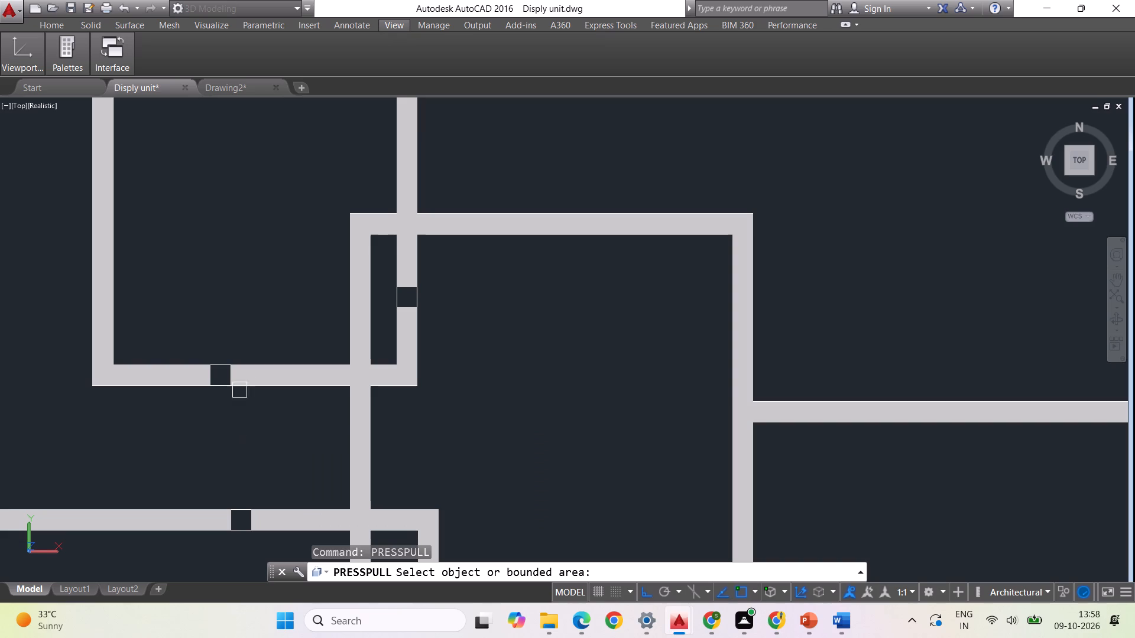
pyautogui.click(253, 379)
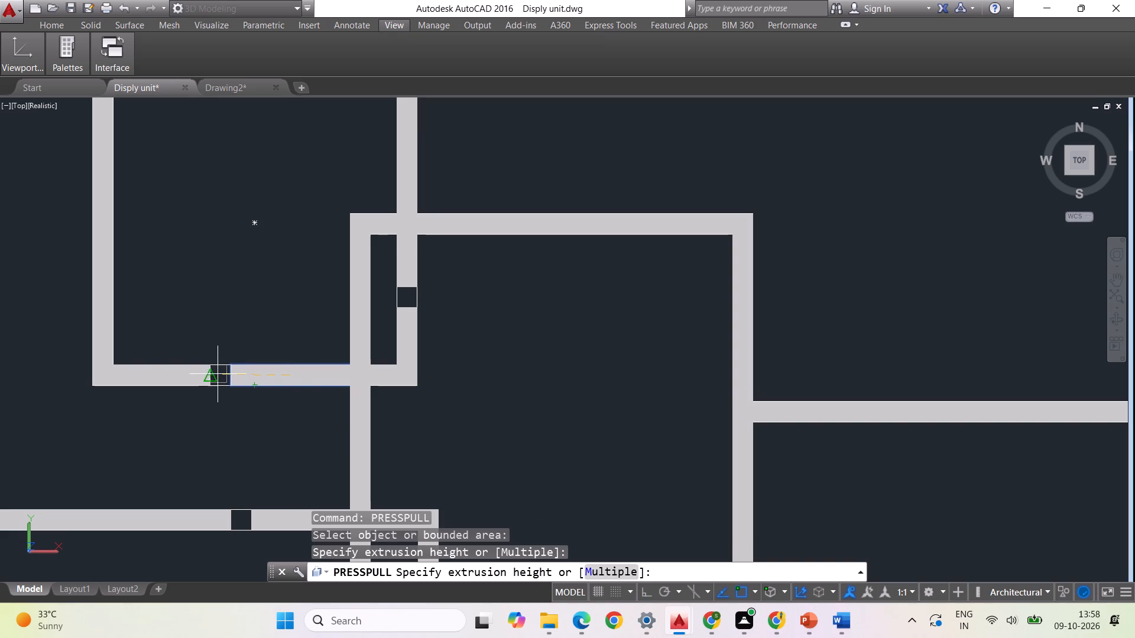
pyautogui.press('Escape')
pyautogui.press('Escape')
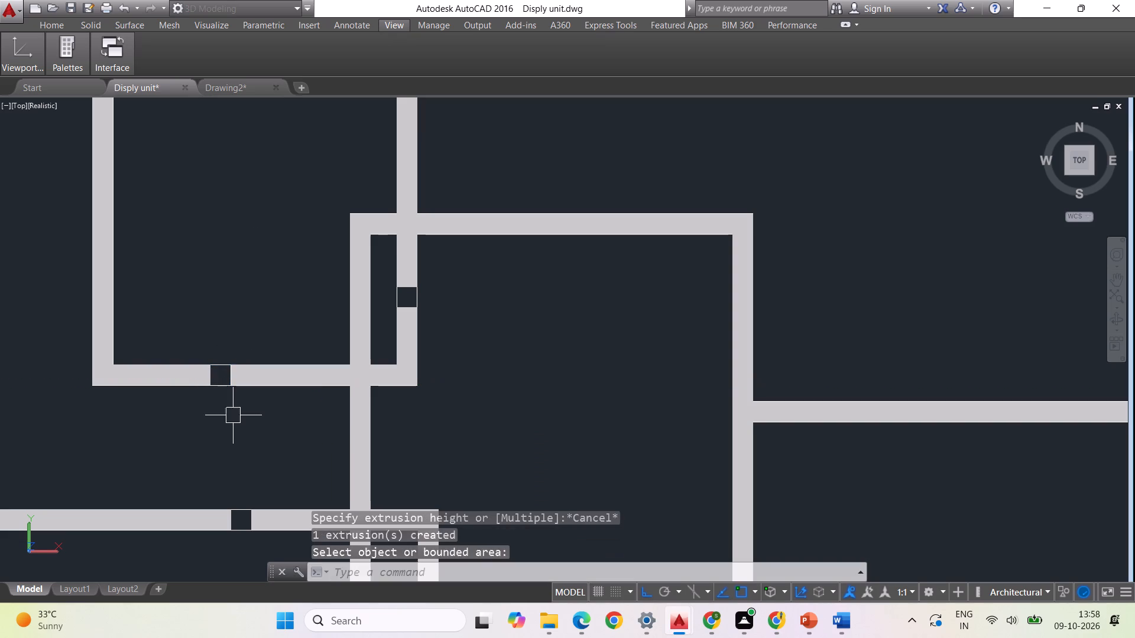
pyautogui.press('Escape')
# Fill the small gap in the bottom board of design 2's uppermost square frame using Presspull.
pyautogui.write('PRES')
pyautogui.press('Return')
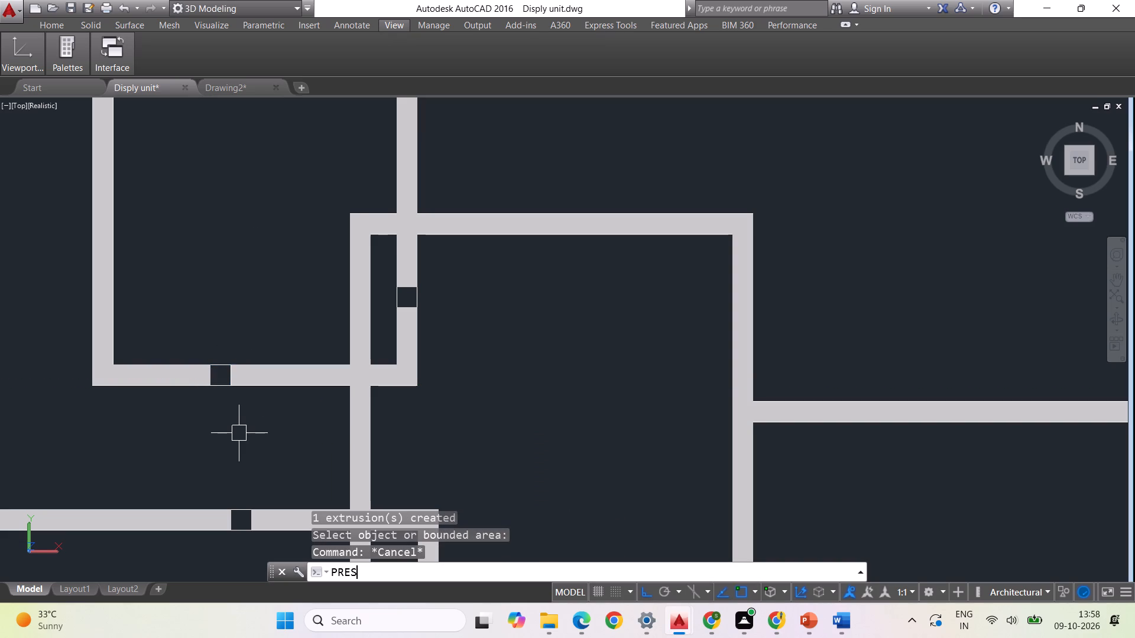
pyautogui.click(235, 374)
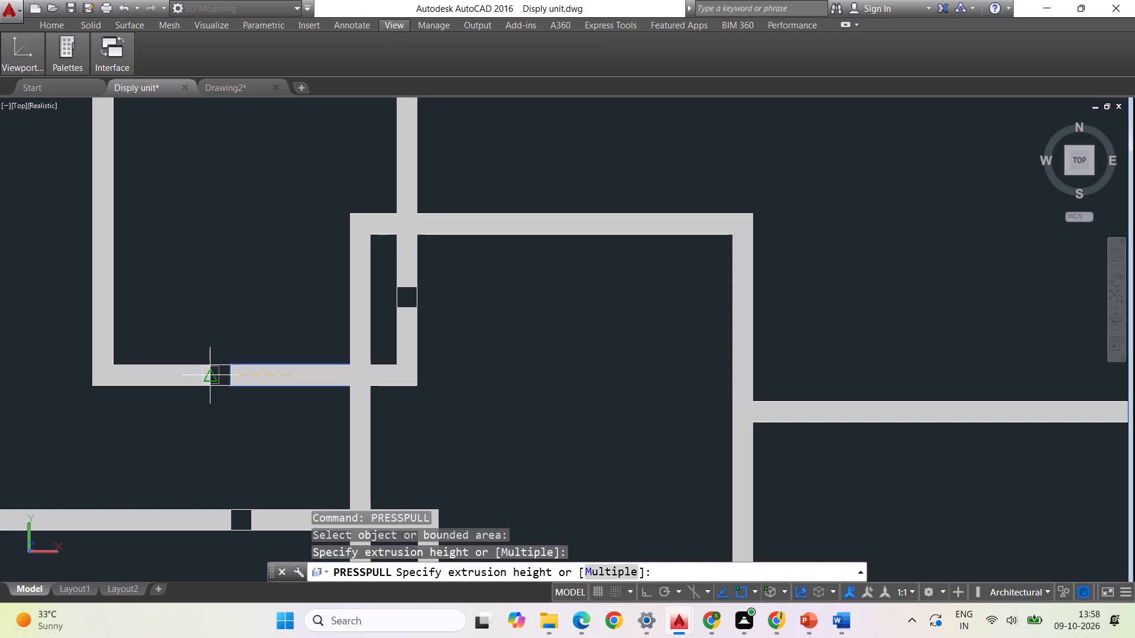
pyautogui.scroll(4, 226, 375)
pyautogui.click(190, 360)
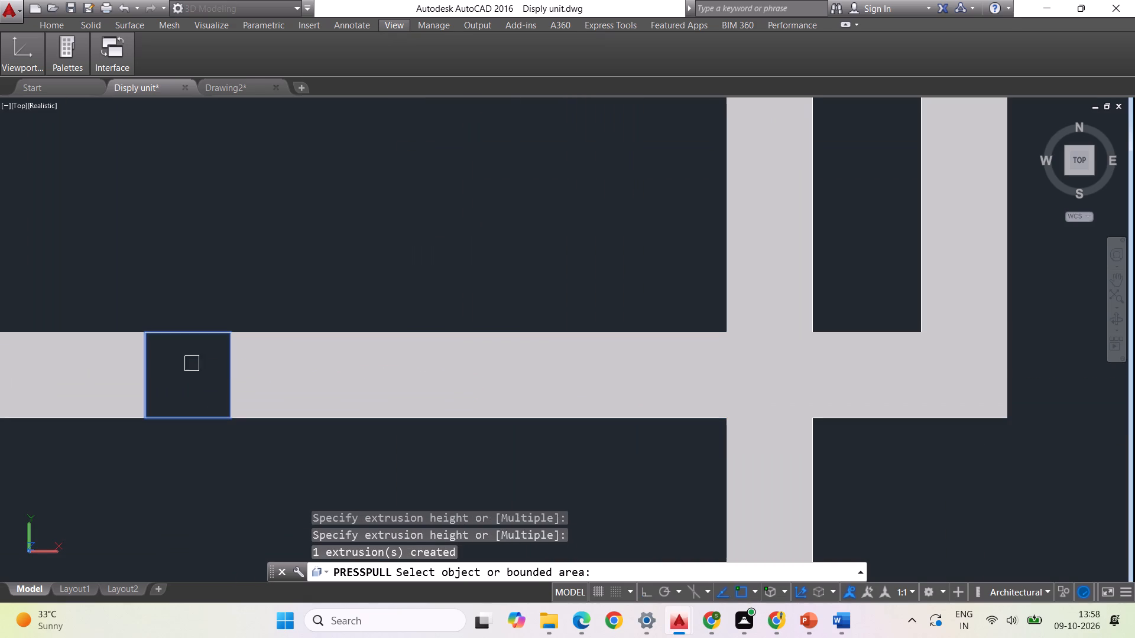
pyautogui.click(229, 376)
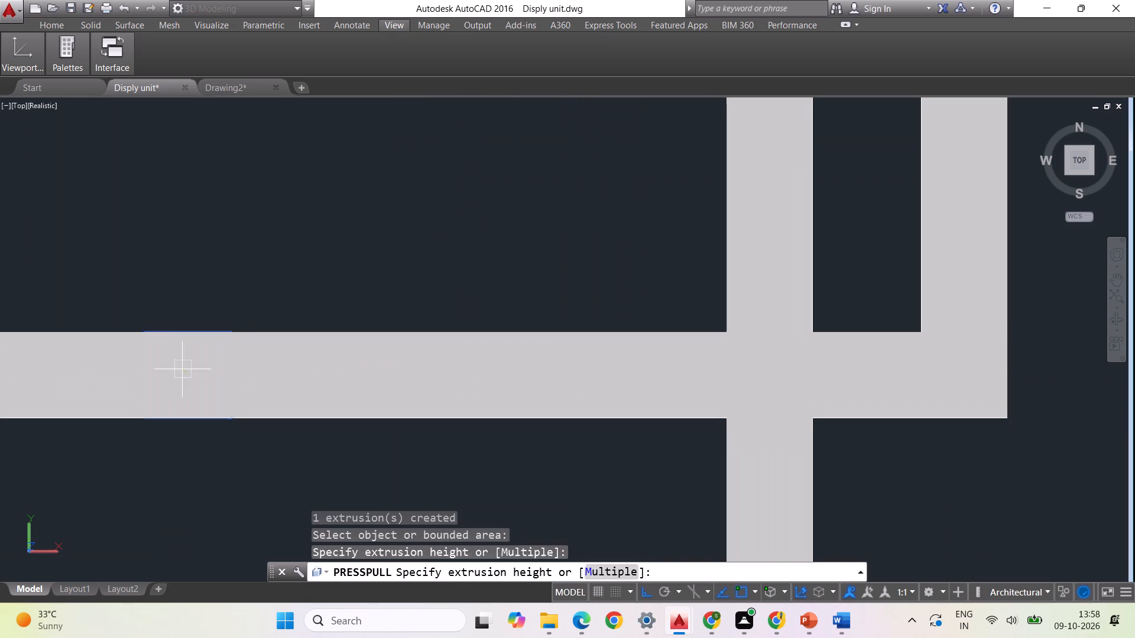
pyautogui.click(163, 366)
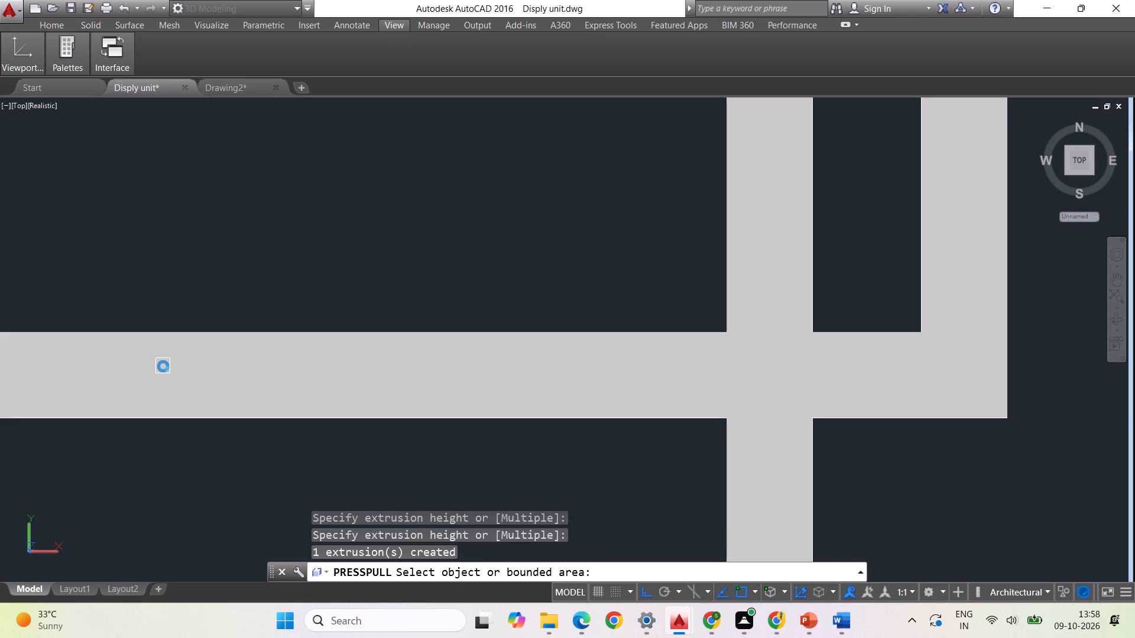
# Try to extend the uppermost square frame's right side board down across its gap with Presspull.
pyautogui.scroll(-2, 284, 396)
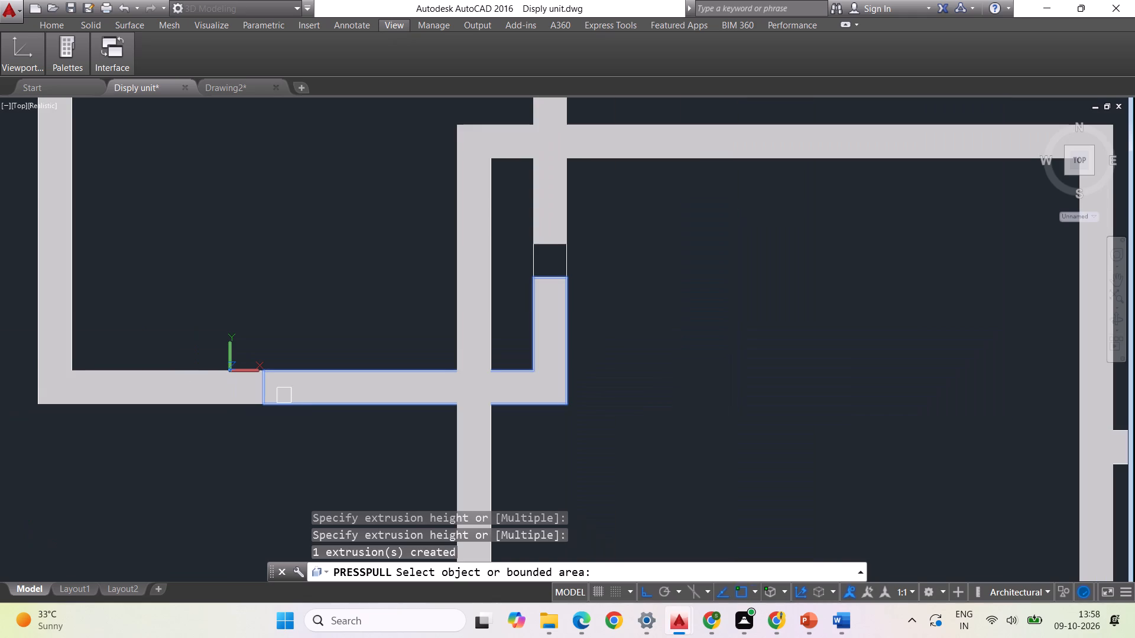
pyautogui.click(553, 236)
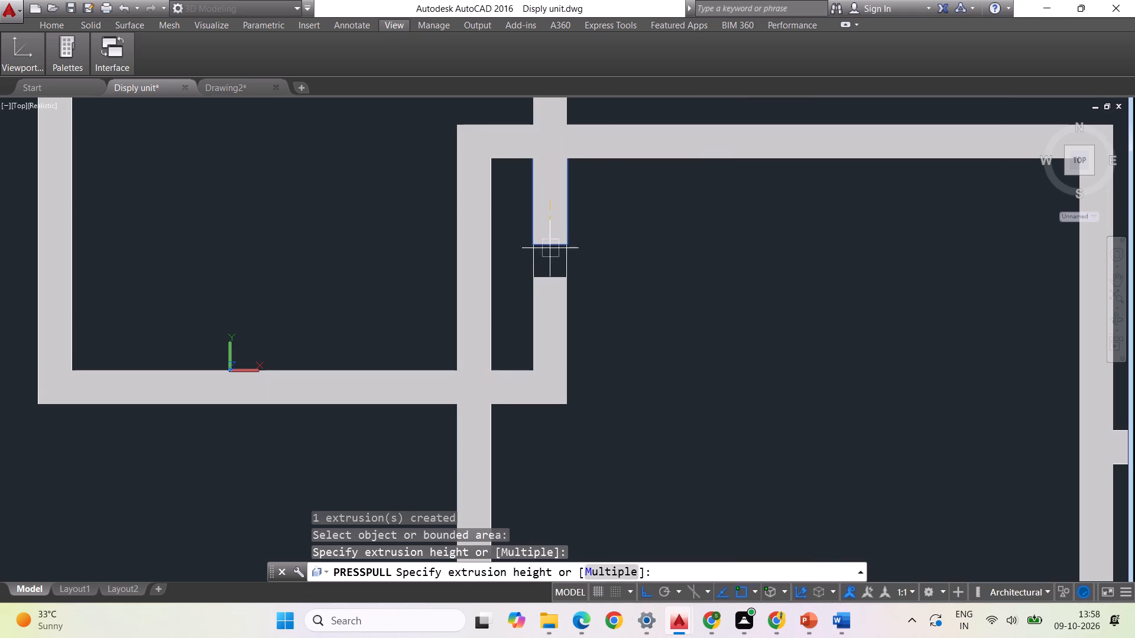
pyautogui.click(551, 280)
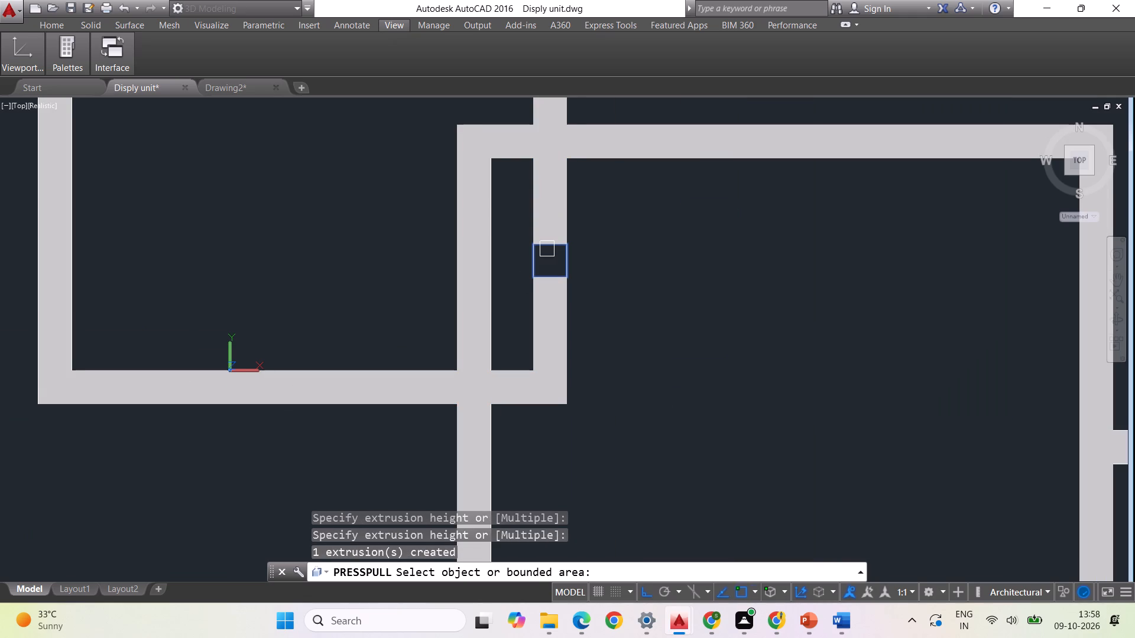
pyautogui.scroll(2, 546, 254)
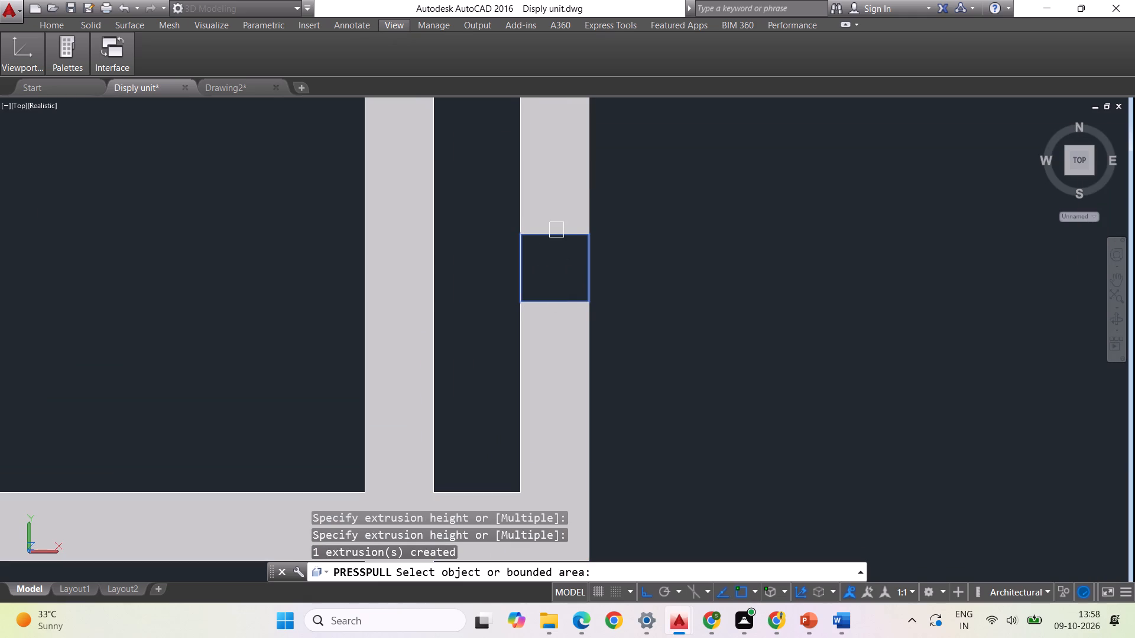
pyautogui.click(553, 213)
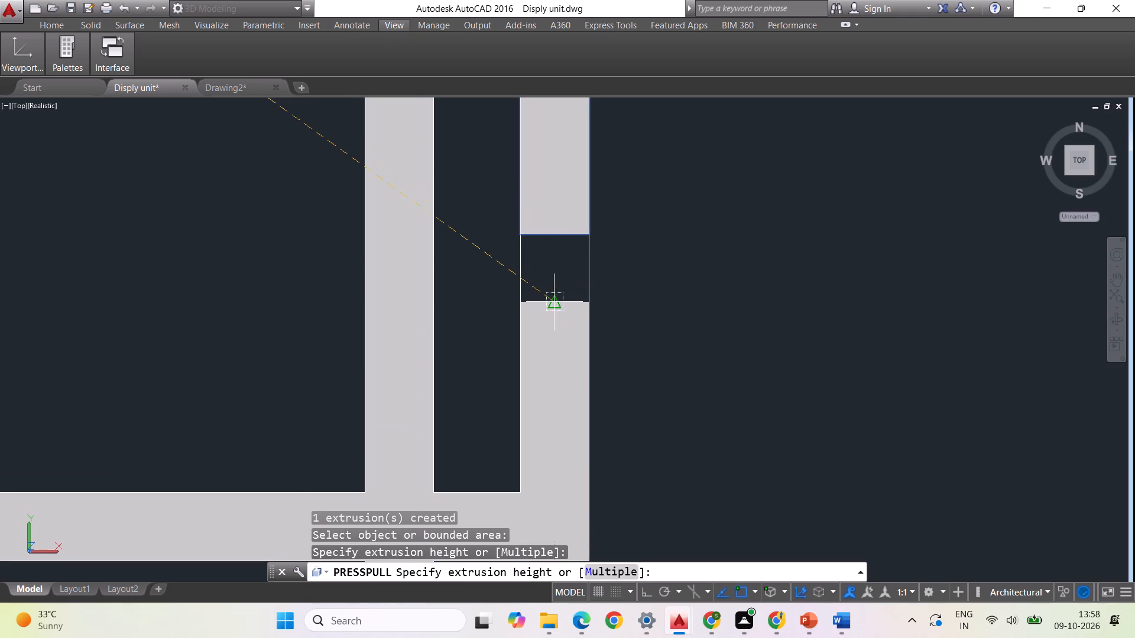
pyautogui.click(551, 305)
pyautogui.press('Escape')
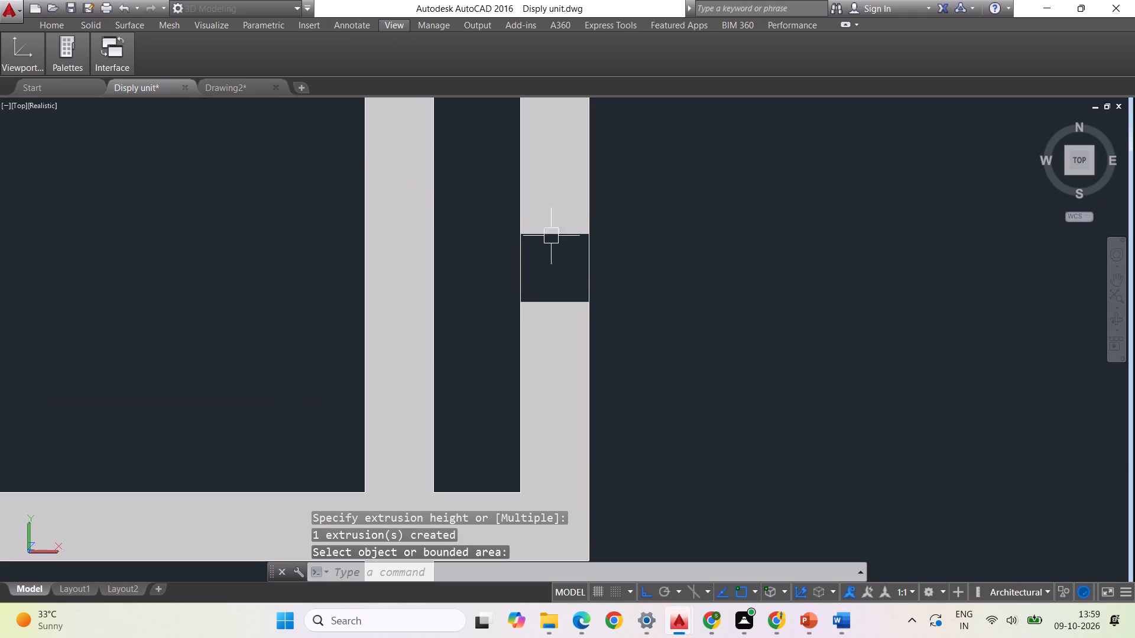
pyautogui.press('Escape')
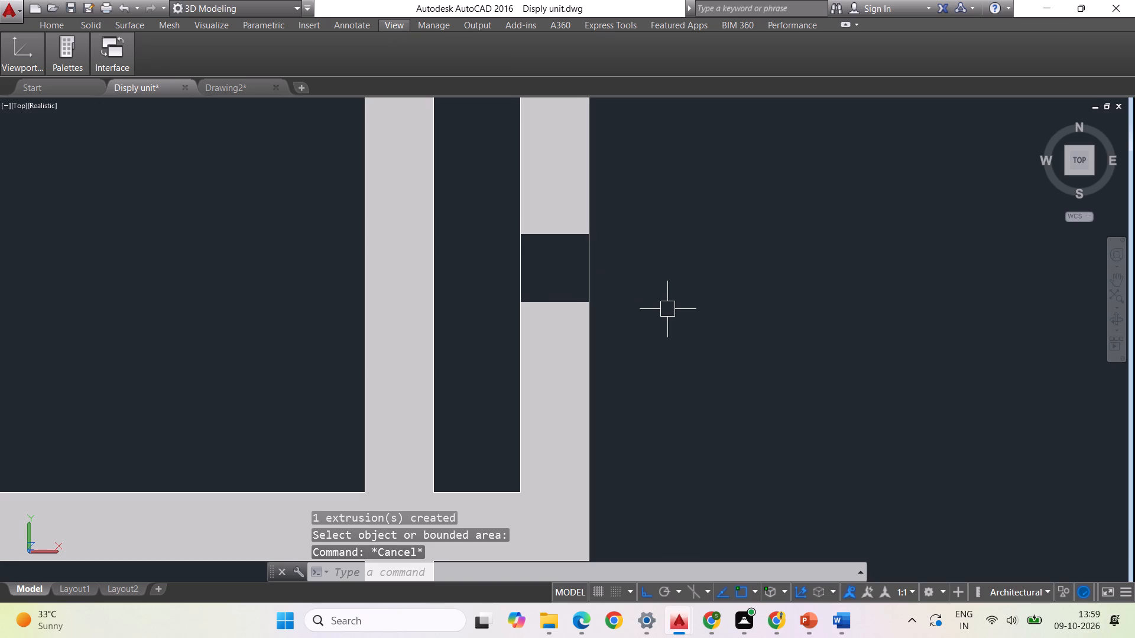
# Fill the gap in the uppermost square frame's right side board by using Presspull on the empty bounded area.
pyautogui.write('PRESS')
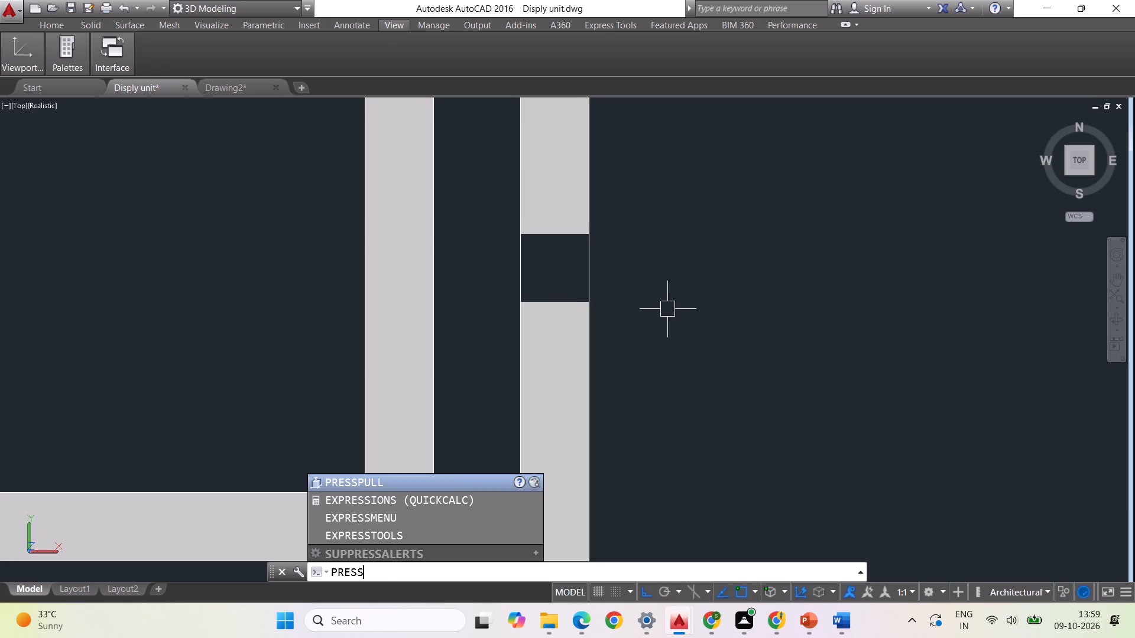
pyautogui.press('Return')
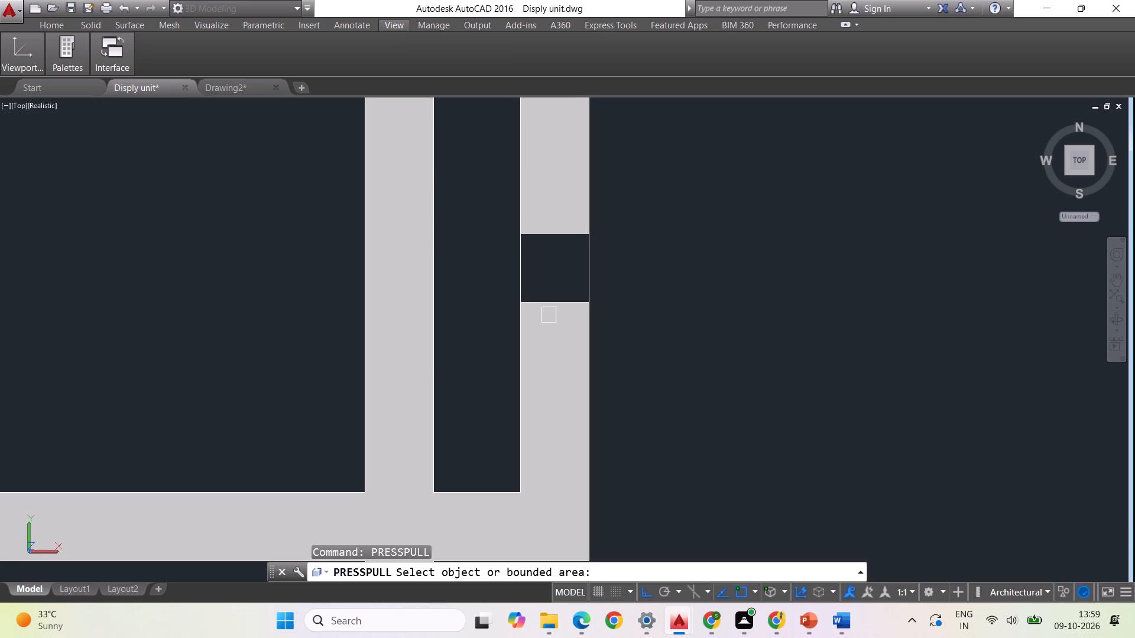
pyautogui.click(551, 255)
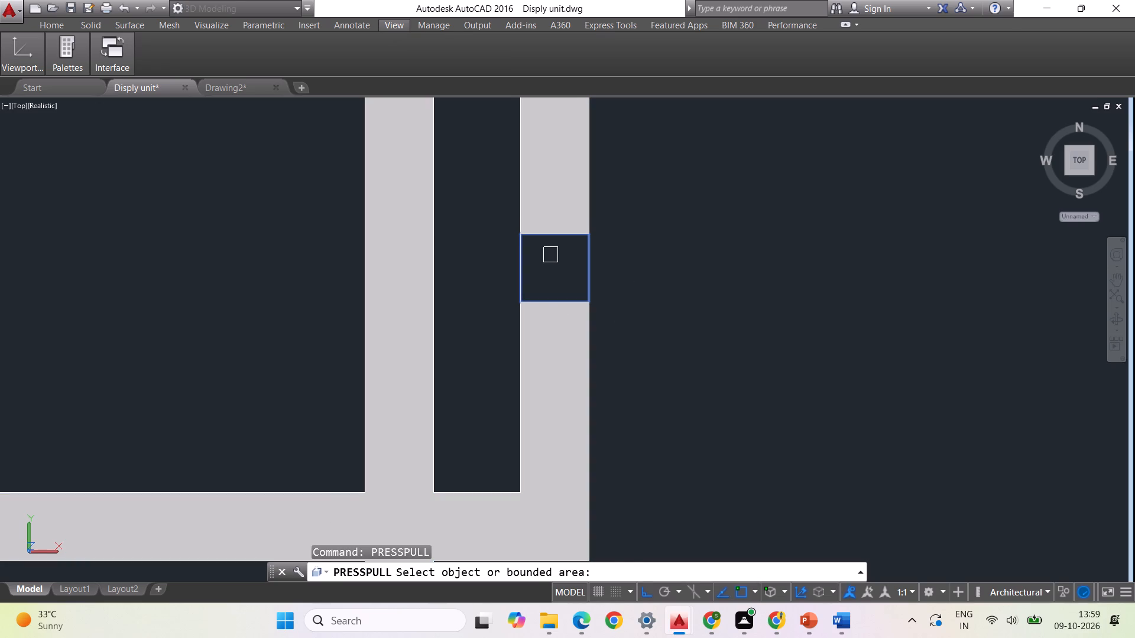
pyautogui.click(543, 381)
pyautogui.scroll(-2, 577, 392)
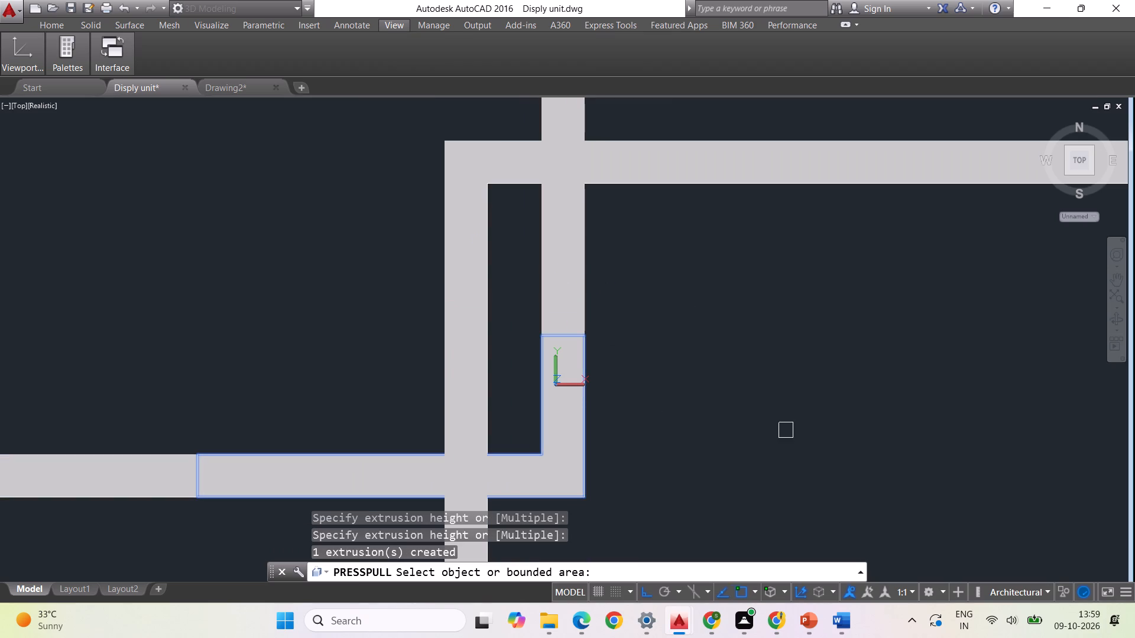
pyautogui.press('Escape')
# Fill the gap in the top board of design 2's largest square frame by using Presspull on the empty area.
pyautogui.scroll(-1, 645, 406)
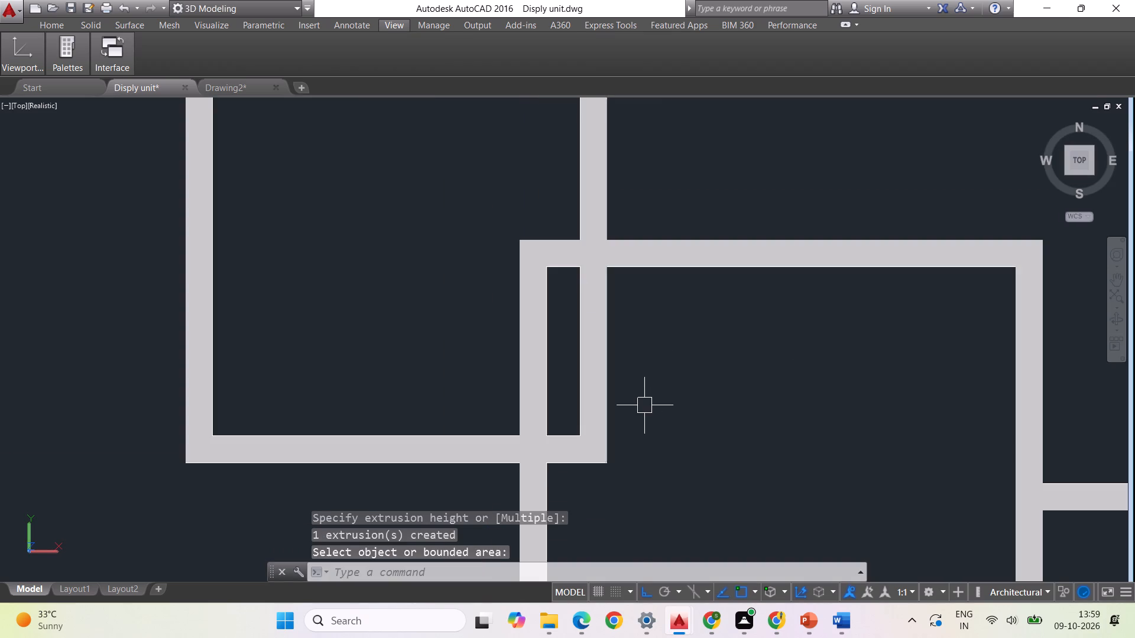
pyautogui.scroll(-1, 662, 424)
pyautogui.scroll(-2, 495, 424)
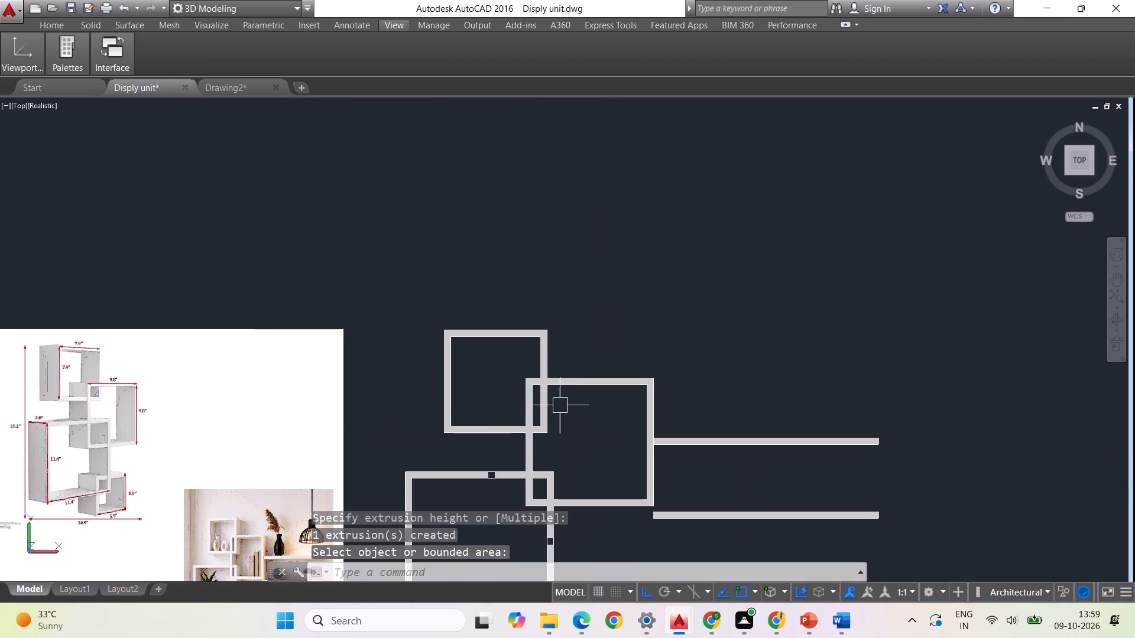
pyautogui.scroll(3, 501, 495)
pyautogui.press('space')
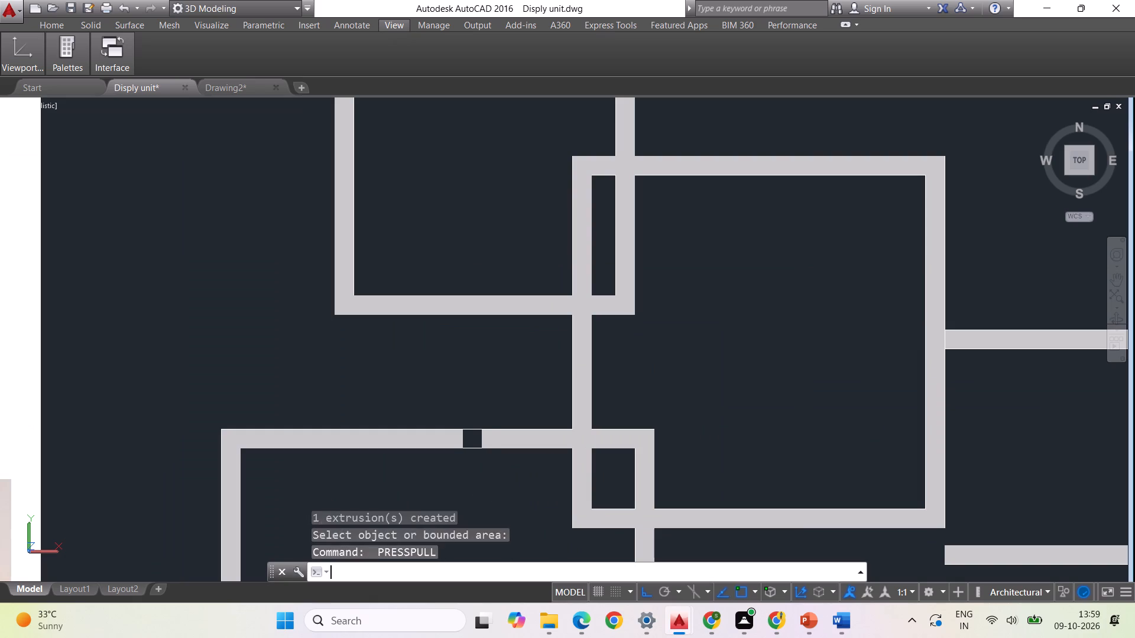
pyautogui.scroll(2, 473, 438)
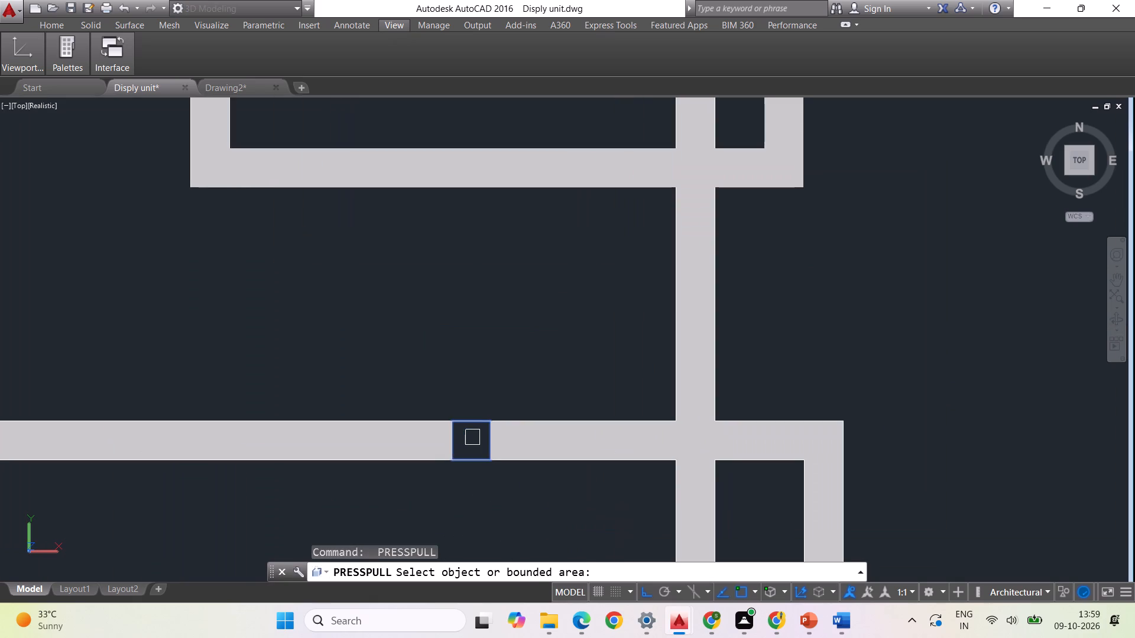
pyautogui.click(473, 437)
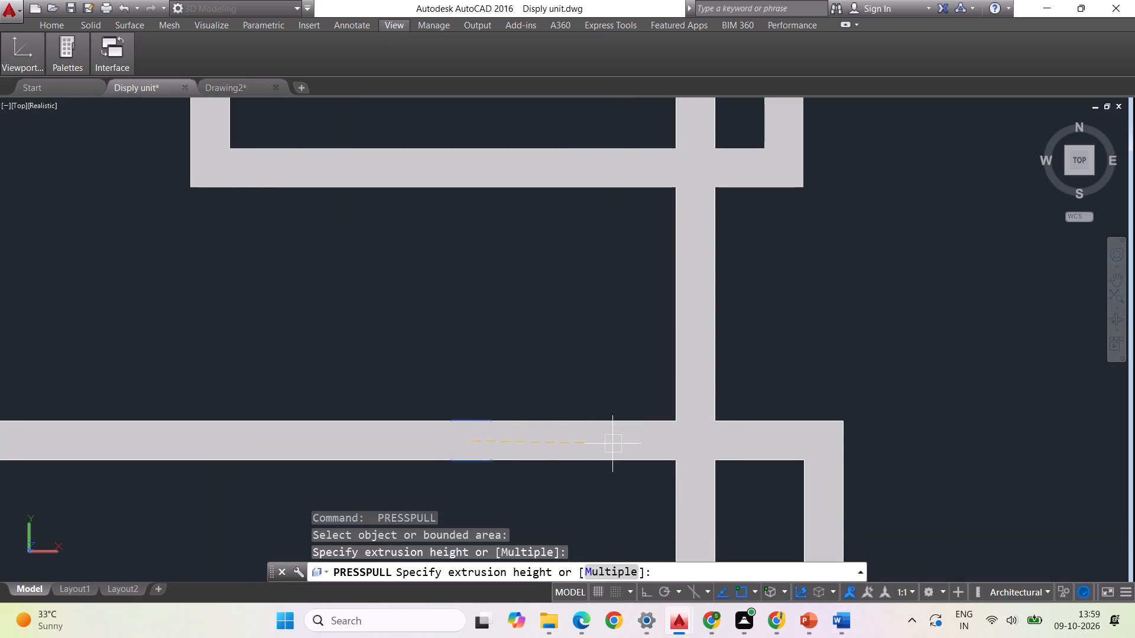
pyautogui.click(613, 444)
pyautogui.scroll(-3, 515, 373)
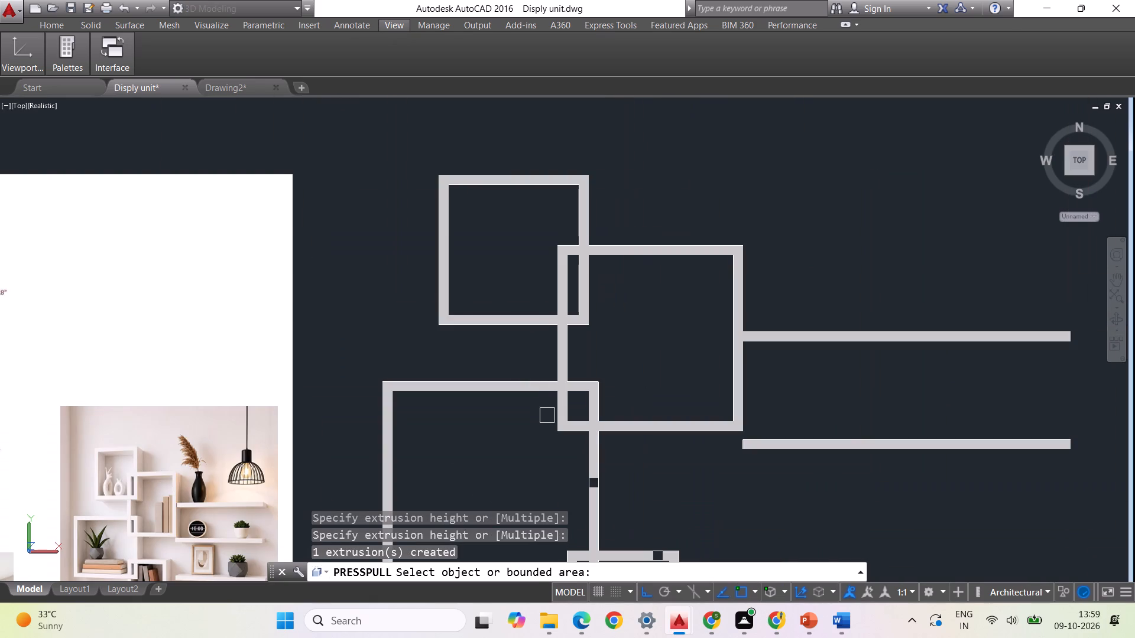
# Fill the gap in the right side board of design 2's largest square frame by using Presspull on the empty area.
pyautogui.scroll(-1, 543, 417)
pyautogui.scroll(6, 575, 451)
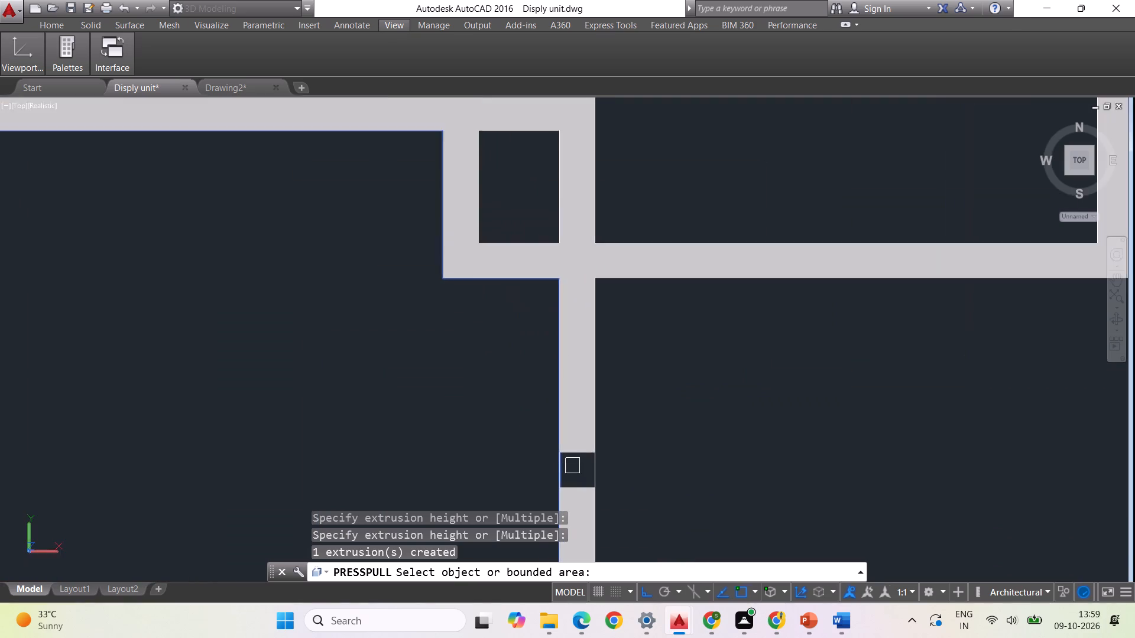
pyautogui.scroll(2, 573, 467)
pyautogui.click(585, 478)
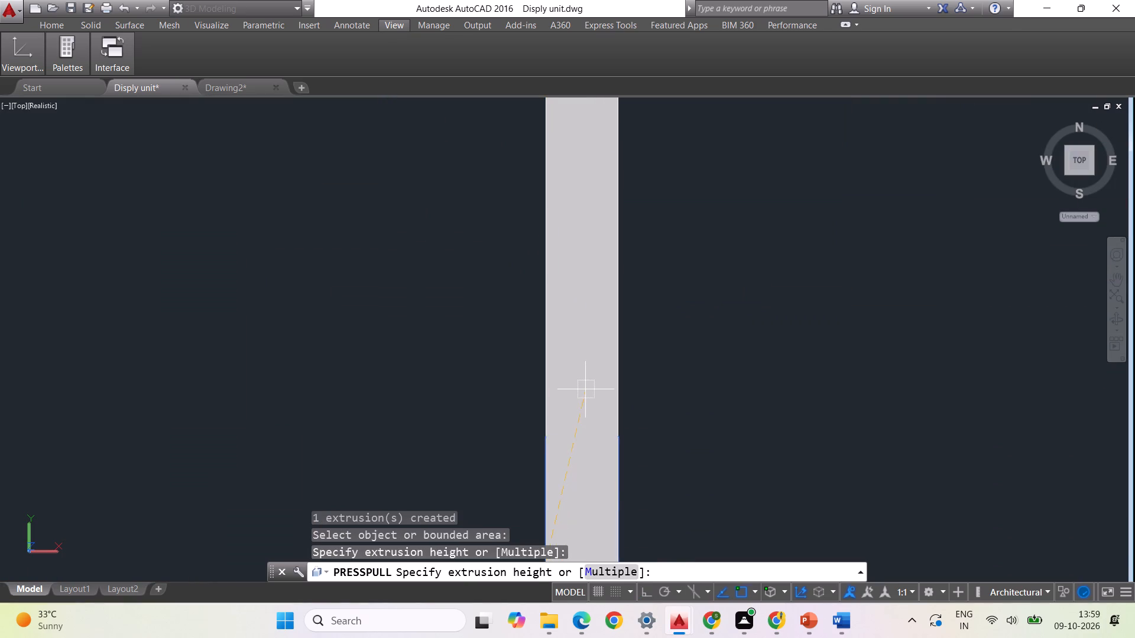
pyautogui.click(586, 388)
# Fill the gap in the top board of design 2's smallest square frame by using Presspull on the empty area.
pyautogui.scroll(-5, 571, 362)
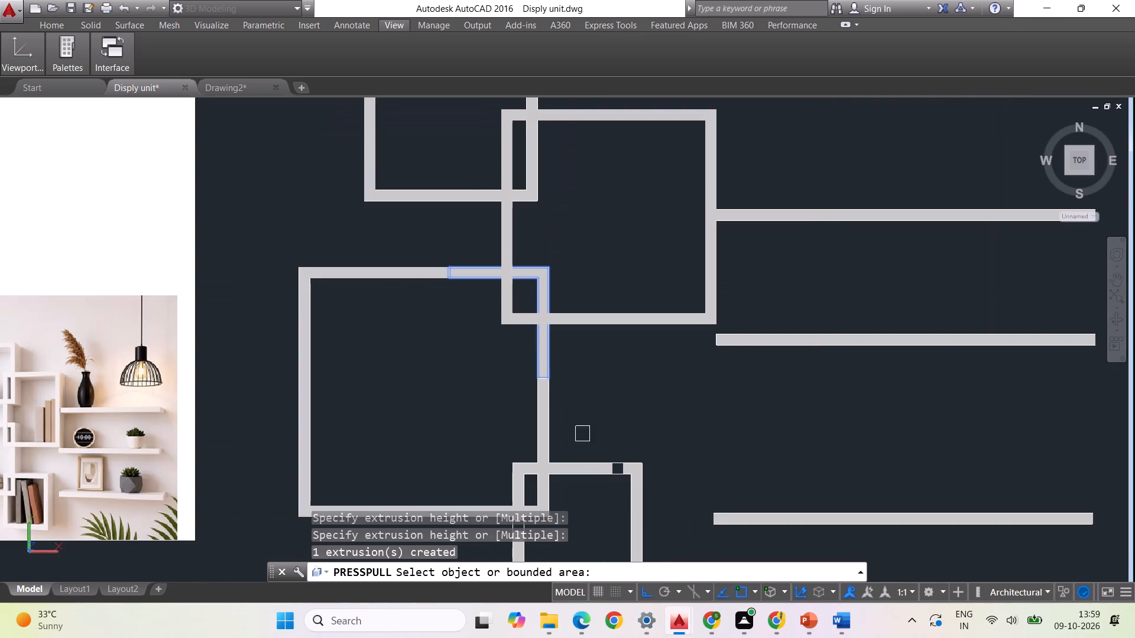
pyautogui.scroll(5, 620, 477)
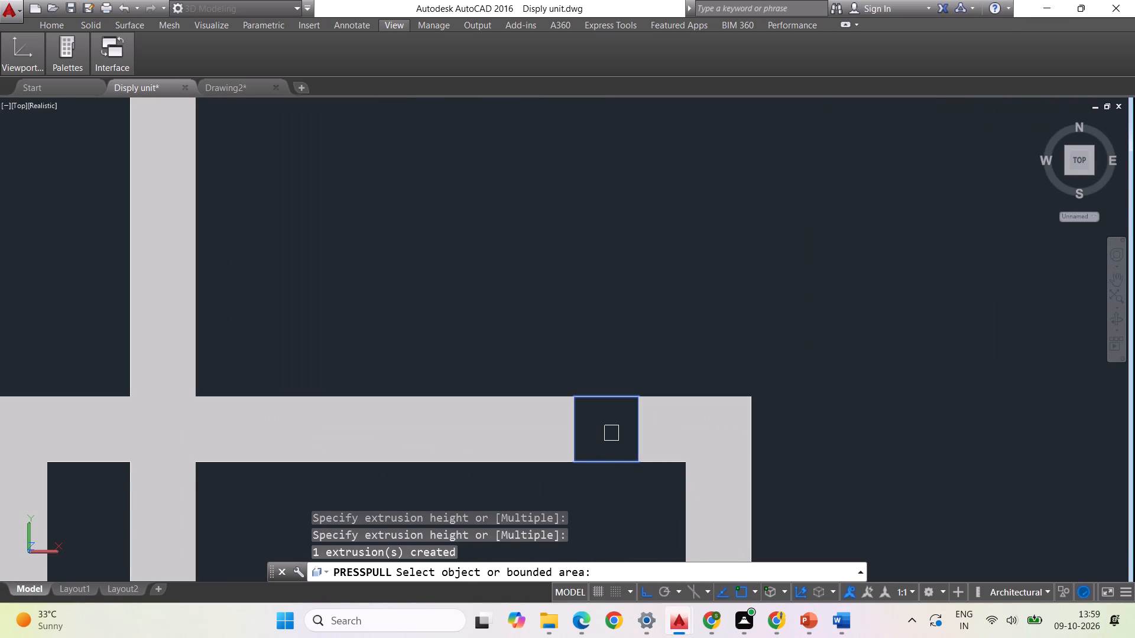
pyautogui.click(611, 427)
pyautogui.click(716, 466)
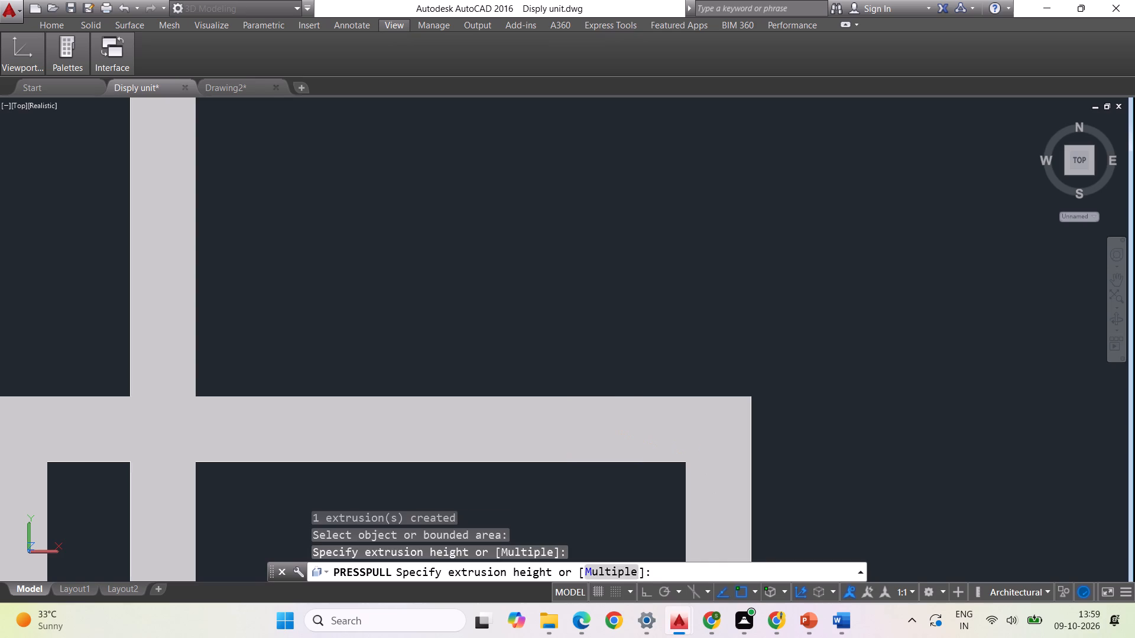
# Fill the gap in the smallest square frame's left side board with Presspull and end the command.
pyautogui.scroll(-4, 605, 337)
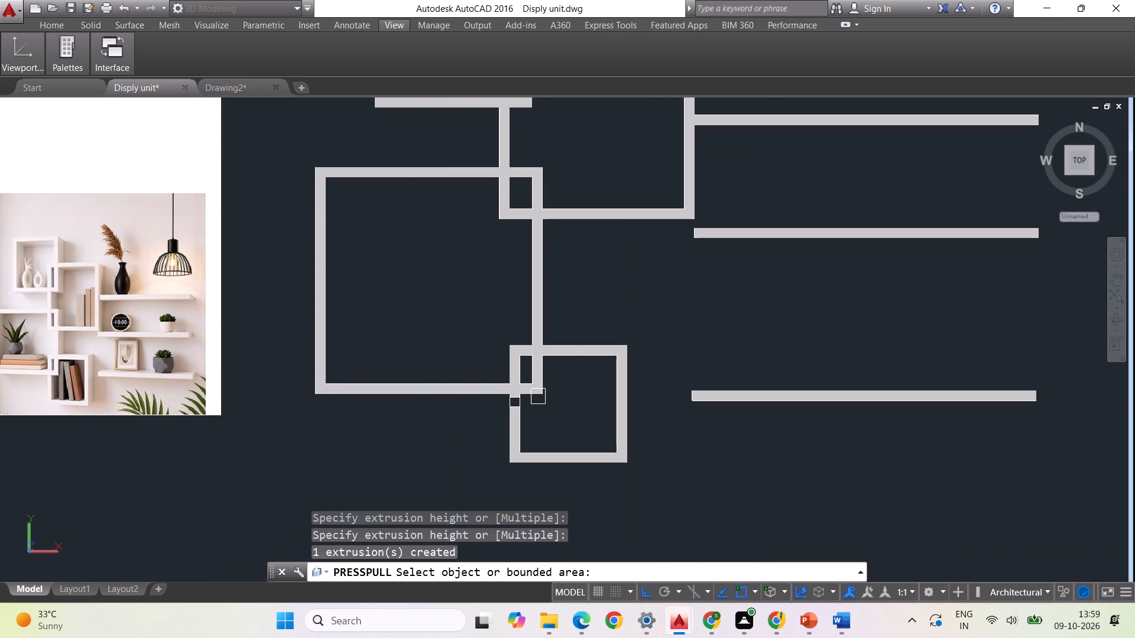
pyautogui.scroll(5, 528, 405)
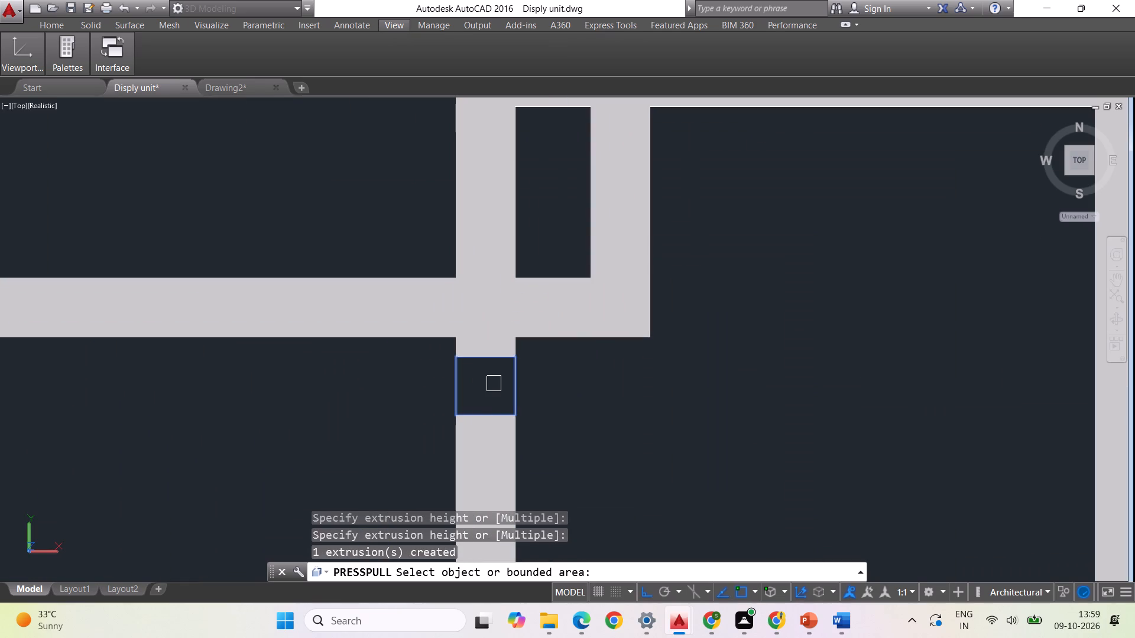
pyautogui.click(494, 384)
pyautogui.click(485, 291)
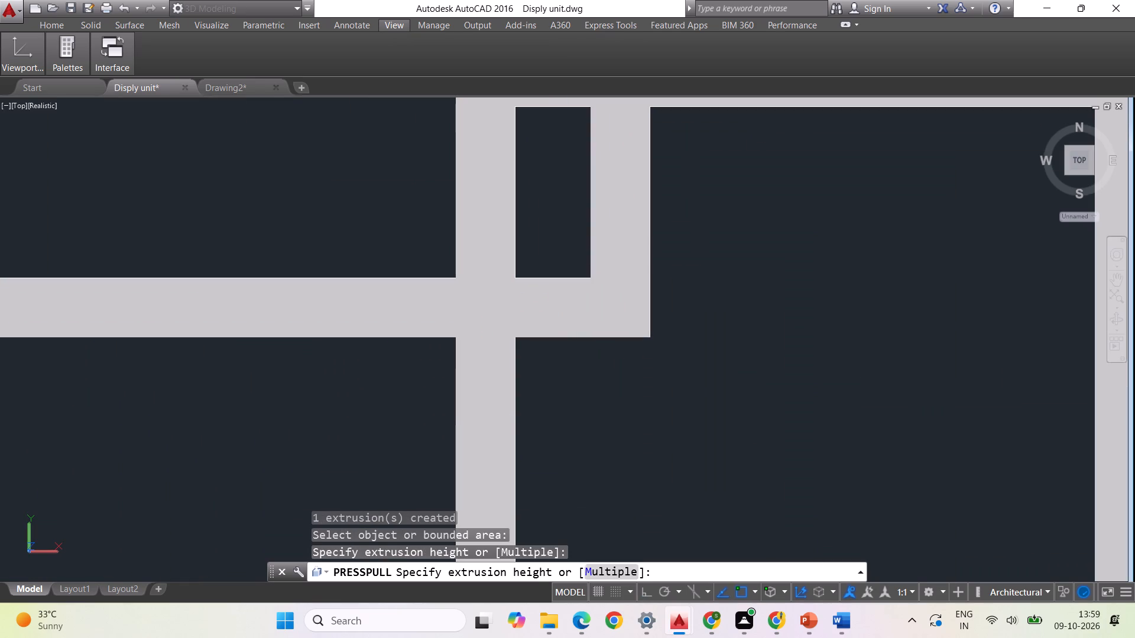
pyautogui.scroll(-2, 465, 378)
pyautogui.scroll(-2, 420, 407)
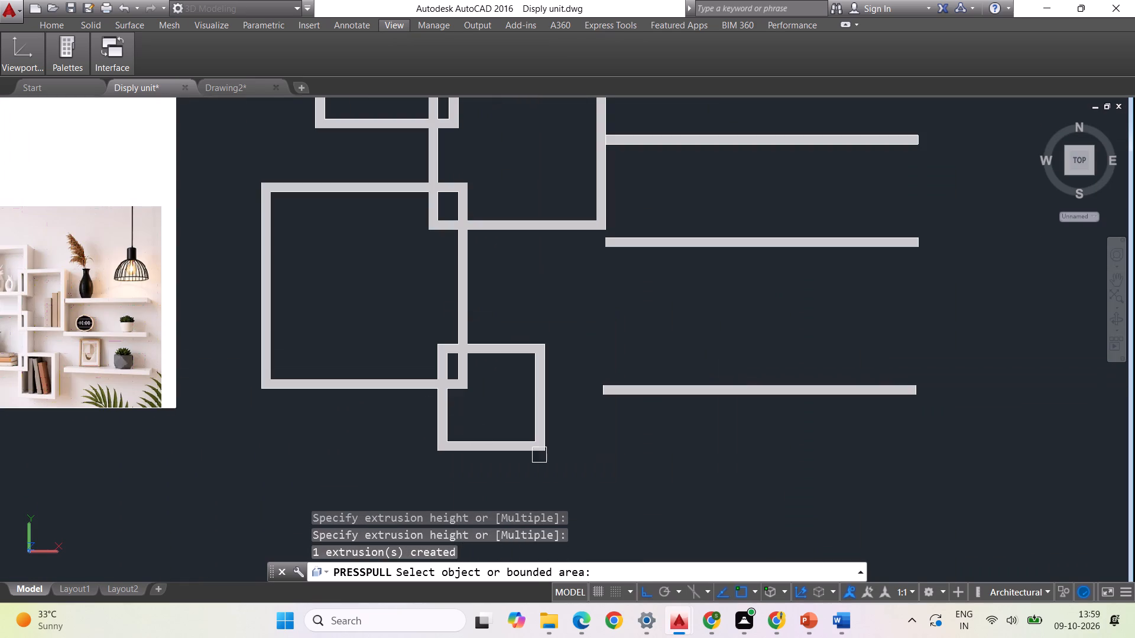
pyautogui.scroll(-1, 593, 491)
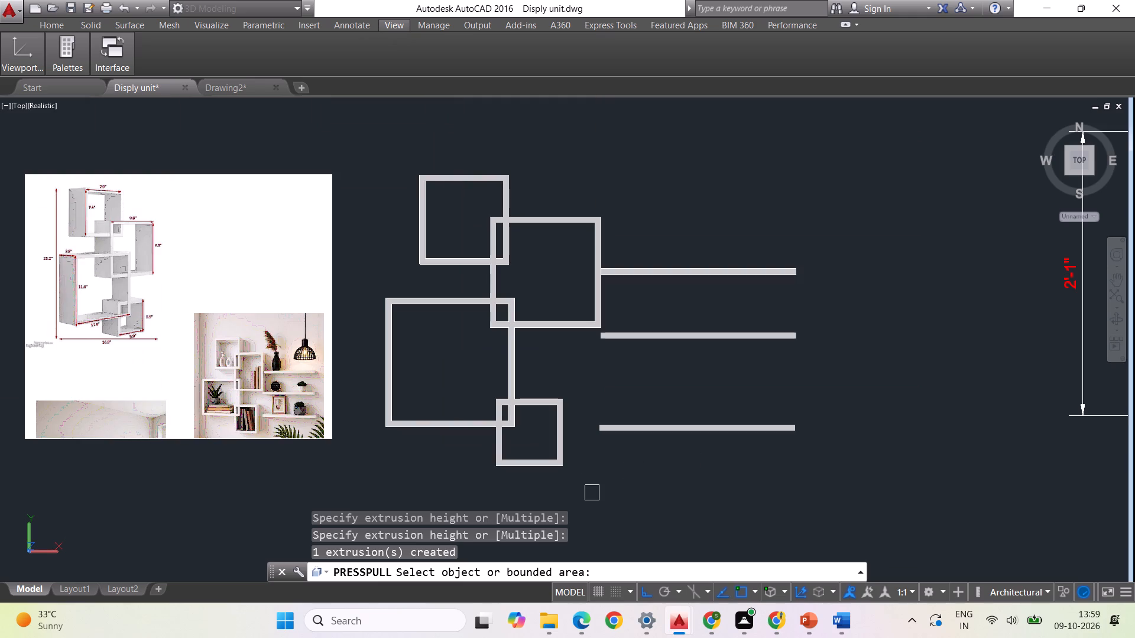
pyautogui.press('Escape')
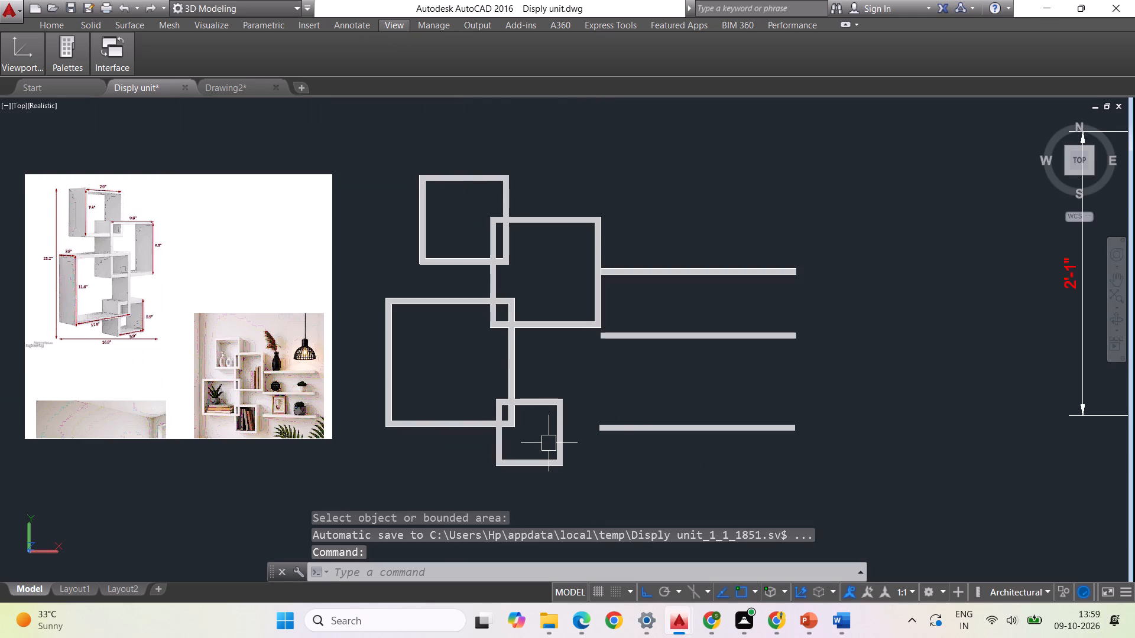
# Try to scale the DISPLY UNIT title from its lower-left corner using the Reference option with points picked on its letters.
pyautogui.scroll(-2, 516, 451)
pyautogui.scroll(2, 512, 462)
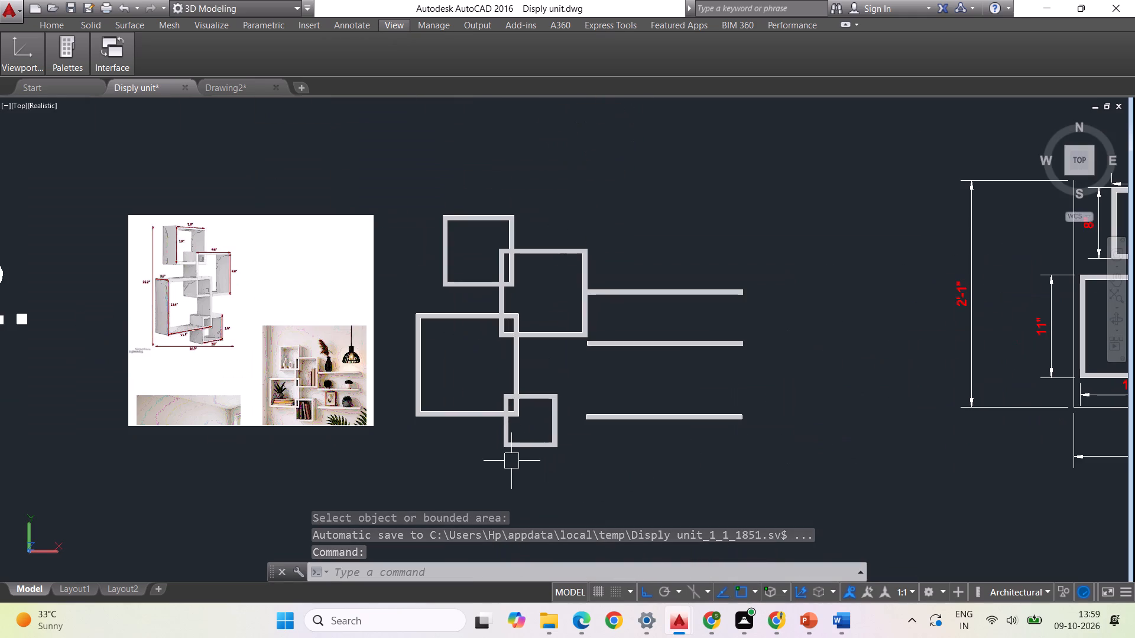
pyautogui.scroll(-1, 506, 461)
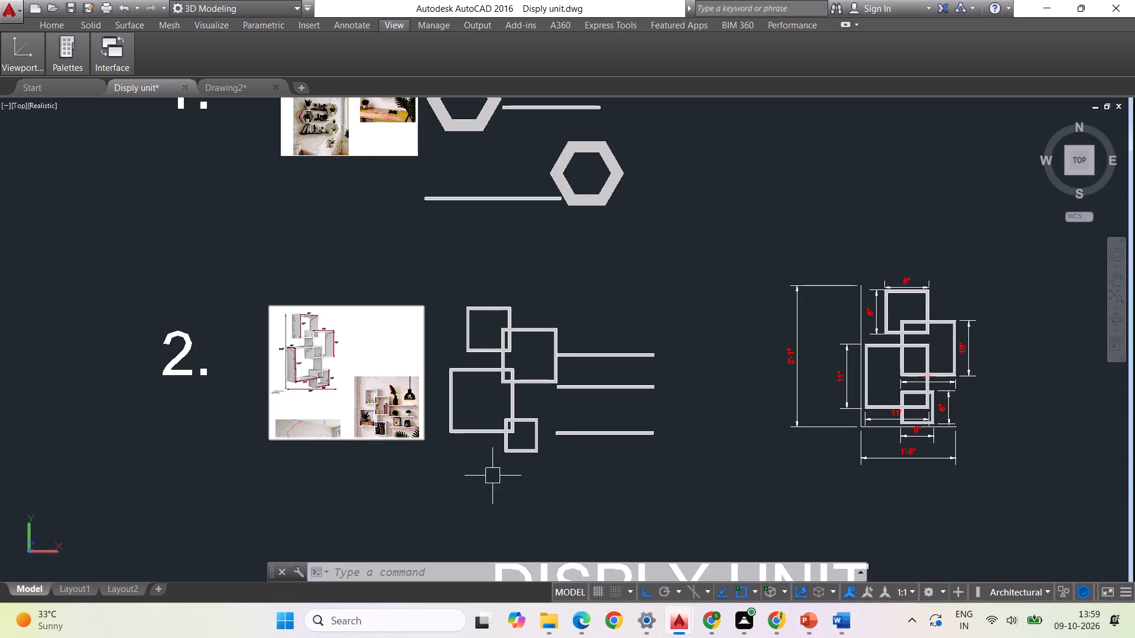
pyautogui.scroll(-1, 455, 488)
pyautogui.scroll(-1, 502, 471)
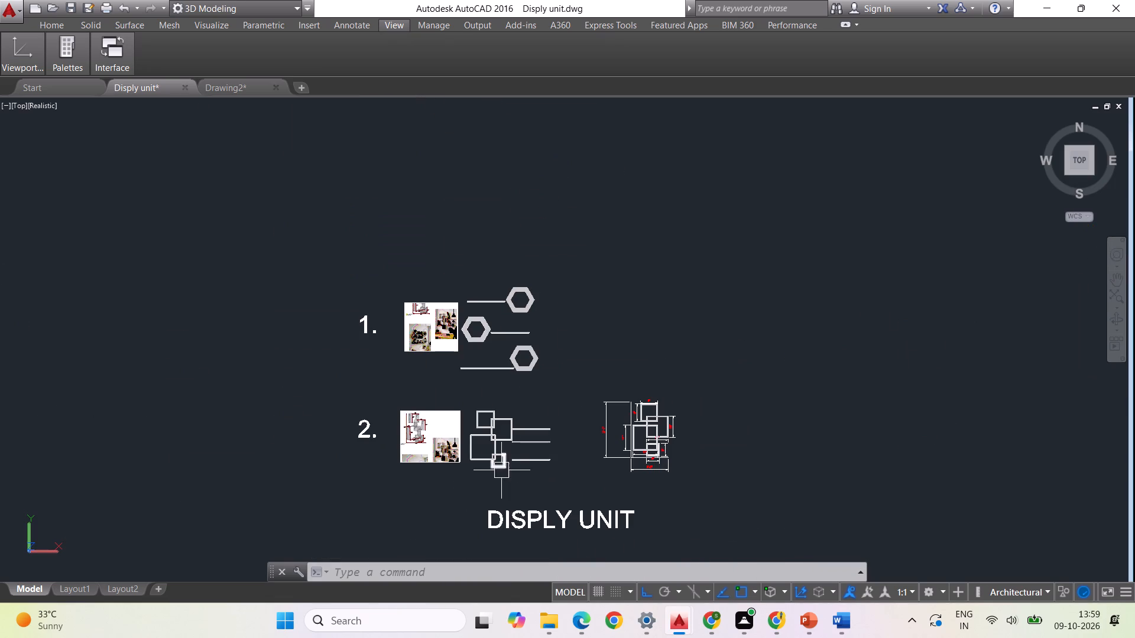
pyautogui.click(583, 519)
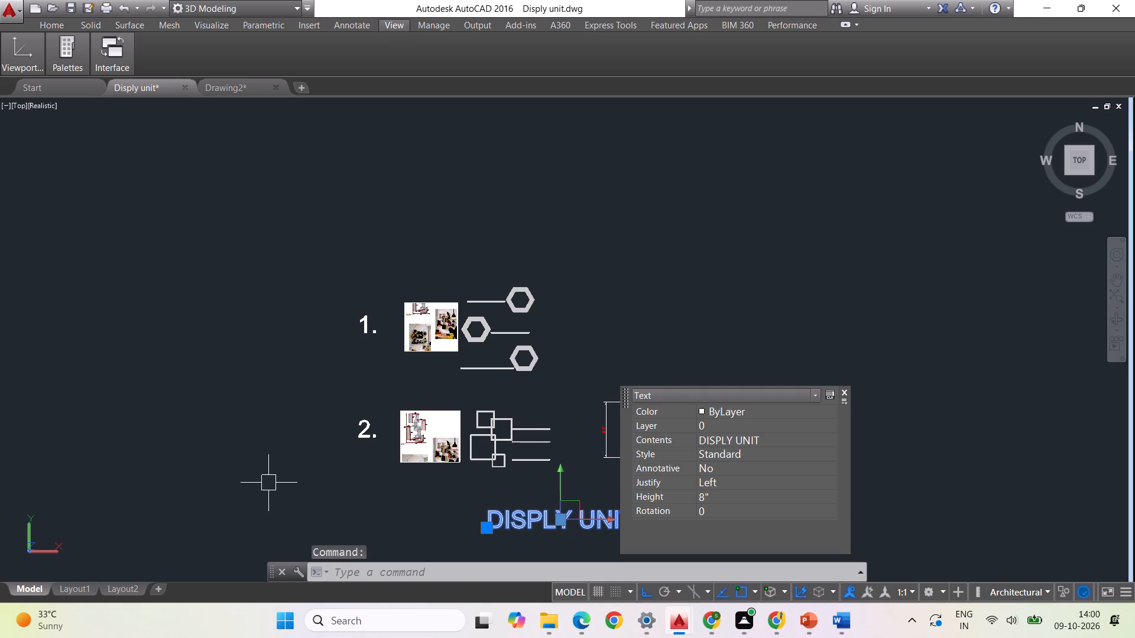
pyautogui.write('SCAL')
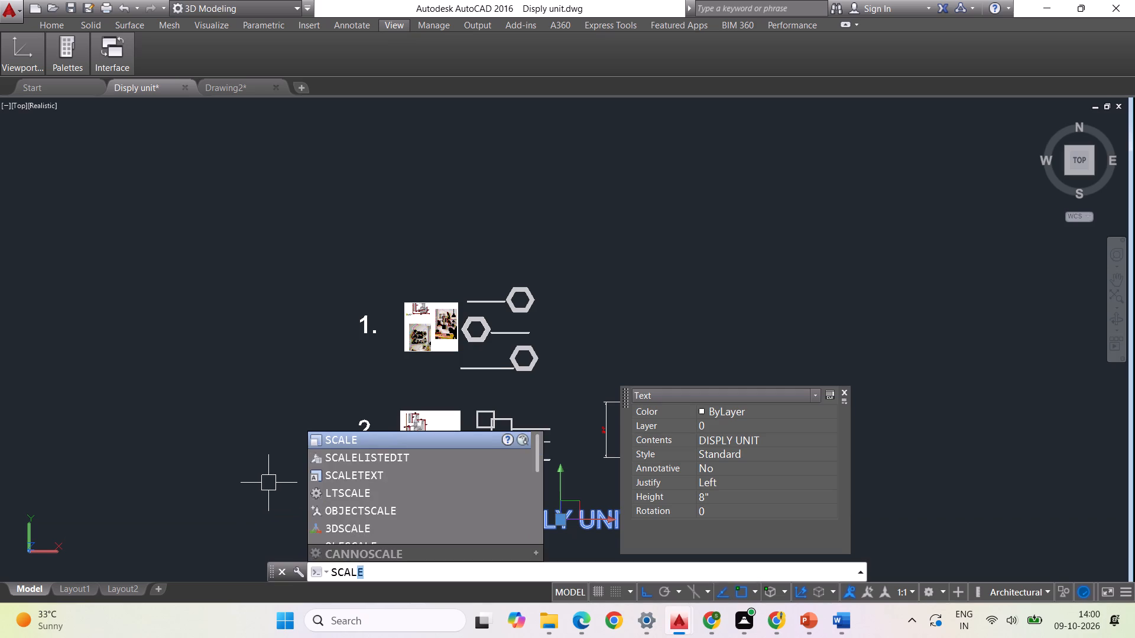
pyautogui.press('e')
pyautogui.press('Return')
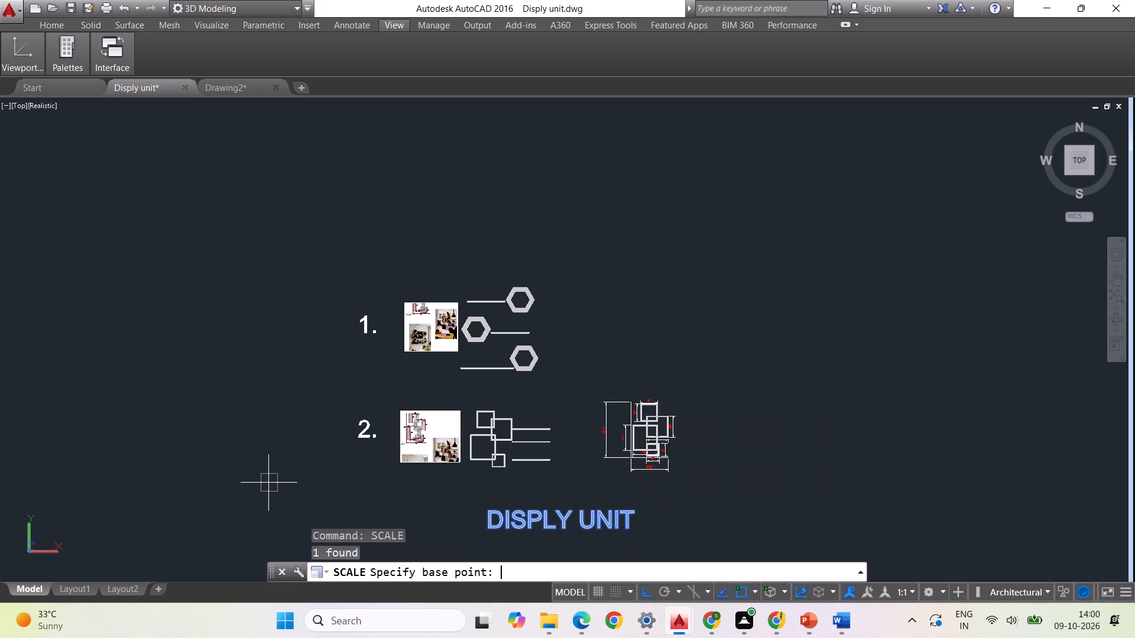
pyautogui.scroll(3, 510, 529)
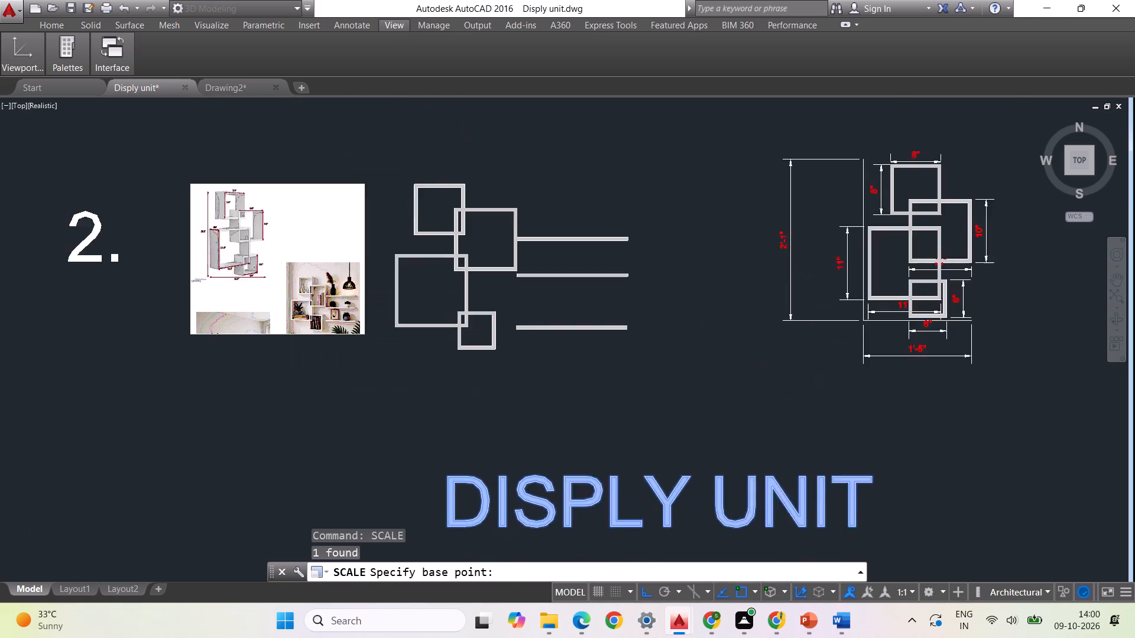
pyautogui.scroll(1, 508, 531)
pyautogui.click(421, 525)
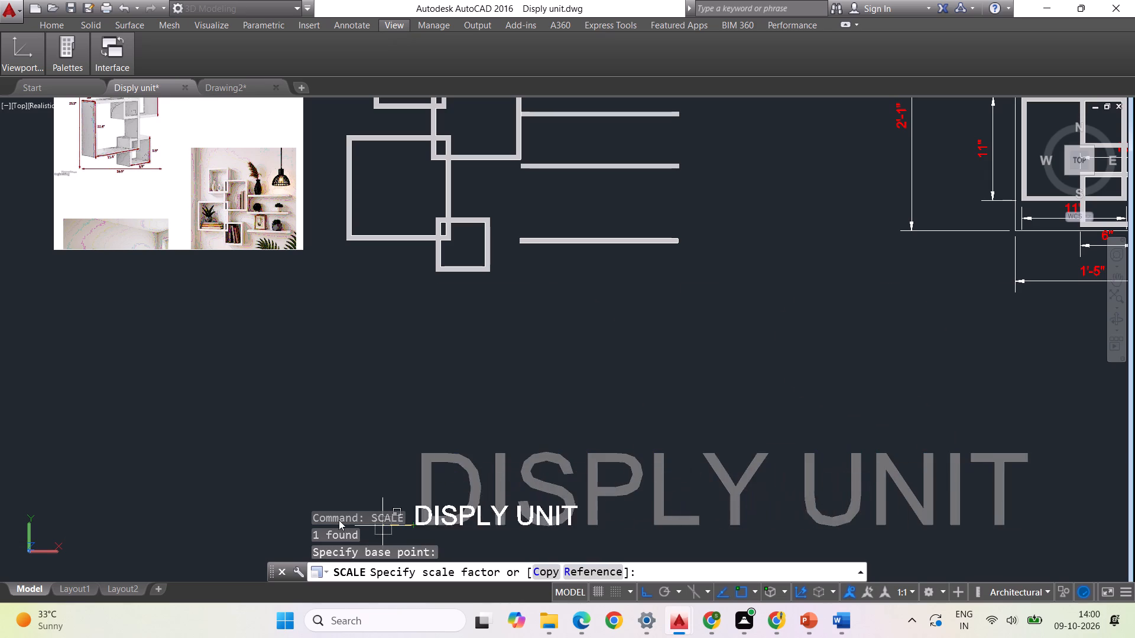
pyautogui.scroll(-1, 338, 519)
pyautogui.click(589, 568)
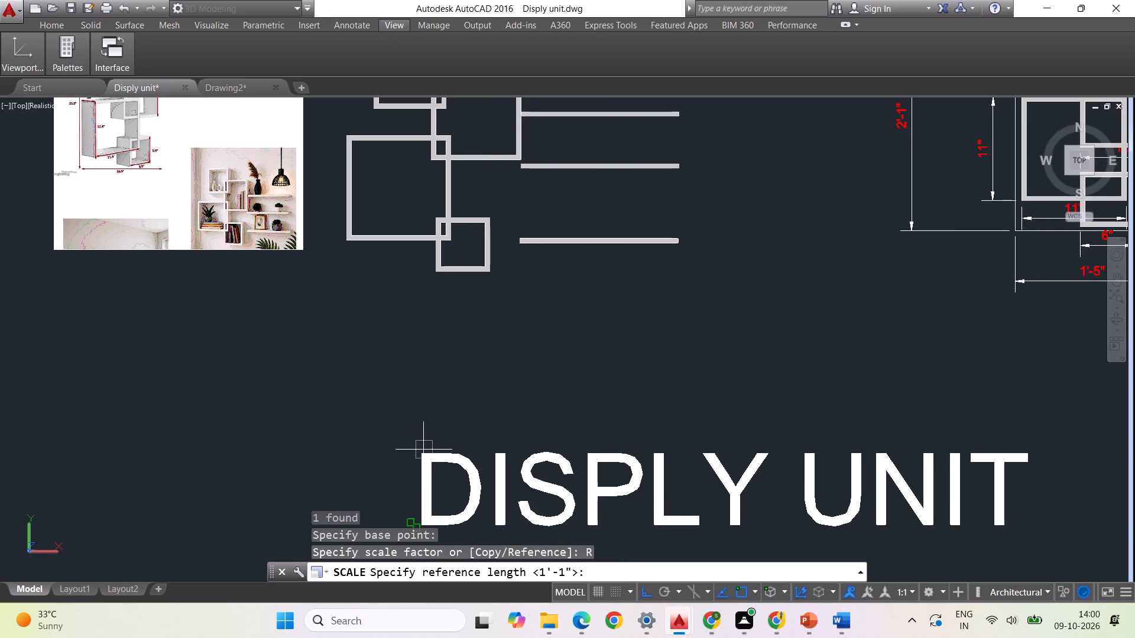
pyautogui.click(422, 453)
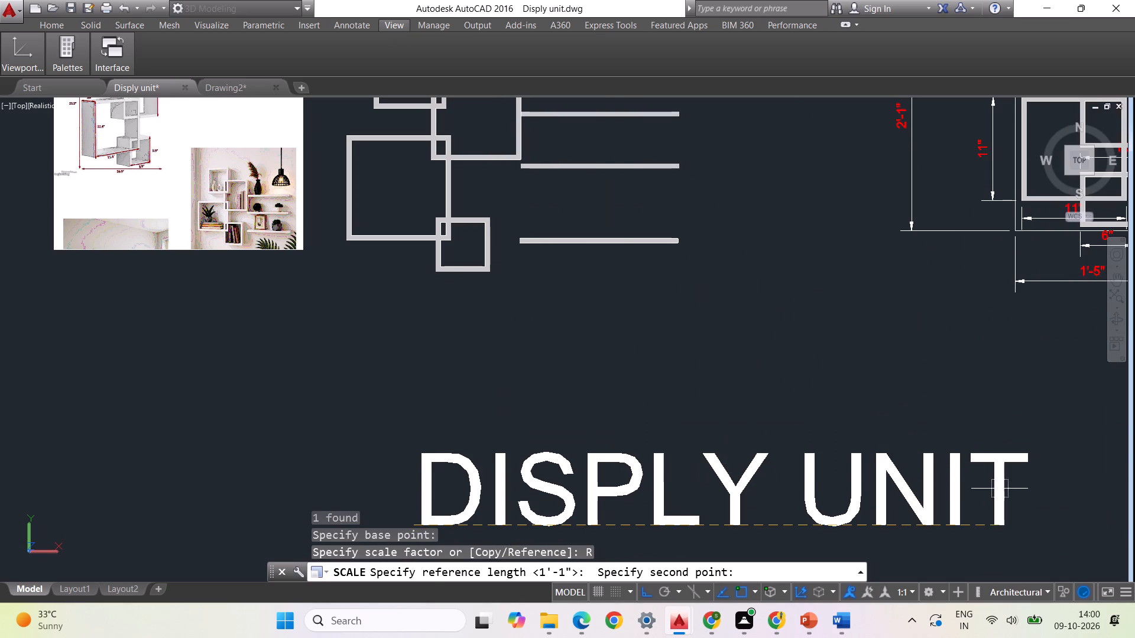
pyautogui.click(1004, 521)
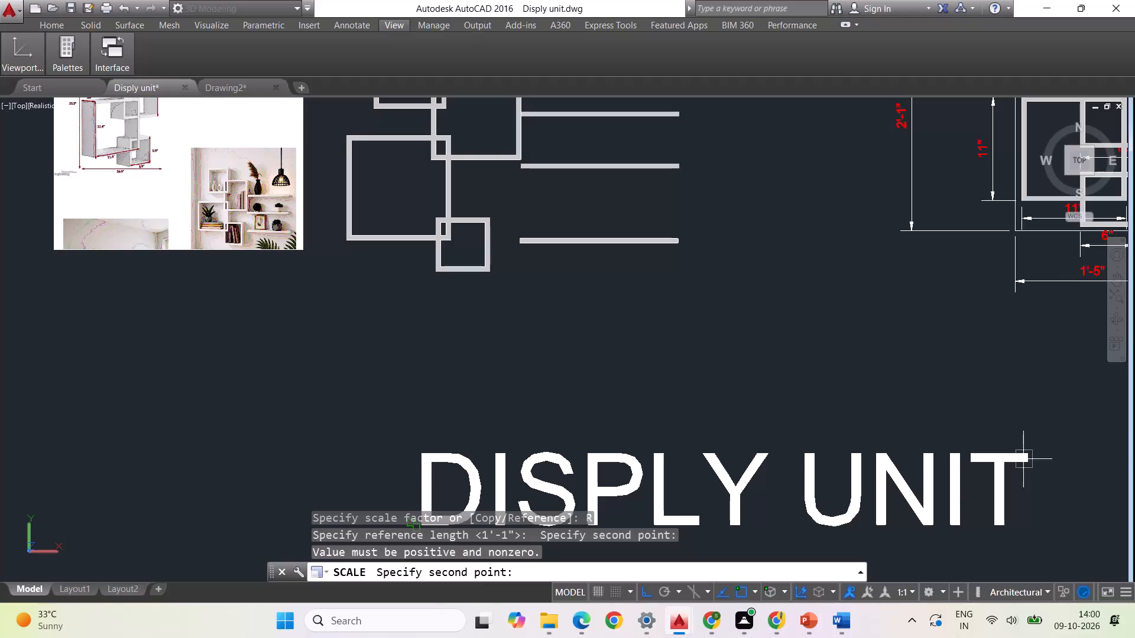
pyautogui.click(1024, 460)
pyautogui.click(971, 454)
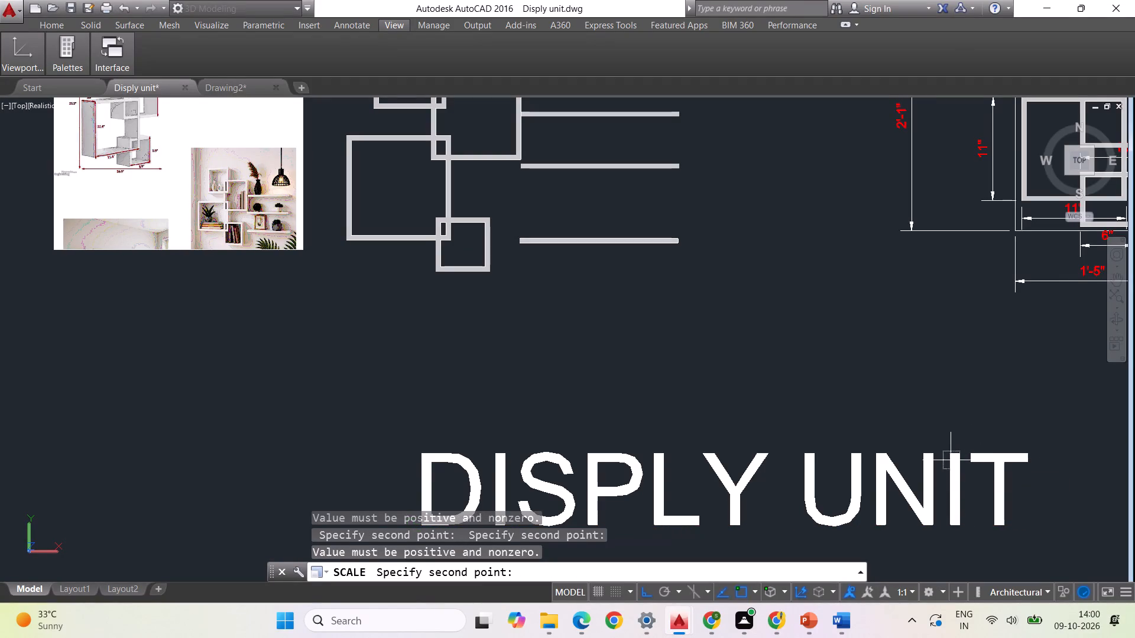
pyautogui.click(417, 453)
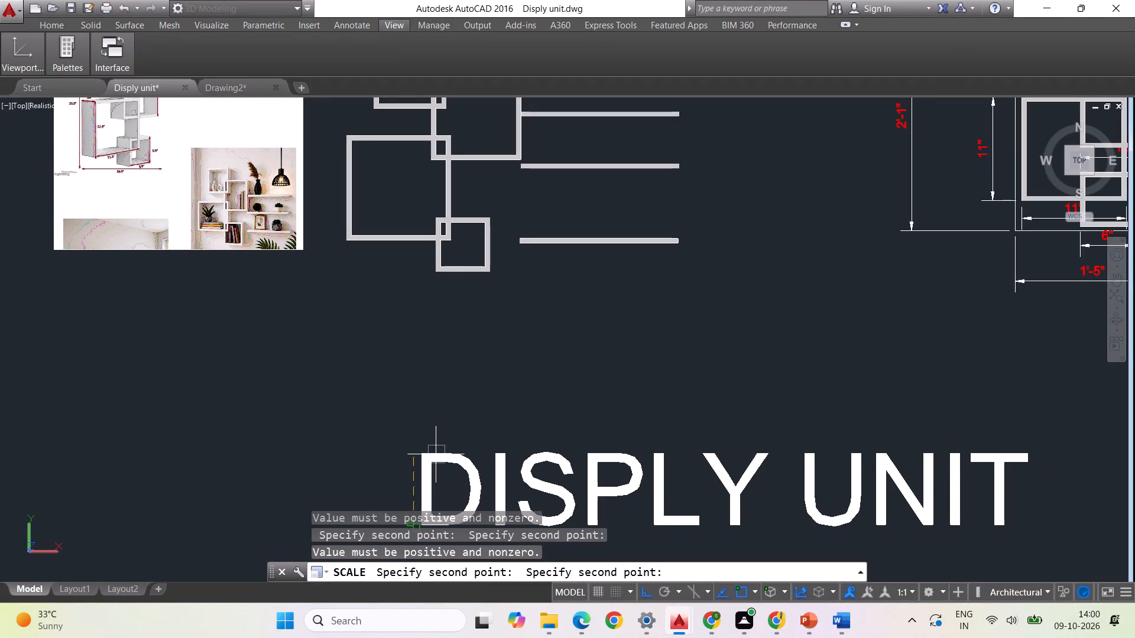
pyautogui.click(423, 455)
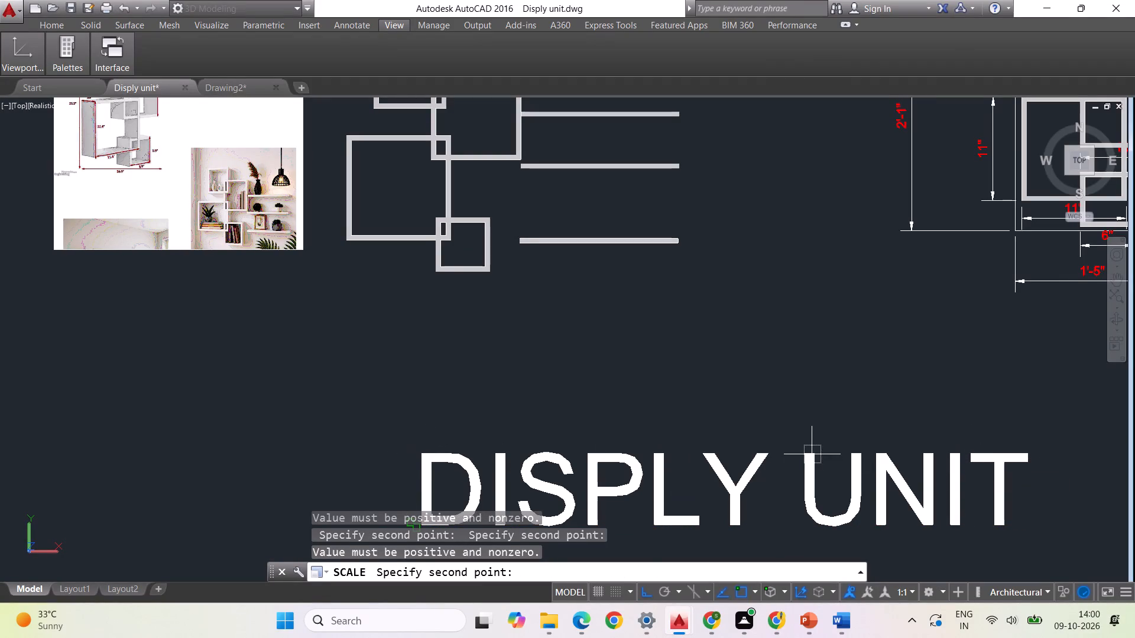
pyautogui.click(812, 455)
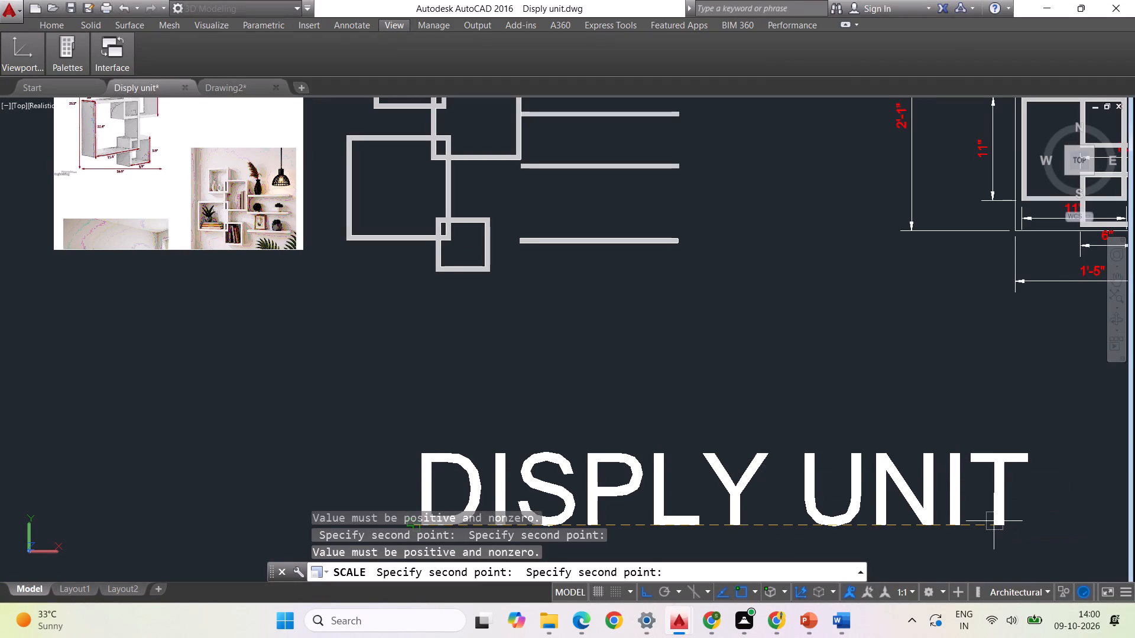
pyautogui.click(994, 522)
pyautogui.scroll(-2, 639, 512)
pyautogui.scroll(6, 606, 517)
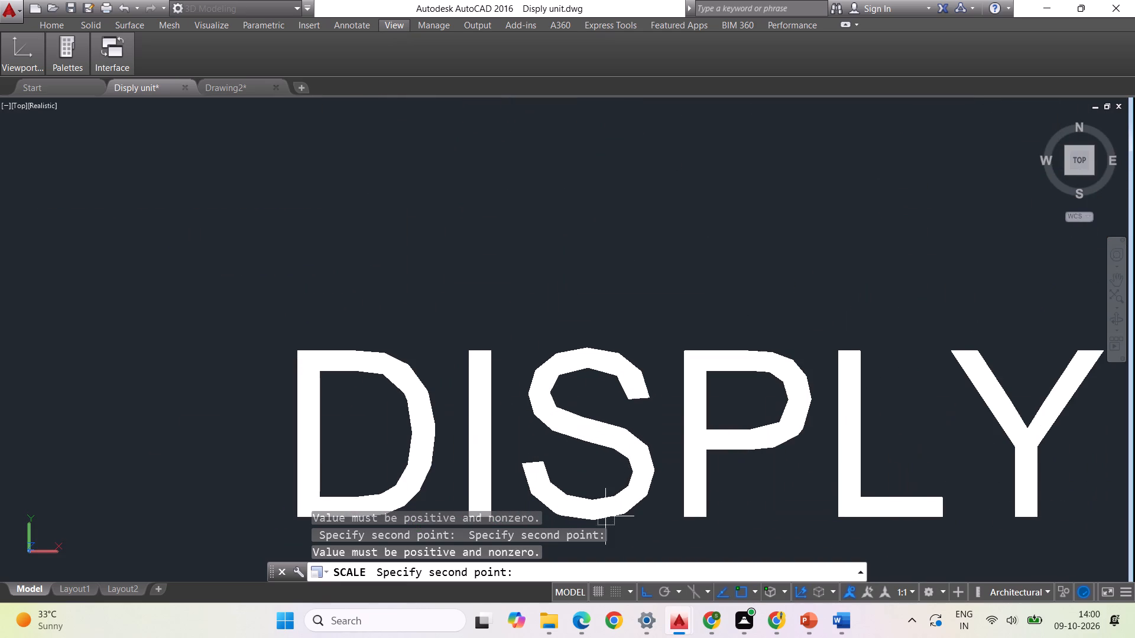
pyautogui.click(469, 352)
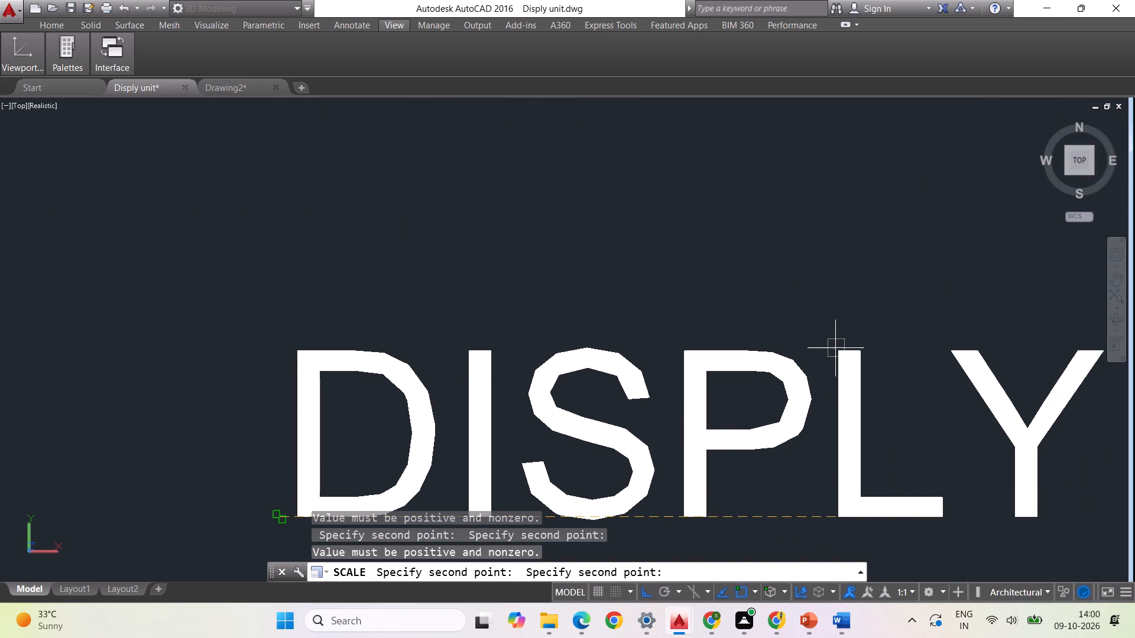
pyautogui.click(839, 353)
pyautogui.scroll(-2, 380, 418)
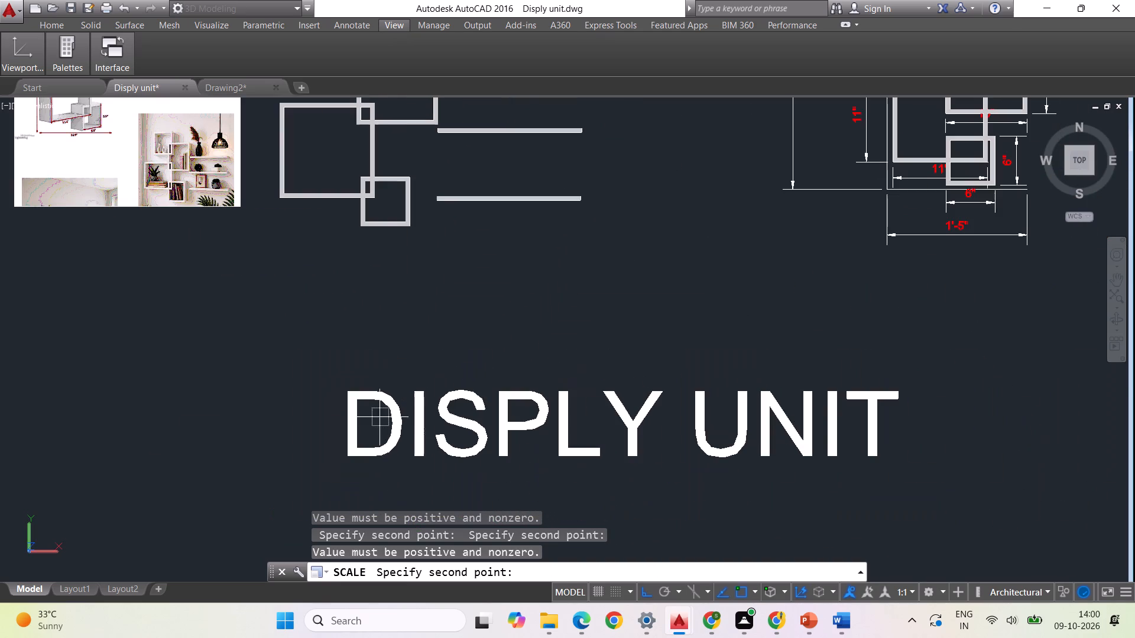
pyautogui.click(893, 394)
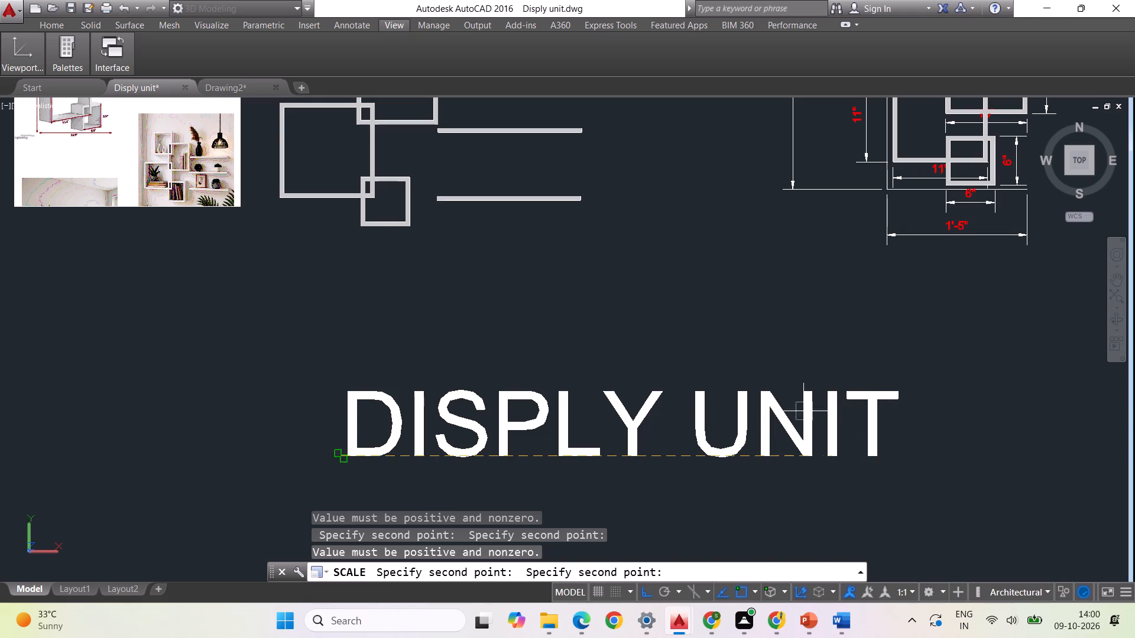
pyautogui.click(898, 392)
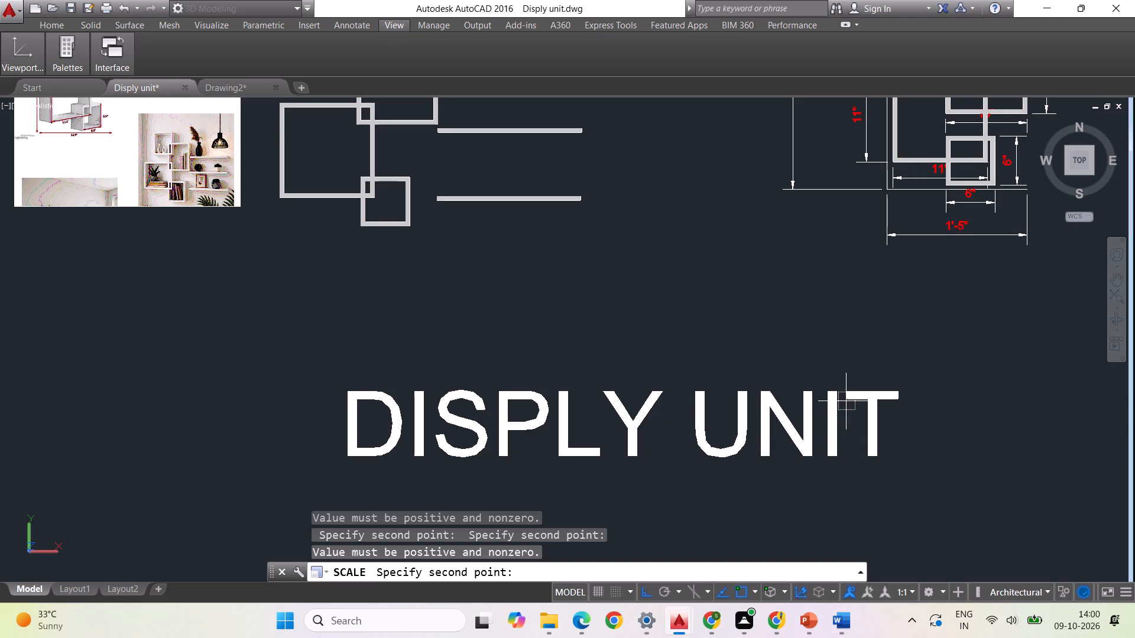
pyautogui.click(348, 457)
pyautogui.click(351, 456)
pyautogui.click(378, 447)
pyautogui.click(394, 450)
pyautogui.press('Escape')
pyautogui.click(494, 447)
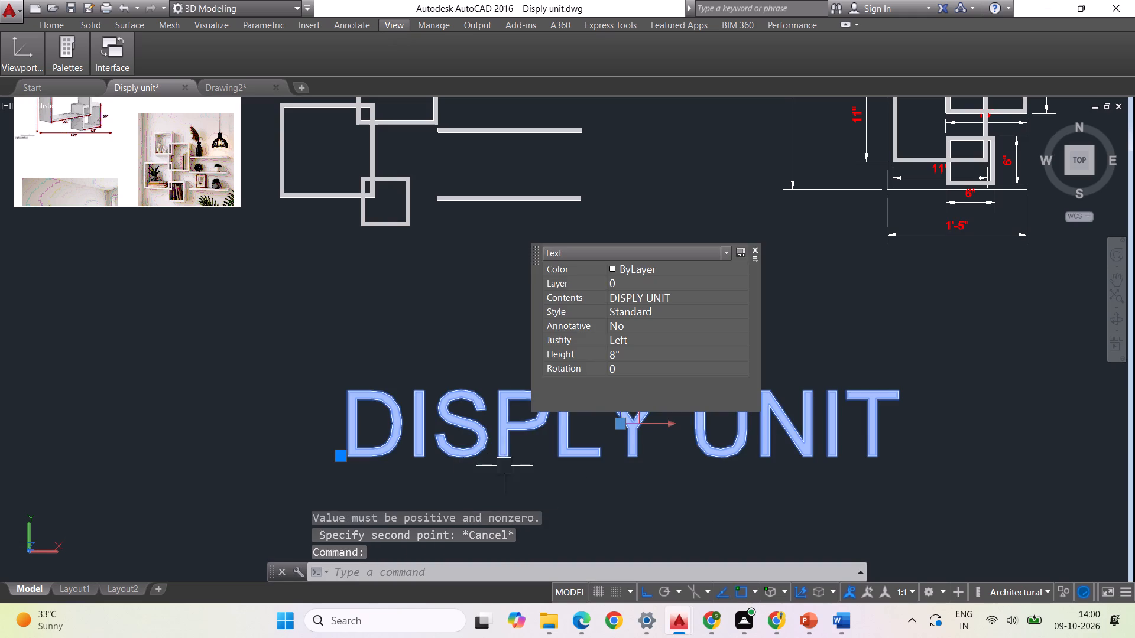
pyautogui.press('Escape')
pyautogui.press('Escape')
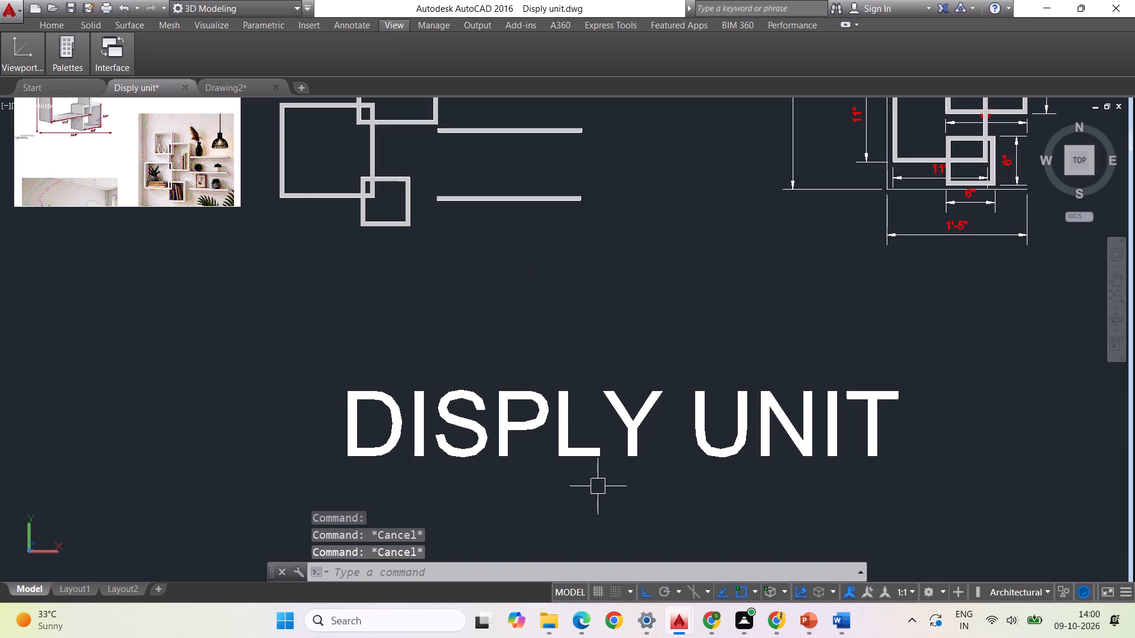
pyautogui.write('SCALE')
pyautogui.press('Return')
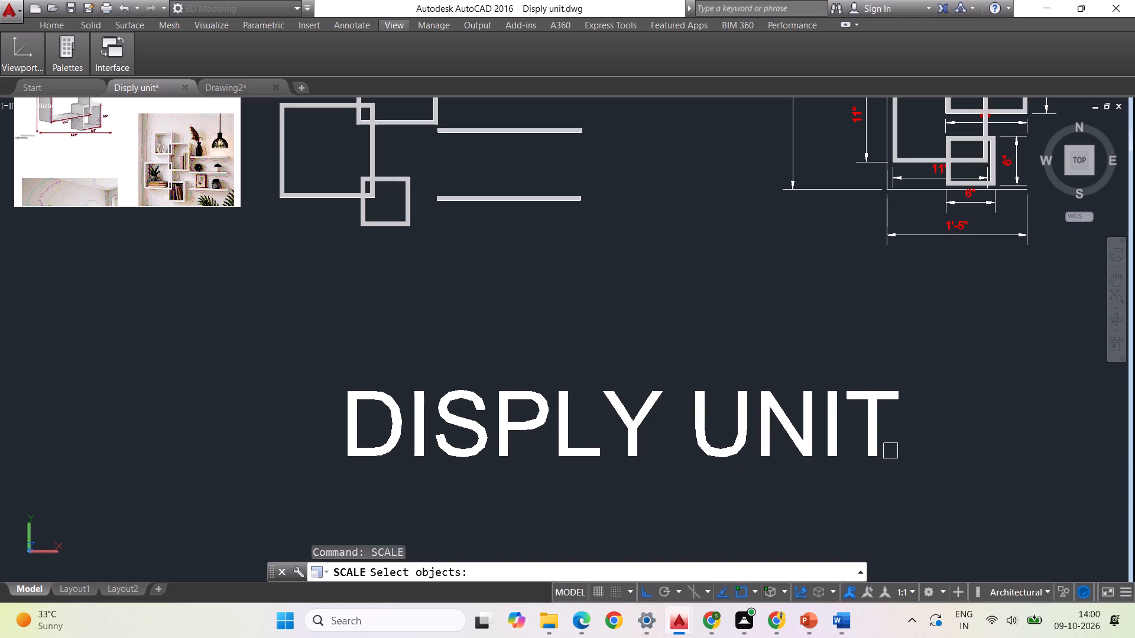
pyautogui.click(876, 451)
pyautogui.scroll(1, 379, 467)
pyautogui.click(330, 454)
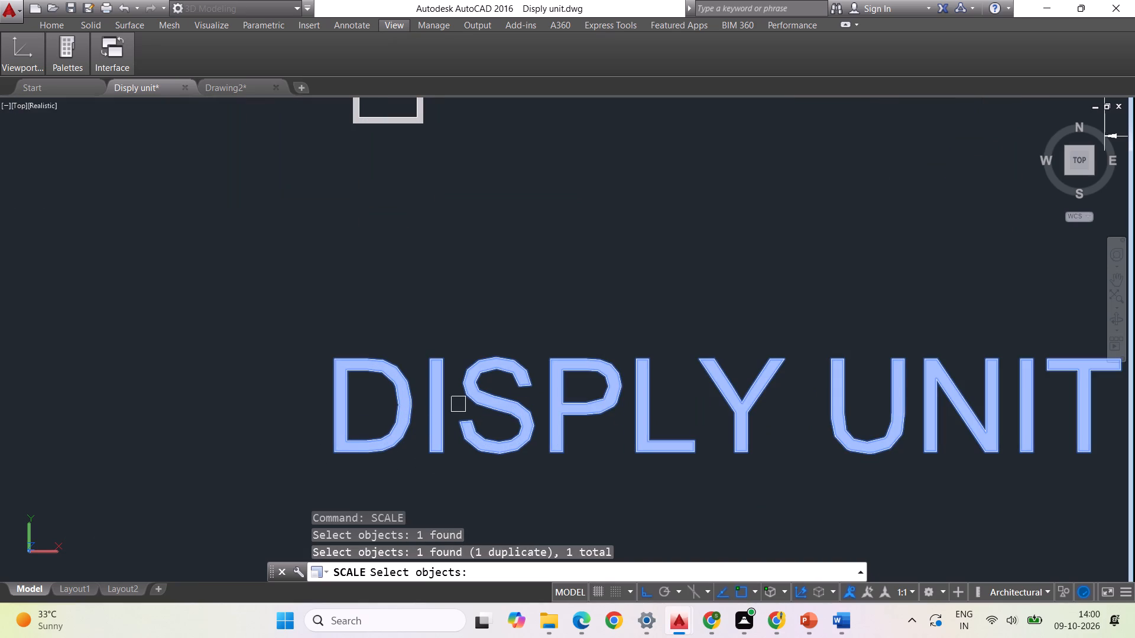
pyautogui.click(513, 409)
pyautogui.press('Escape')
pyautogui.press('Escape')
# Start scaling the DISPLY UNIT title from its lower-left corner with the Reference option, picking reference points from the D to the T's foot.
pyautogui.click(430, 422)
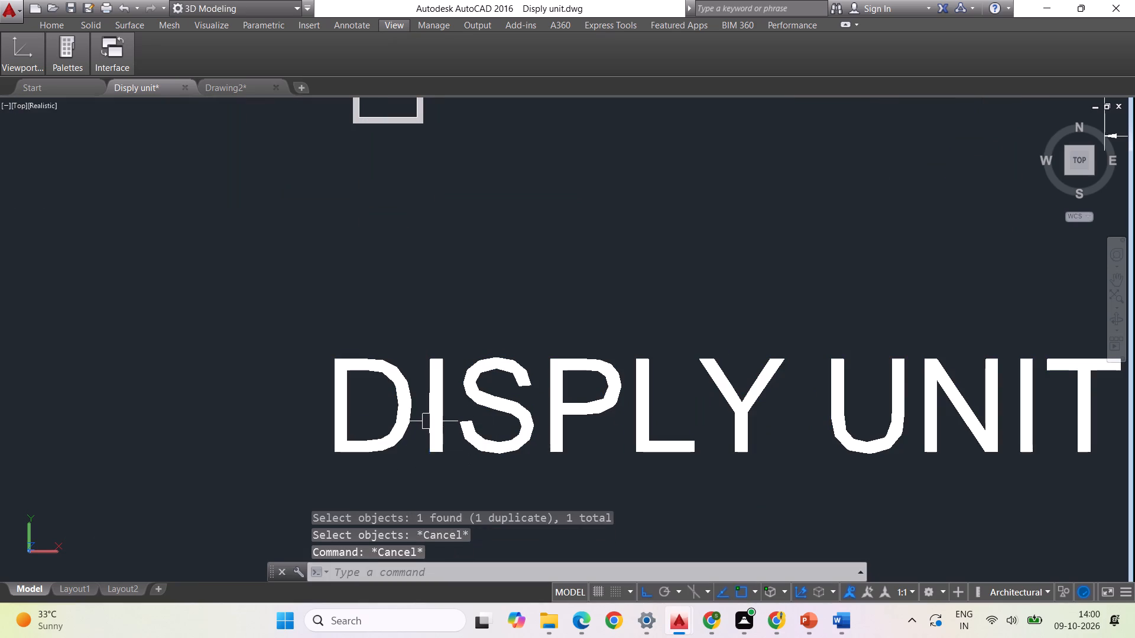
pyautogui.write('SCALE')
pyautogui.press('Return')
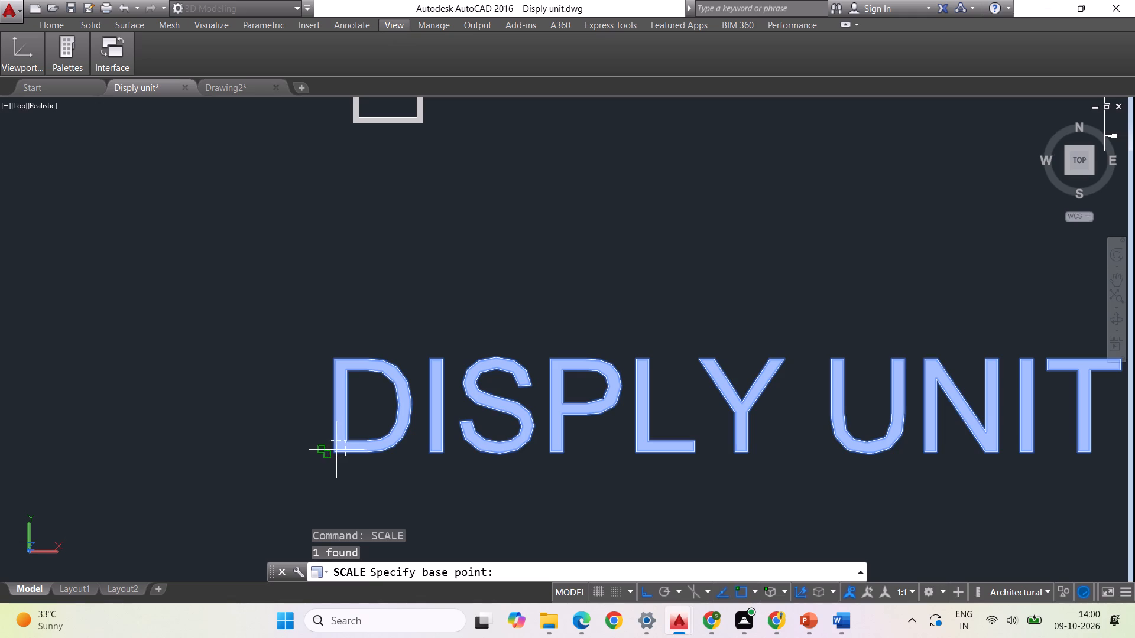
pyautogui.click(335, 452)
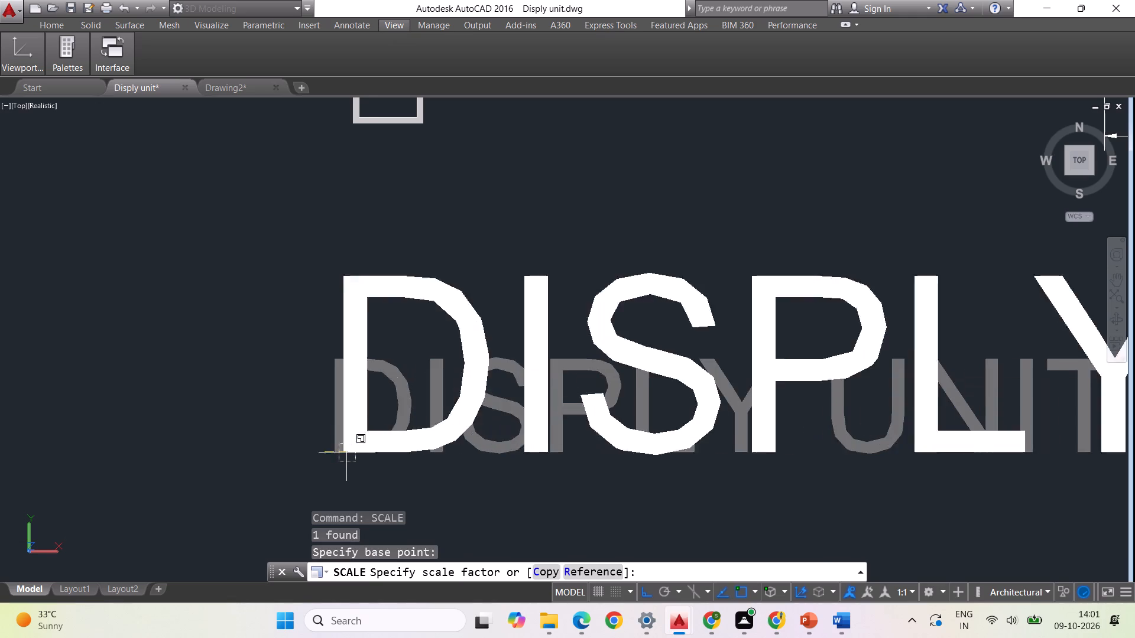
pyautogui.scroll(-1, 217, 449)
pyautogui.click(604, 569)
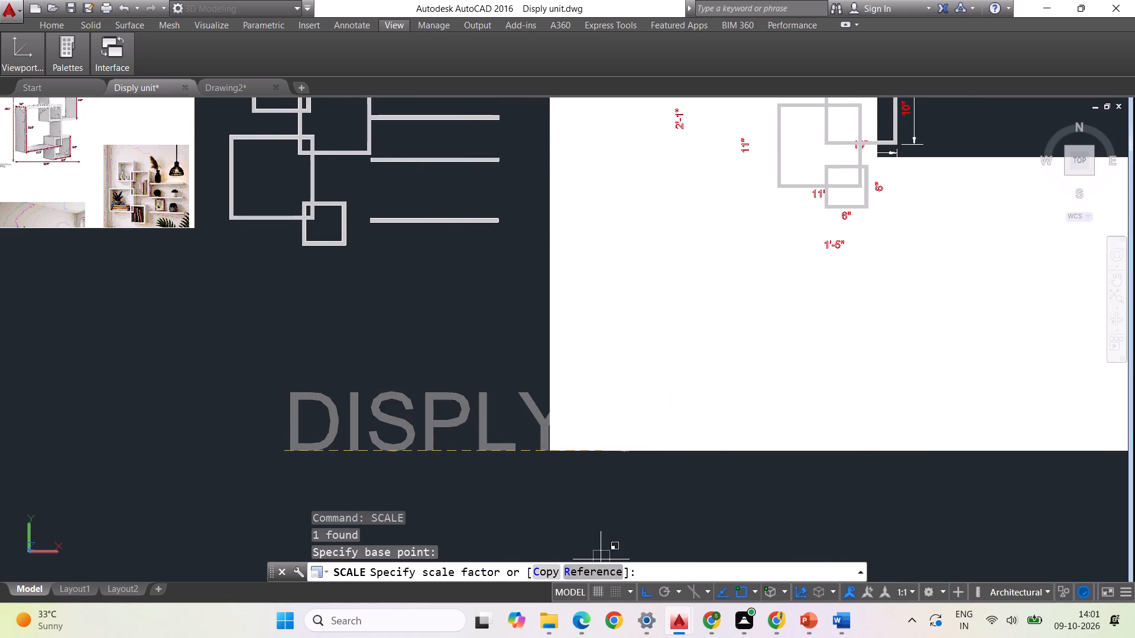
pyautogui.scroll(1, 276, 465)
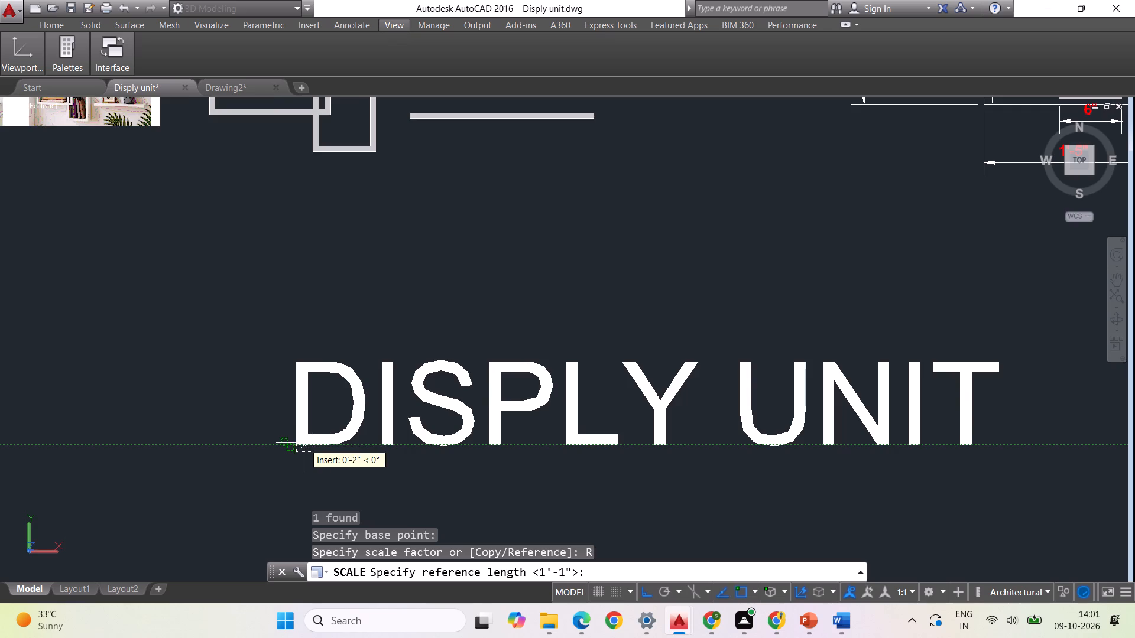
pyautogui.scroll(3, 304, 444)
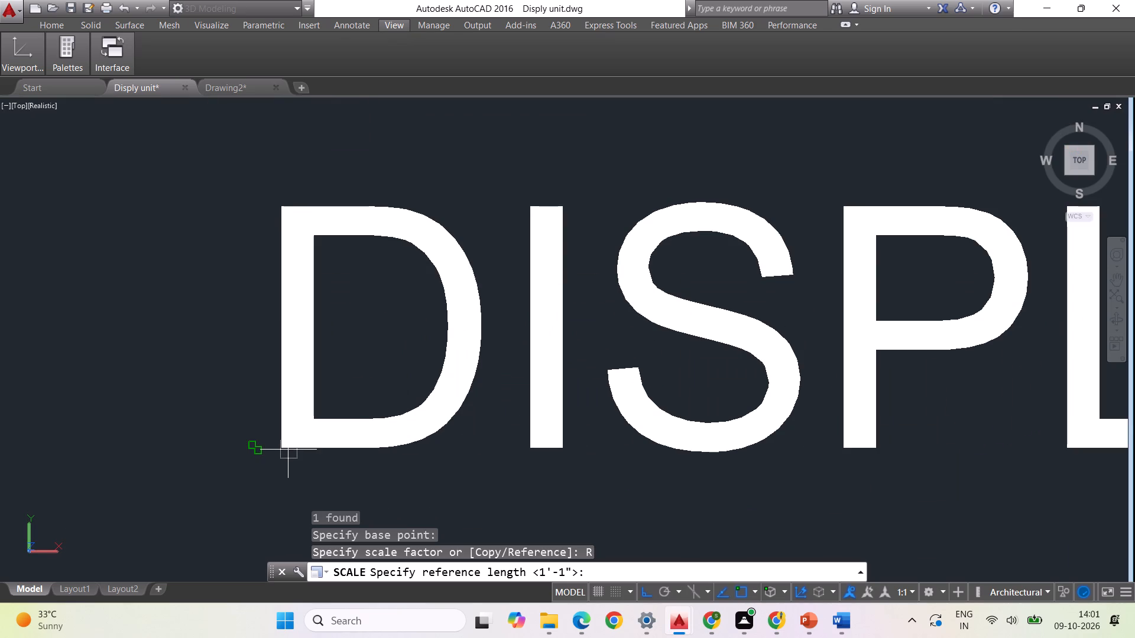
pyautogui.click(289, 449)
pyautogui.scroll(-2, 203, 448)
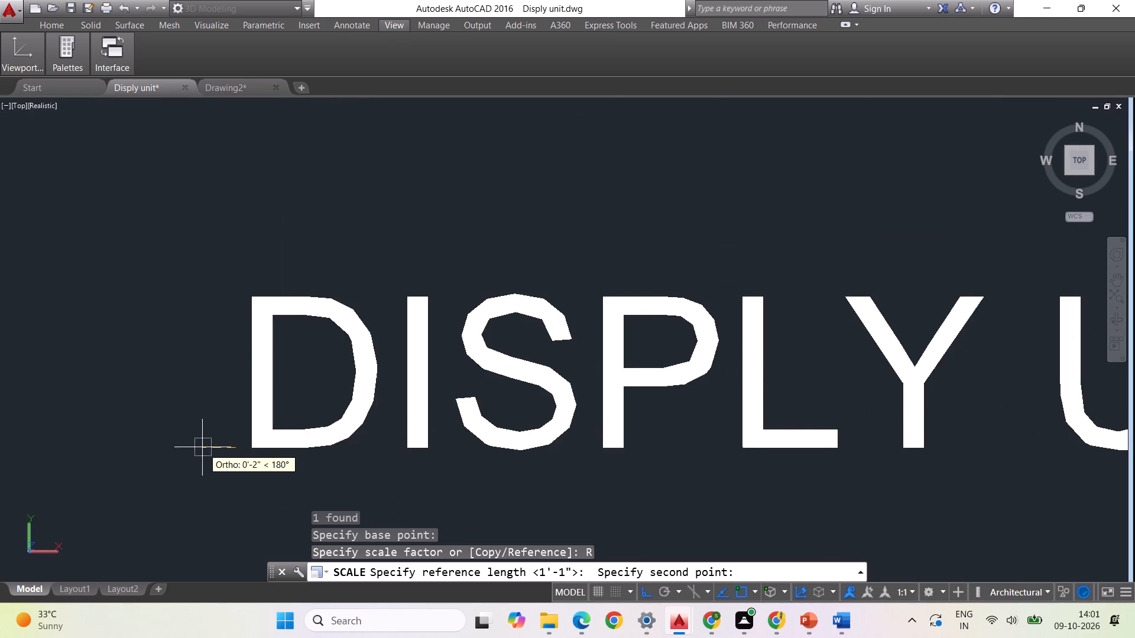
pyautogui.scroll(-1, 203, 448)
pyautogui.scroll(6, 703, 452)
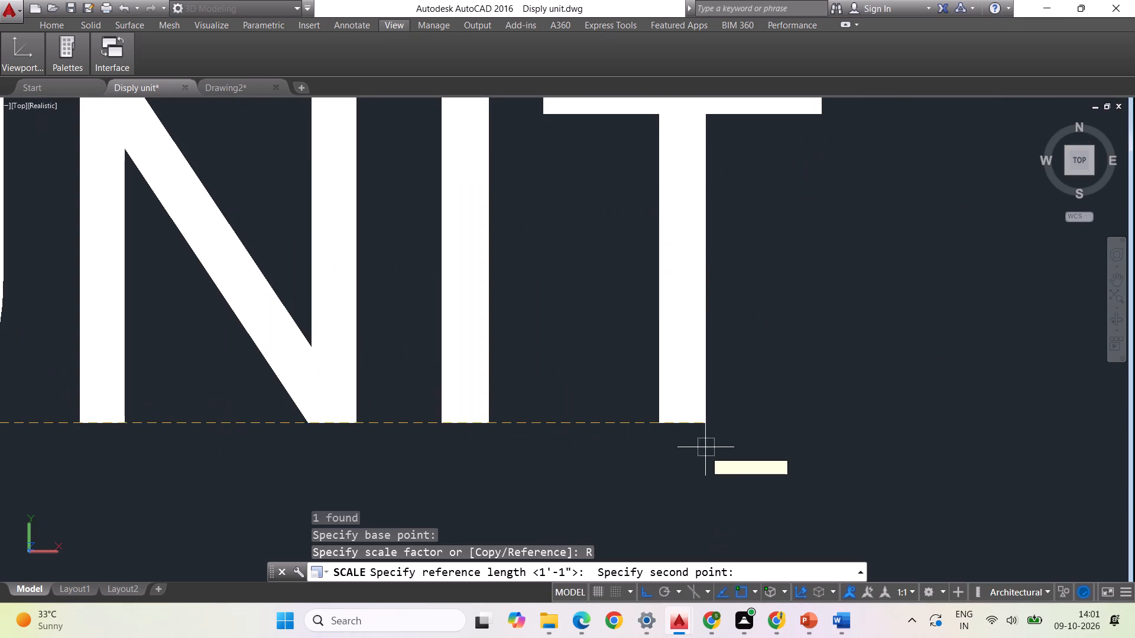
pyautogui.click(705, 422)
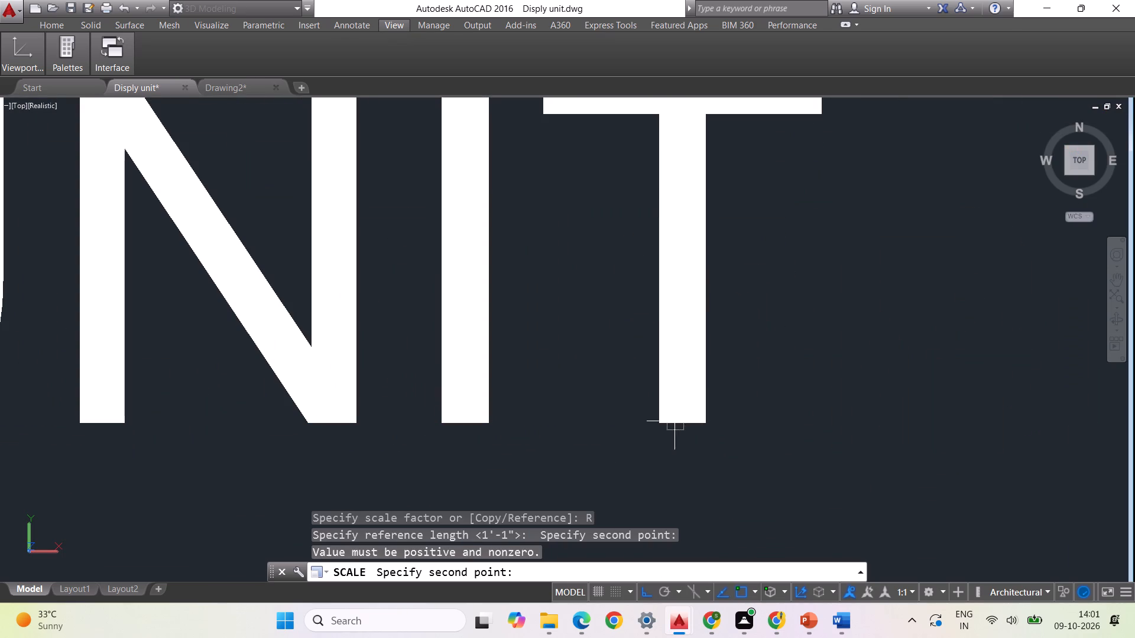
pyautogui.scroll(-2, 707, 423)
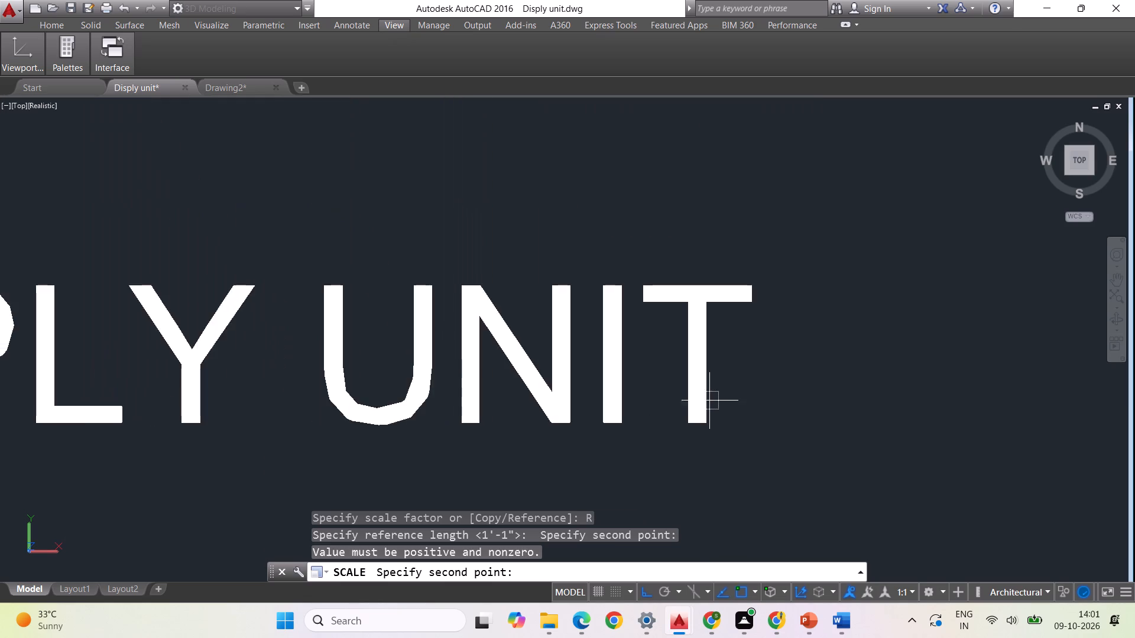
pyautogui.scroll(8, 709, 391)
pyautogui.scroll(-3, 721, 456)
pyautogui.scroll(3, 717, 512)
pyautogui.scroll(-3, 719, 522)
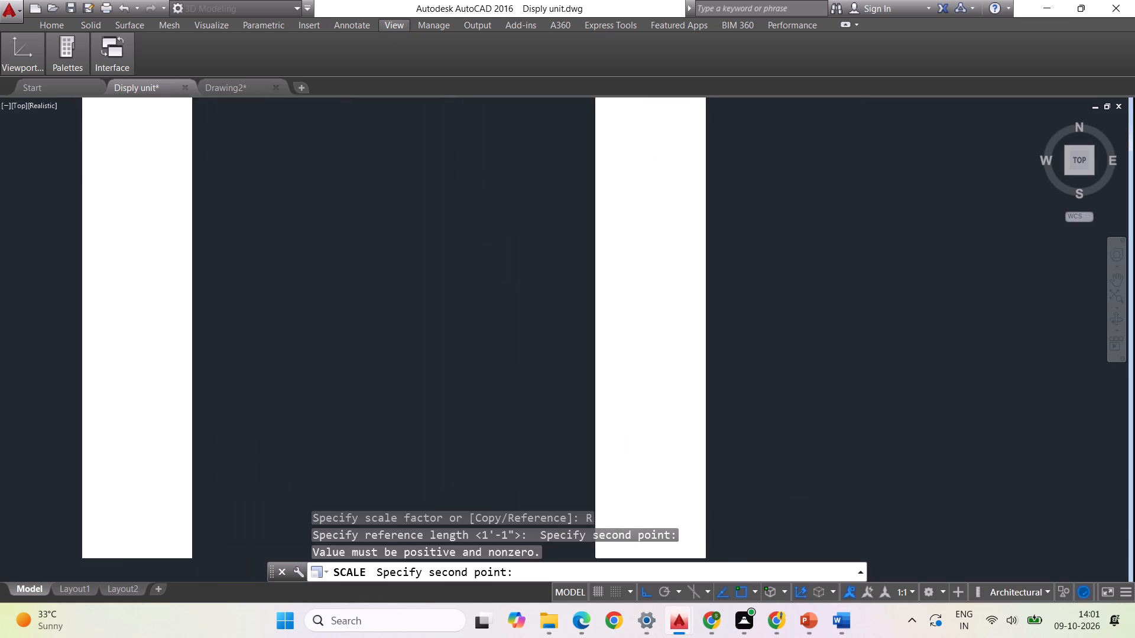
pyautogui.scroll(2, 712, 549)
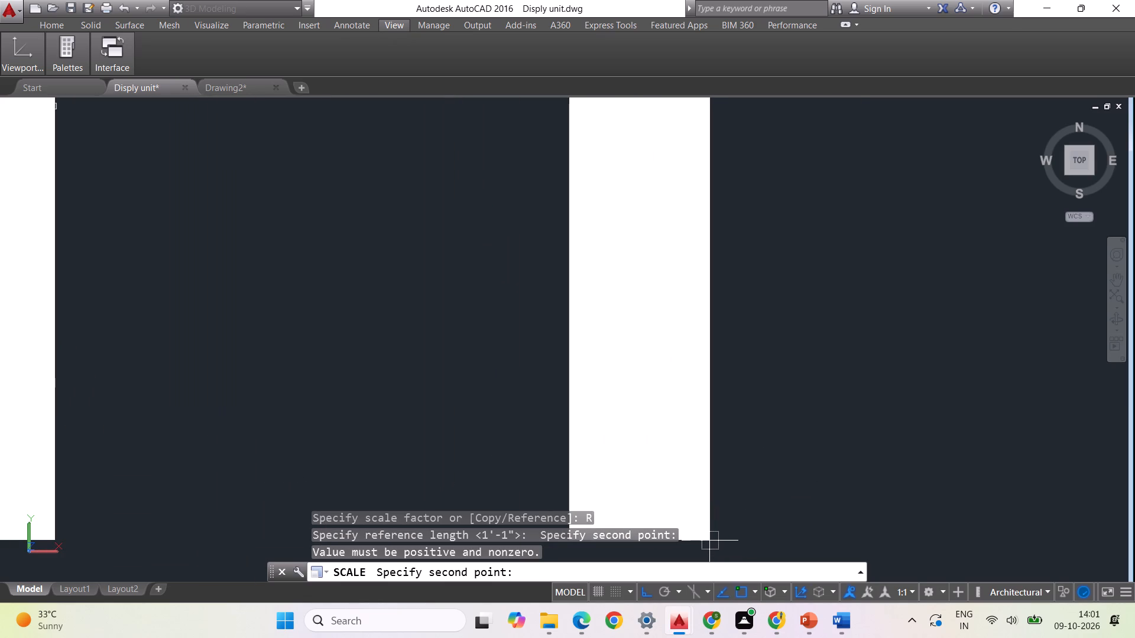
pyautogui.click(710, 541)
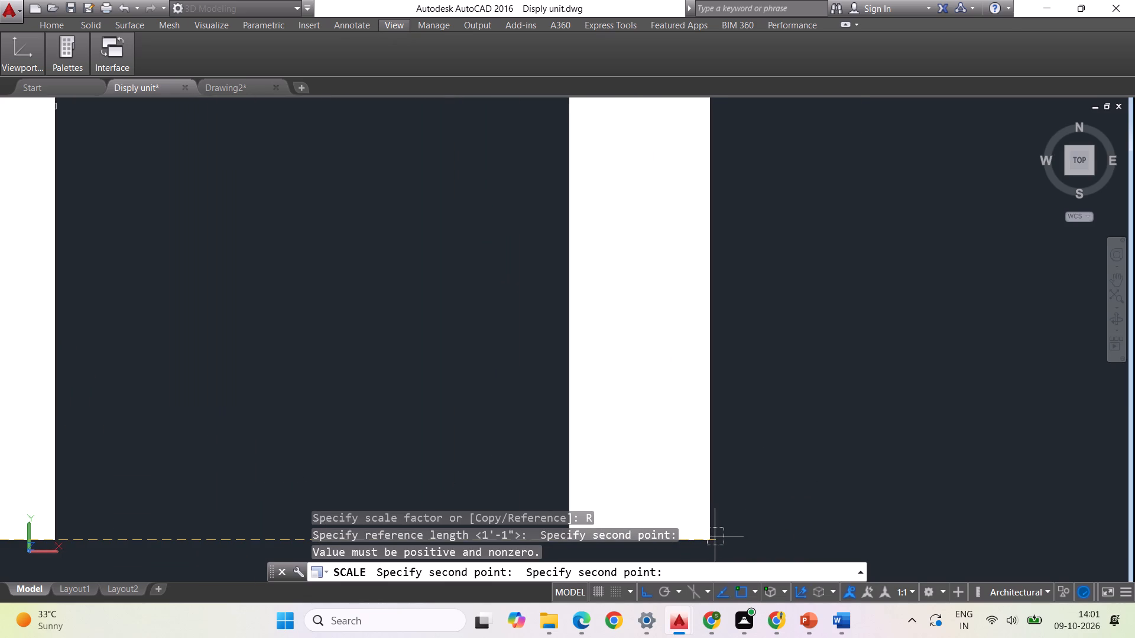
pyautogui.click(711, 540)
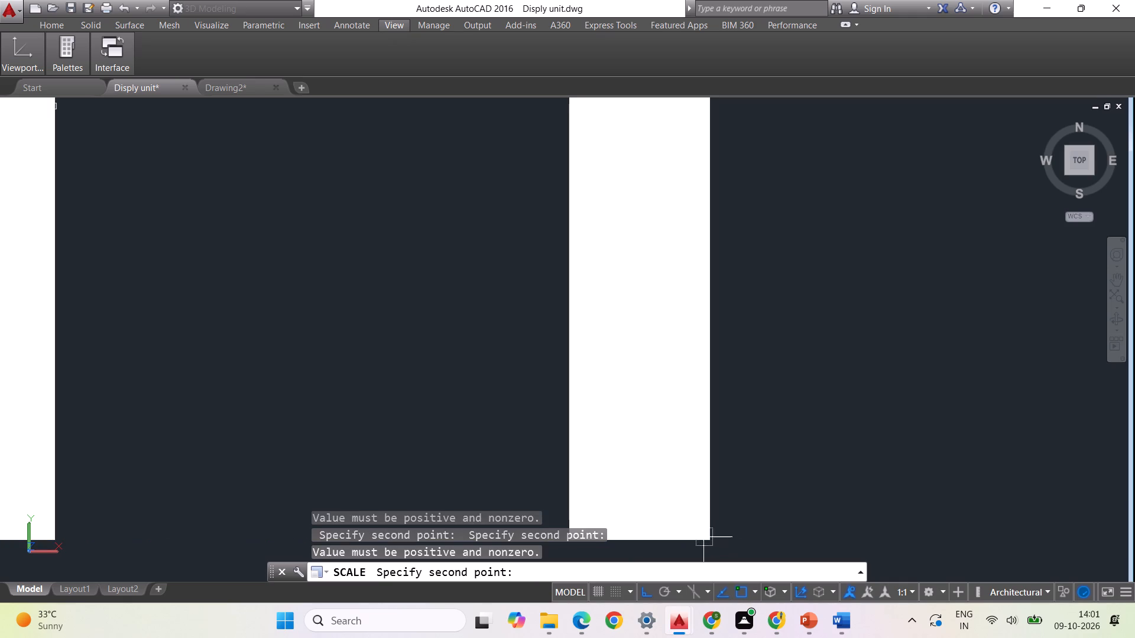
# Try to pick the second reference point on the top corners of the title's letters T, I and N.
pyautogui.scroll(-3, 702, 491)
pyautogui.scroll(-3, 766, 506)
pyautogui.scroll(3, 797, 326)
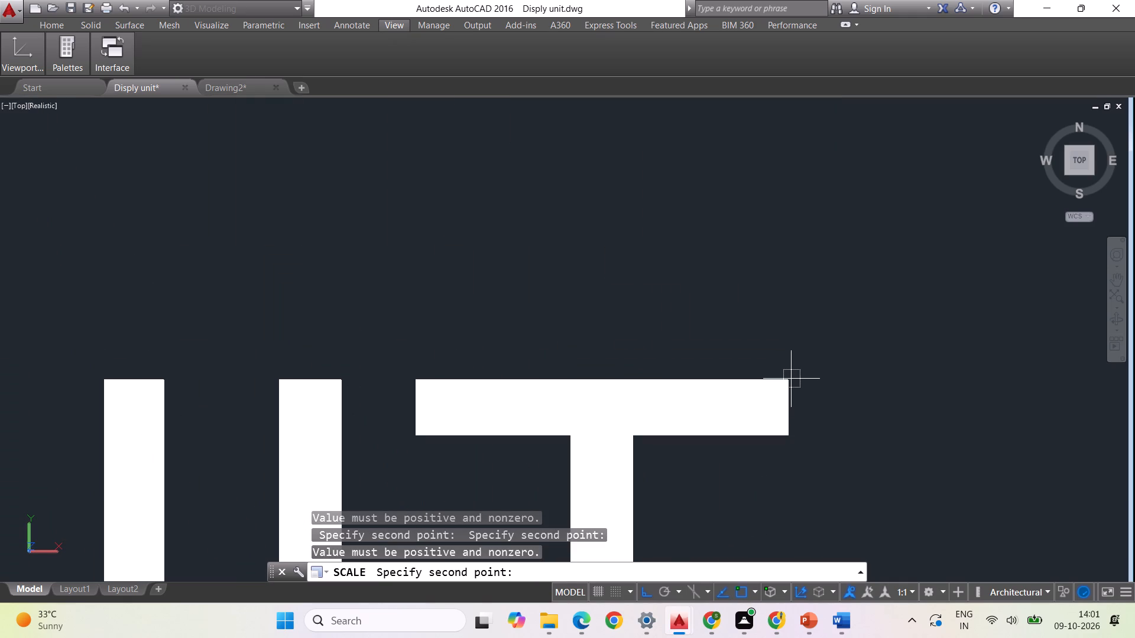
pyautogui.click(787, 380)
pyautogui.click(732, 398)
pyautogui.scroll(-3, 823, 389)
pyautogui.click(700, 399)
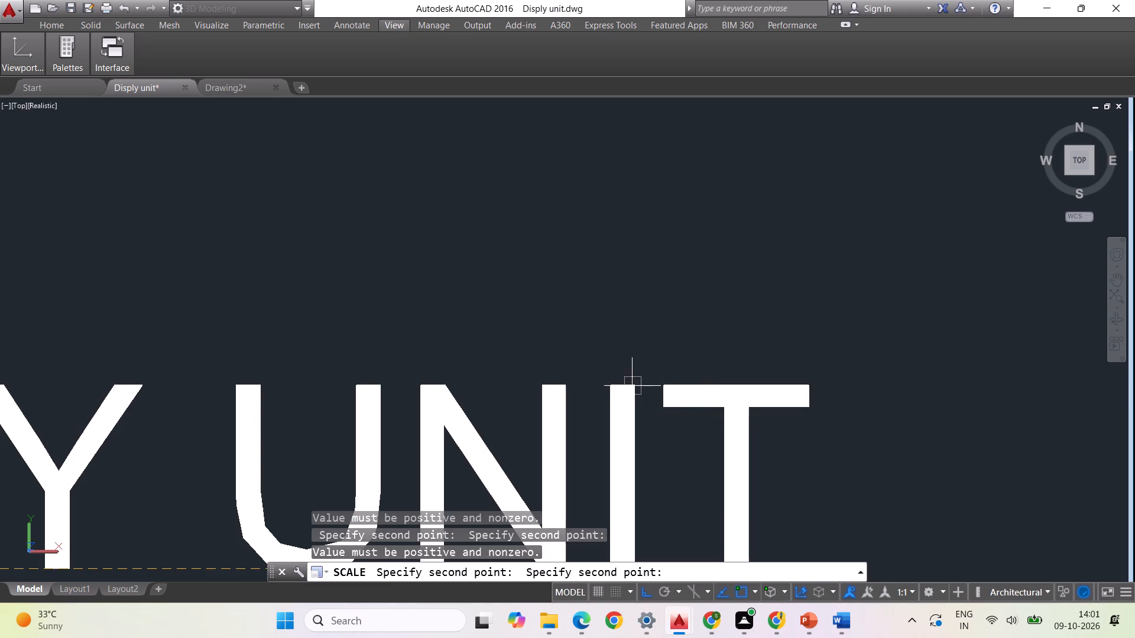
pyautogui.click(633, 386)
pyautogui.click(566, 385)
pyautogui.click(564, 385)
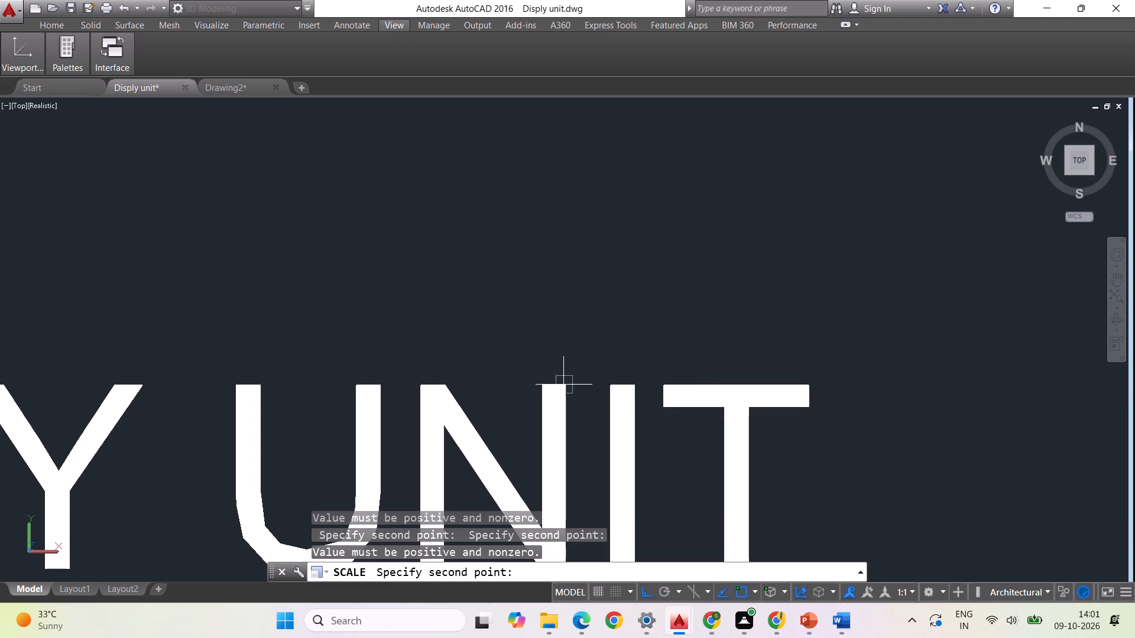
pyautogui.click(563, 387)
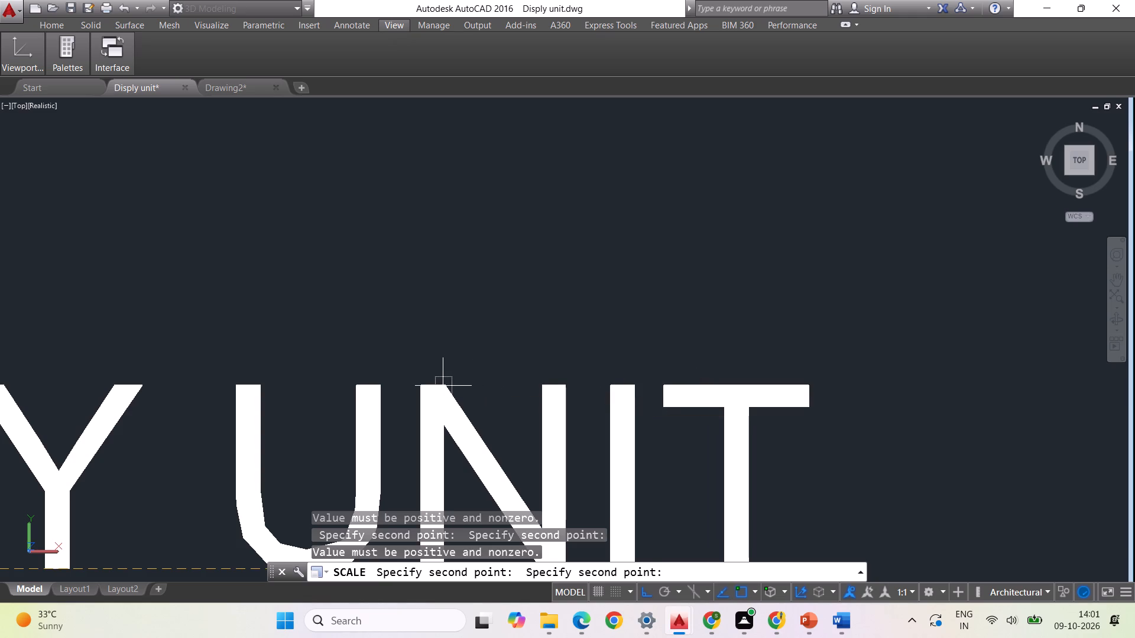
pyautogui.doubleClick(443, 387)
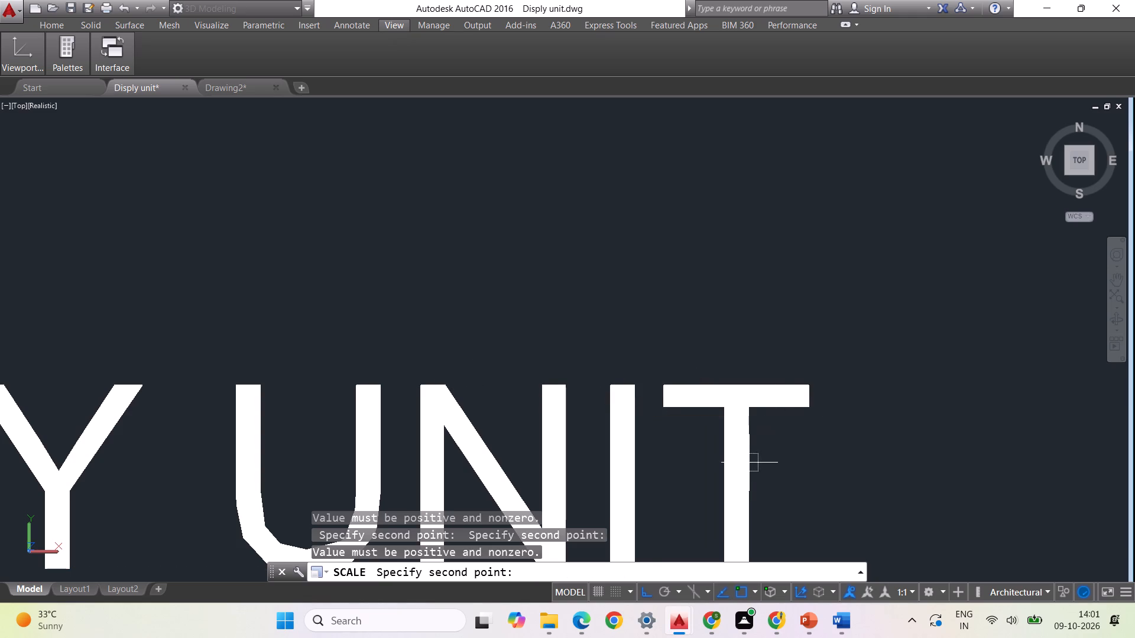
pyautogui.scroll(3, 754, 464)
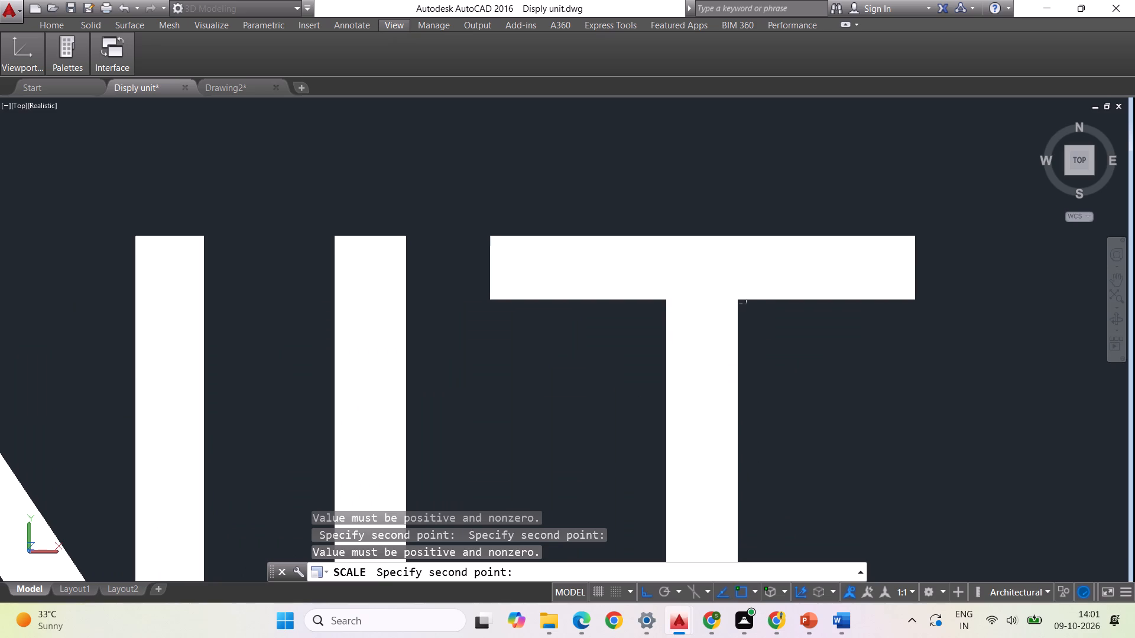
# Define the scale's reference length along the DISPLY UNIT title's baseline, ending at the foot of the T.
pyautogui.click(915, 301)
pyautogui.scroll(-2, 1001, 338)
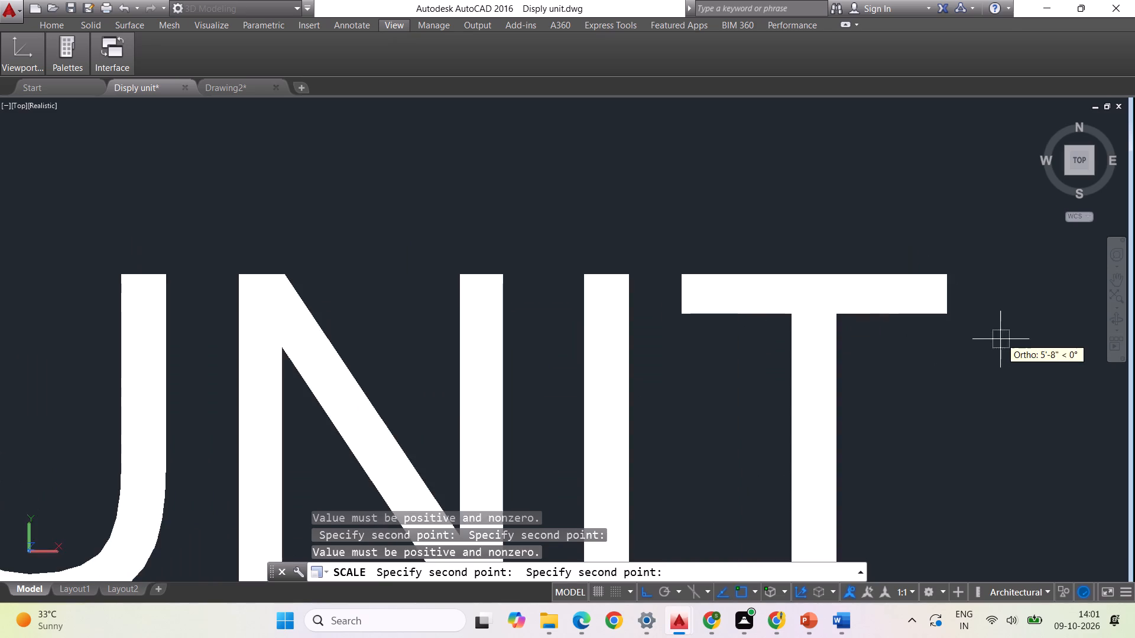
pyautogui.scroll(-3, 1001, 340)
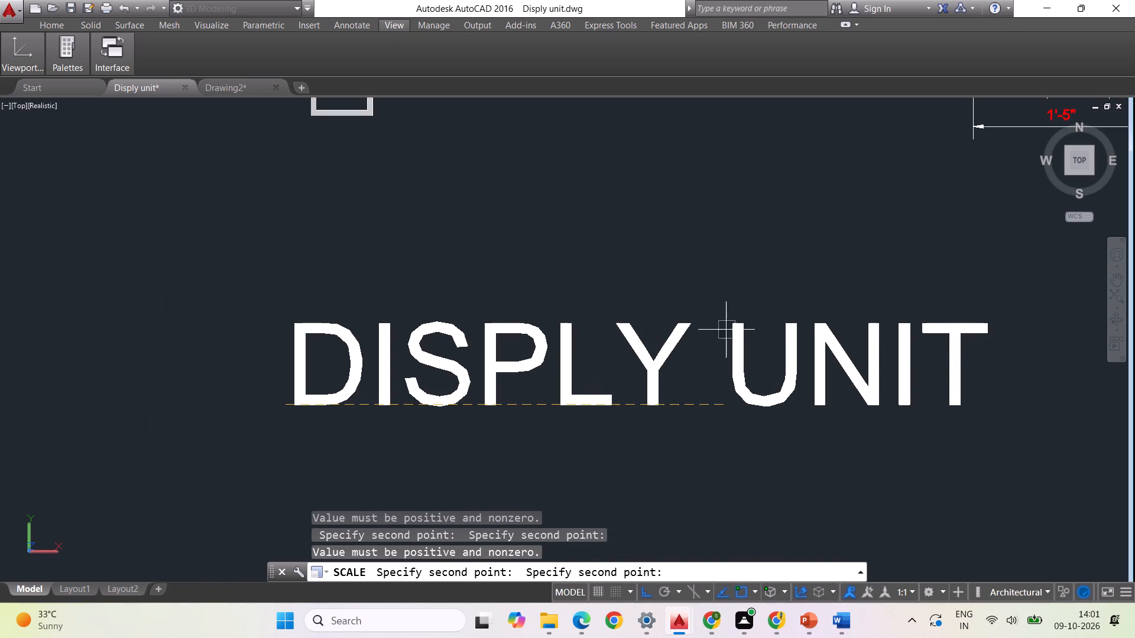
pyautogui.scroll(2, 902, 408)
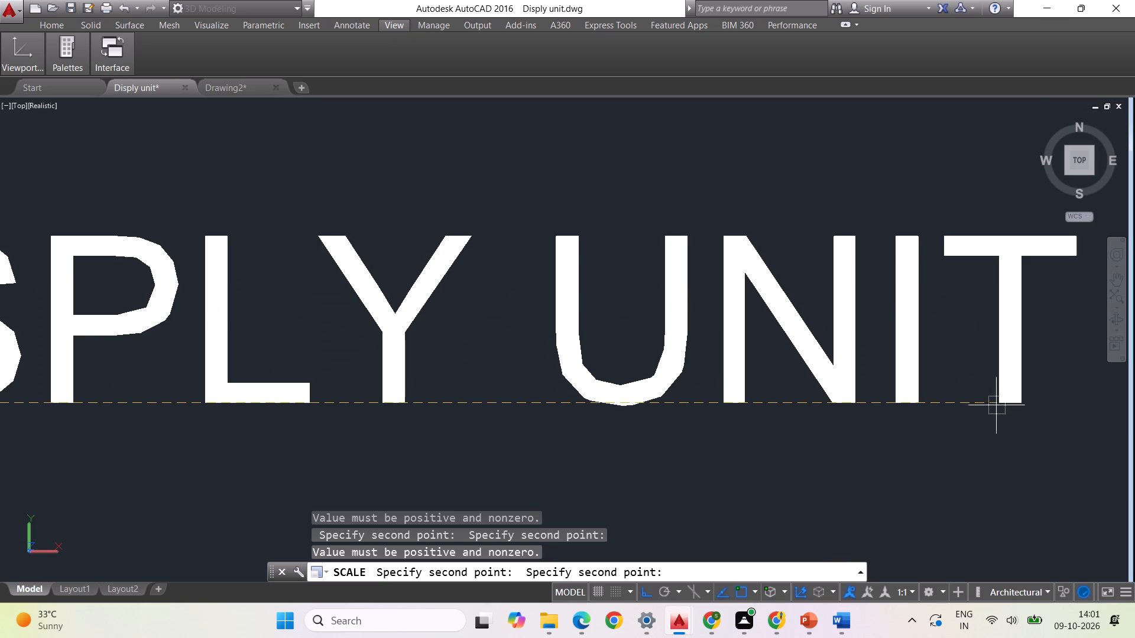
pyautogui.click(1000, 403)
pyautogui.click(984, 402)
pyautogui.click(1006, 395)
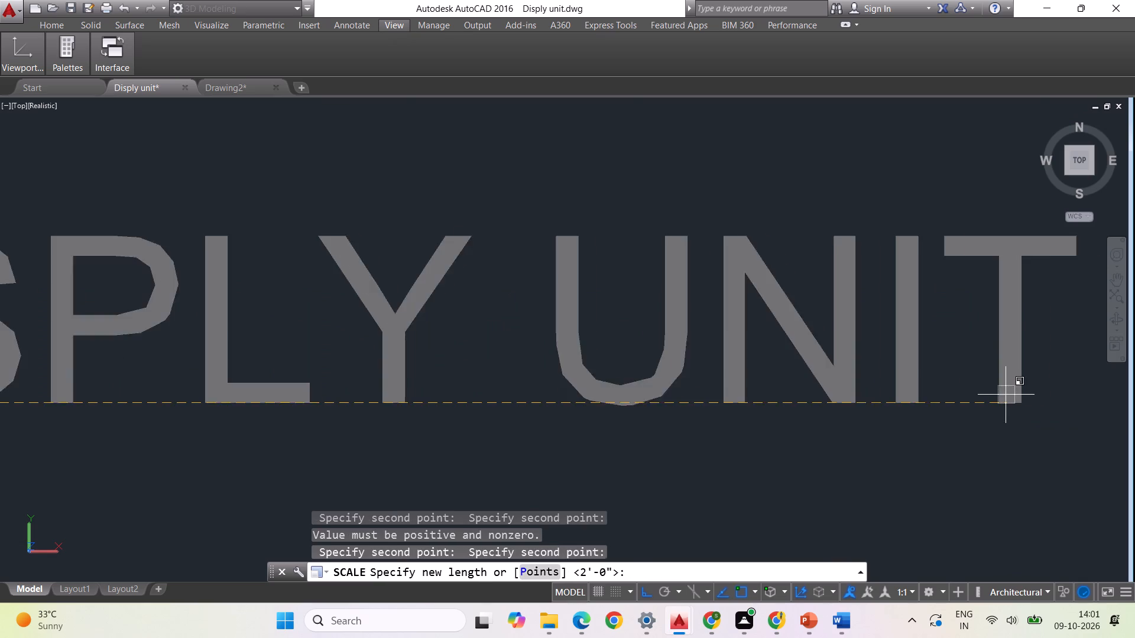
# Pick a shorter new length to shrink the DISPLY UNIT title to roughly half its width.
pyautogui.scroll(-2, 912, 389)
pyautogui.scroll(-1, 820, 398)
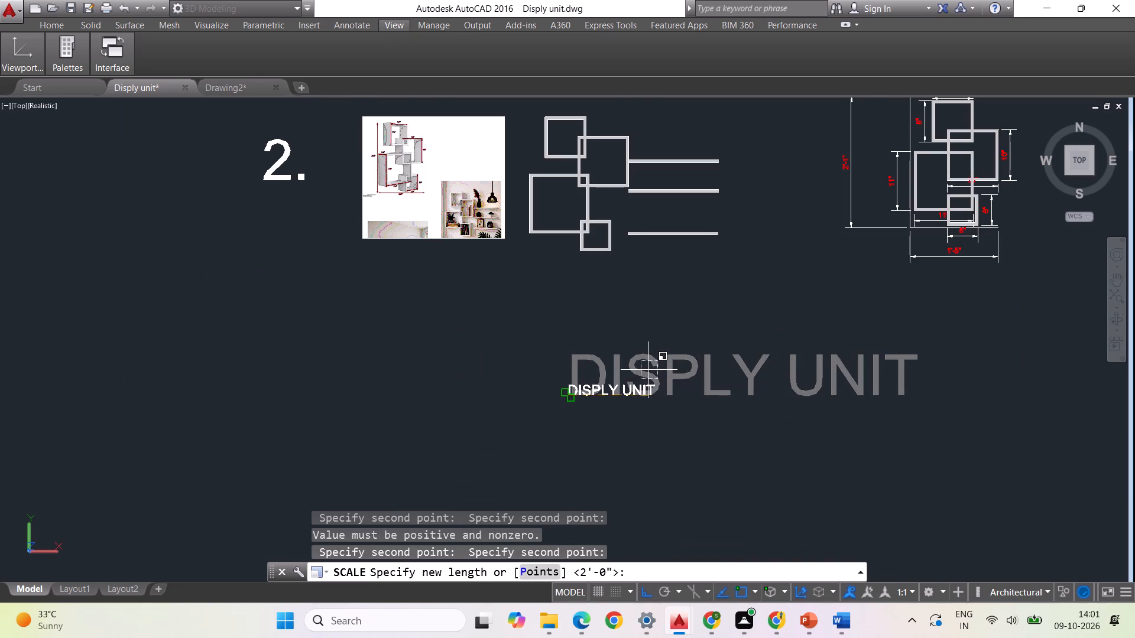
pyautogui.click(727, 350)
pyautogui.click(727, 349)
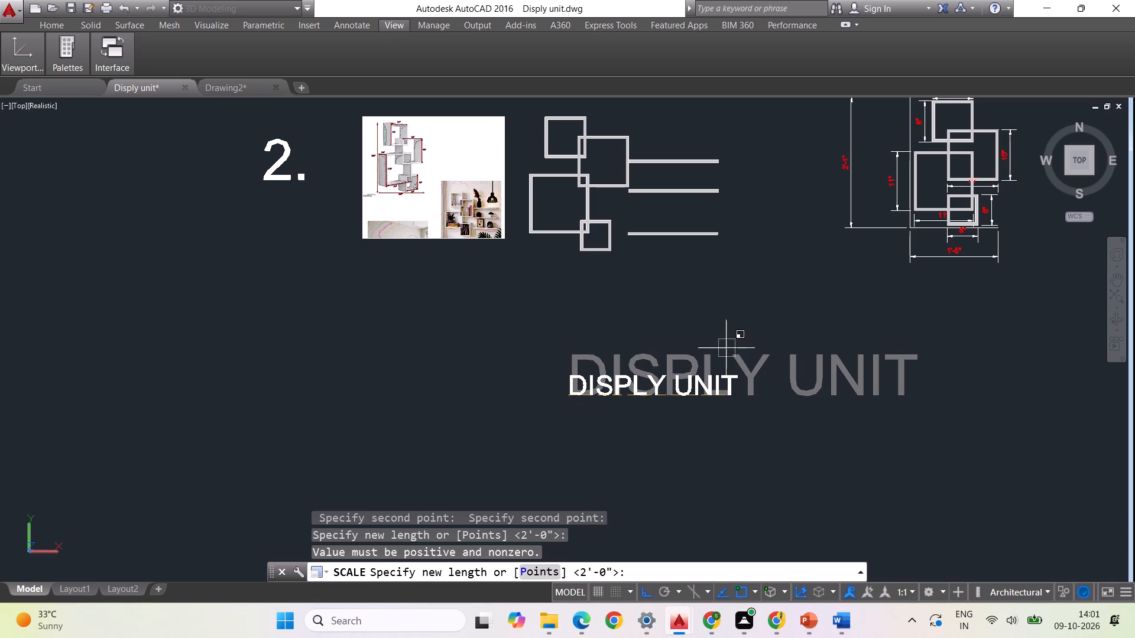
pyautogui.click(731, 363)
pyautogui.click(721, 374)
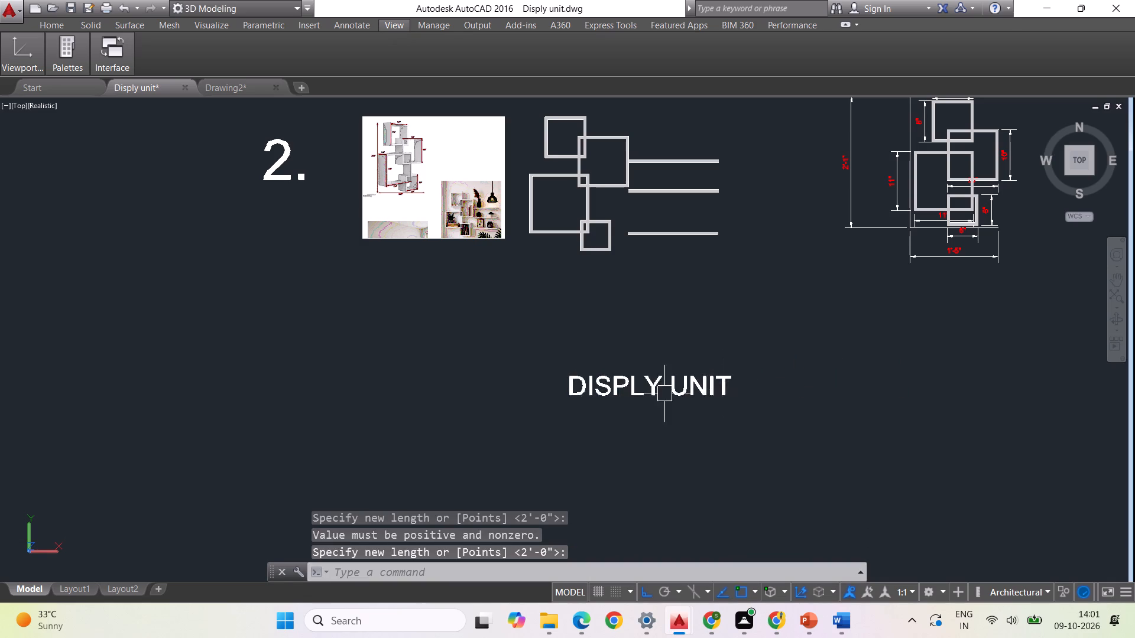
# Move the DISPLY UNIT title freely, with Ortho off, to just below design 2's square-frame unit.
pyautogui.scroll(-2, 662, 392)
pyautogui.click(760, 441)
pyautogui.click(596, 360)
pyautogui.rightClick(601, 377)
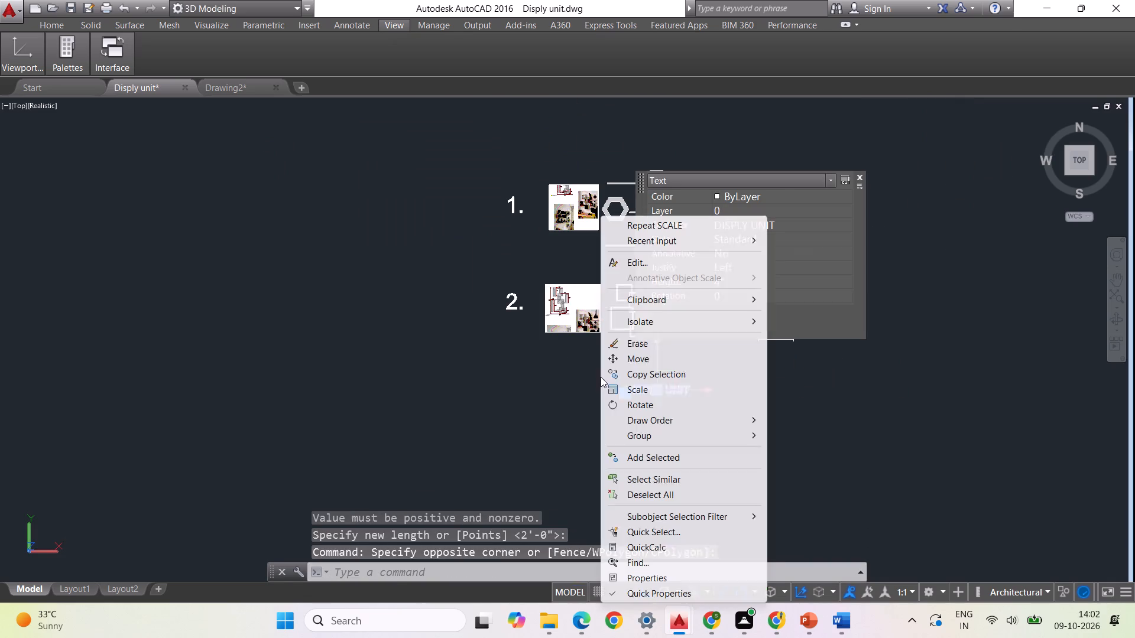
pyautogui.click(646, 362)
pyautogui.click(677, 391)
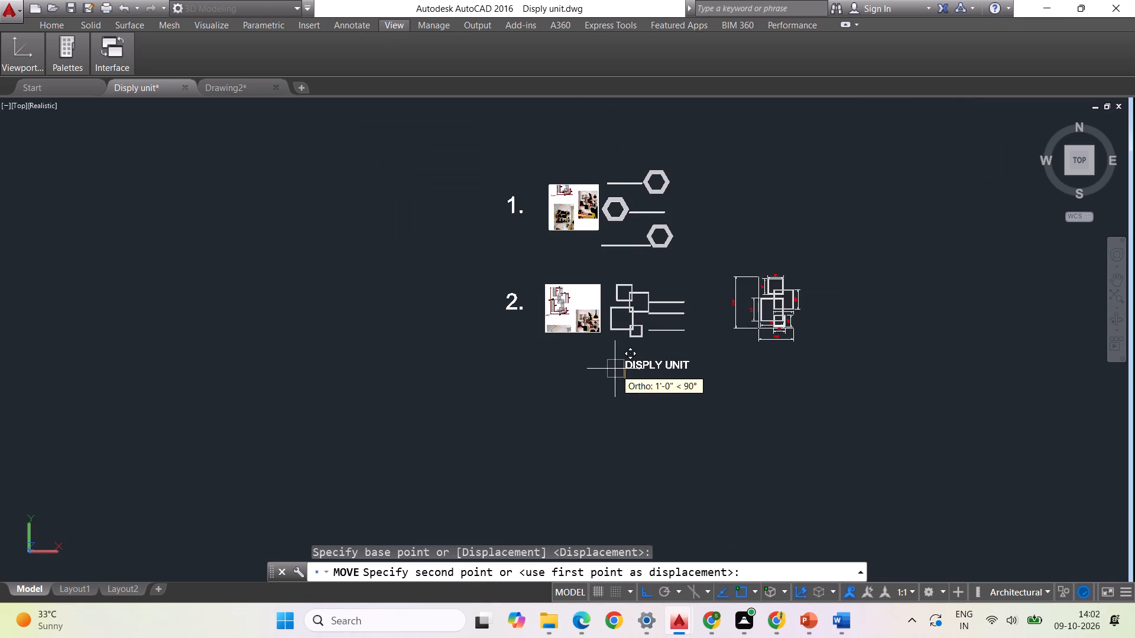
pyautogui.press('F8')
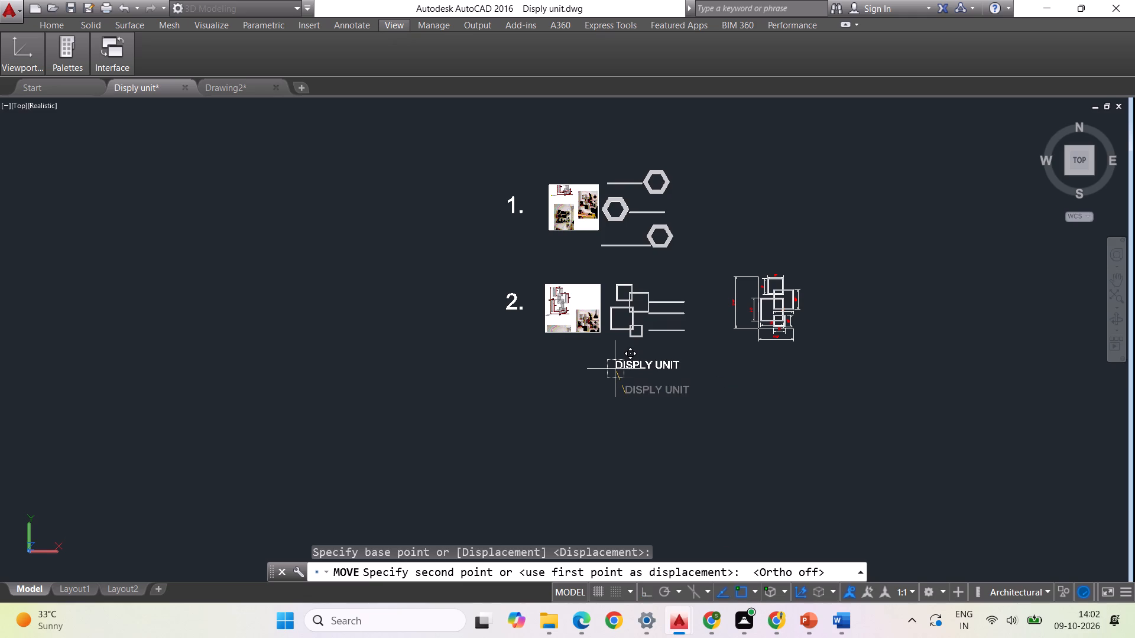
pyautogui.click(619, 376)
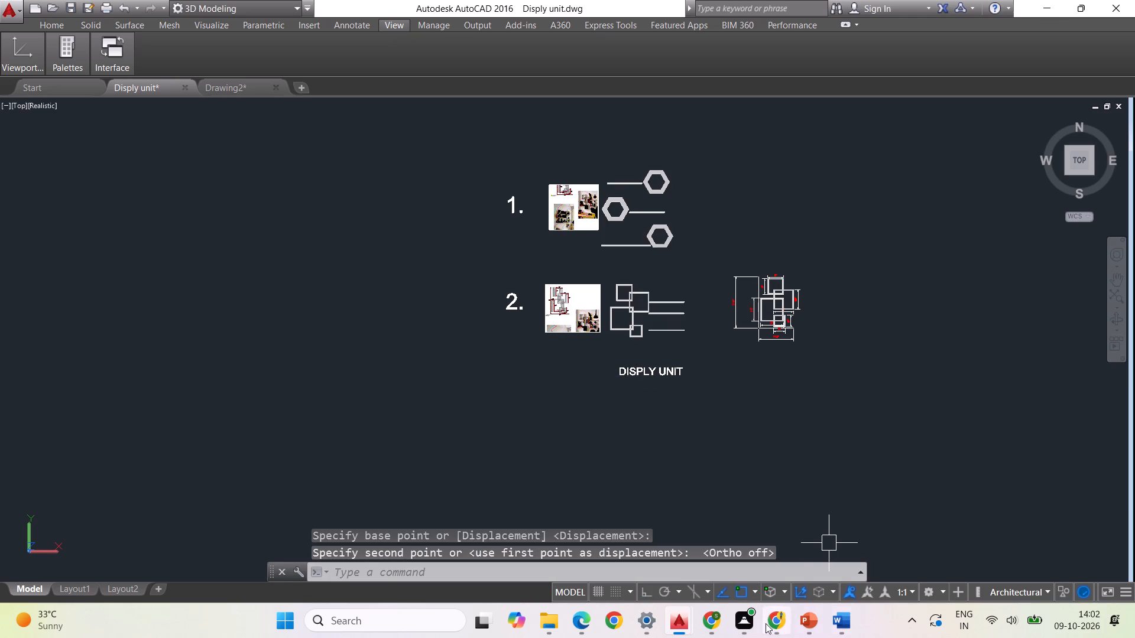
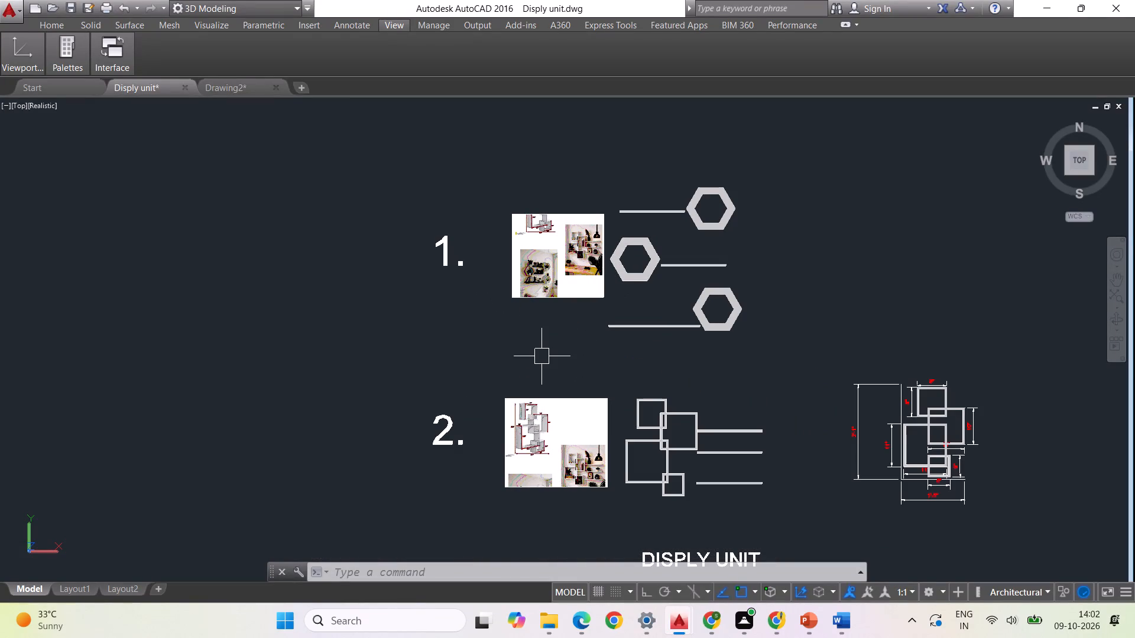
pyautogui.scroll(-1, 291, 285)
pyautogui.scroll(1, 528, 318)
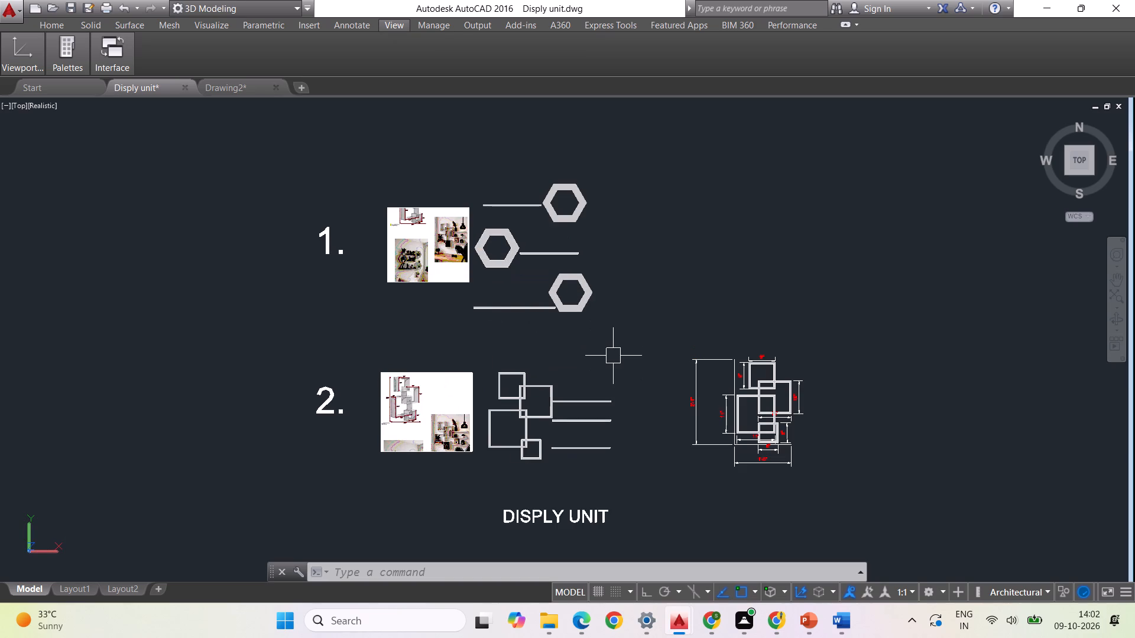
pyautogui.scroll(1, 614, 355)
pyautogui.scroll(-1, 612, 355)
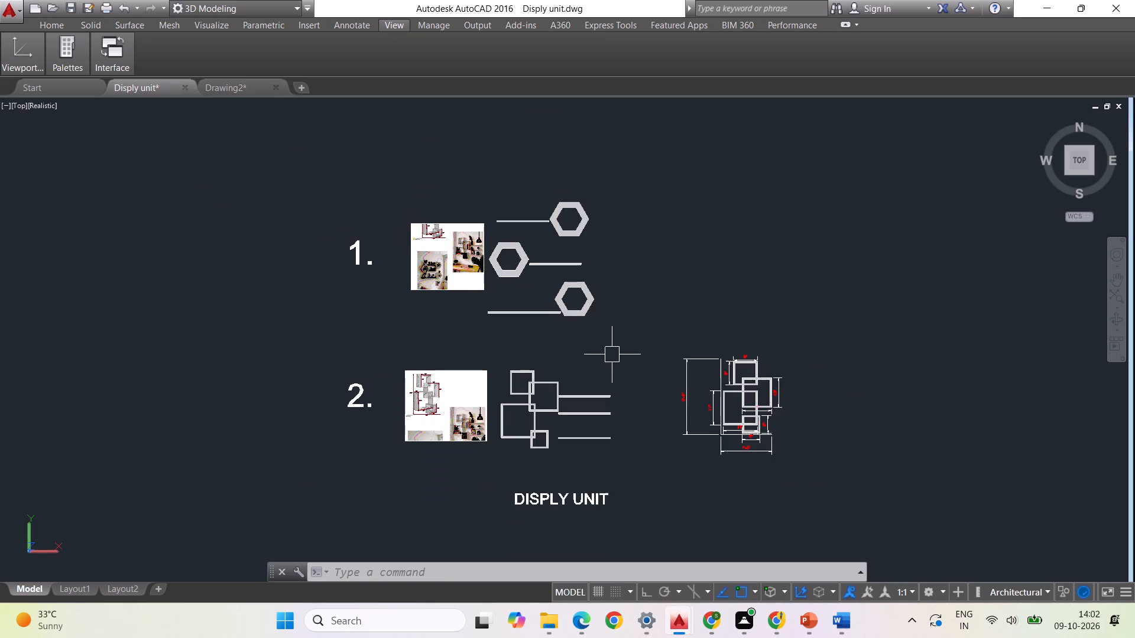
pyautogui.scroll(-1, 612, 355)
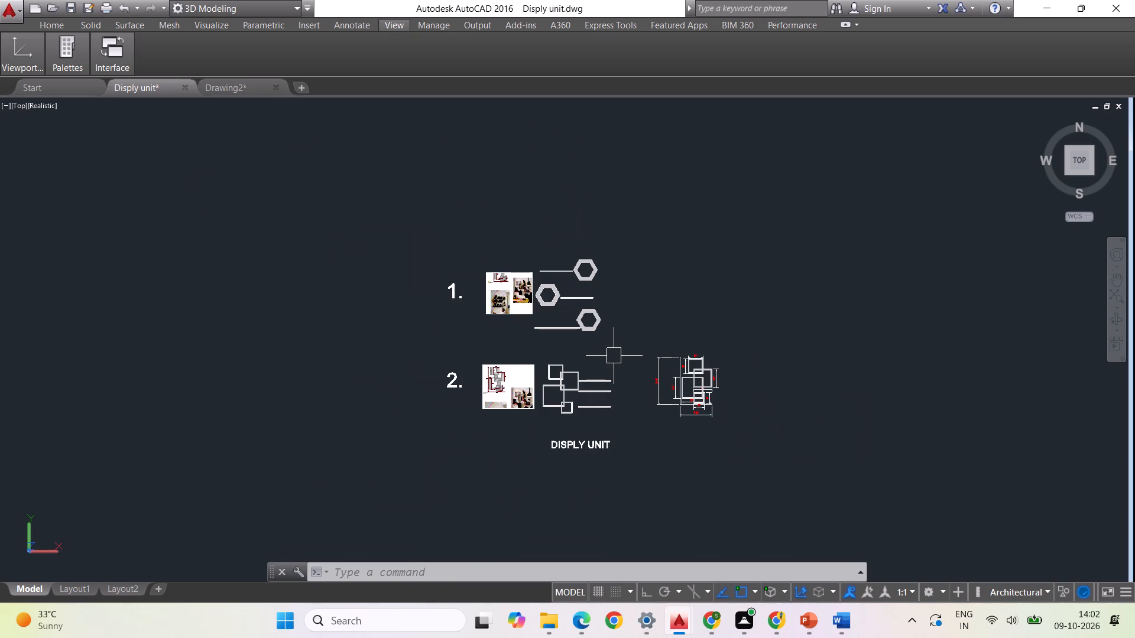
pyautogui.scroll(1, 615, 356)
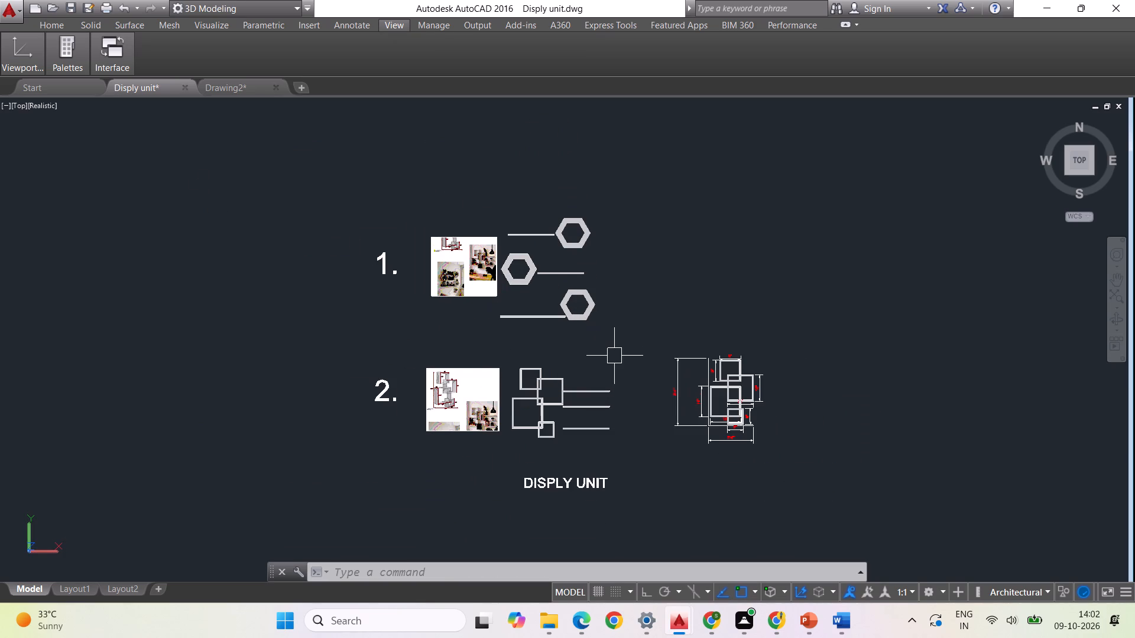
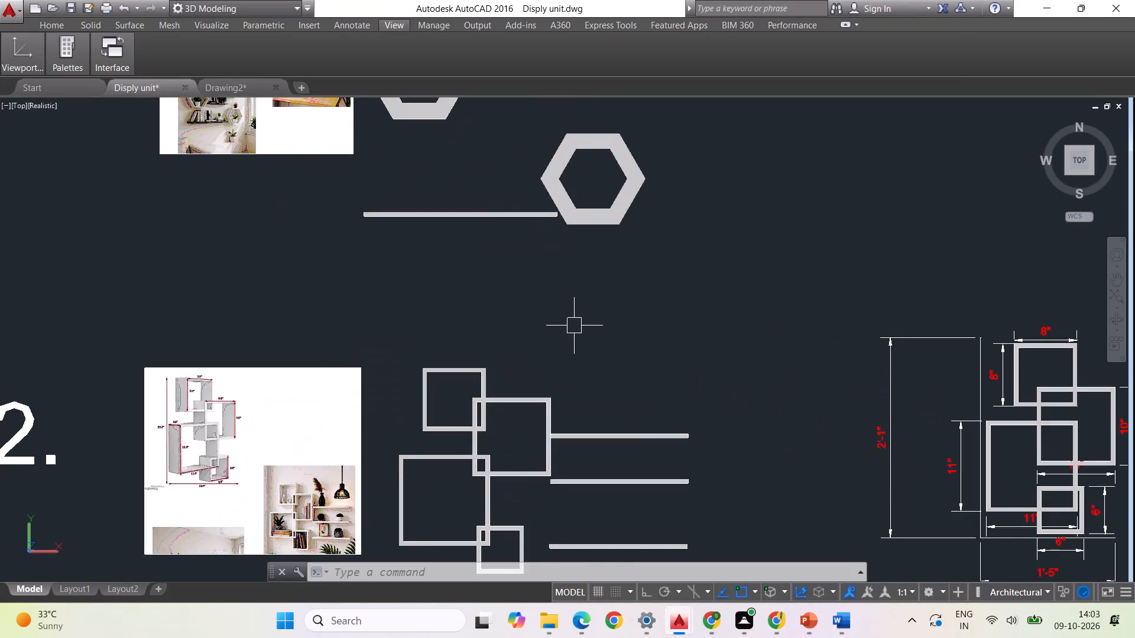
# Examine the two numbered designs, comparing the square-frame unit with its reference photos.
pyautogui.scroll(-2, 575, 326)
pyautogui.scroll(2, 409, 315)
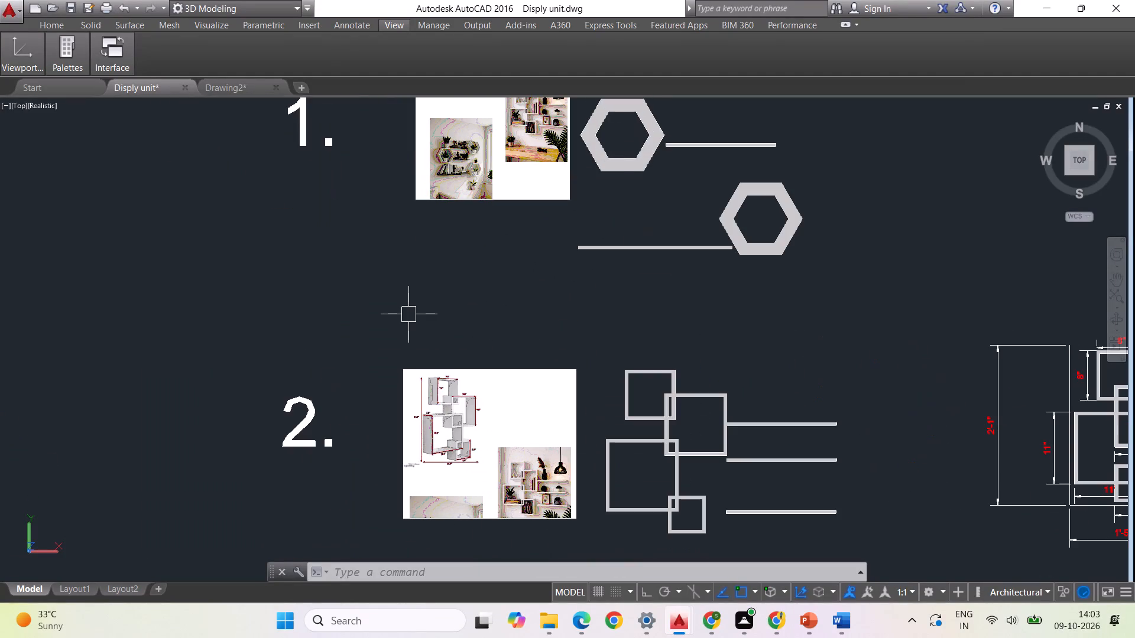
pyautogui.scroll(-1, 409, 315)
pyautogui.scroll(-2, 361, 281)
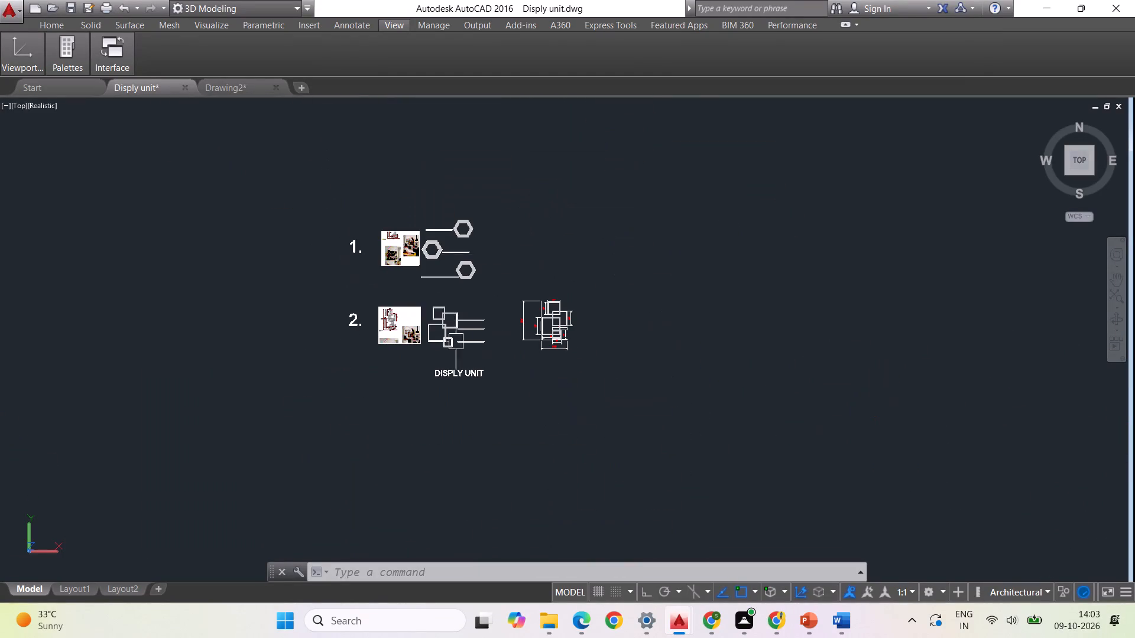
pyautogui.scroll(-1, 637, 390)
pyautogui.scroll(3, 544, 342)
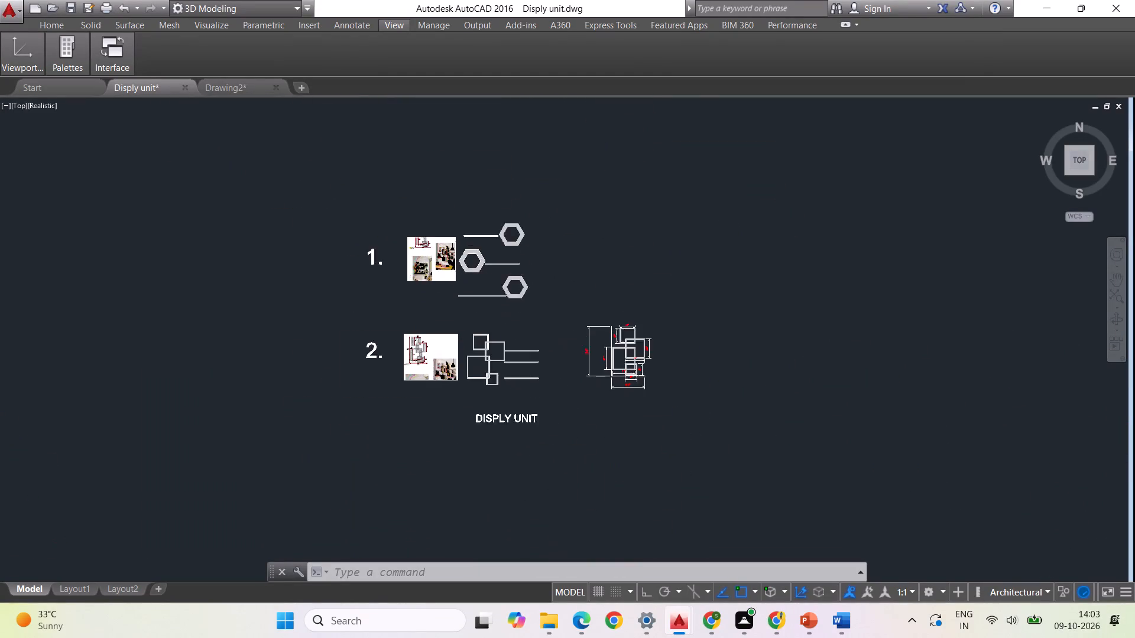
pyautogui.scroll(1, 466, 324)
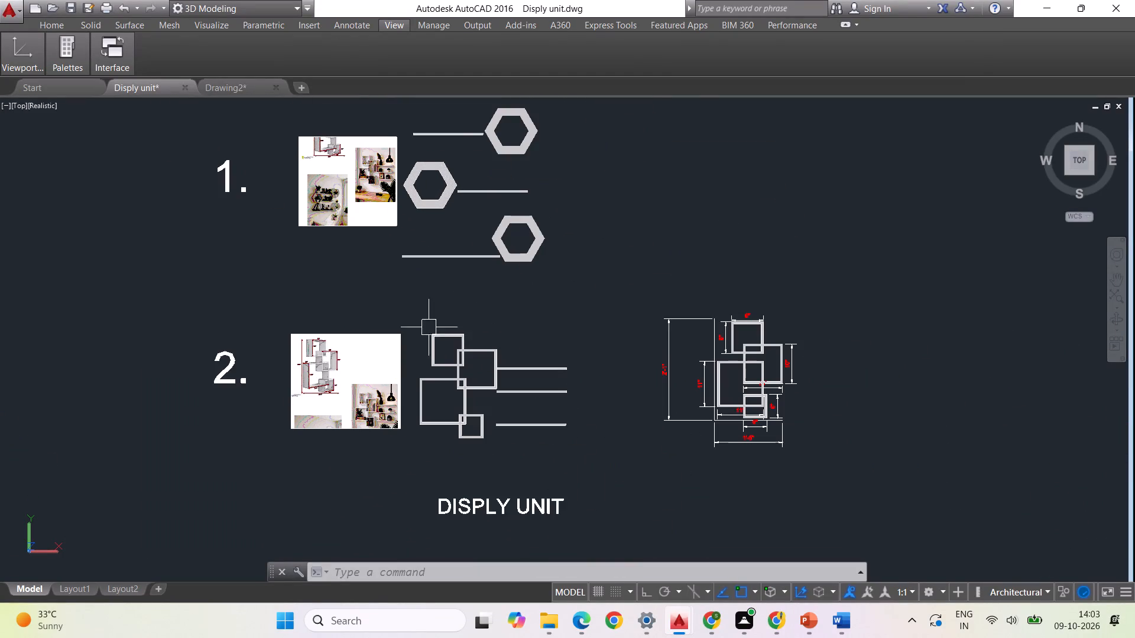
pyautogui.scroll(2, 424, 330)
pyautogui.scroll(2, 362, 448)
pyautogui.scroll(-1, 481, 400)
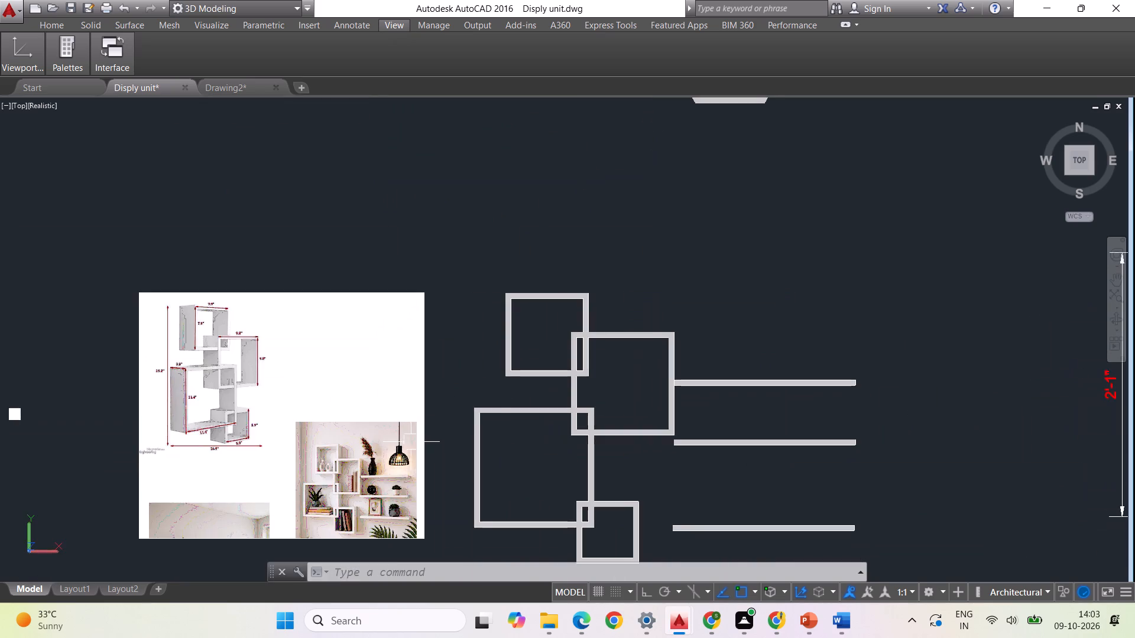
pyautogui.scroll(2, 407, 450)
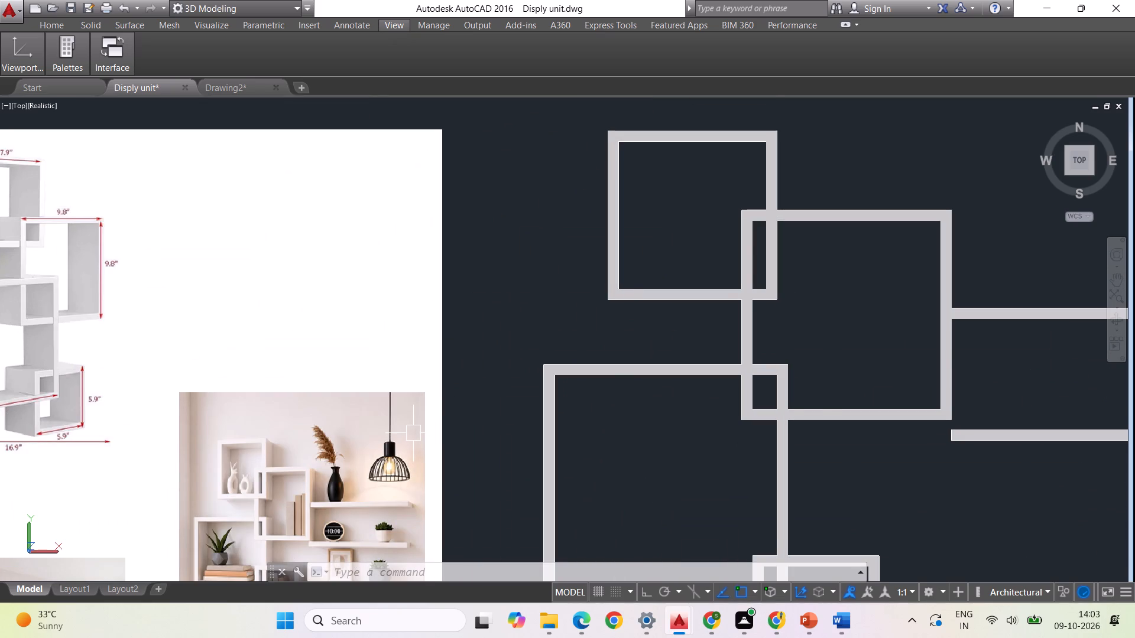
pyautogui.scroll(-1, 414, 432)
pyautogui.scroll(-1, 457, 363)
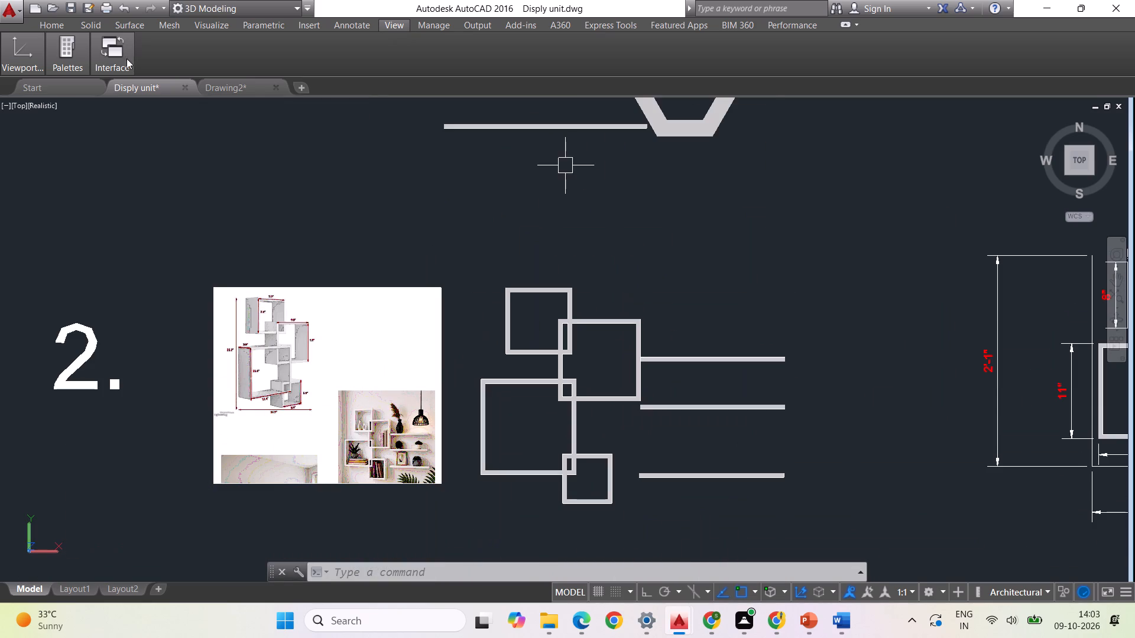
# Copy the DISPLY UNIT title three times, stacking the copies beneath design 2's reference images.
pyautogui.scroll(-1, 482, 316)
pyautogui.click(602, 532)
pyautogui.rightClick(602, 532)
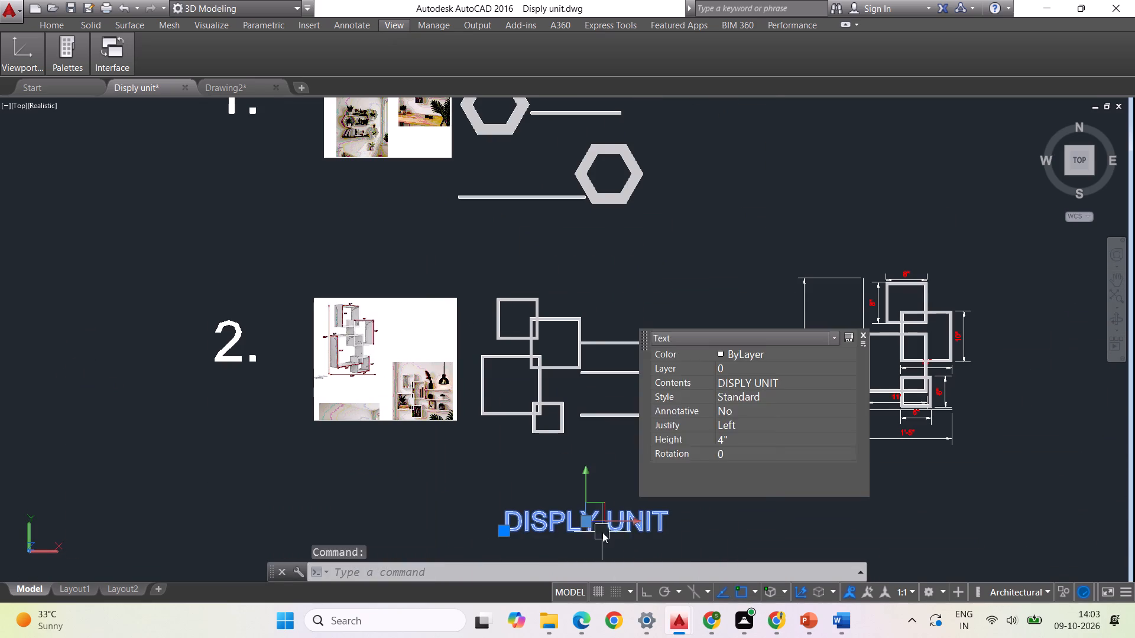
pyautogui.click(644, 301)
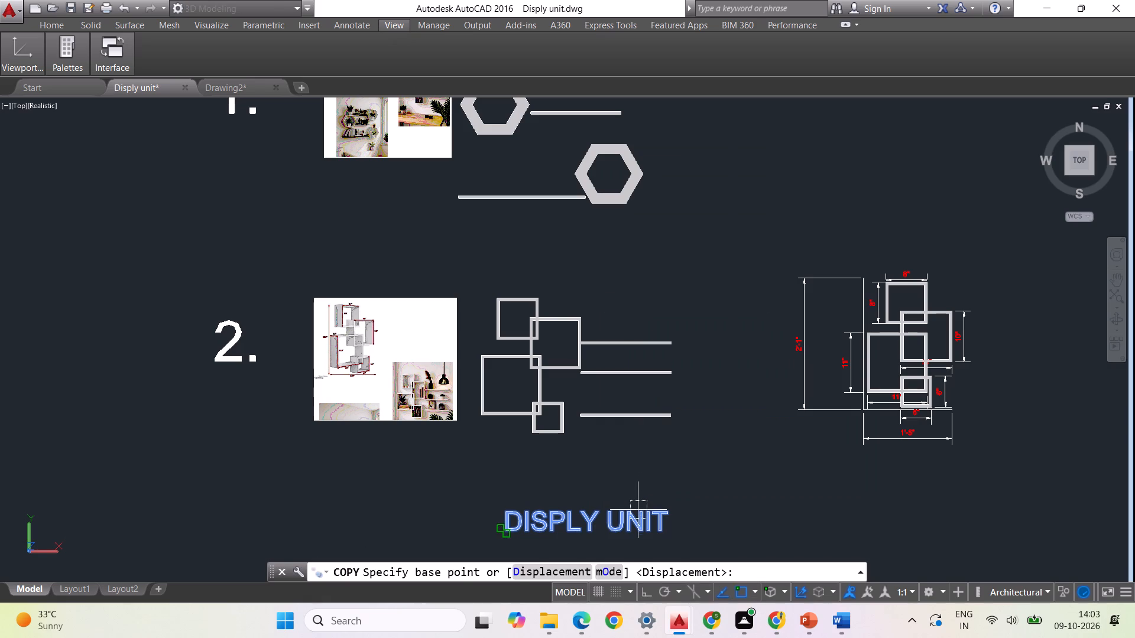
pyautogui.click(638, 510)
pyautogui.scroll(-1, 447, 476)
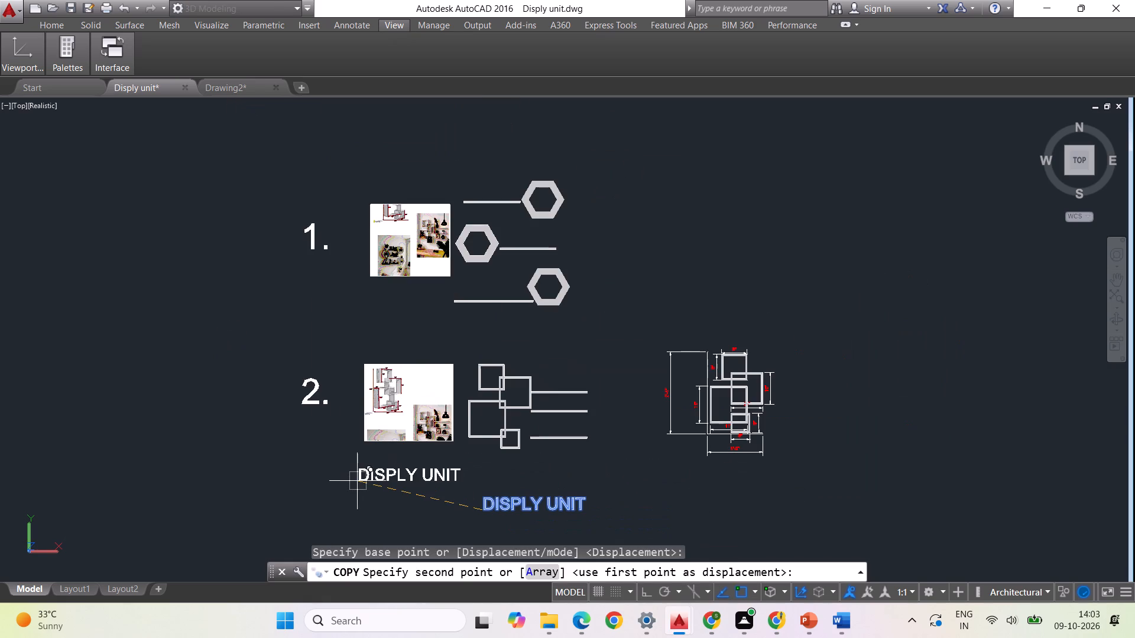
pyautogui.click(358, 481)
pyautogui.click(359, 509)
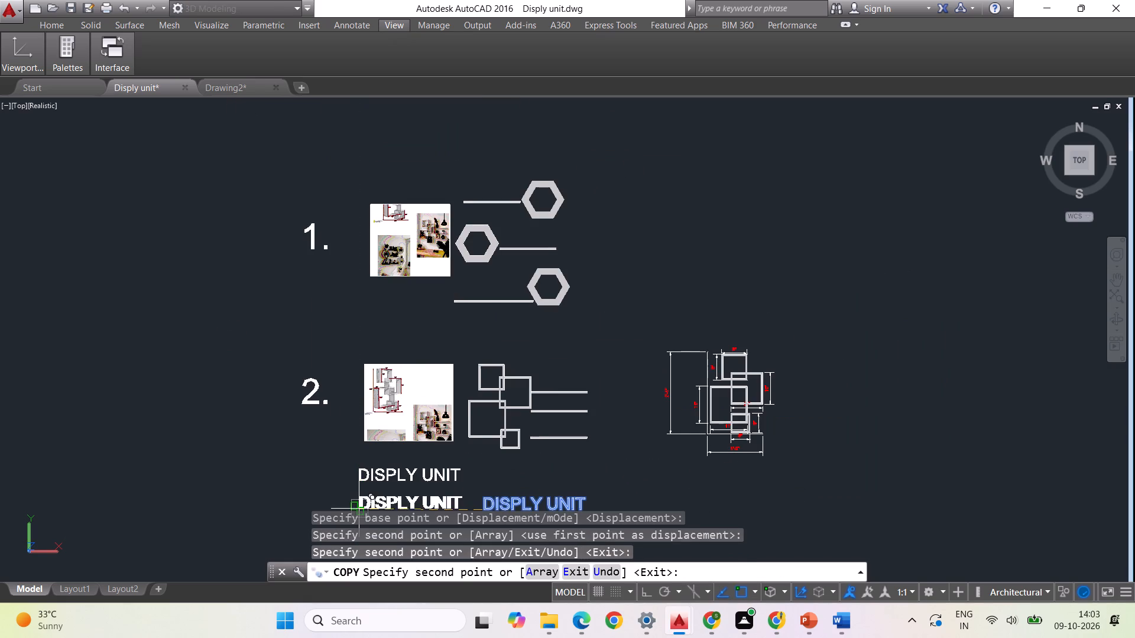
pyautogui.scroll(-1, 390, 426)
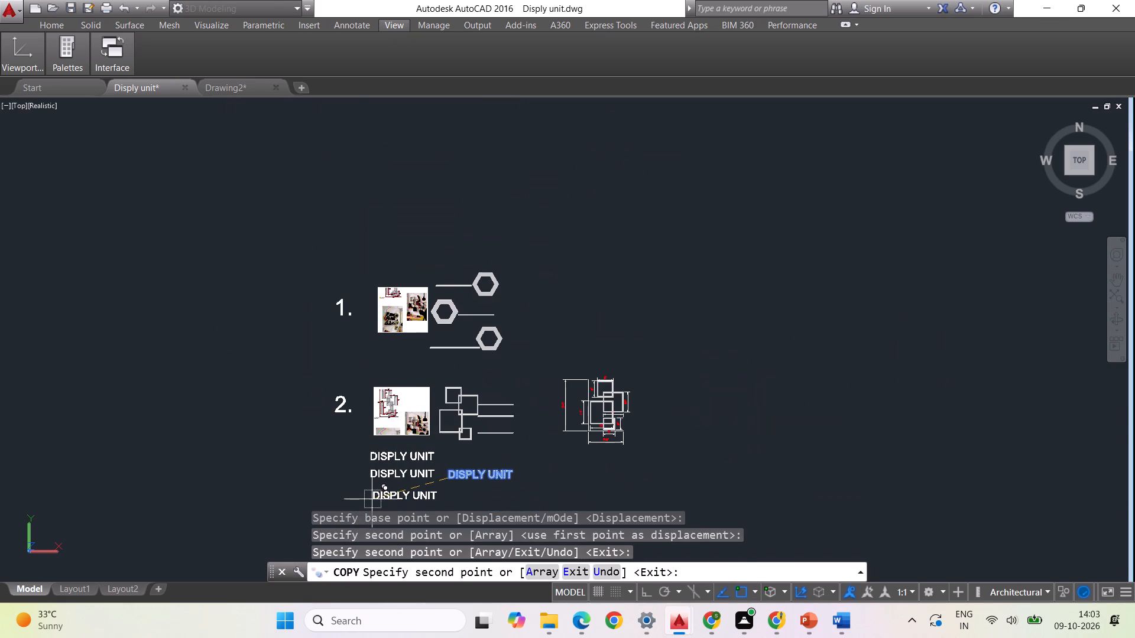
pyautogui.click(372, 500)
pyautogui.press('Escape')
# Change the text of the uppermost title copy under design 2's reference images to SHELVE BOOKS.
pyautogui.scroll(2, 407, 443)
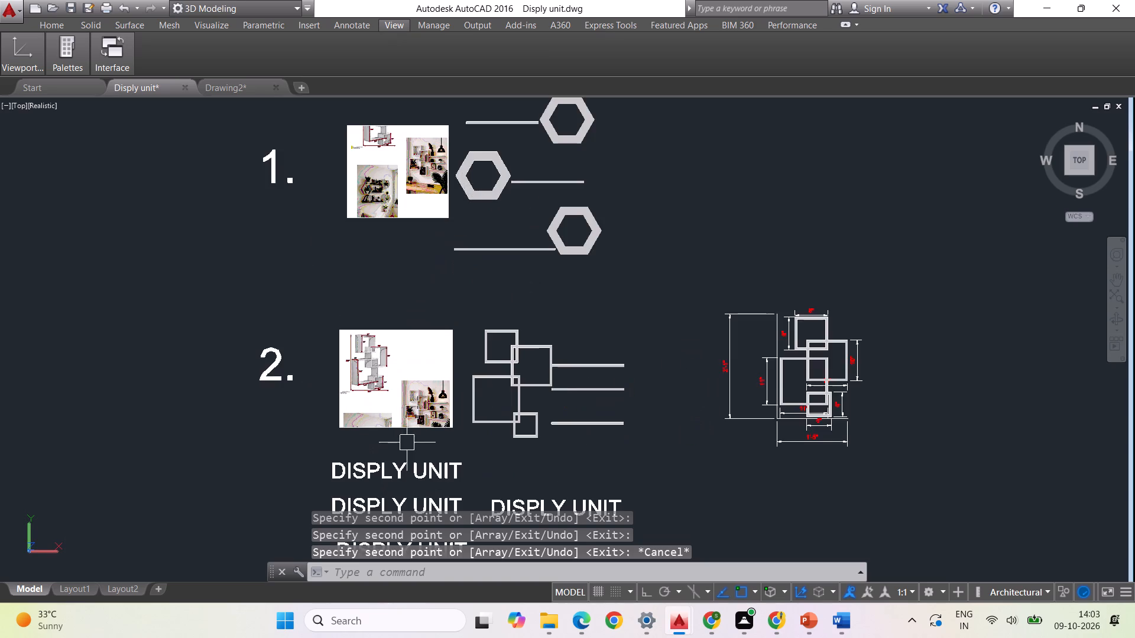
pyautogui.scroll(3, 406, 465)
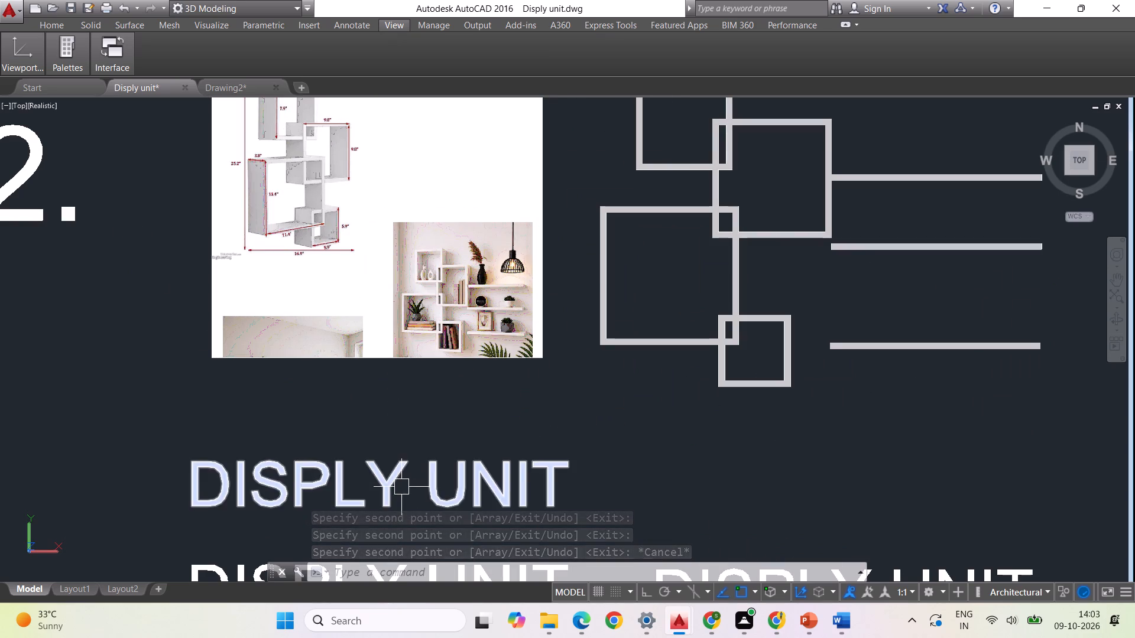
pyautogui.click(402, 487)
pyautogui.rightClick(402, 487)
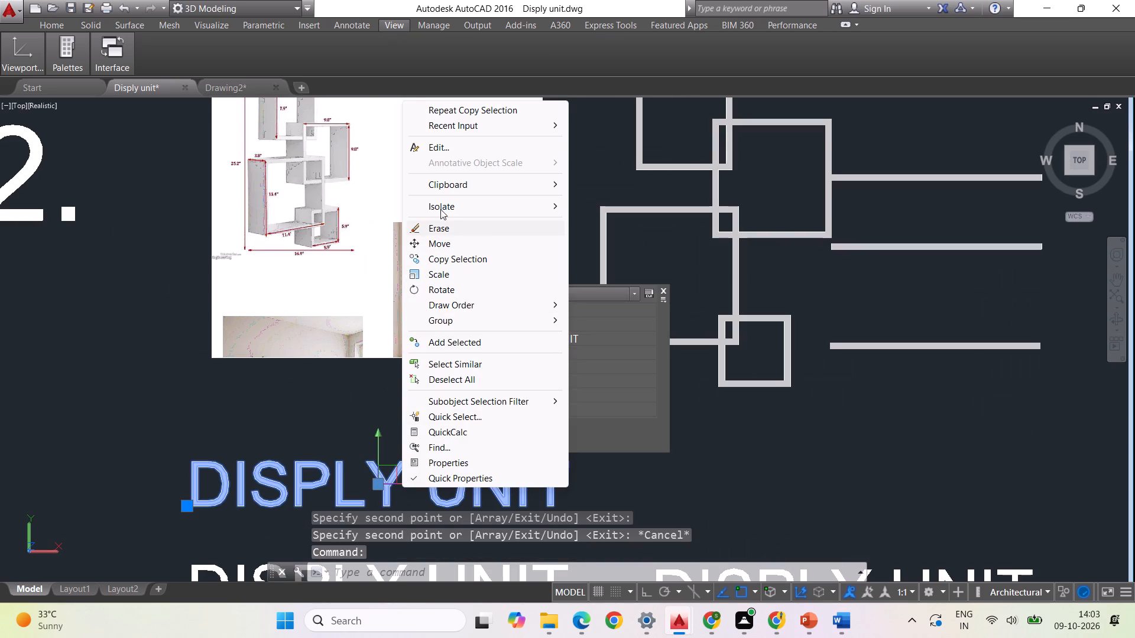
pyautogui.click(444, 150)
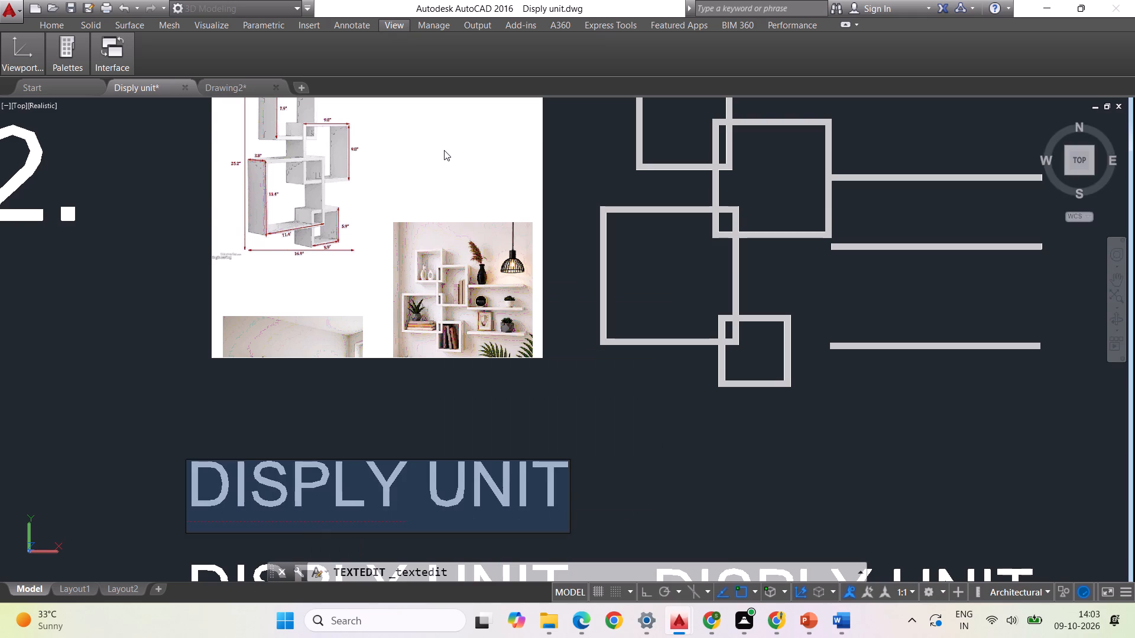
pyautogui.press('BackSpace')
pyautogui.write('SHELVE BOOKS')
pyautogui.press('Return')
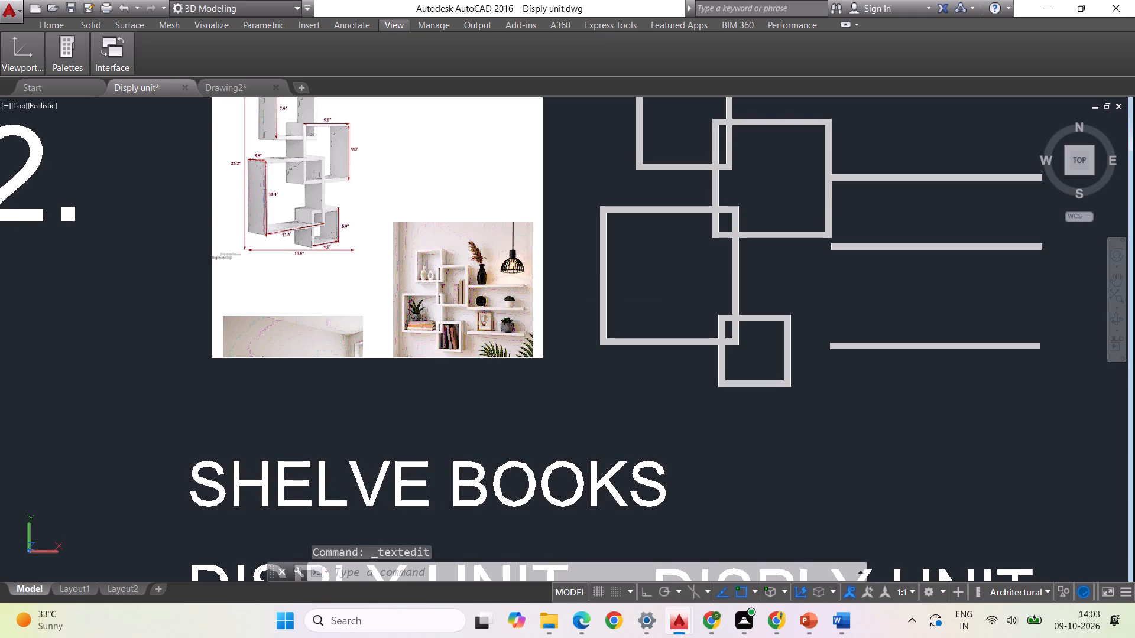
# Change the text of the title copy directly below SHELVE BOOKS to SH,FLOWERS.
pyautogui.scroll(-1, 410, 305)
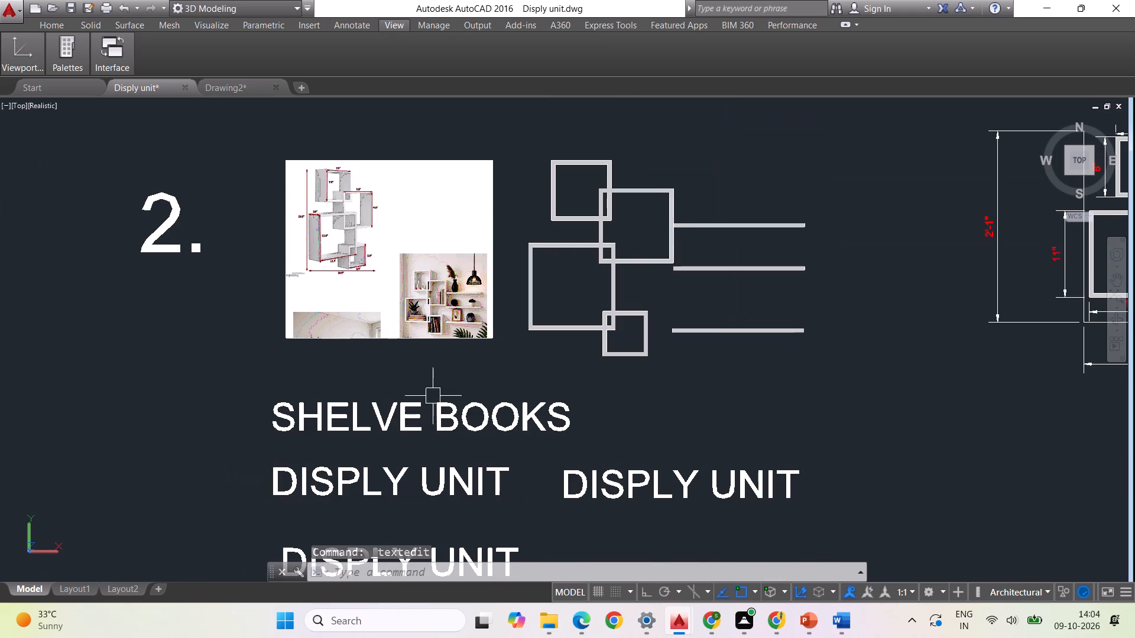
pyautogui.click(421, 487)
pyautogui.rightClick(421, 488)
pyautogui.press('Escape')
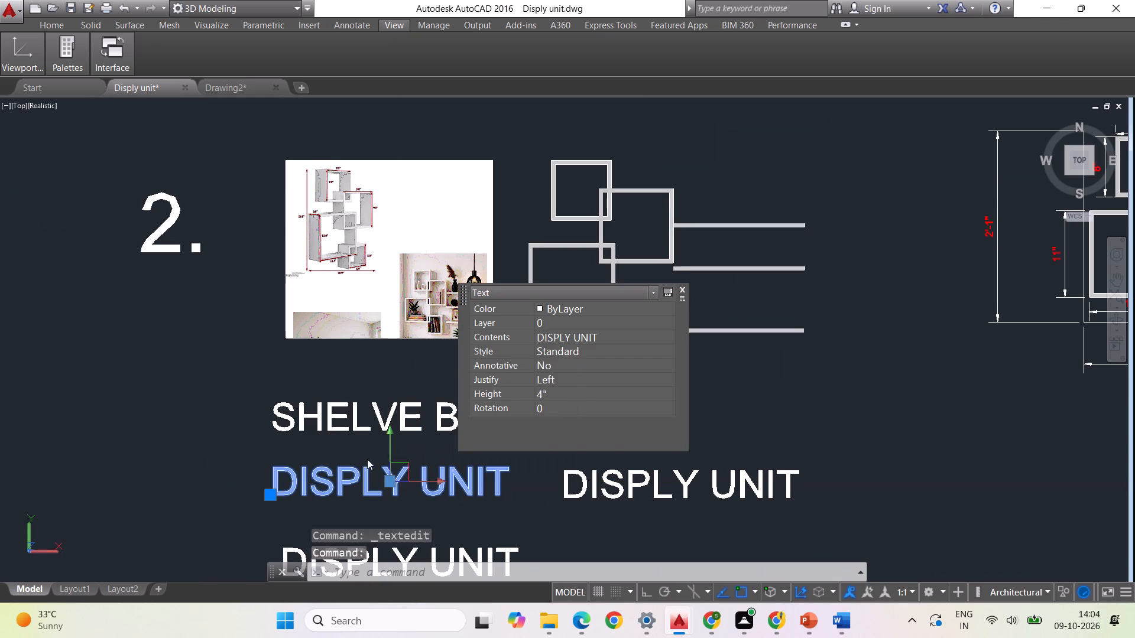
pyautogui.press('Escape')
pyautogui.click(334, 486)
pyautogui.rightClick(334, 486)
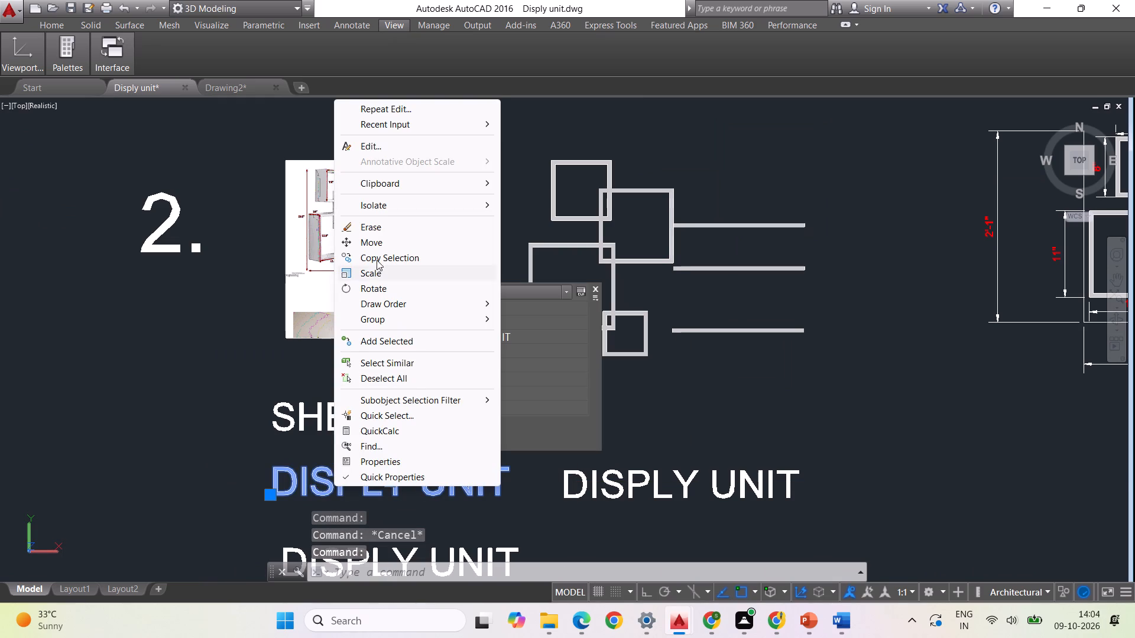
pyautogui.click(380, 152)
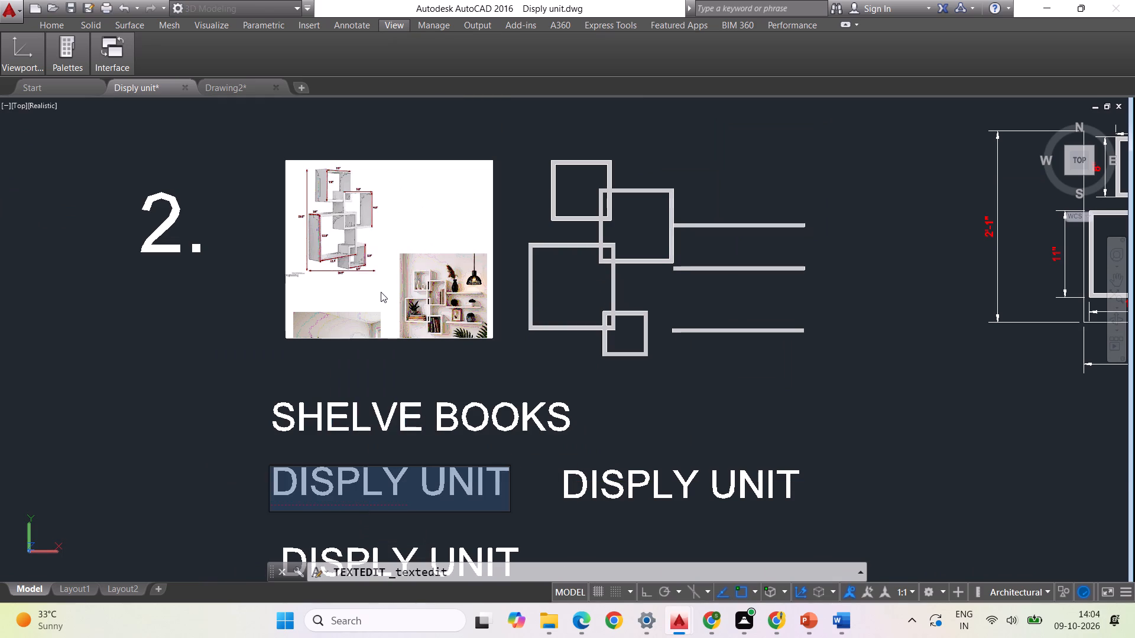
pyautogui.scroll(2, 342, 236)
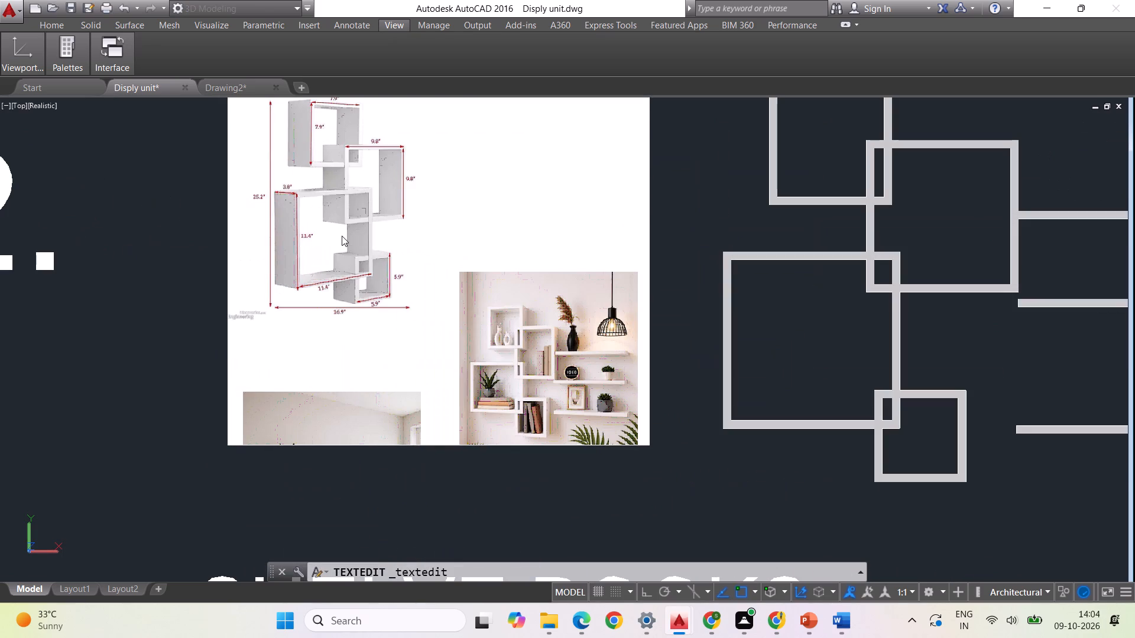
pyautogui.scroll(-2, 342, 236)
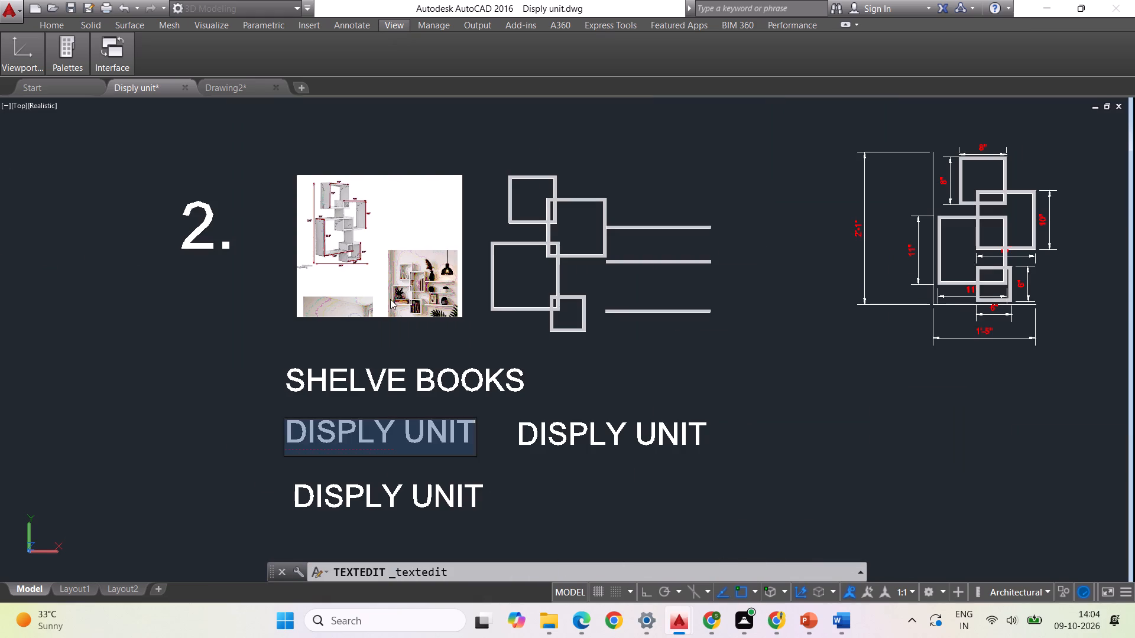
pyautogui.press('BackSpace')
pyautogui.write('SHELVES FLOWERS')
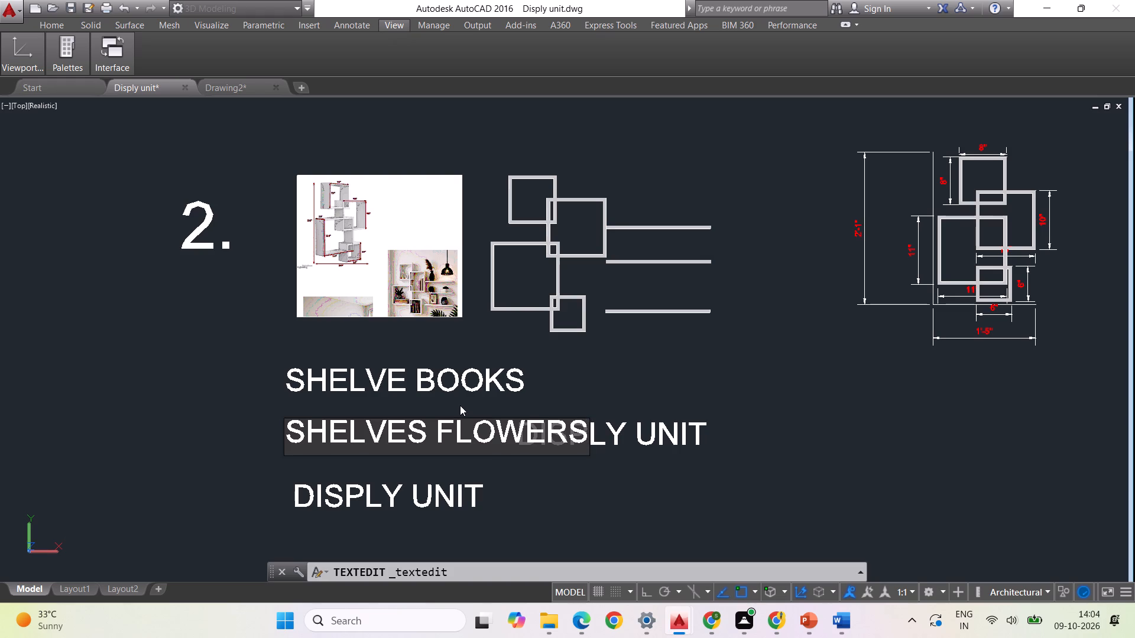
pyautogui.press('BackSpace')
pyautogui.press('BackSpace')
pyautogui.press('BackSpace')
pyautogui.press('BackSpace')
pyautogui.press('BackSpace')
pyautogui.press('BackSpace')
pyautogui.press('BackSpace')
pyautogui.press('BackSpace')
pyautogui.press('BackSpace')
pyautogui.press('BackSpace')
pyautogui.press('BackSpace')
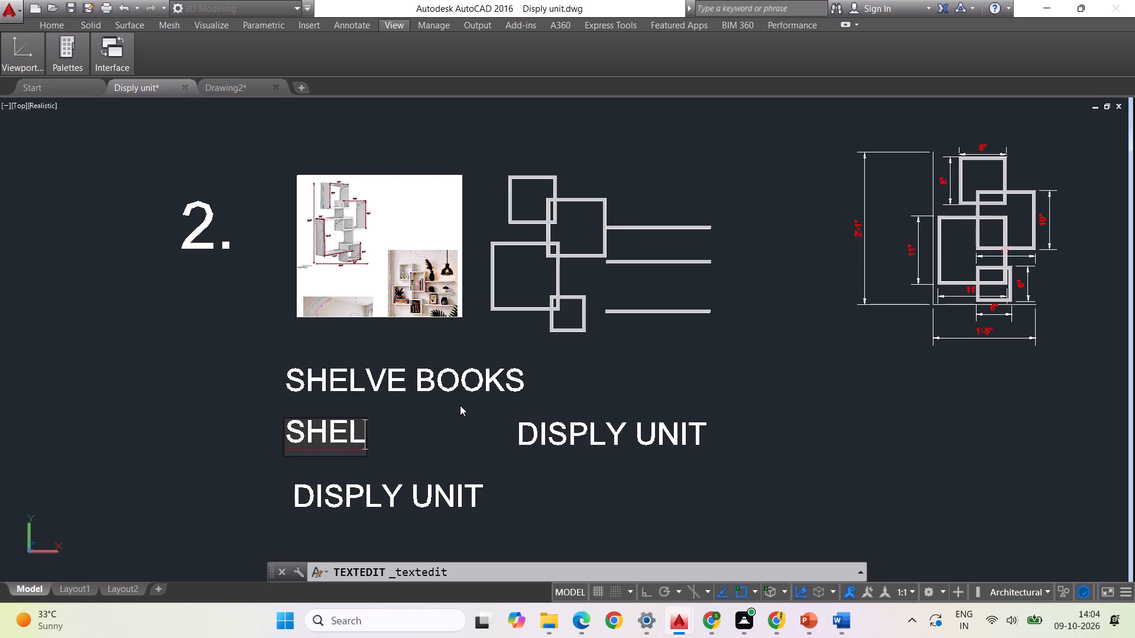
pyautogui.press('BackSpace')
pyautogui.press('BackSpace')
pyautogui.press('BackSpace')
pyautogui.press('BackSpace')
pyautogui.write('SH')
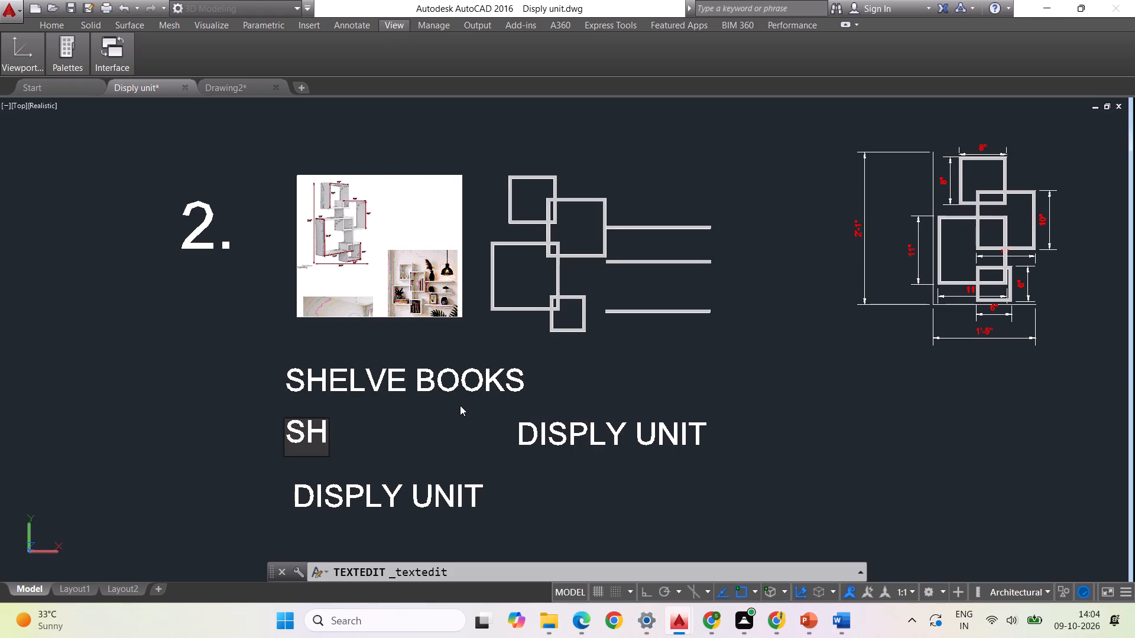
pyautogui.write(',FLOWERS')
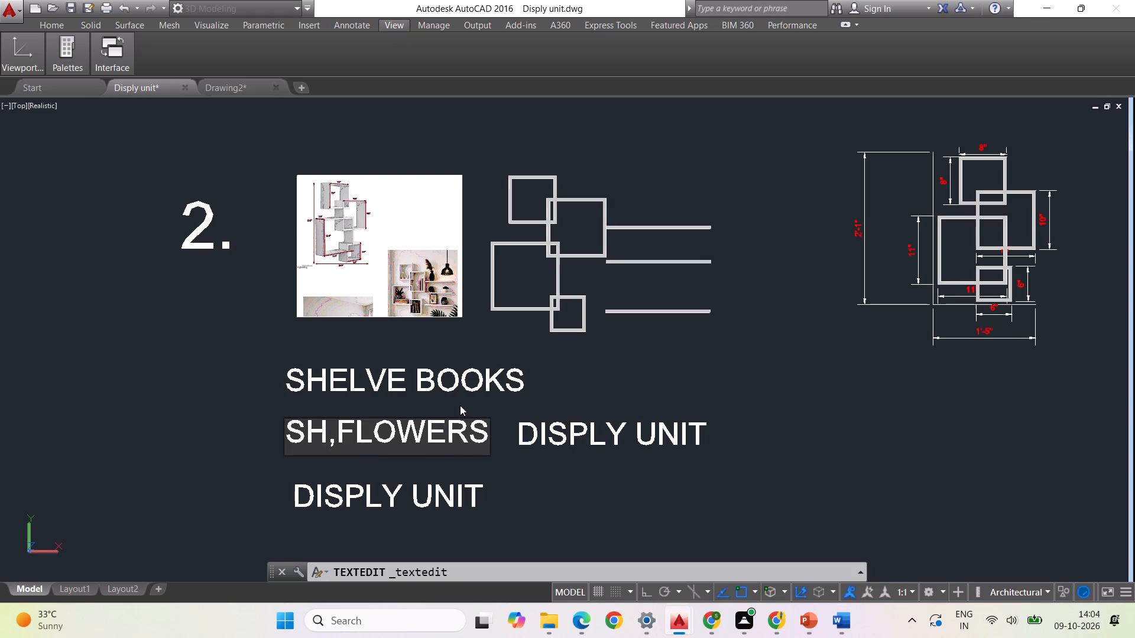
pyautogui.click(526, 496)
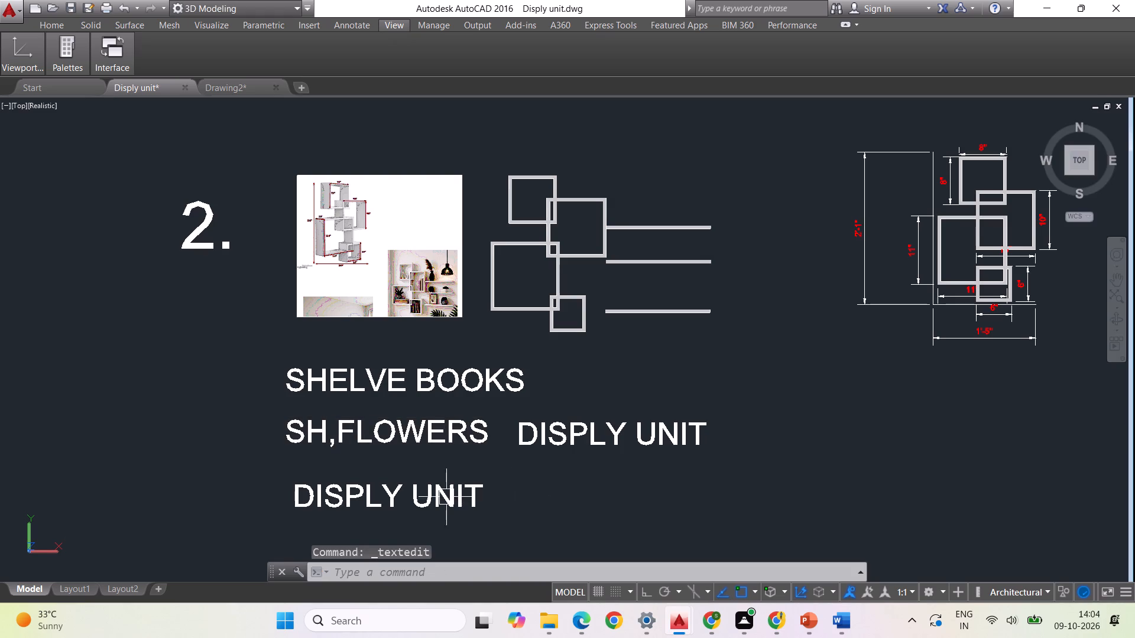
pyautogui.scroll(-1, 382, 427)
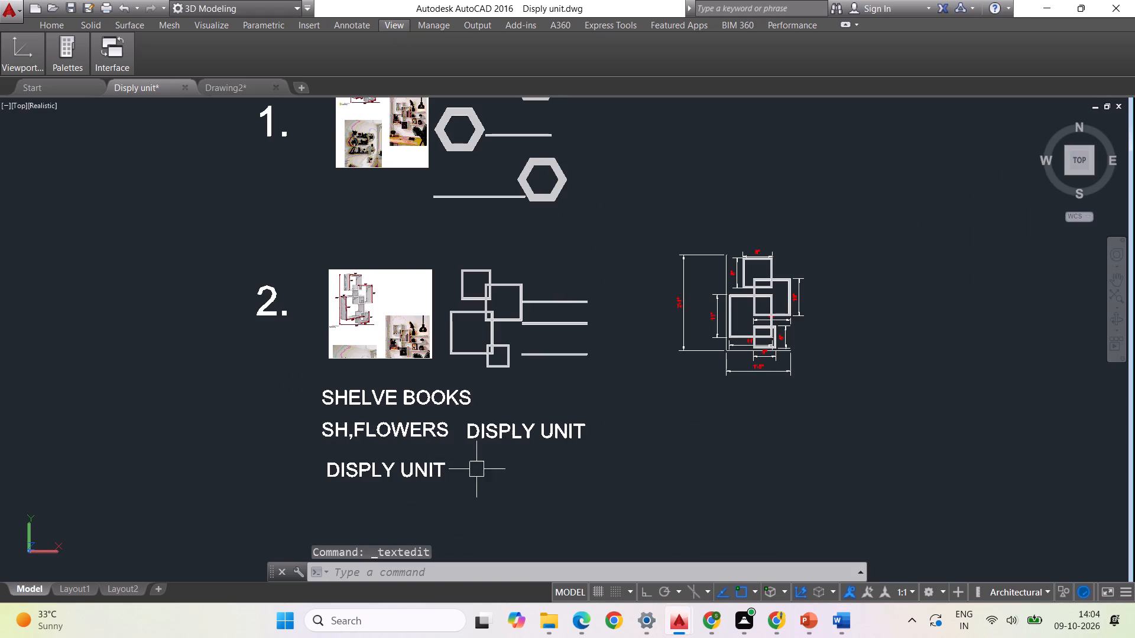